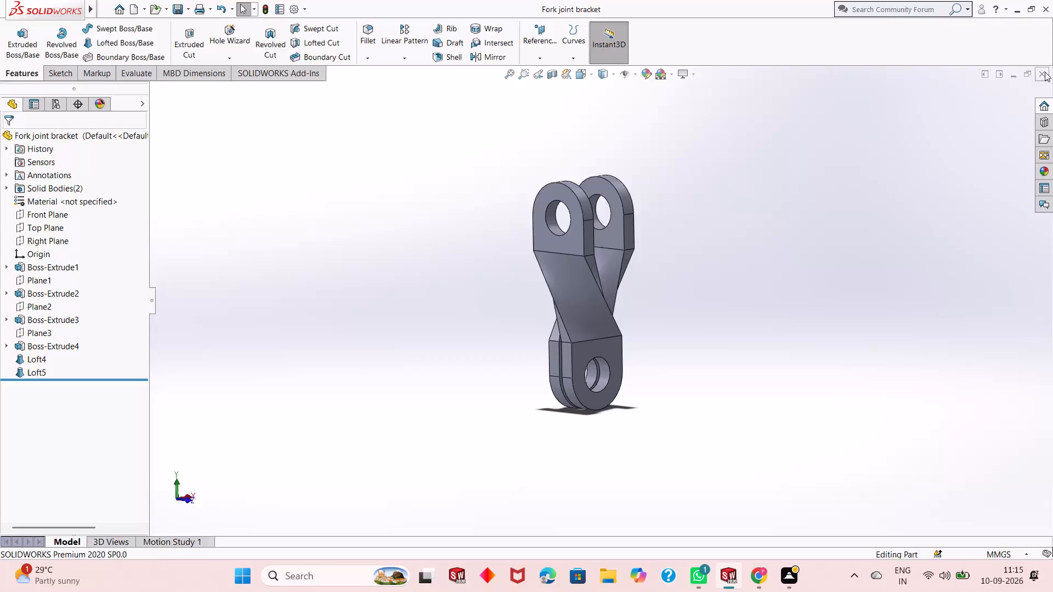
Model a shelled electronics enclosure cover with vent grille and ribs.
Create a new part document.
{"action": "left_click", "coordinate": [135, 16]}
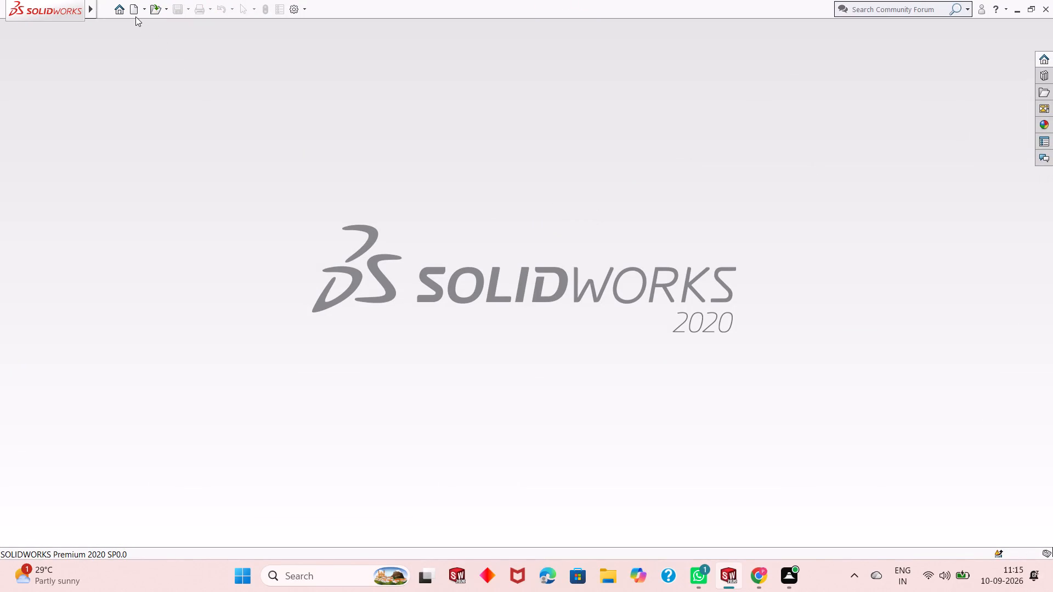
{"action": "left_click", "coordinate": [135, 6]}
{"action": "double_click", "coordinate": [271, 286]}
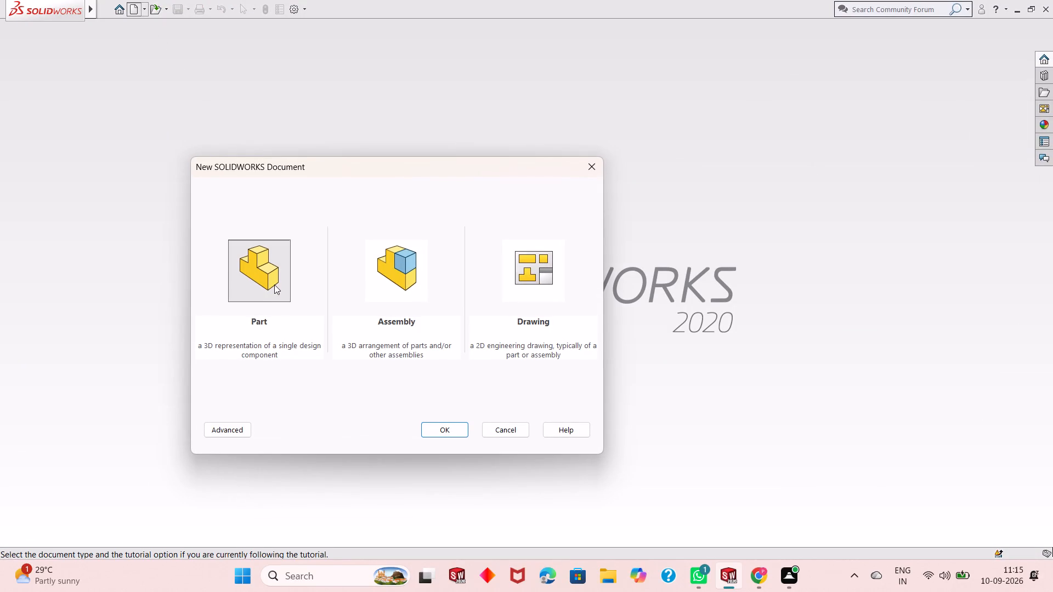
{"action": "left_click", "coordinate": [274, 284]}
{"action": "double_click", "coordinate": [263, 294]}
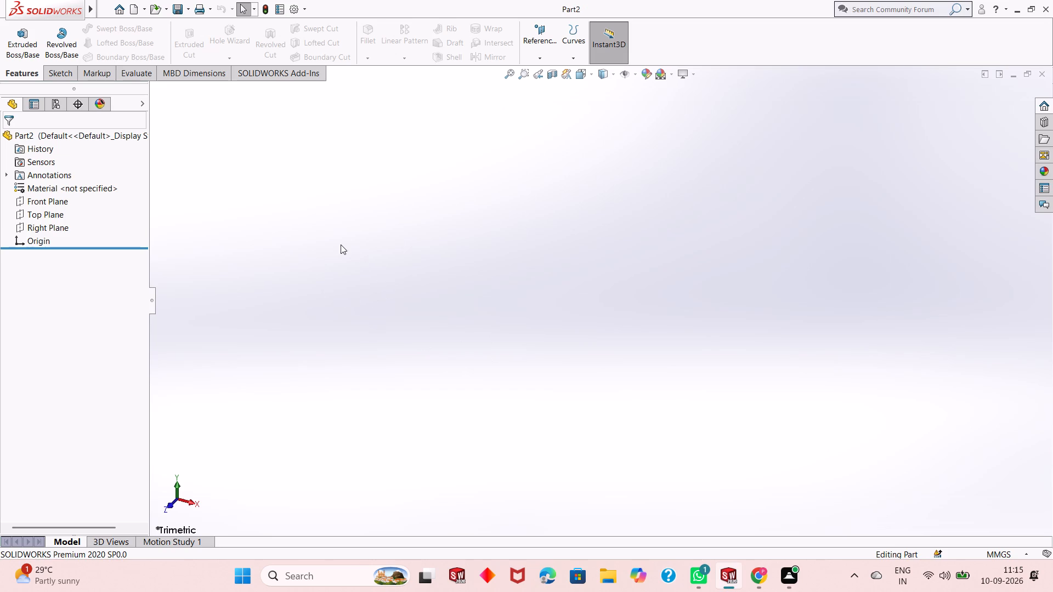
Sketch a center rectangle about 216 by 116 mm on the Top Plane, centred on the origin.
{"action": "left_click", "coordinate": [50, 215]}
{"action": "left_click", "coordinate": [60, 203]}
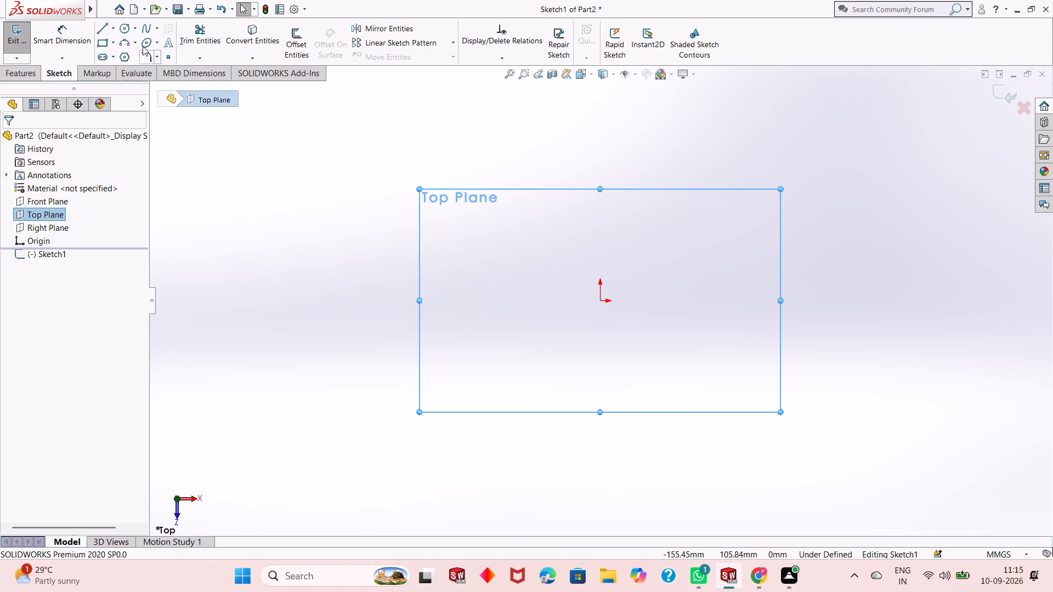
{"action": "left_click", "coordinate": [100, 39]}
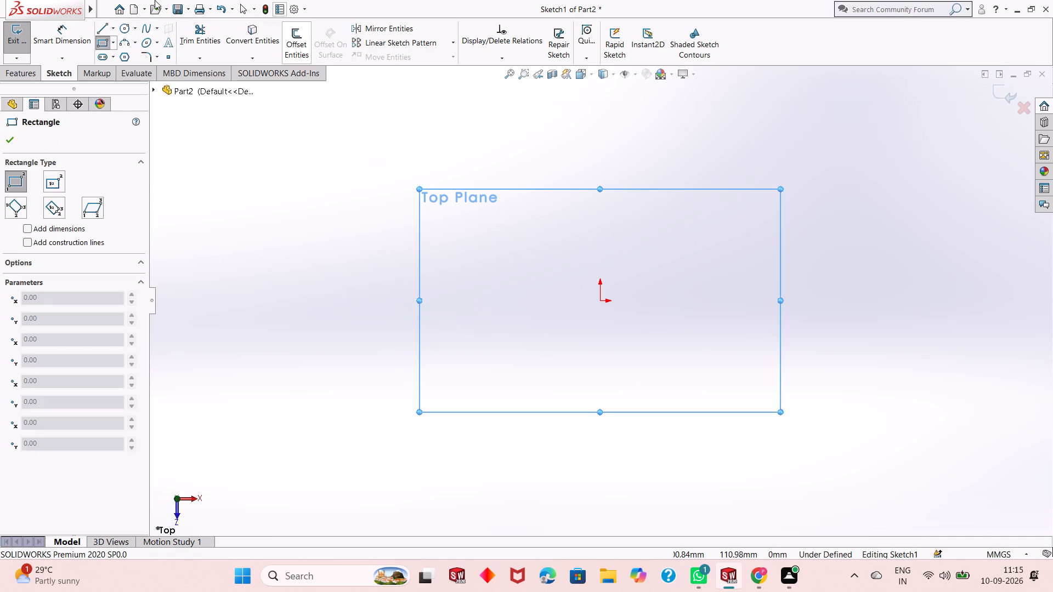
{"action": "left_click", "coordinate": [112, 41]}
{"action": "left_click", "coordinate": [131, 71]}
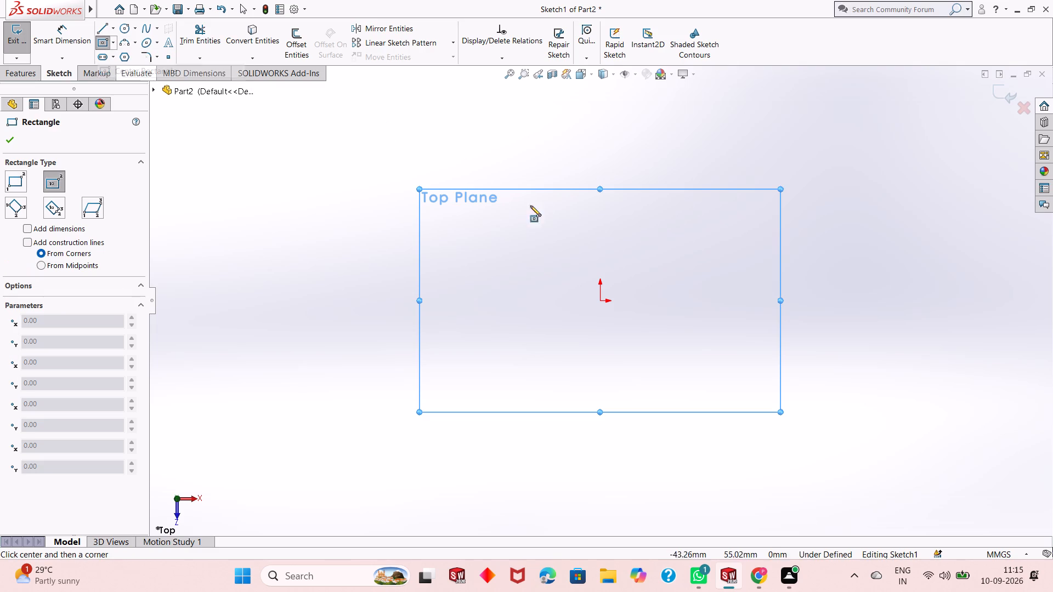
{"action": "left_click", "coordinate": [601, 300]}
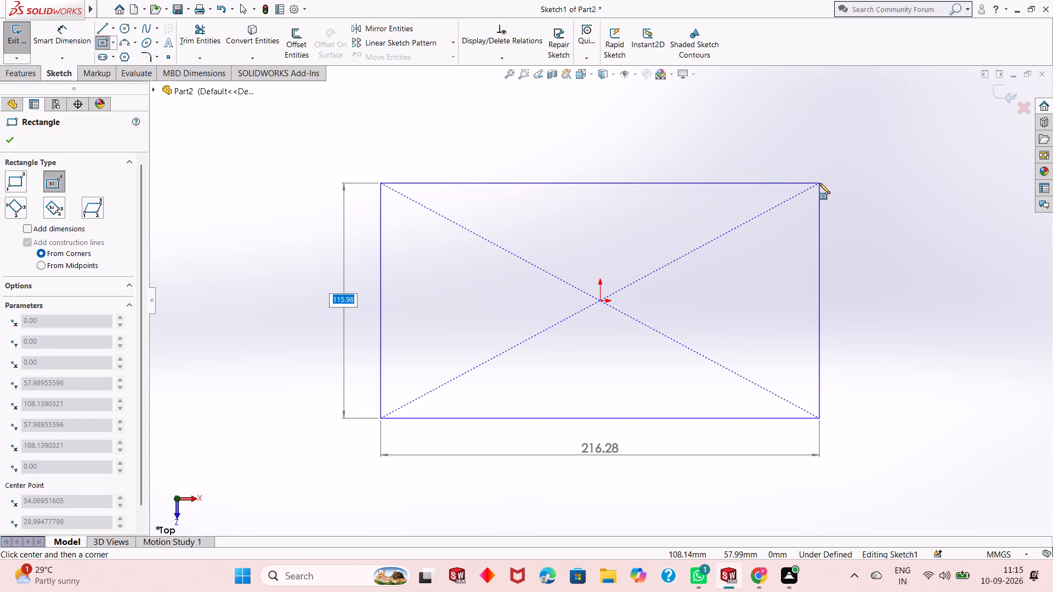
{"action": "left_click", "coordinate": [819, 183]}
{"action": "right_click", "coordinate": [852, 277]}
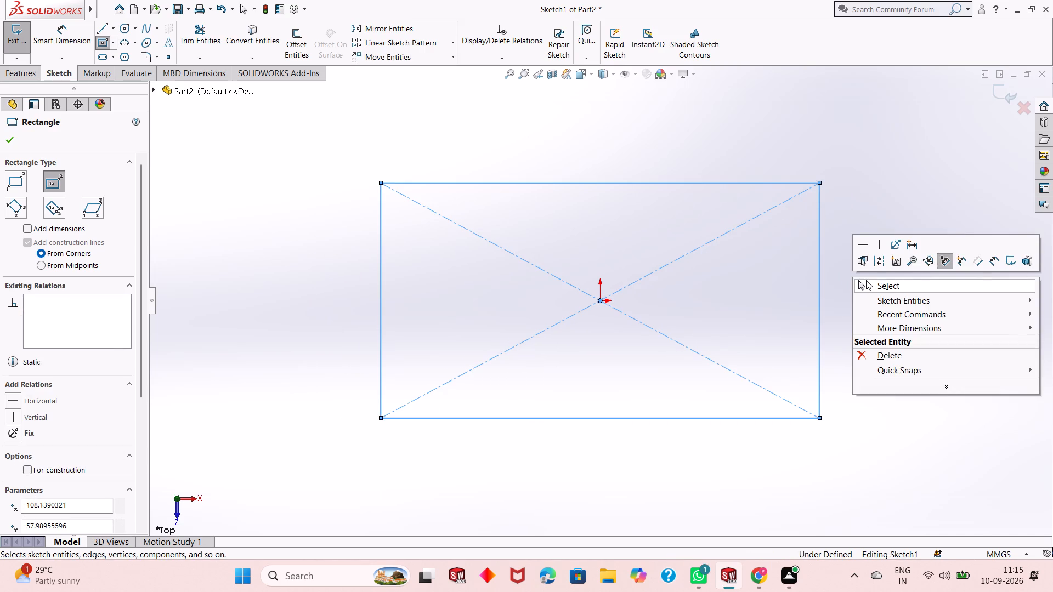
{"action": "left_click", "coordinate": [867, 287]}
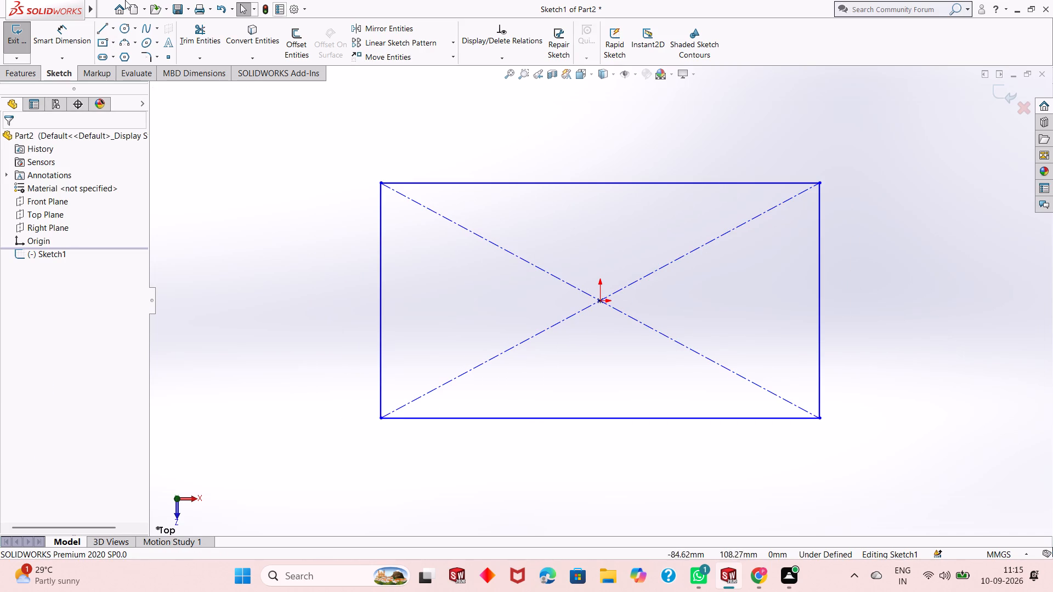
Dimension the rectangle 100 mm long and 60 mm wide.
{"action": "left_click", "coordinate": [67, 43]}
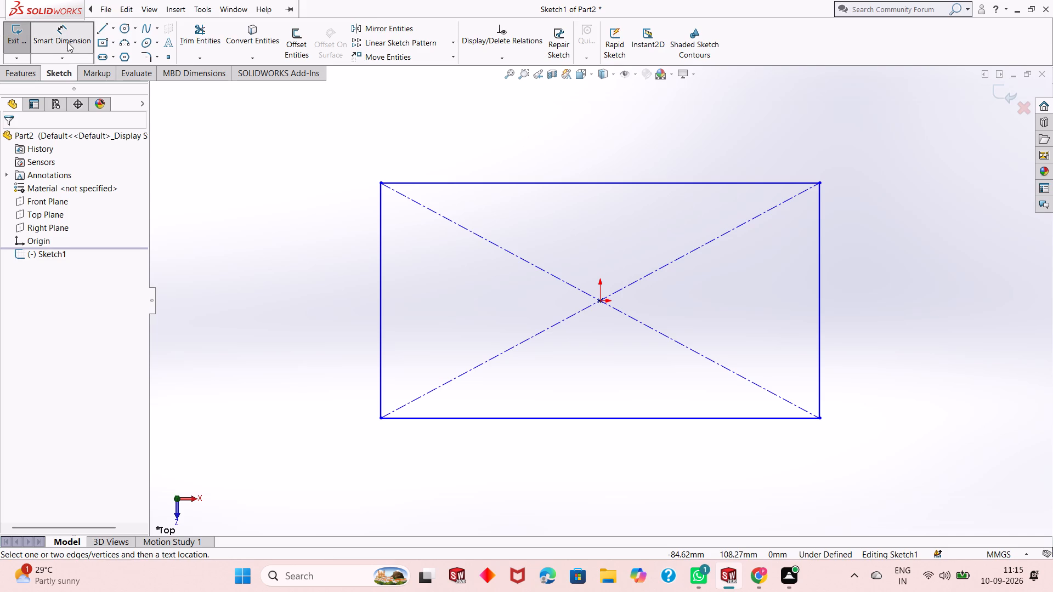
{"action": "left_click", "coordinate": [577, 421]}
{"action": "left_click", "coordinate": [577, 468]}
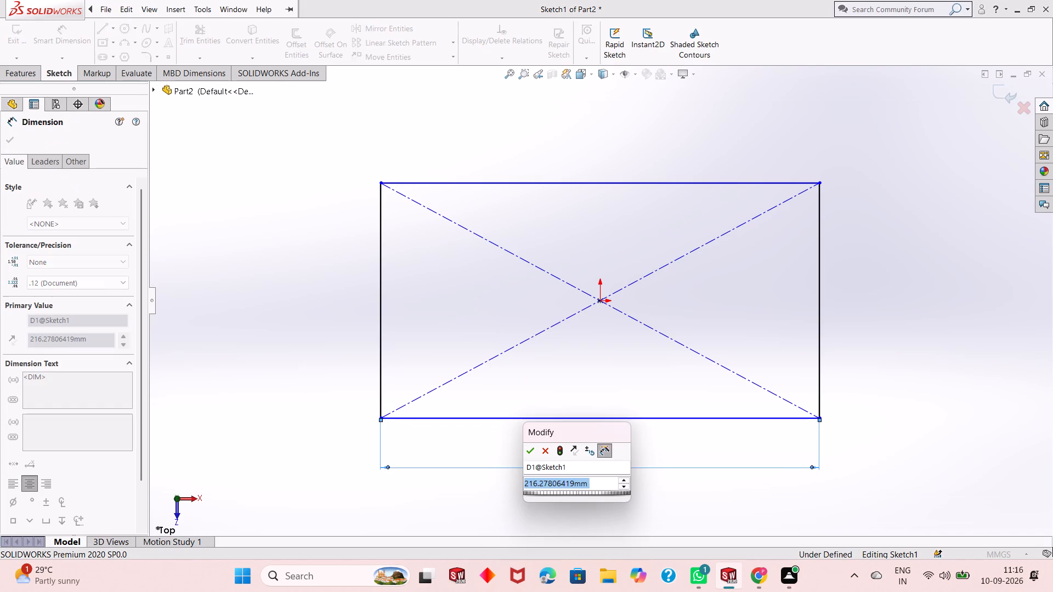
{"action": "type", "text": "100"}
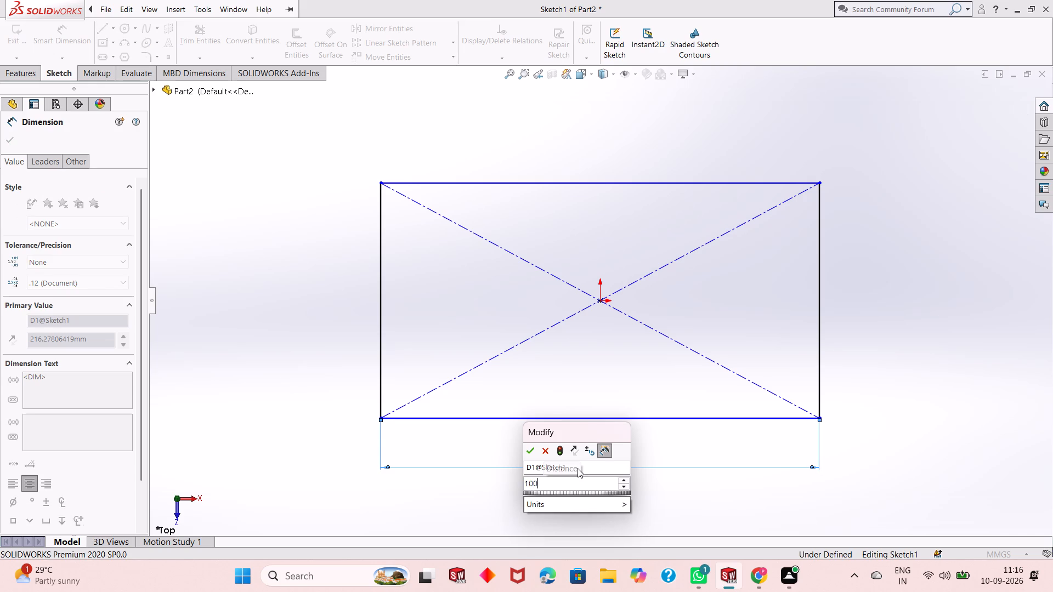
{"action": "key", "text": "Return"}
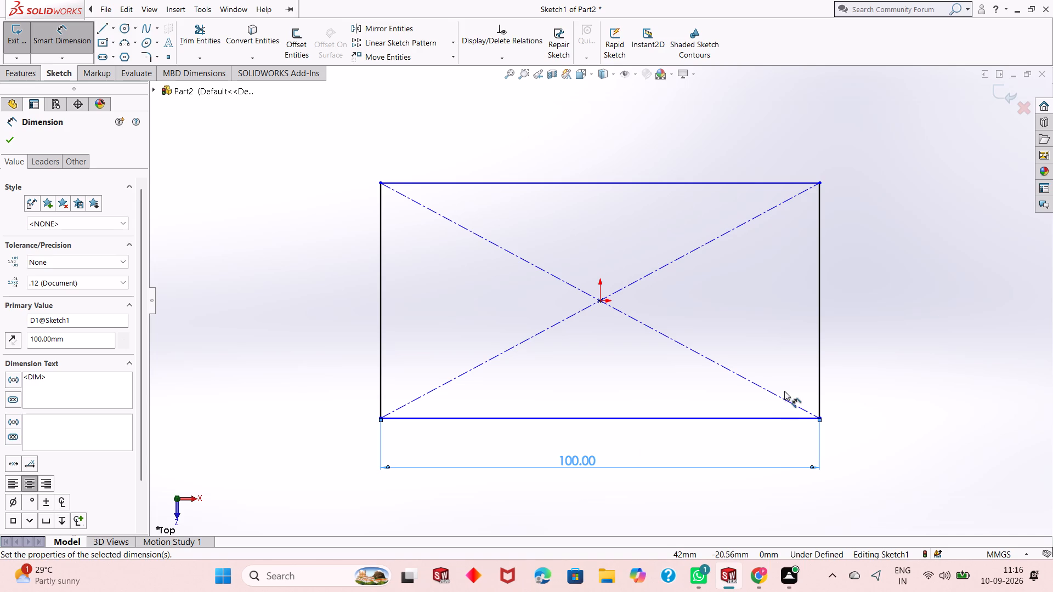
{"action": "left_click", "coordinate": [822, 314]}
{"action": "left_click", "coordinate": [977, 293]}
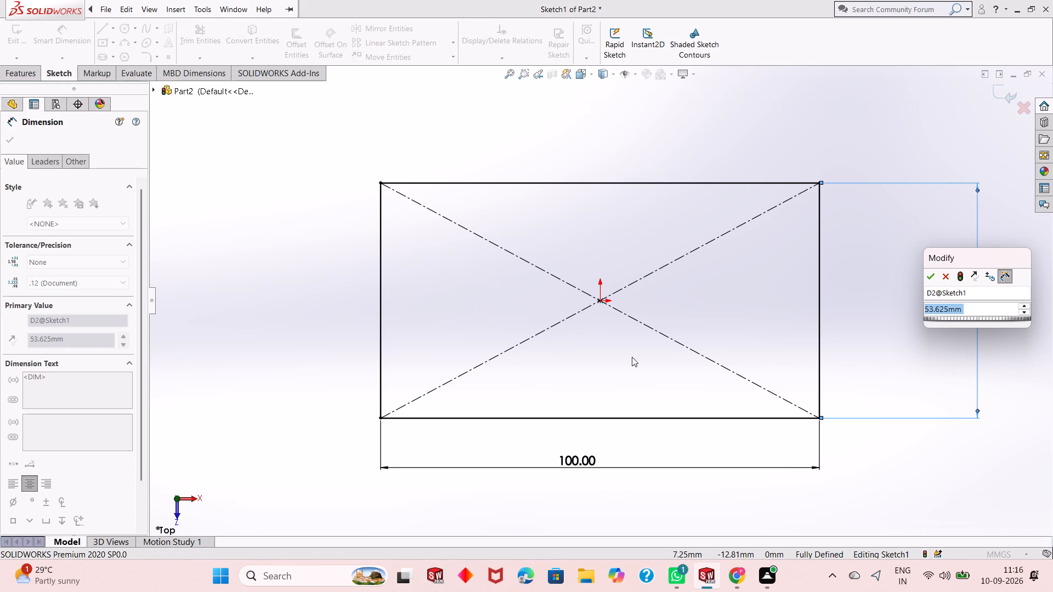
{"action": "type", "text": "60"}
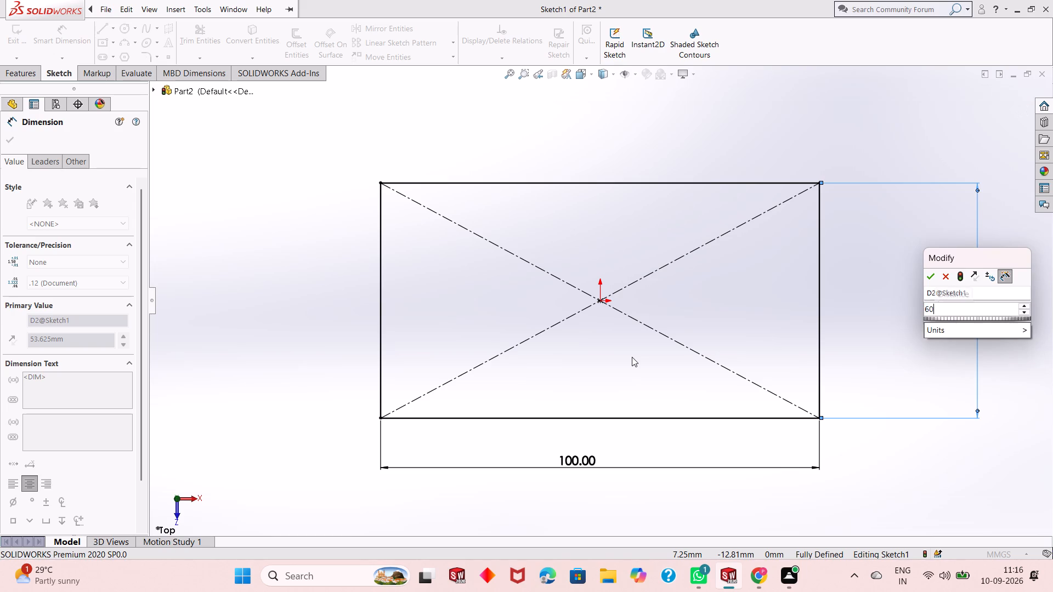
{"action": "key", "text": "Return"}
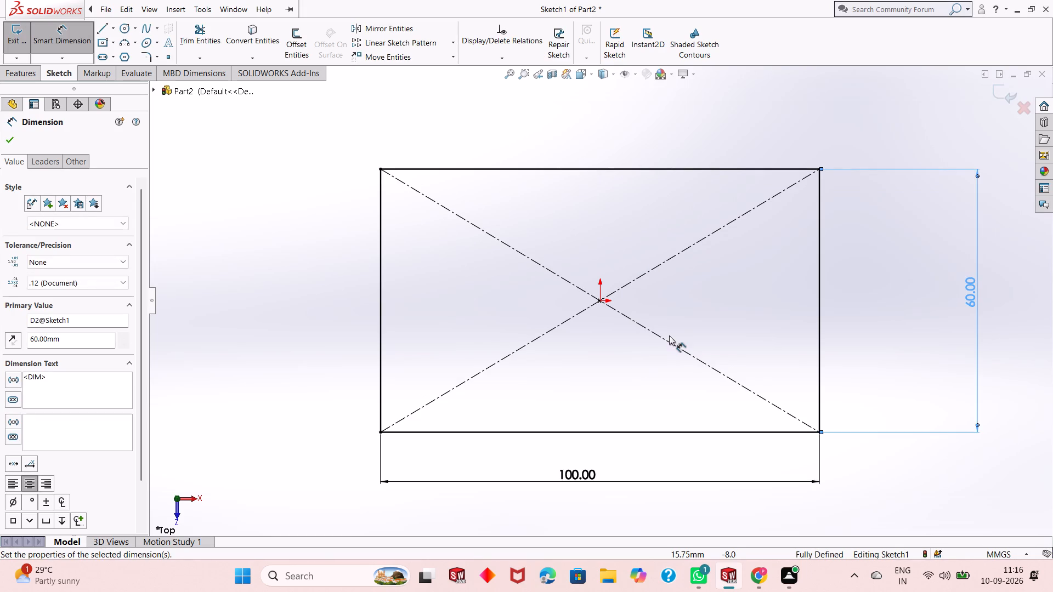
{"action": "left_click", "coordinate": [5, 146]}
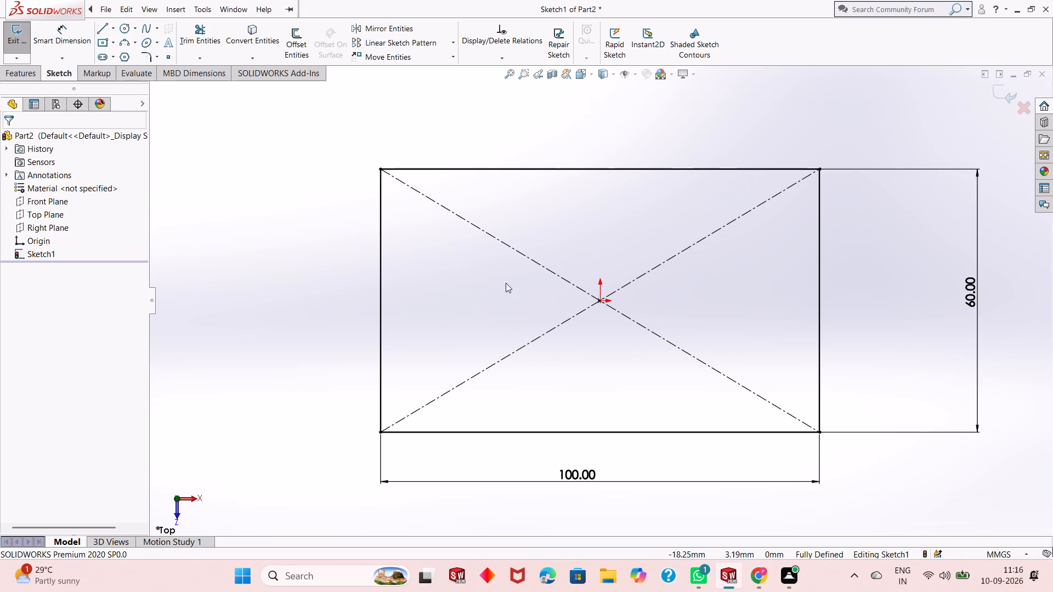
Sketch a diagonal line about 15 mm long across the rectangle's lower-left corner, joining its two adjacent edges.
{"action": "scroll", "coordinate": [473, 272], "scroll_direction": "up", "scroll_amount": 3}
{"action": "scroll", "coordinate": [689, 359], "scroll_direction": "down", "scroll_amount": 1}
{"action": "scroll", "coordinate": [656, 326], "scroll_direction": "up", "scroll_amount": 1}
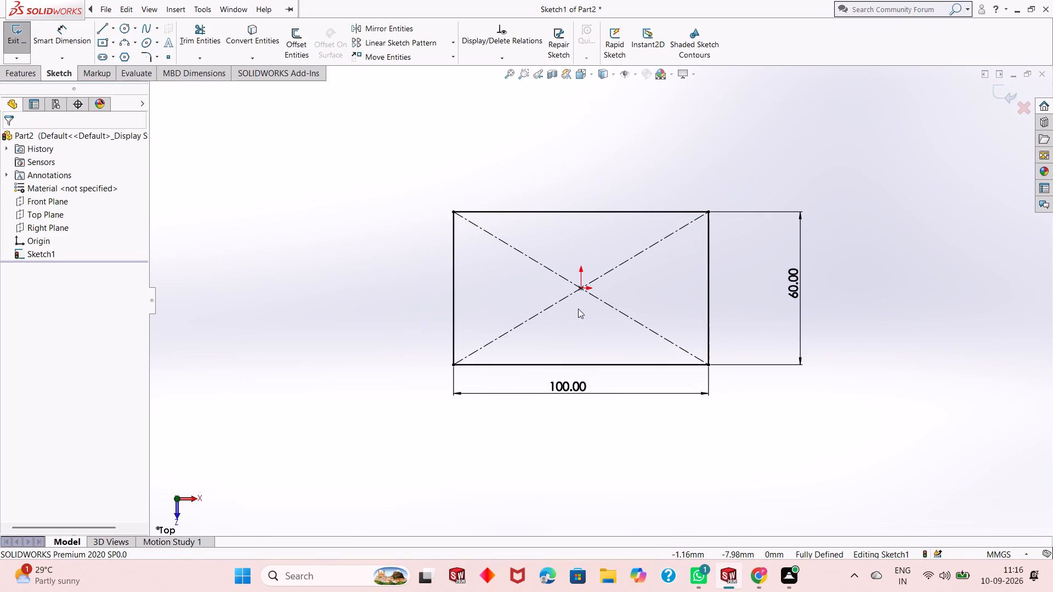
{"action": "scroll", "coordinate": [590, 289], "scroll_direction": "down", "scroll_amount": 3}
{"action": "scroll", "coordinate": [576, 329], "scroll_direction": "up", "scroll_amount": 1}
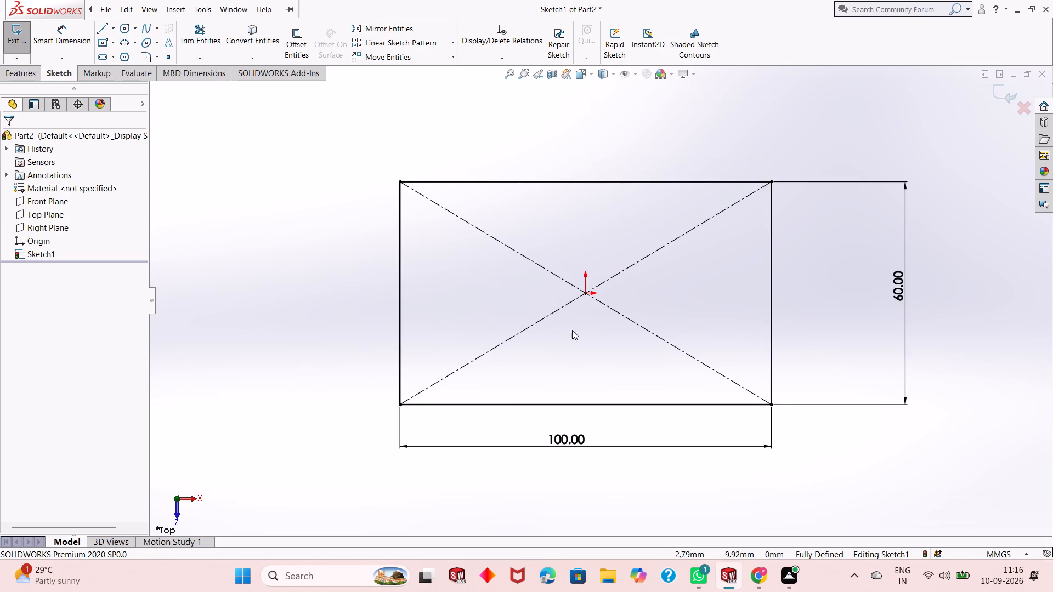
{"action": "scroll", "coordinate": [556, 331], "scroll_direction": "up", "scroll_amount": 1}
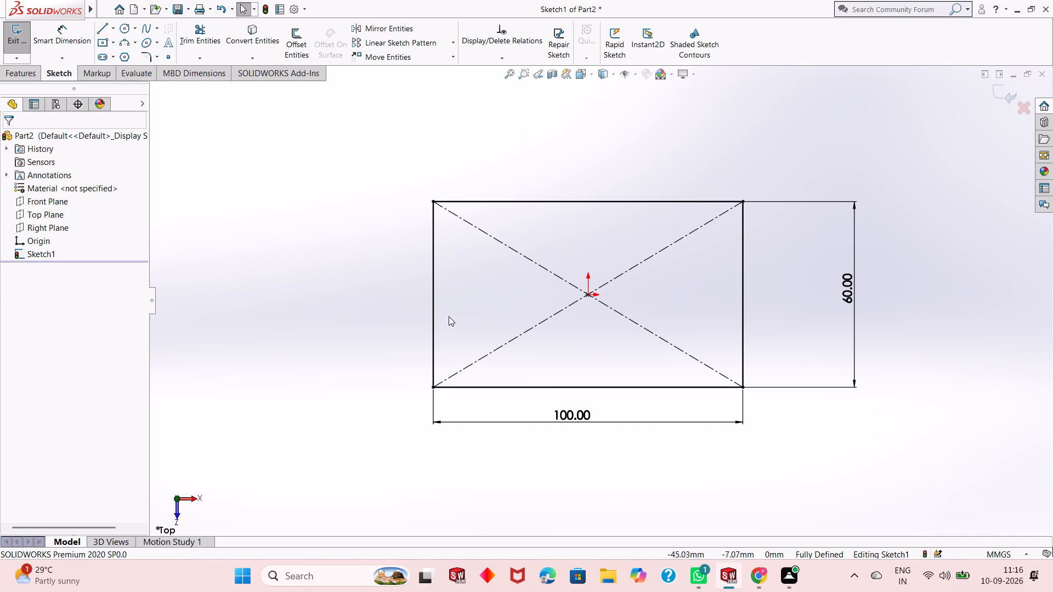
{"action": "left_click", "coordinate": [101, 29]}
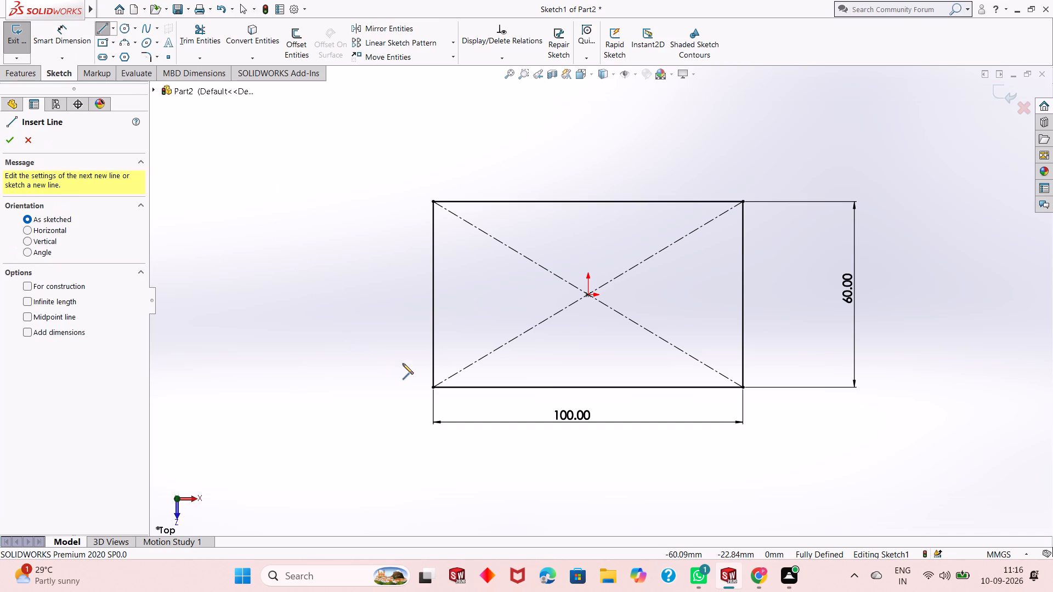
{"action": "left_click", "coordinate": [434, 348]}
{"action": "left_click", "coordinate": [461, 388]}
{"action": "right_click", "coordinate": [461, 388]}
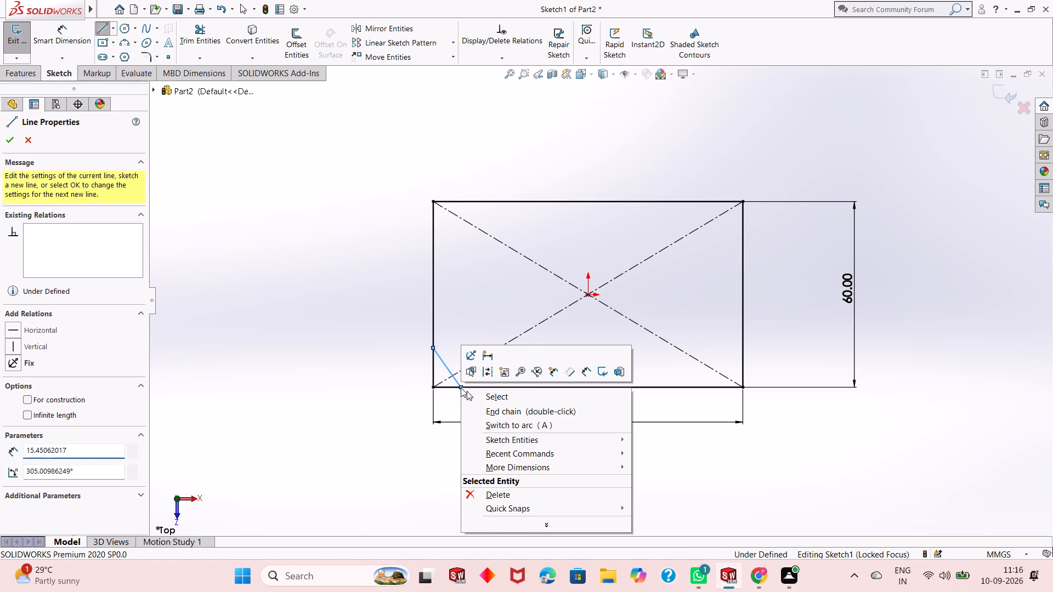
{"action": "left_click", "coordinate": [490, 400]}
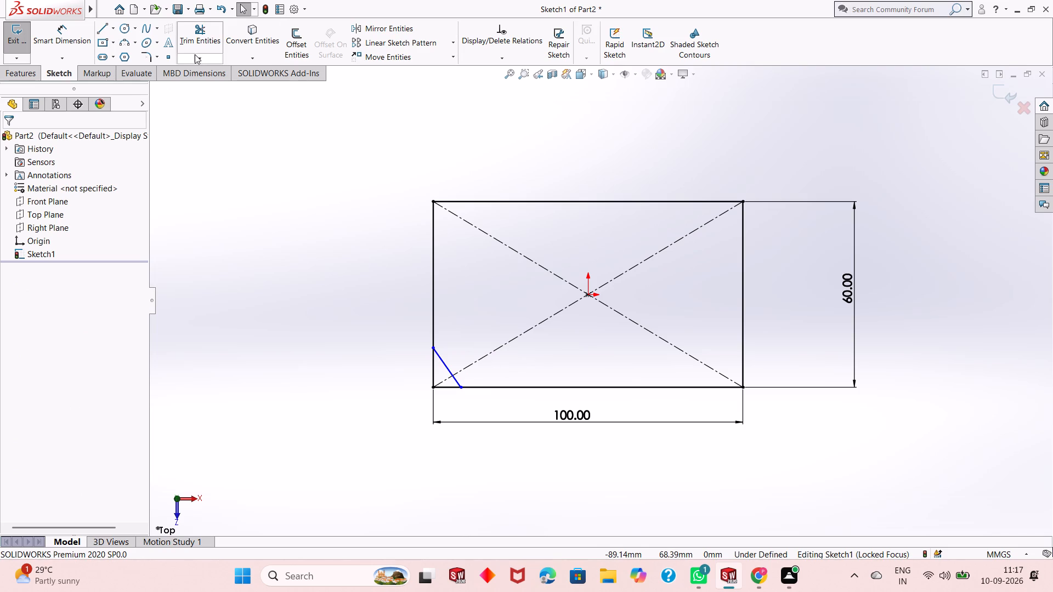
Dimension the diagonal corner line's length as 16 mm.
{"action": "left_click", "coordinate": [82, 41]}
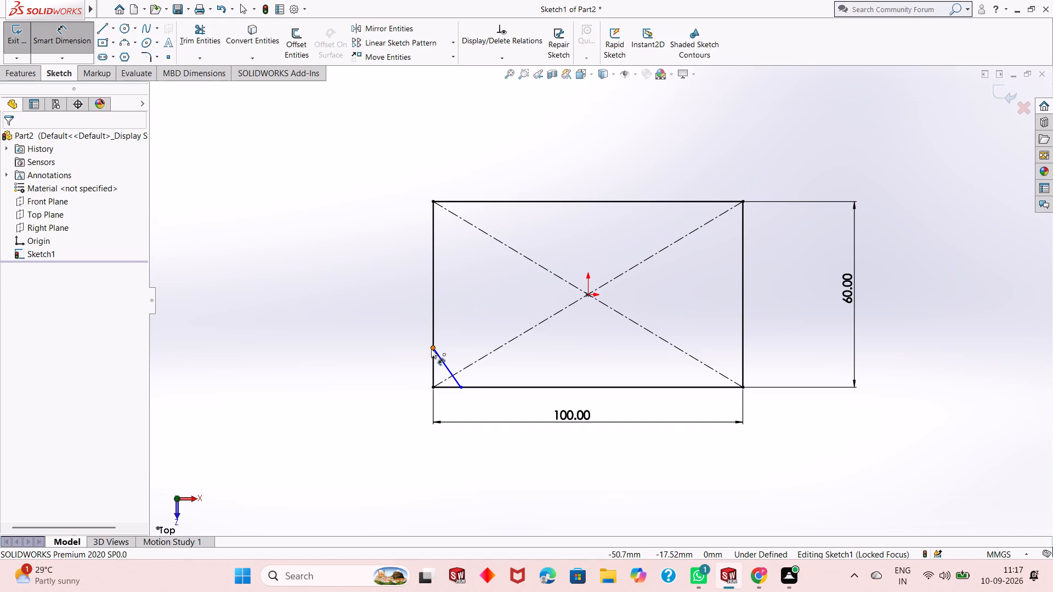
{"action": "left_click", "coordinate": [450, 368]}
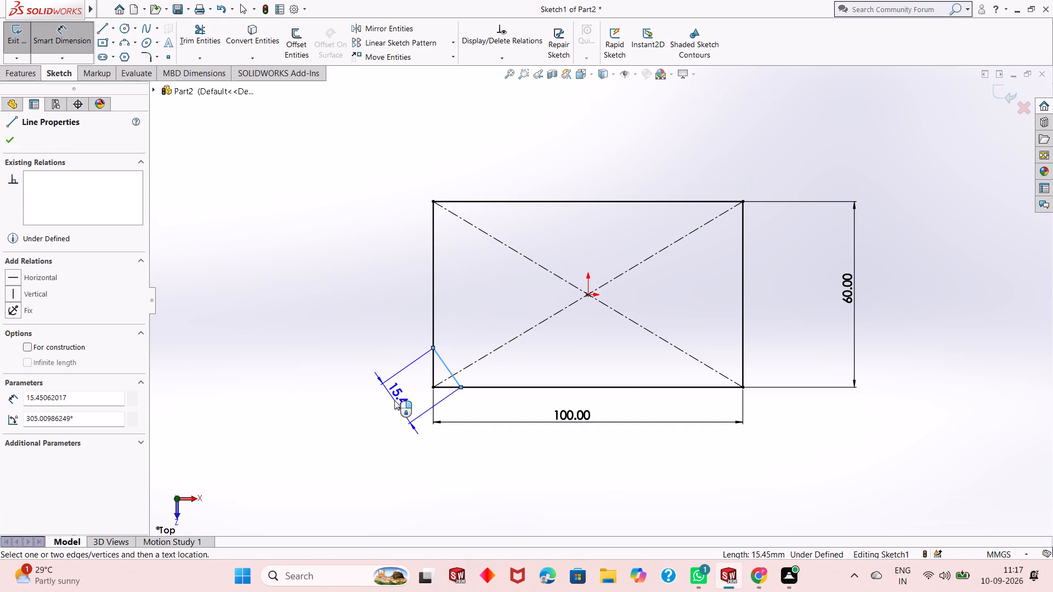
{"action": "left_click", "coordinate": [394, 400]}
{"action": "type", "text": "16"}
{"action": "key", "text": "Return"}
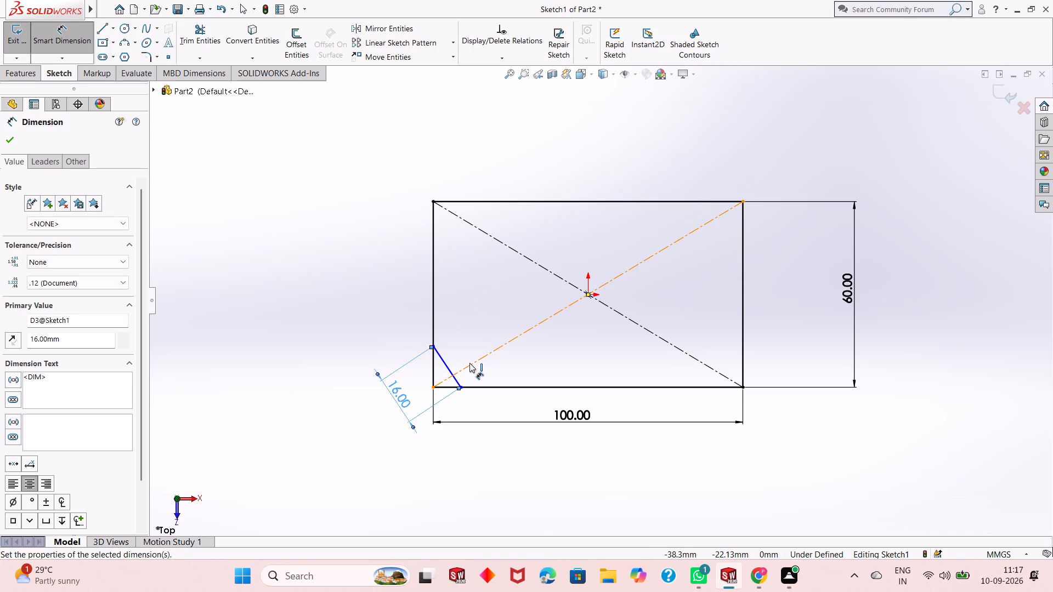
Dimension the vertical distance from the rectangle's lower-left corner to the diagonal line's upper end as 13 mm.
{"action": "left_click", "coordinate": [435, 347]}
{"action": "left_click", "coordinate": [431, 389]}
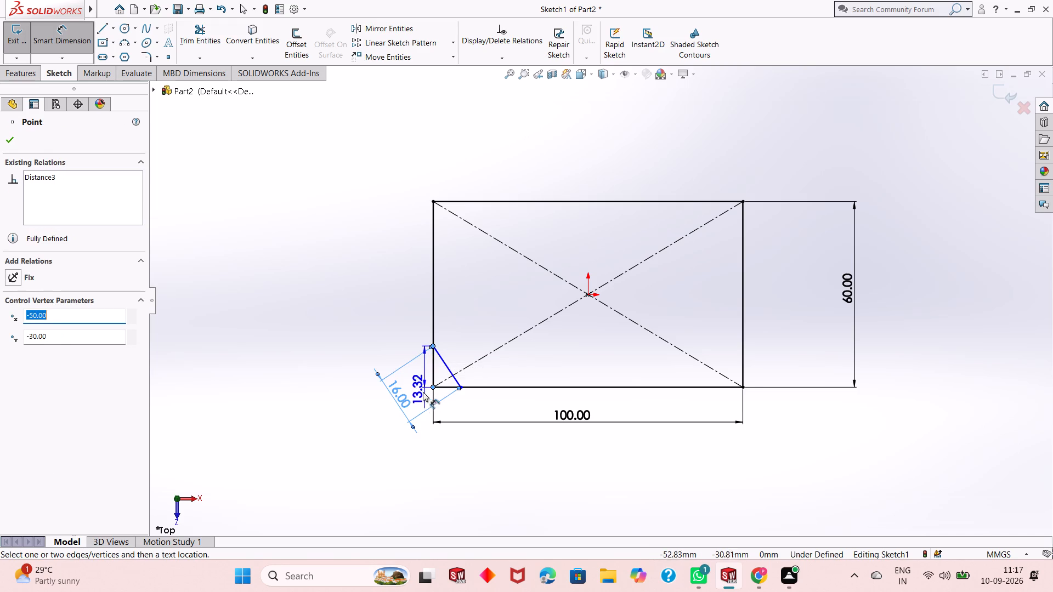
{"action": "left_click", "coordinate": [423, 445]}
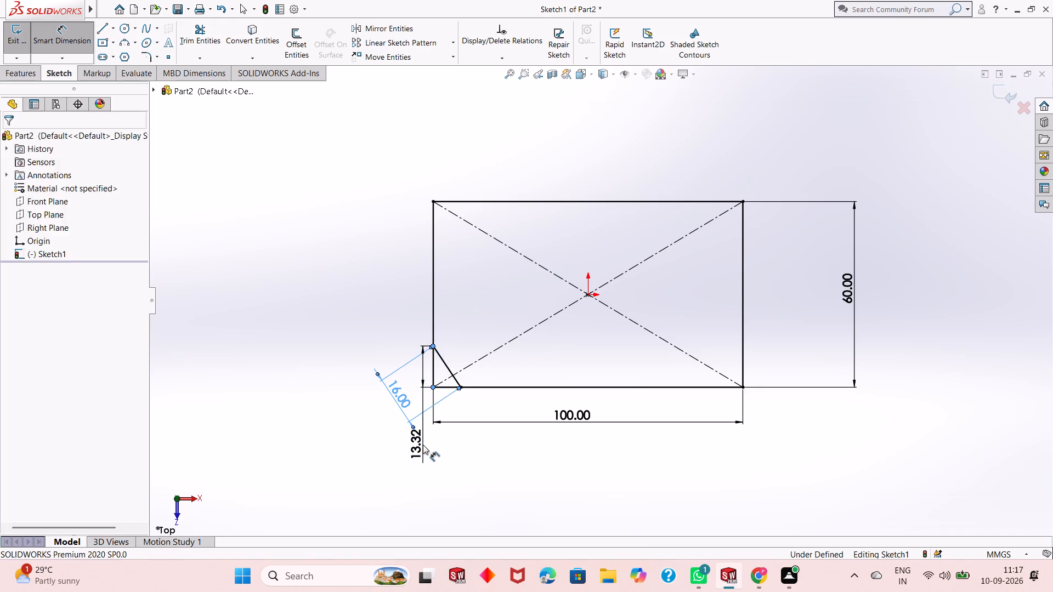
{"action": "type", "text": "13"}
{"action": "key", "text": "Return"}
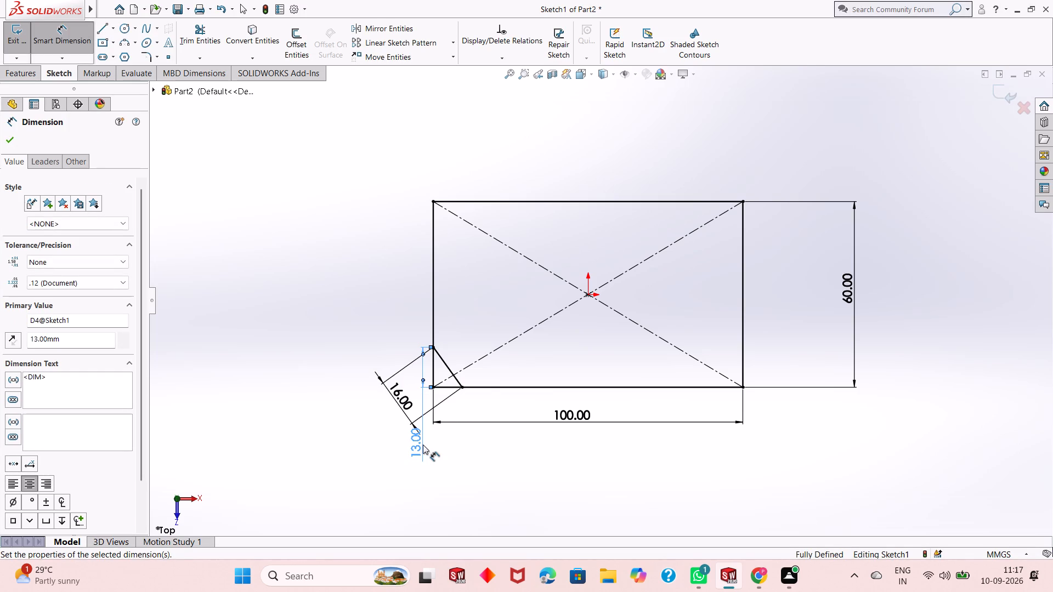
Set the vertical corner-to-line distance to 11 mm.
{"action": "double_click", "coordinate": [423, 445]}
{"action": "type", "text": "11"}
{"action": "key", "text": "Return"}
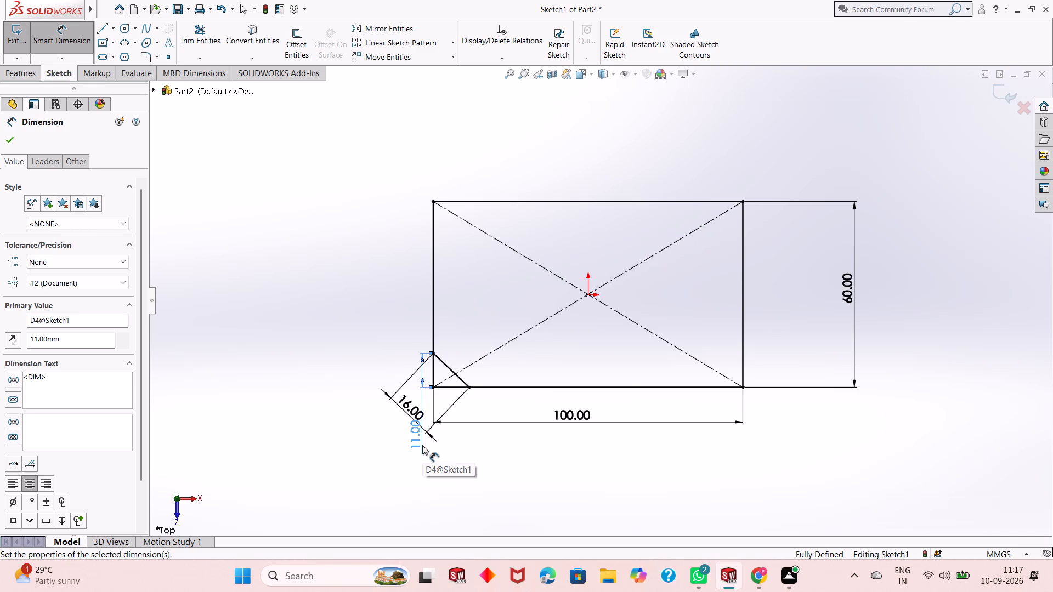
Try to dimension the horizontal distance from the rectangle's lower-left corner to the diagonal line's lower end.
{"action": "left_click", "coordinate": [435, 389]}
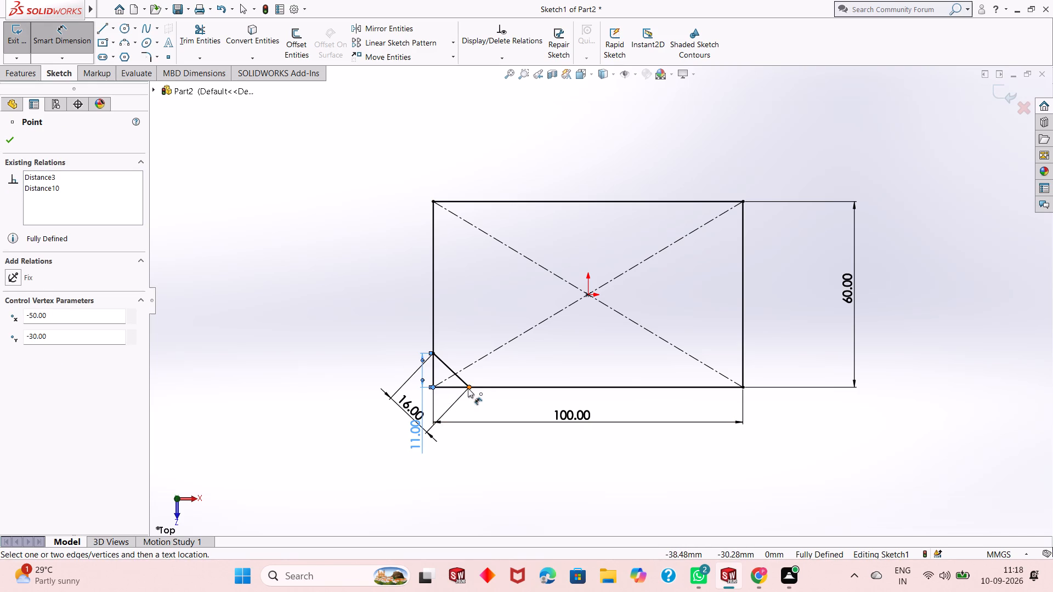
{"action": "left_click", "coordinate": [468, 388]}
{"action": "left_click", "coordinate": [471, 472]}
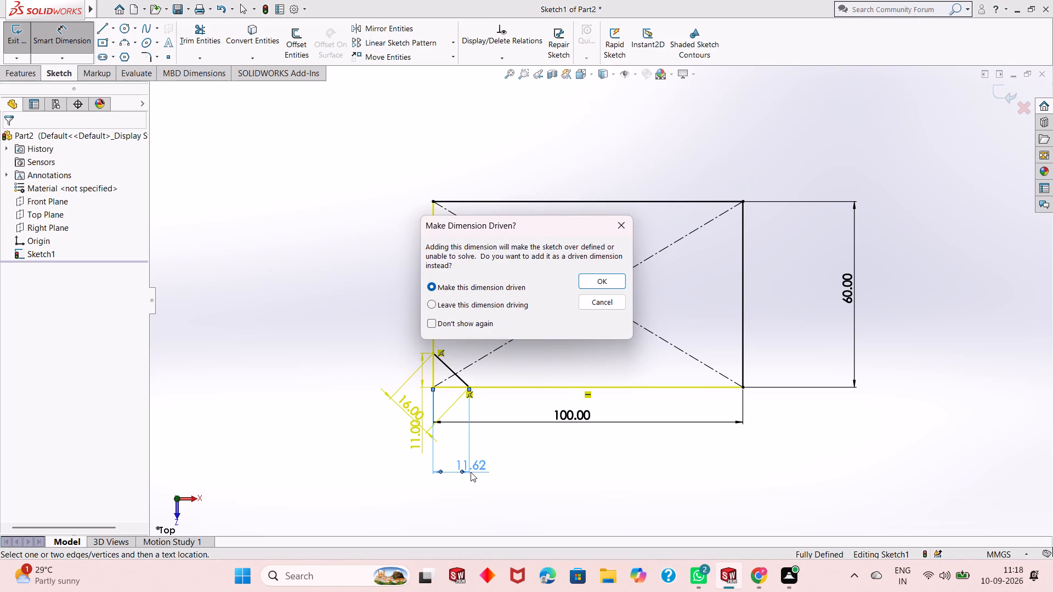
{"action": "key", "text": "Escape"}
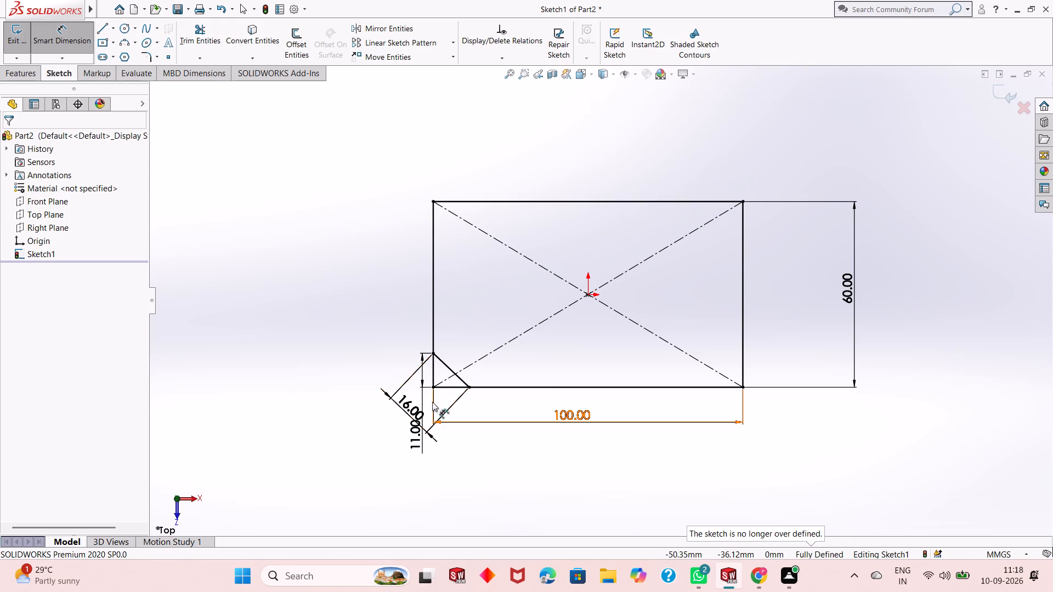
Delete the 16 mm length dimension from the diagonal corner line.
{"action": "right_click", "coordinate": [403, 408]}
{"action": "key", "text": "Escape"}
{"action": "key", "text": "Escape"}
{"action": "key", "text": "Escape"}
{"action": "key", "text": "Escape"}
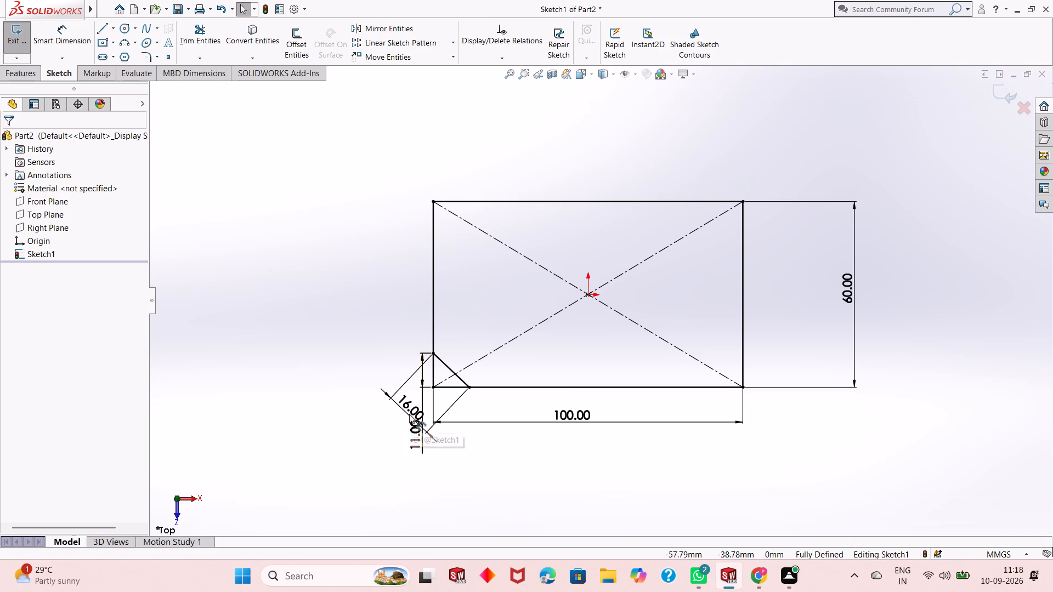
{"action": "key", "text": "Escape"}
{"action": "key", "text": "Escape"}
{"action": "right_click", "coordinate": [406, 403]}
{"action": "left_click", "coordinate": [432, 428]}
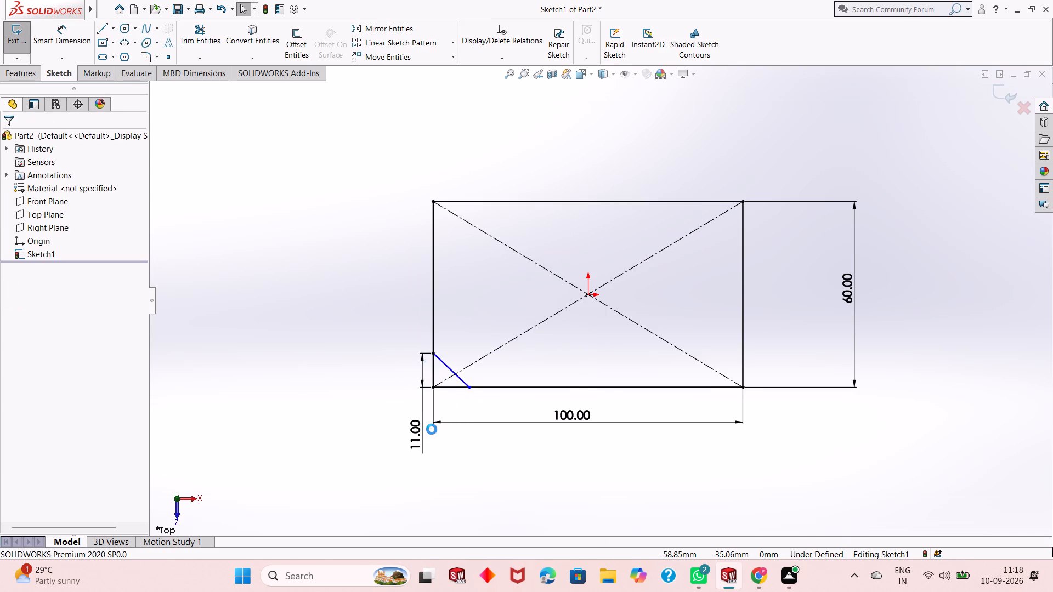
Dimension the horizontal distance from the rectangle's lower-left corner to the diagonal line's lower end as 11 mm.
{"action": "left_click", "coordinate": [60, 39]}
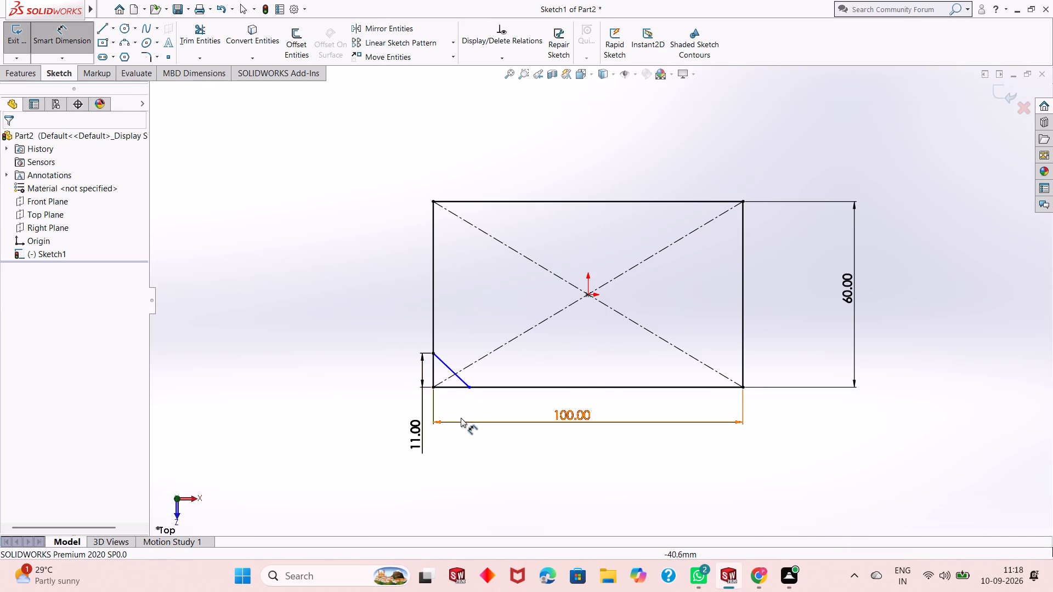
{"action": "left_click", "coordinate": [431, 385]}
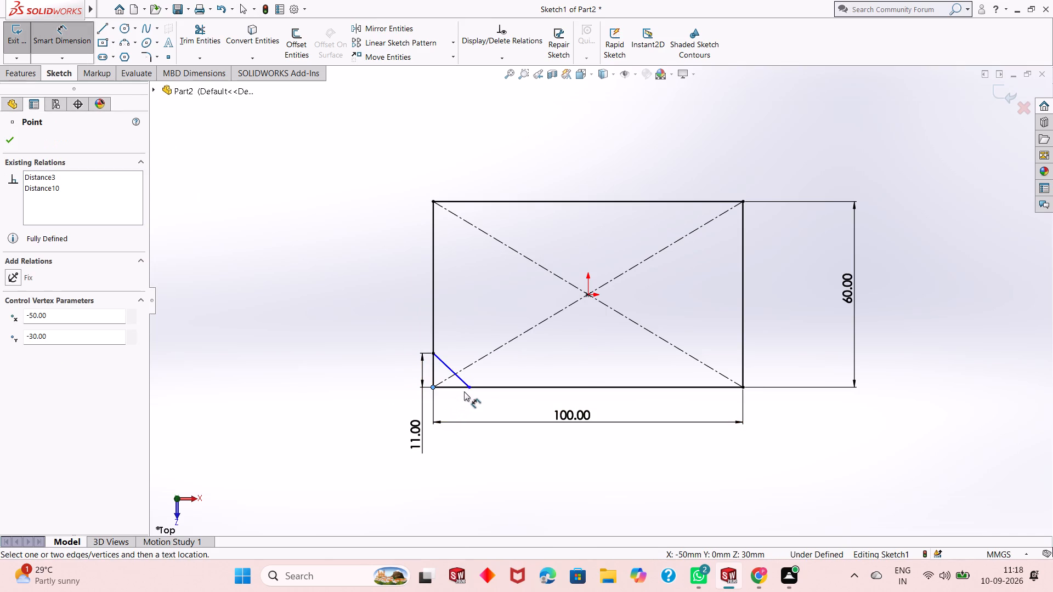
{"action": "left_click", "coordinate": [471, 390]}
{"action": "left_click", "coordinate": [458, 454]}
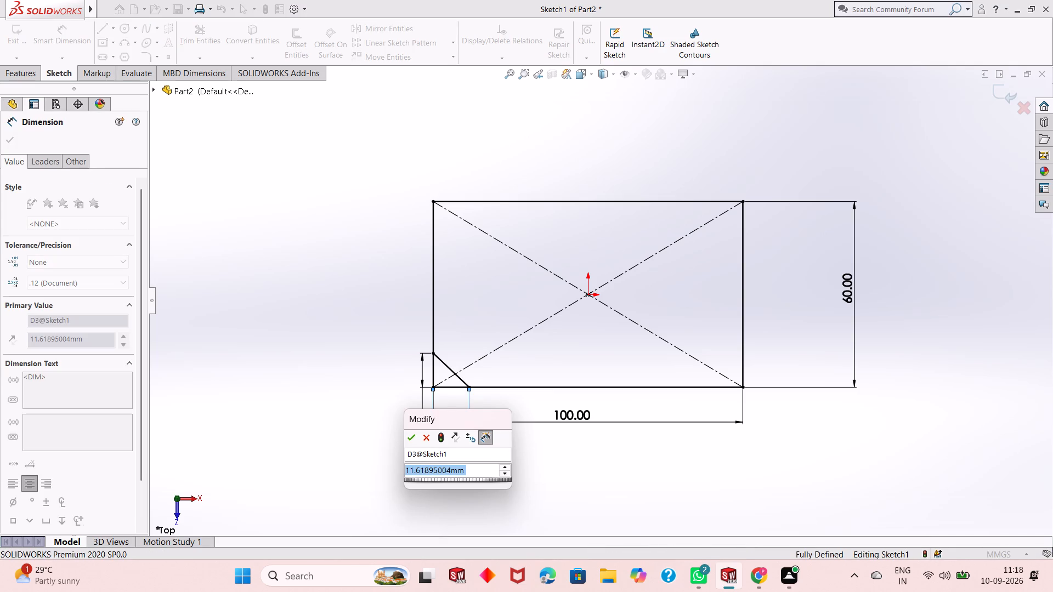
{"action": "type", "text": "11"}
{"action": "key", "text": "Return"}
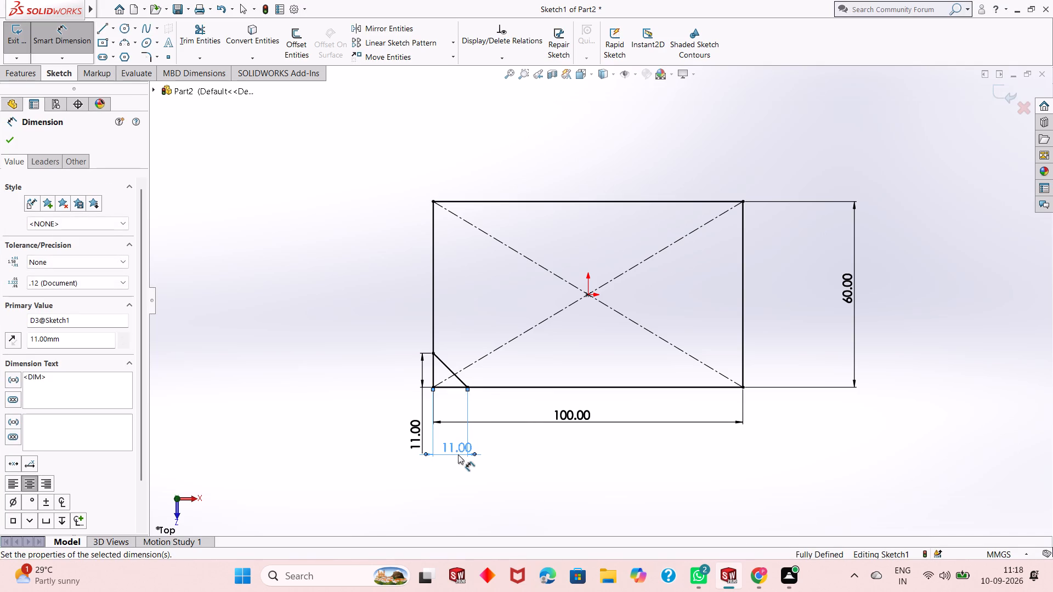
{"action": "left_click", "coordinate": [444, 363]}
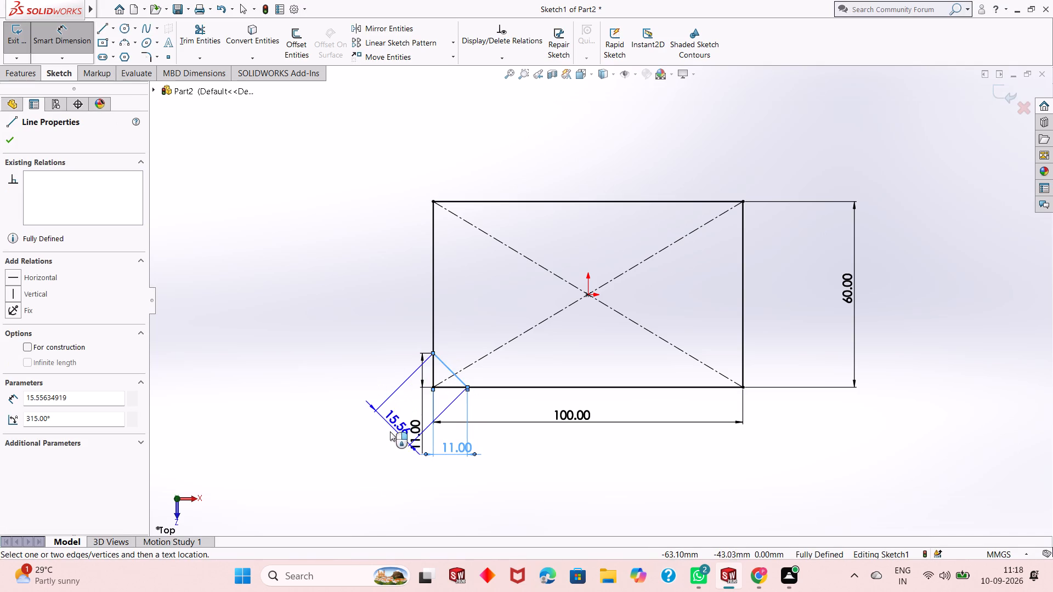
{"action": "key", "text": "Escape"}
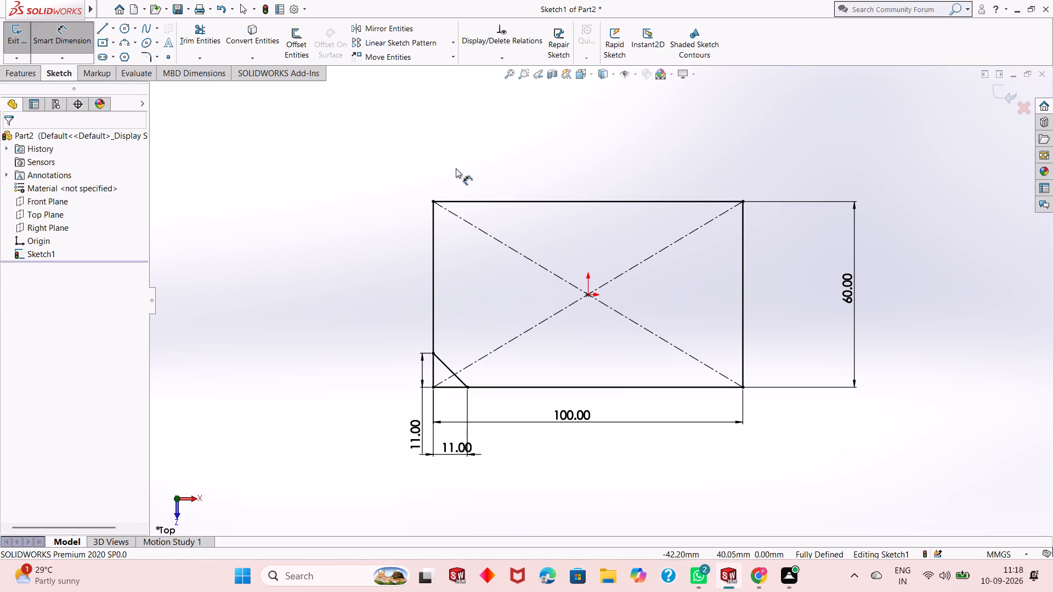
Draw a diagonal line about 16 mm long across the rectangle's upper-left corner, from its left edge to its top edge.
{"action": "left_click", "coordinate": [105, 22]}
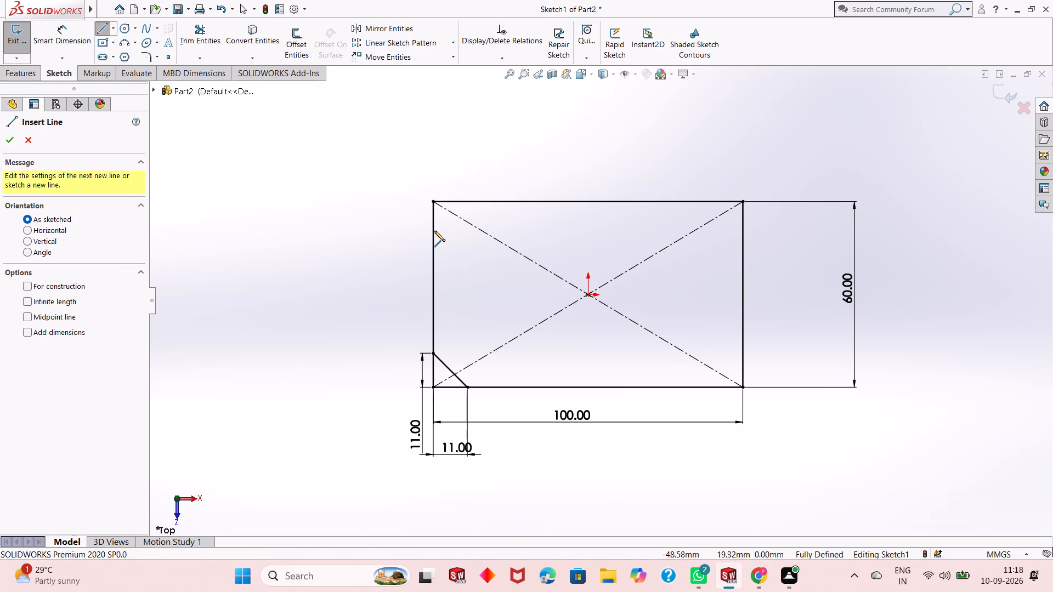
{"action": "left_click", "coordinate": [433, 230]}
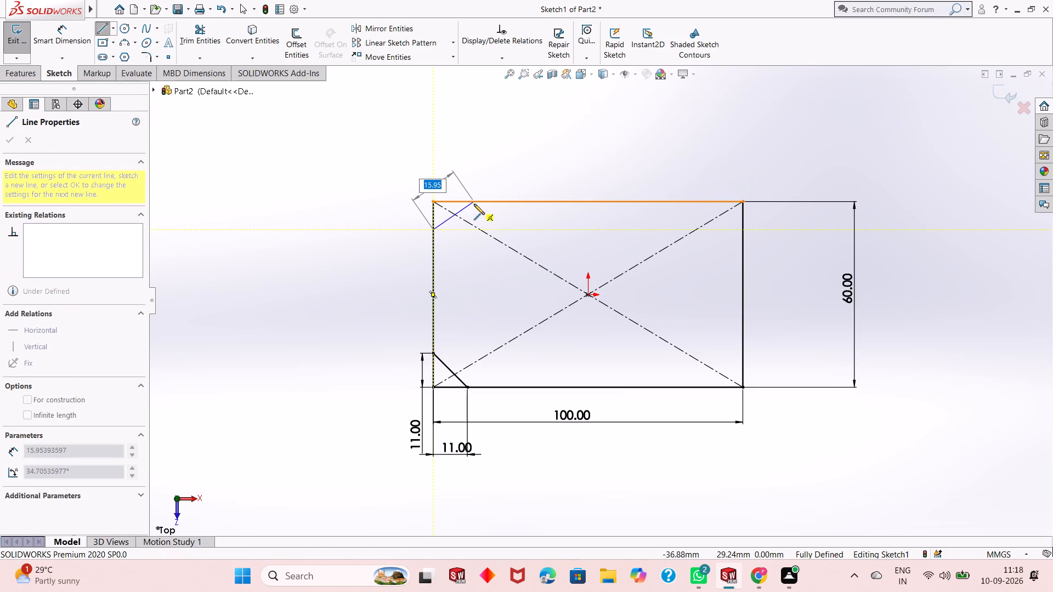
{"action": "left_click", "coordinate": [474, 204]}
{"action": "key", "text": "Escape"}
{"action": "key", "text": "Escape"}
{"action": "key", "text": "Escape"}
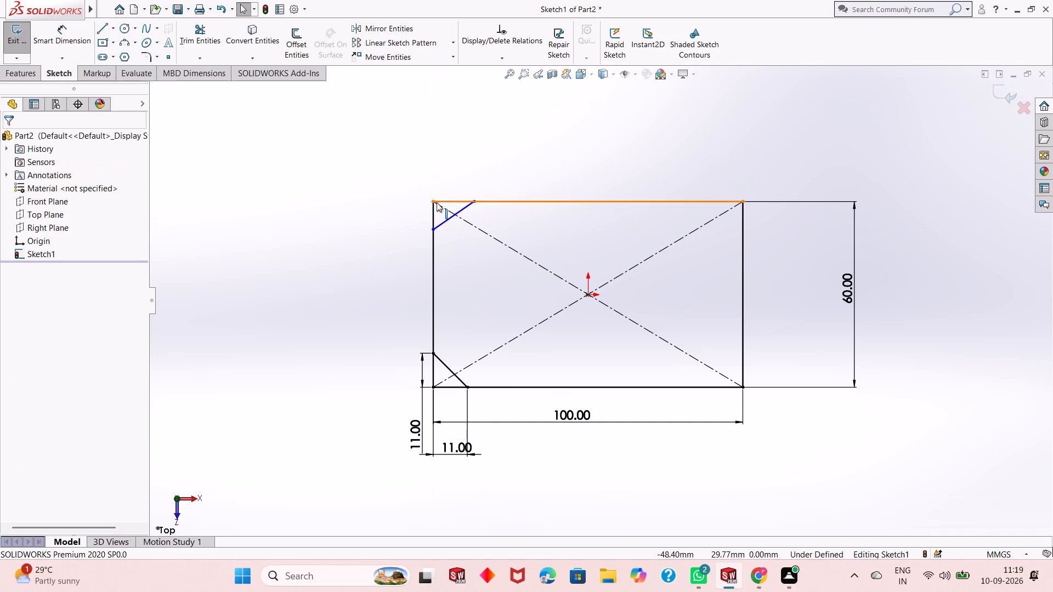
Dimension the horizontal distance from the rectangle's upper-left corner to the new diagonal's upper end as 11 mm.
{"action": "left_click", "coordinate": [77, 42]}
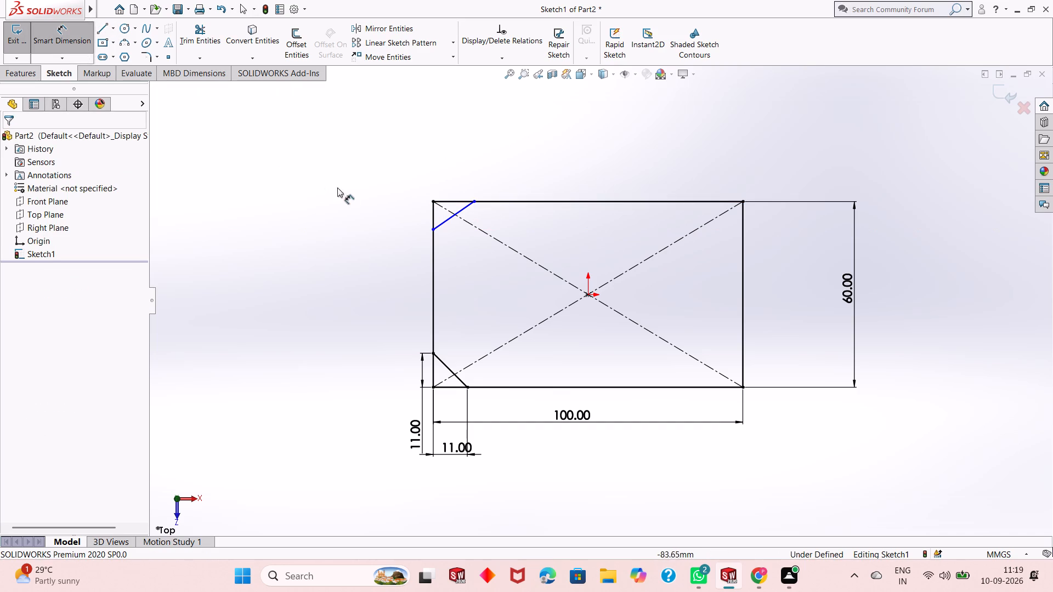
{"action": "left_click", "coordinate": [436, 201]}
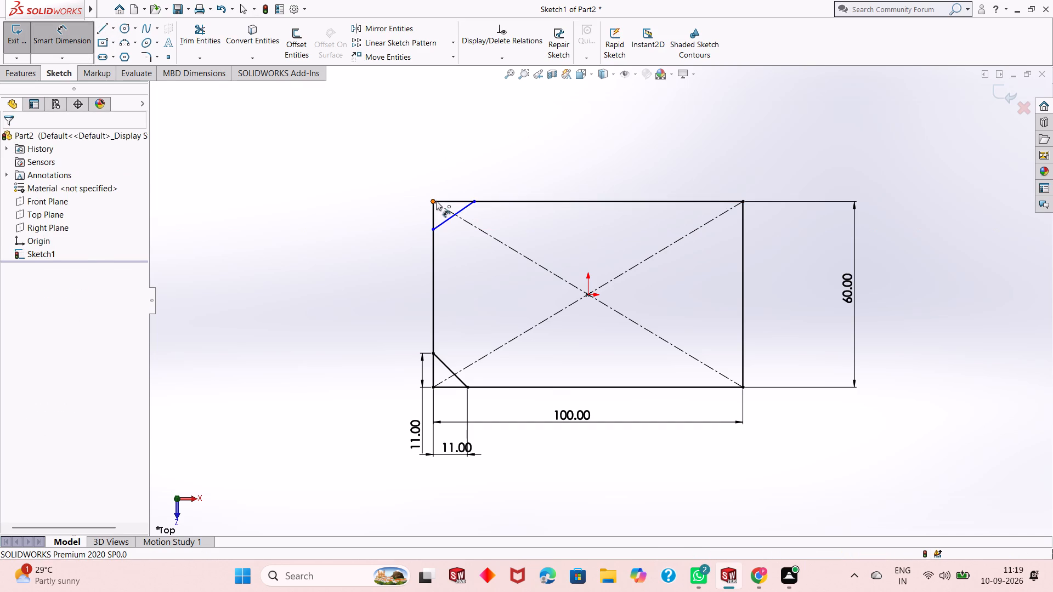
{"action": "left_click", "coordinate": [474, 203]}
{"action": "left_click", "coordinate": [465, 168]}
{"action": "type", "text": "11"}
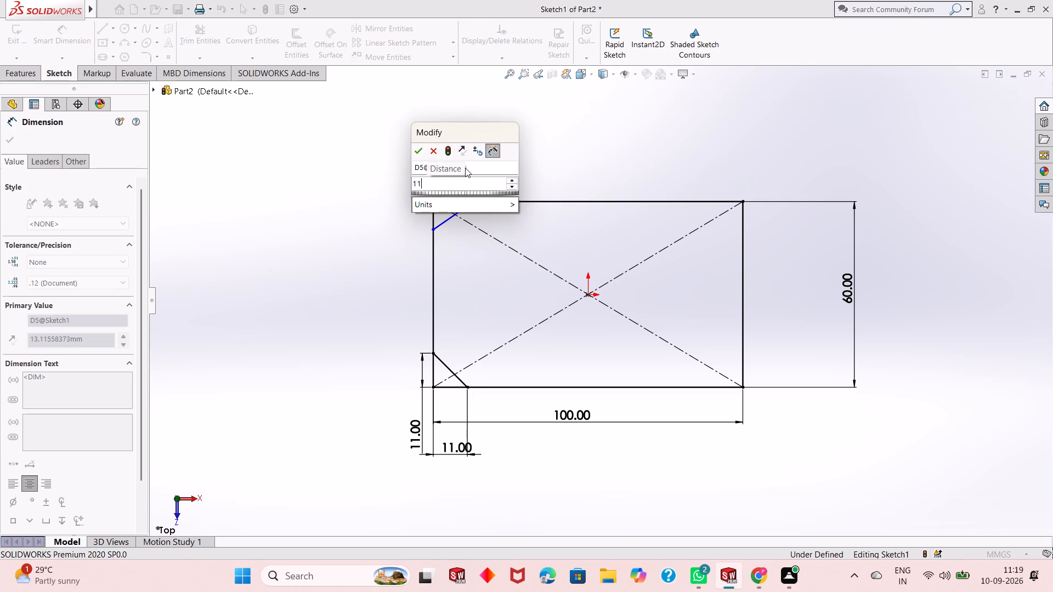
{"action": "key", "text": "Return"}
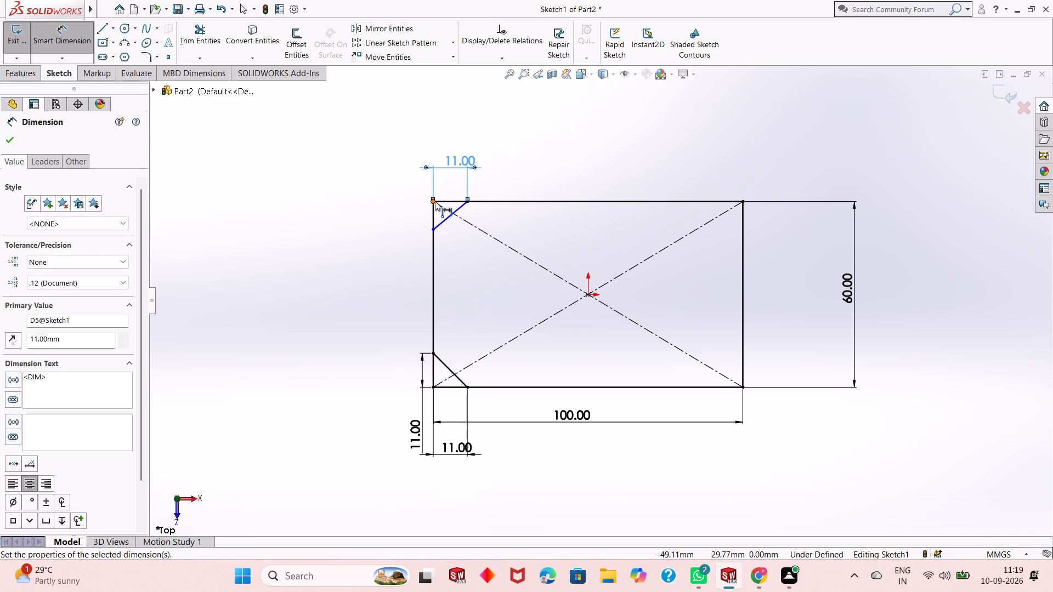
Dimension the vertical distance from the rectangle's upper-left corner to the diagonal's lower end as 11 mm.
{"action": "left_click", "coordinate": [434, 202]}
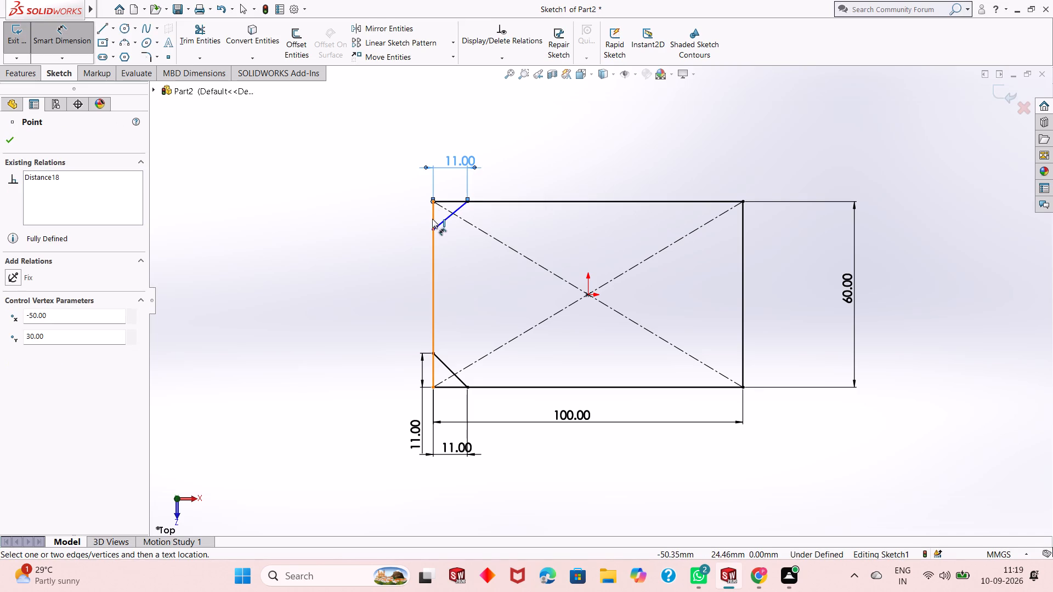
{"action": "left_click", "coordinate": [432, 230]}
{"action": "left_click", "coordinate": [378, 238]}
{"action": "type", "text": "11"}
{"action": "key", "text": "Return"}
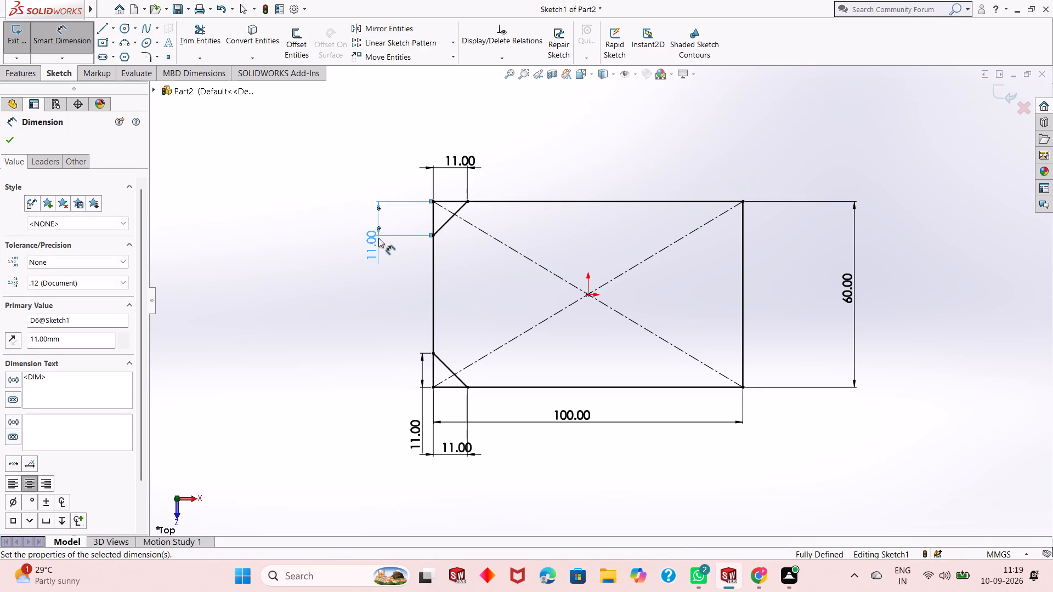
{"action": "key", "text": "Escape"}
{"action": "key", "text": "Escape"}
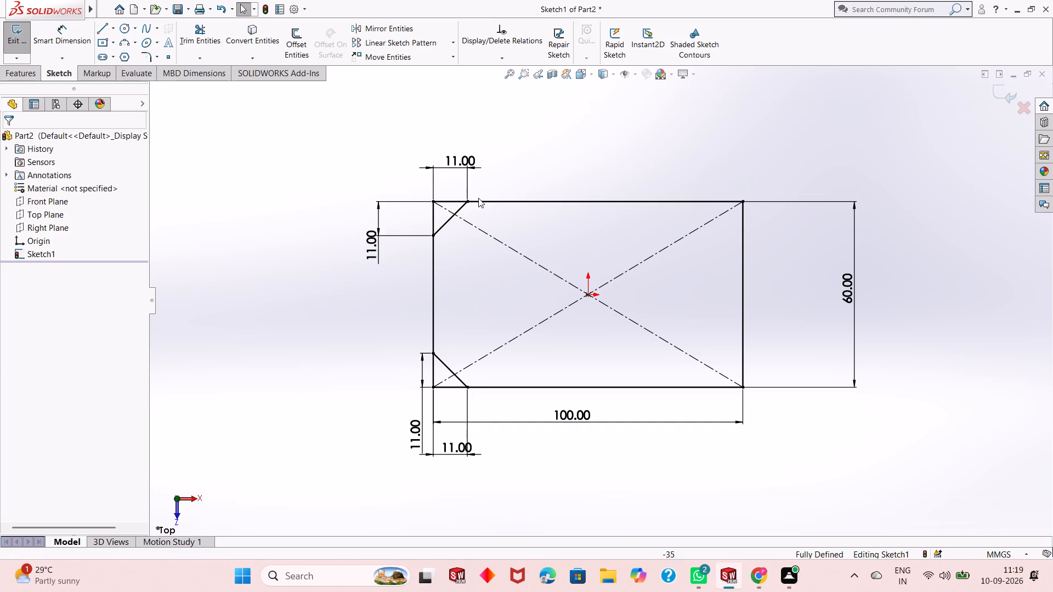
Examine the upper-left corner cut up close and the dimensioned rectangle as a whole.
{"action": "scroll", "coordinate": [452, 219], "scroll_direction": "down", "scroll_amount": 3}
{"action": "scroll", "coordinate": [518, 218], "scroll_direction": "down", "scroll_amount": 2}
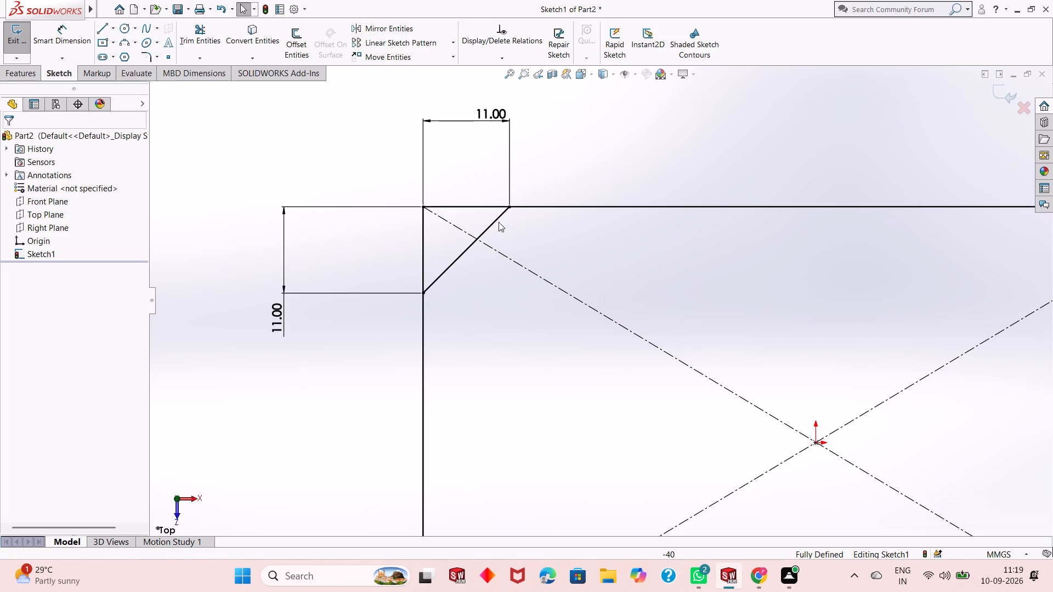
{"action": "scroll", "coordinate": [308, 313], "scroll_direction": "up", "scroll_amount": 1}
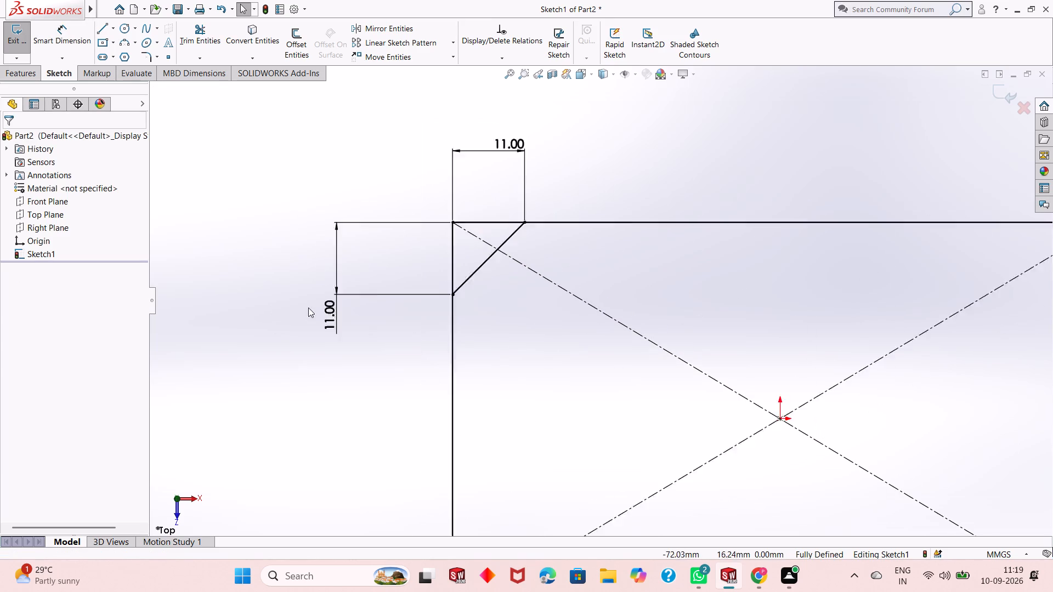
{"action": "scroll", "coordinate": [308, 308], "scroll_direction": "up", "scroll_amount": 3}
{"action": "scroll", "coordinate": [549, 341], "scroll_direction": "up", "scroll_amount": 2}
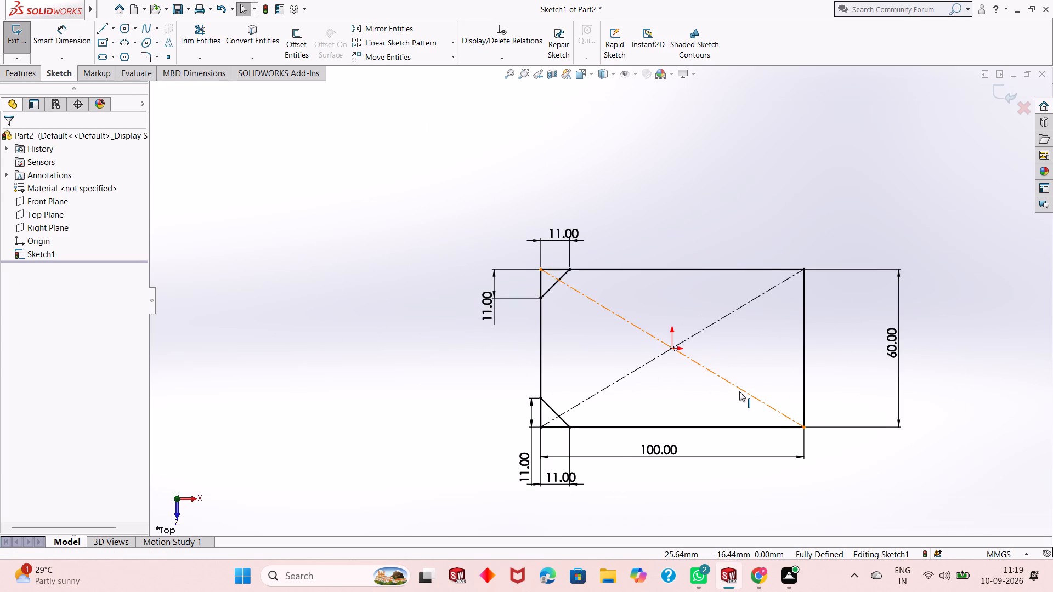
{"action": "scroll", "coordinate": [739, 391], "scroll_direction": "down", "scroll_amount": 1}
{"action": "scroll", "coordinate": [474, 333], "scroll_direction": "up", "scroll_amount": 2}
{"action": "scroll", "coordinate": [643, 340], "scroll_direction": "down", "scroll_amount": 2}
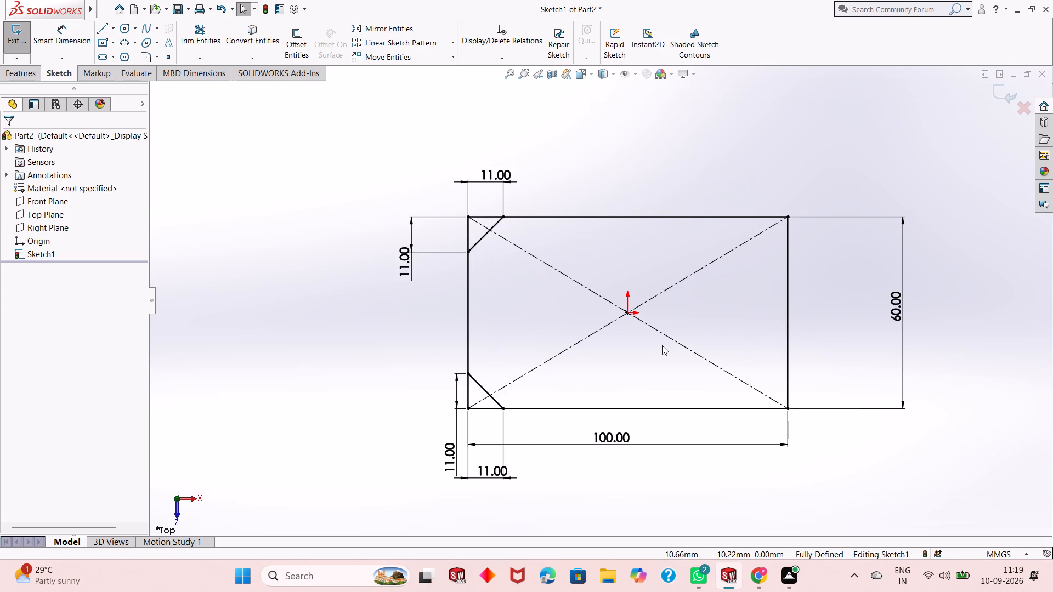
{"action": "scroll", "coordinate": [440, 305], "scroll_direction": "up", "scroll_amount": 1}
{"action": "scroll", "coordinate": [659, 355], "scroll_direction": "down", "scroll_amount": 1}
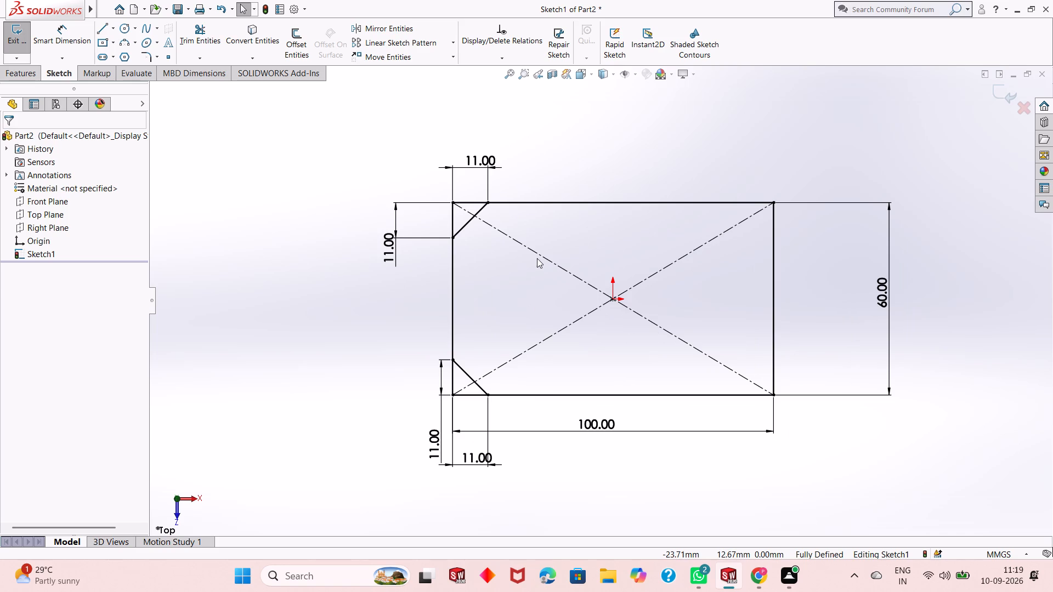
Draw a diagonal line about 16.5 mm long across the rectangle's upper-right corner, from its top edge to its right edge.
{"action": "left_click", "coordinate": [98, 31]}
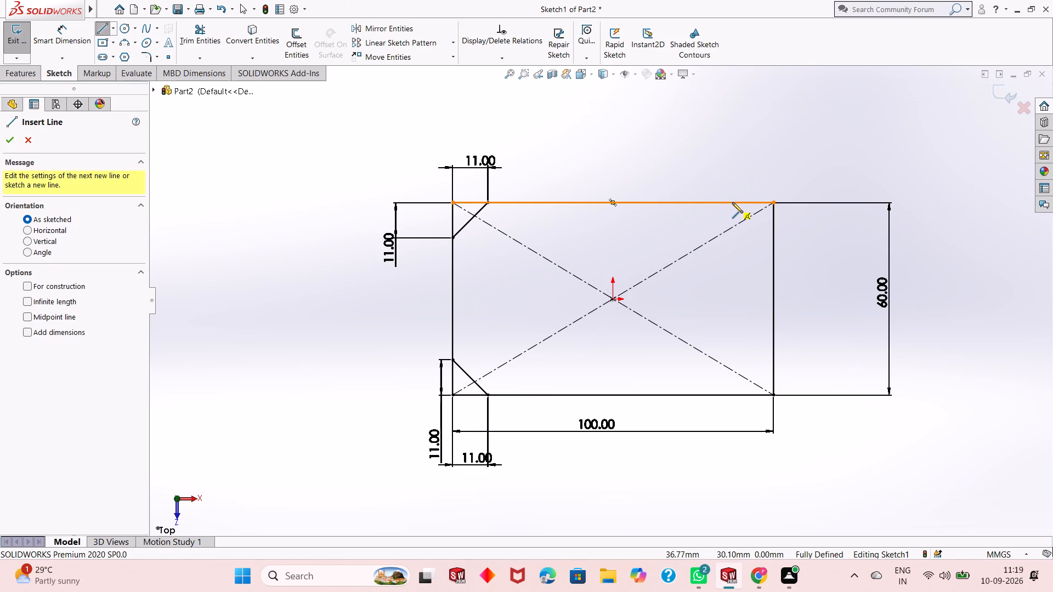
{"action": "left_click", "coordinate": [739, 202]}
{"action": "left_click", "coordinate": [775, 243]}
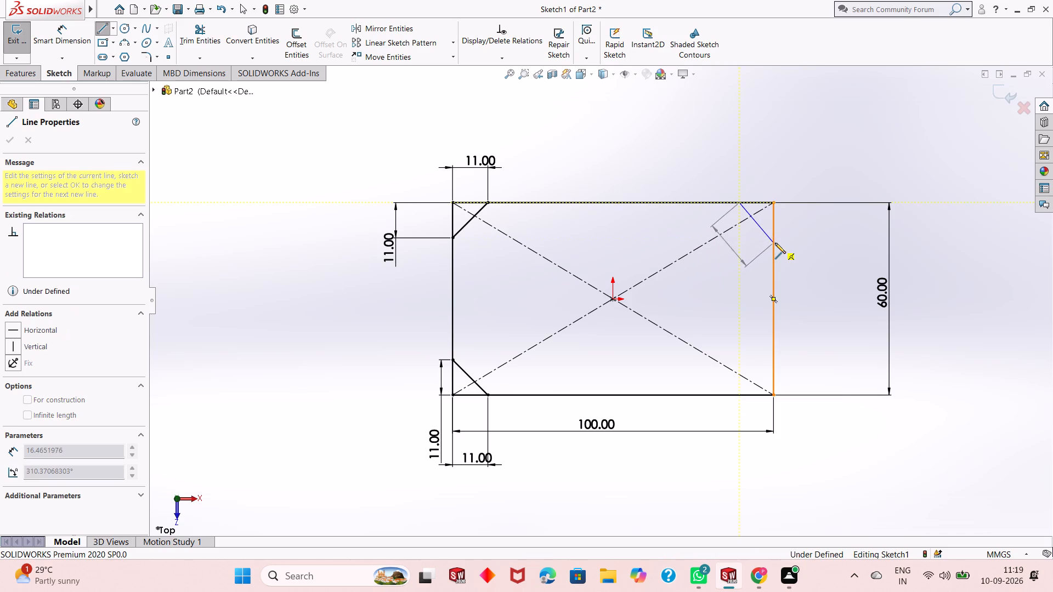
{"action": "key", "text": "Escape"}
{"action": "key", "text": "Escape"}
{"action": "key", "text": "Escape"}
{"action": "key", "text": "Escape"}
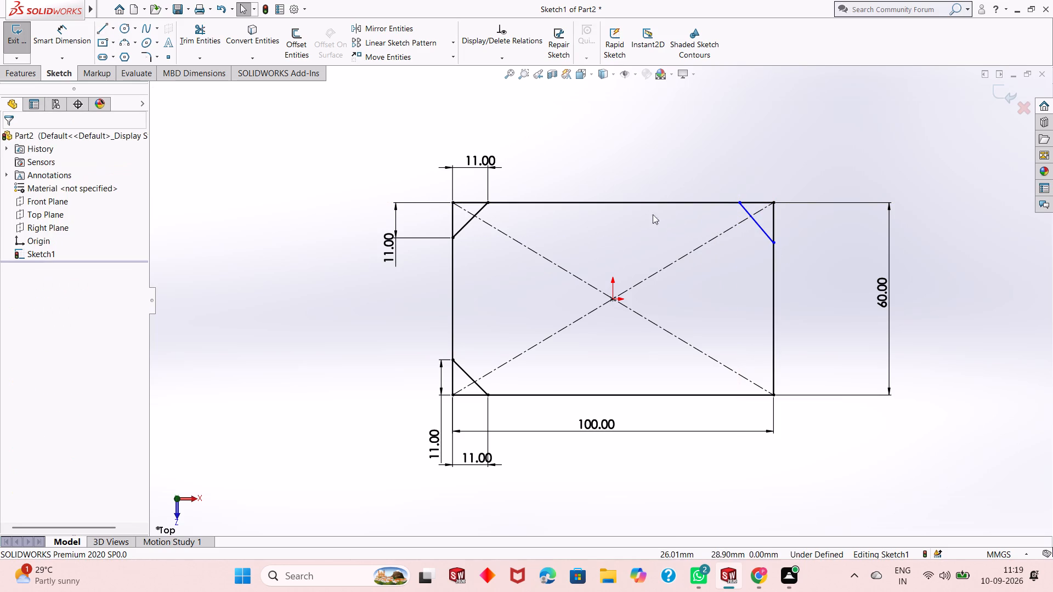
Dimension the horizontal distance from the rectangle's upper-right corner to the diagonal's upper end as 11 mm.
{"action": "left_click", "coordinate": [73, 36]}
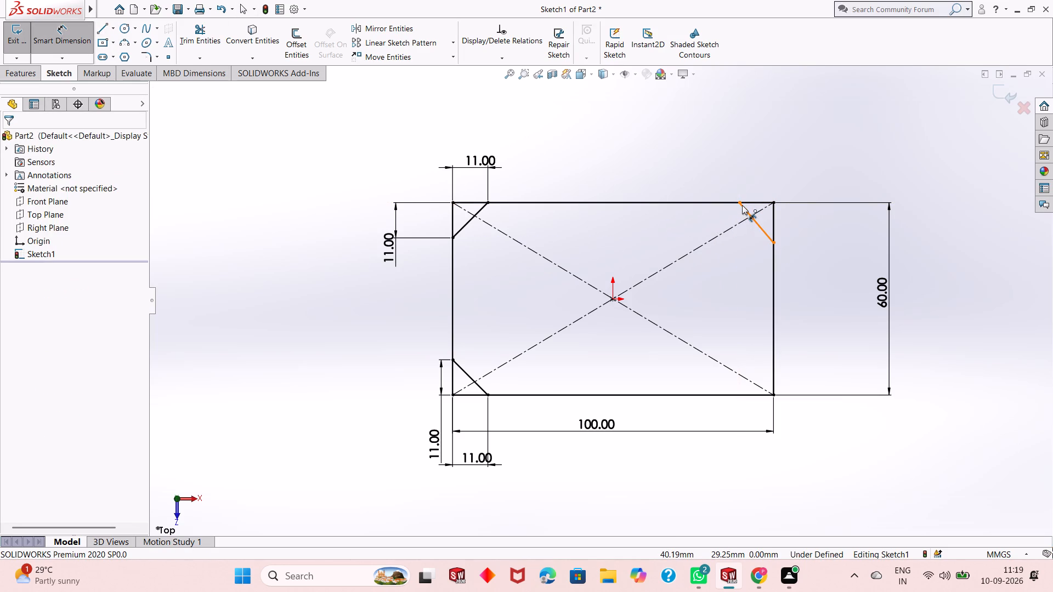
{"action": "left_click", "coordinate": [740, 203]}
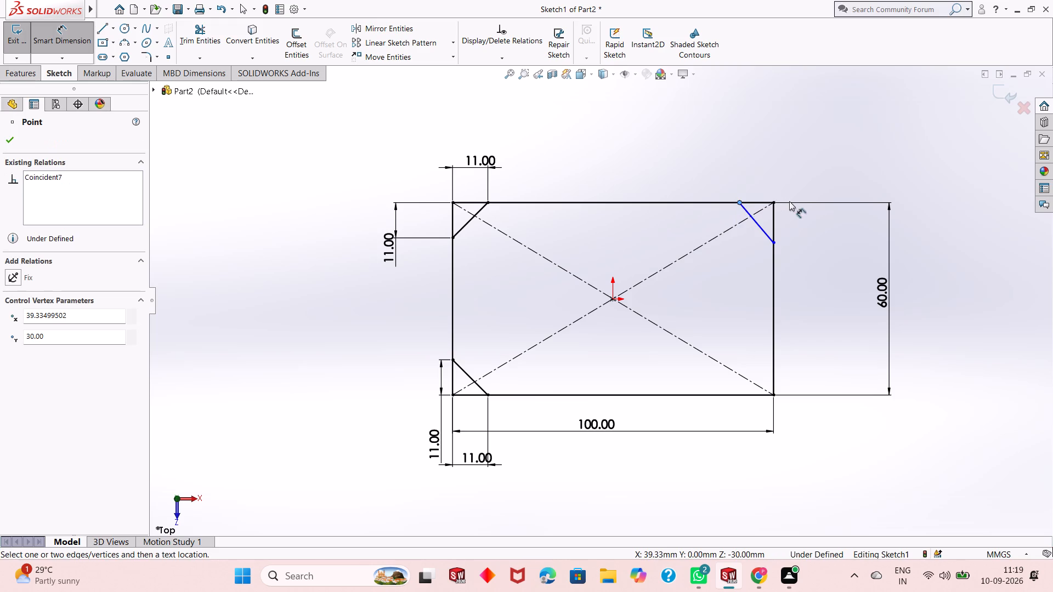
{"action": "left_click", "coordinate": [774, 203]}
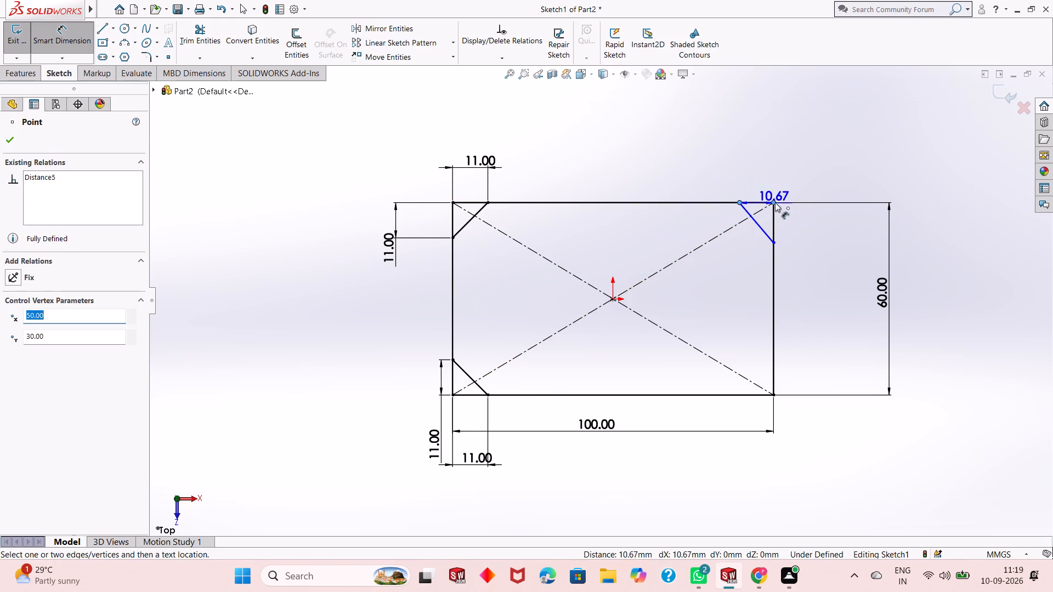
{"action": "left_click", "coordinate": [767, 177]}
{"action": "type", "text": "11"}
{"action": "key", "text": "Return"}
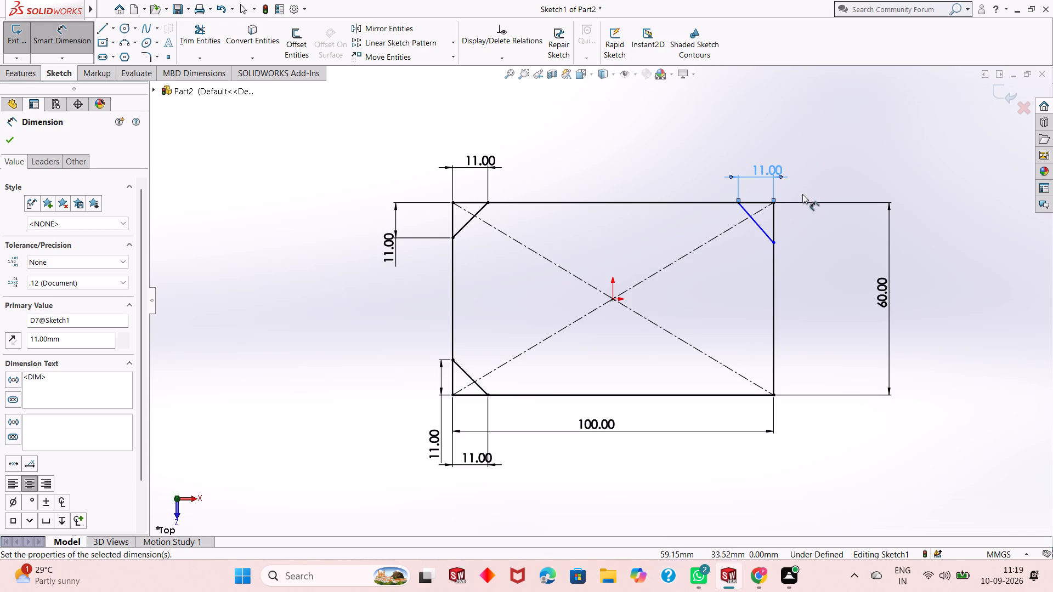
Dimension the vertical distance from the rectangle's upper-right corner to the diagonal's lower end as 11 mm.
{"action": "left_click", "coordinate": [773, 242]}
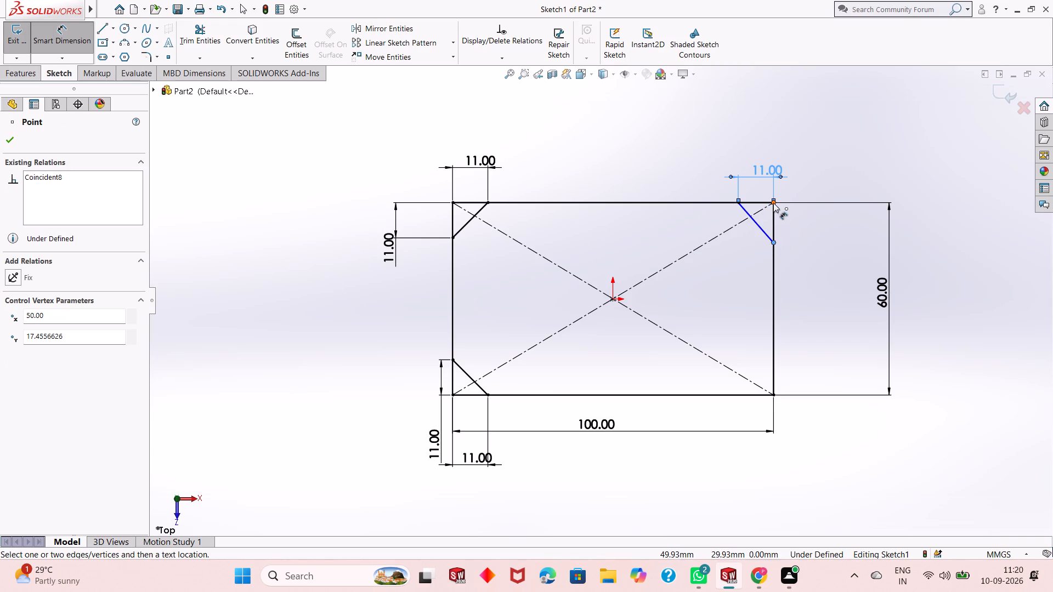
{"action": "left_click", "coordinate": [773, 203]}
{"action": "left_click", "coordinate": [816, 198]}
{"action": "type", "text": "11"}
{"action": "key", "text": "Return"}
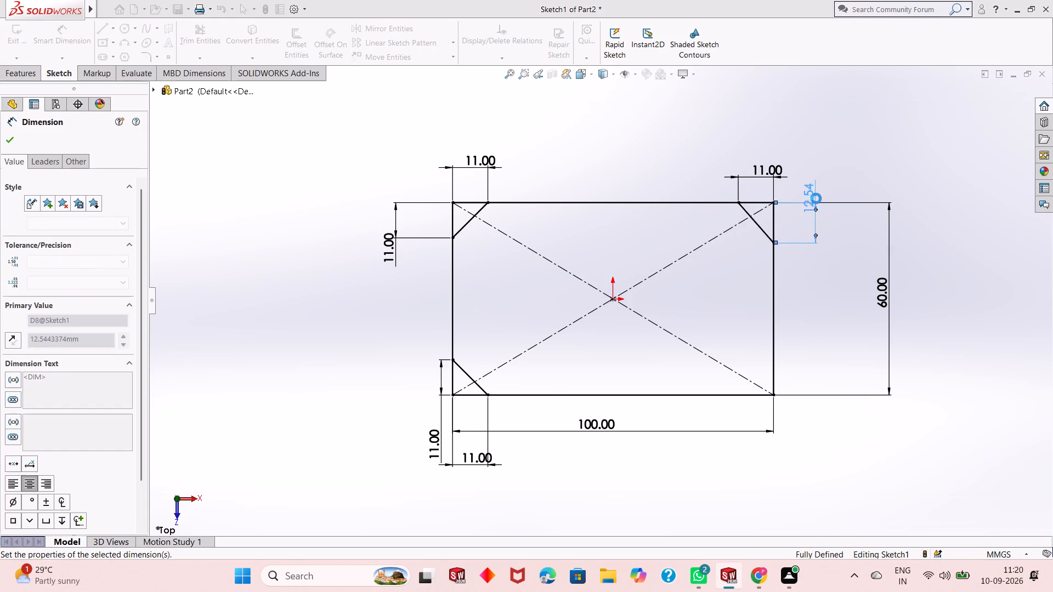
{"action": "right_click", "coordinate": [847, 267]}
{"action": "left_click", "coordinate": [884, 308]}
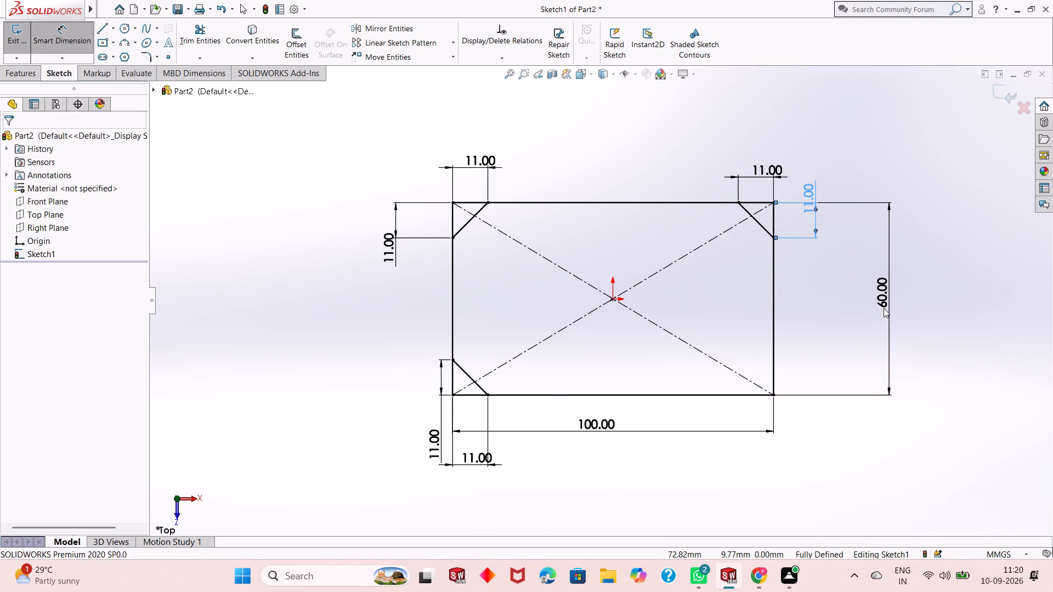
Draw a diagonal line across the rectangle's lower-right corner, from its bottom edge to its right edge.
{"action": "left_click", "coordinate": [104, 33]}
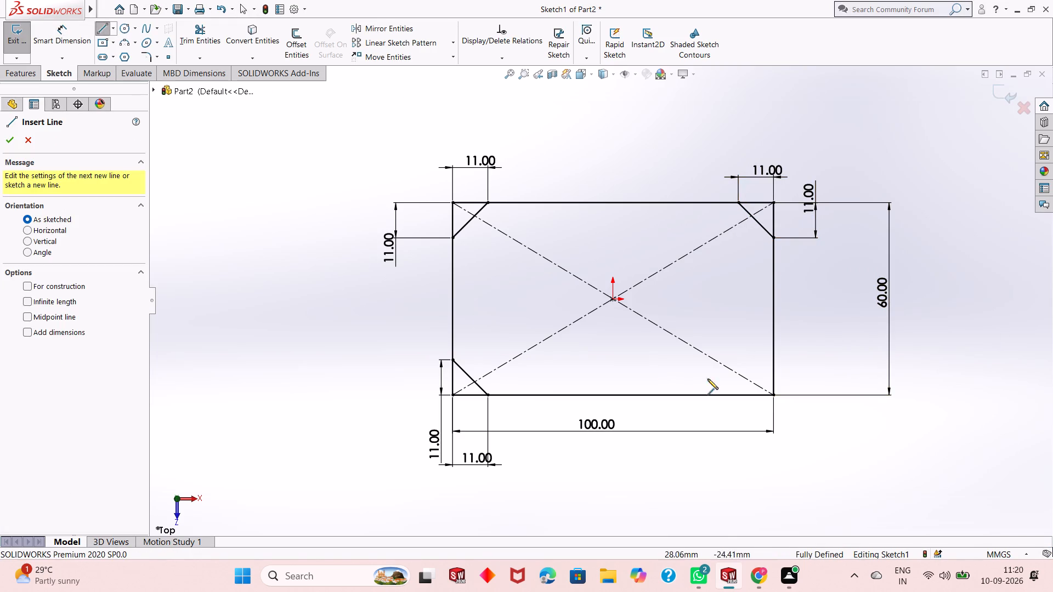
{"action": "left_click", "coordinate": [734, 396]}
{"action": "left_click", "coordinate": [772, 359]}
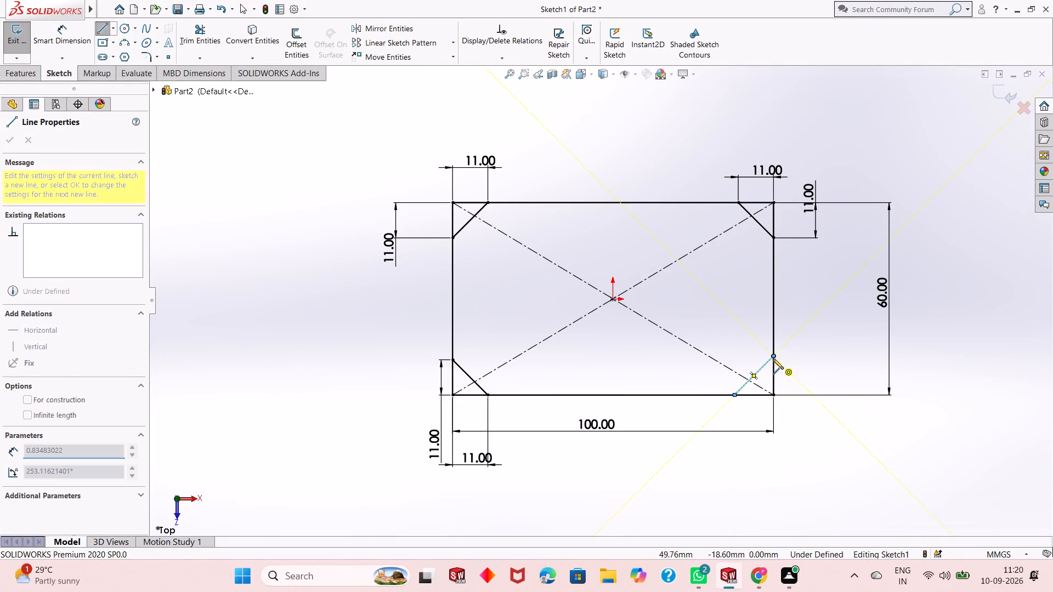
{"action": "key", "text": "Escape"}
{"action": "key", "text": "Escape"}
{"action": "key", "text": "Escape"}
{"action": "key", "text": "Escape"}
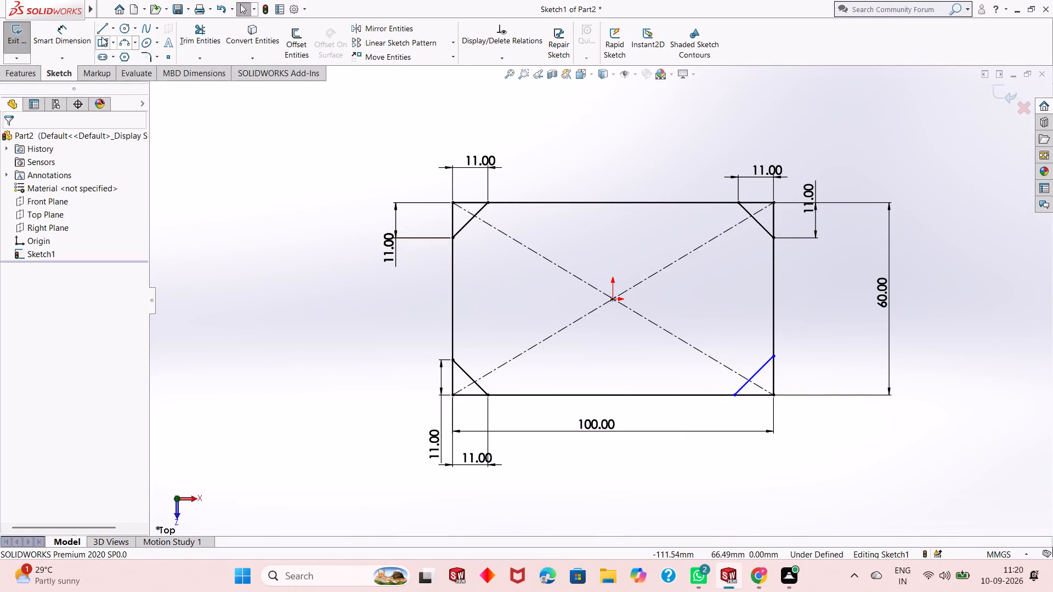
Dimension the horizontal distance from the rectangle's lower-right corner to the diagonal's lower end as 11 mm.
{"action": "left_click", "coordinate": [88, 40]}
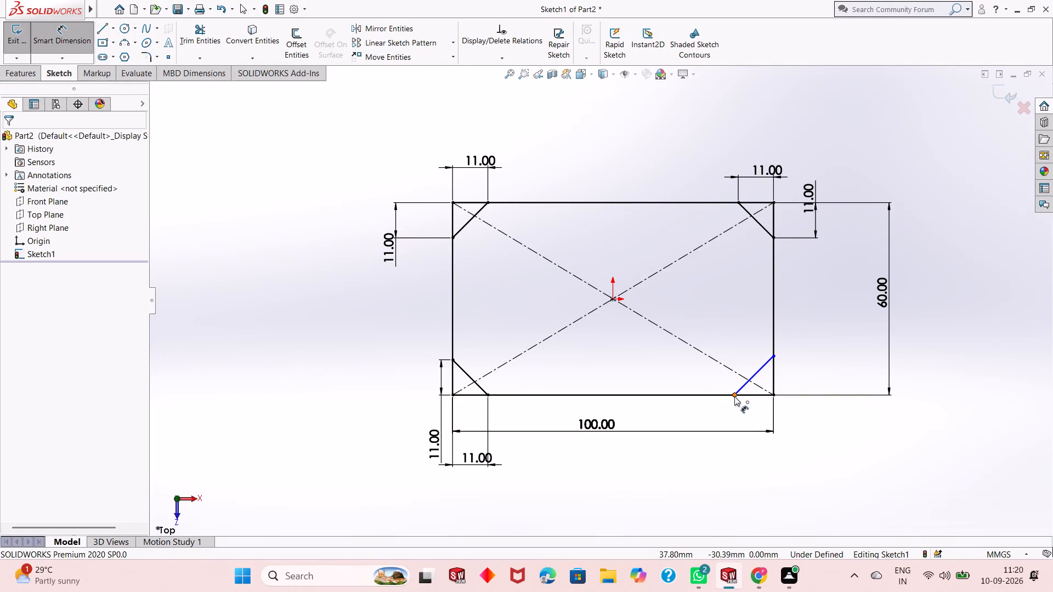
{"action": "left_click", "coordinate": [734, 396]}
{"action": "left_click", "coordinate": [773, 396]}
{"action": "left_click", "coordinate": [765, 457]}
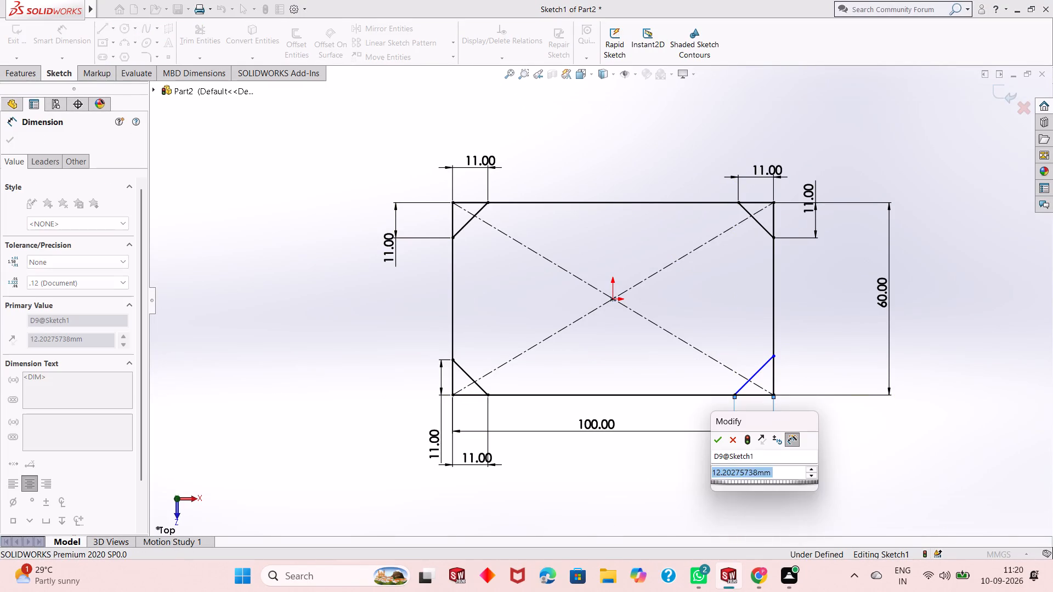
{"action": "type", "text": "11"}
{"action": "key", "text": "Return"}
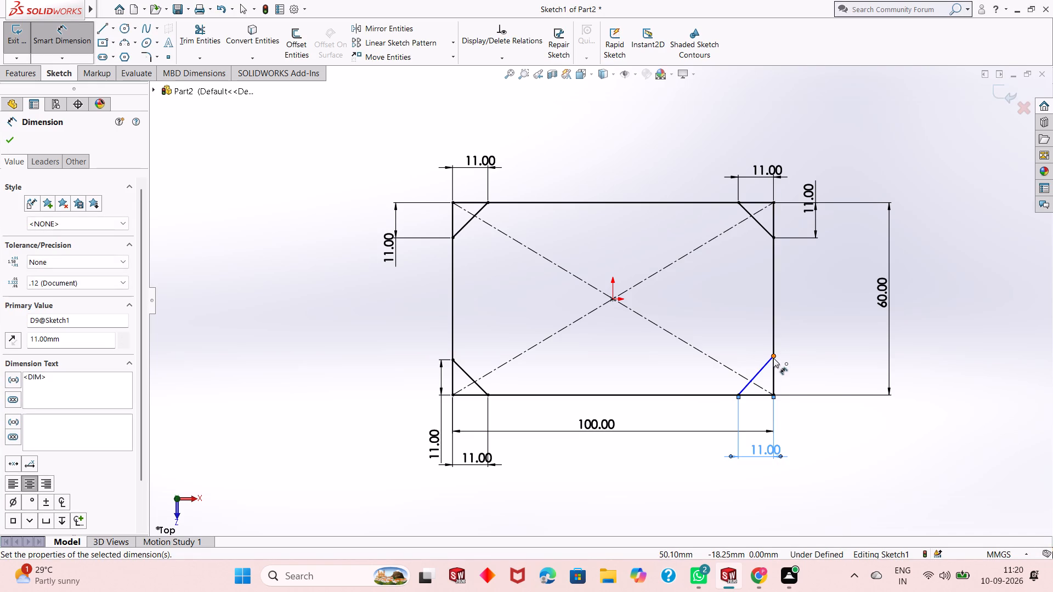
Dimension the vertical distance from the rectangle's lower-right corner to the diagonal's upper end as 11 mm.
{"action": "left_click", "coordinate": [773, 358]}
{"action": "left_click", "coordinate": [775, 394]}
{"action": "left_click", "coordinate": [832, 395]}
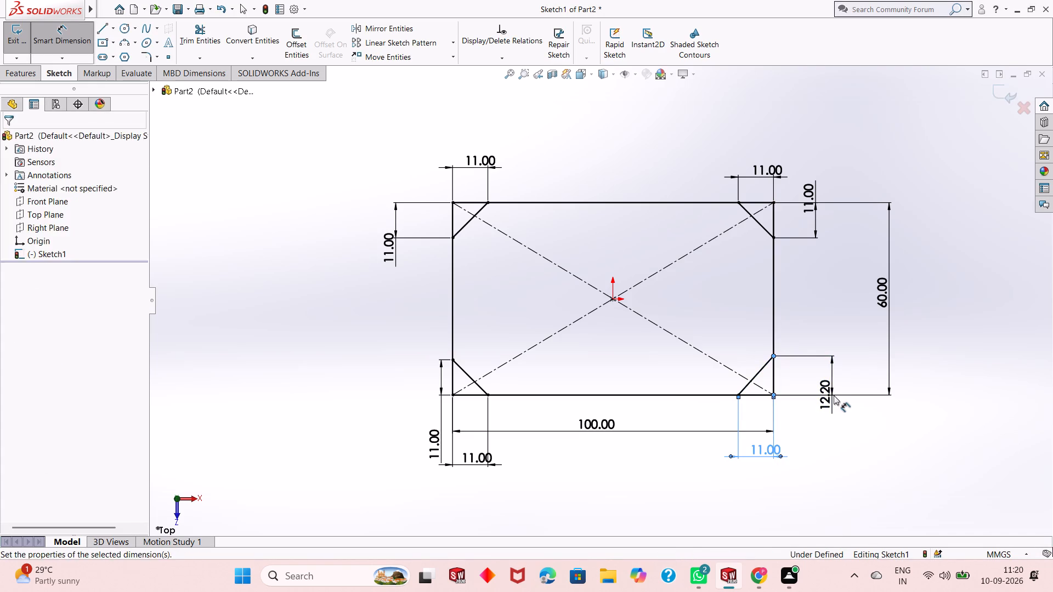
{"action": "type", "text": "11"}
{"action": "key", "text": "Return"}
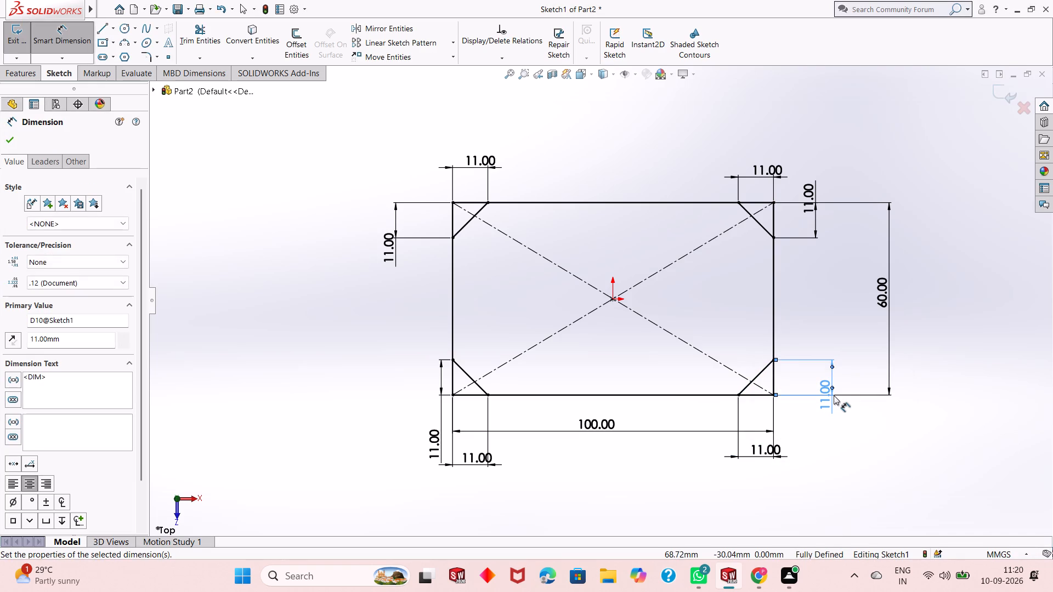
{"action": "right_click", "coordinate": [812, 465]}
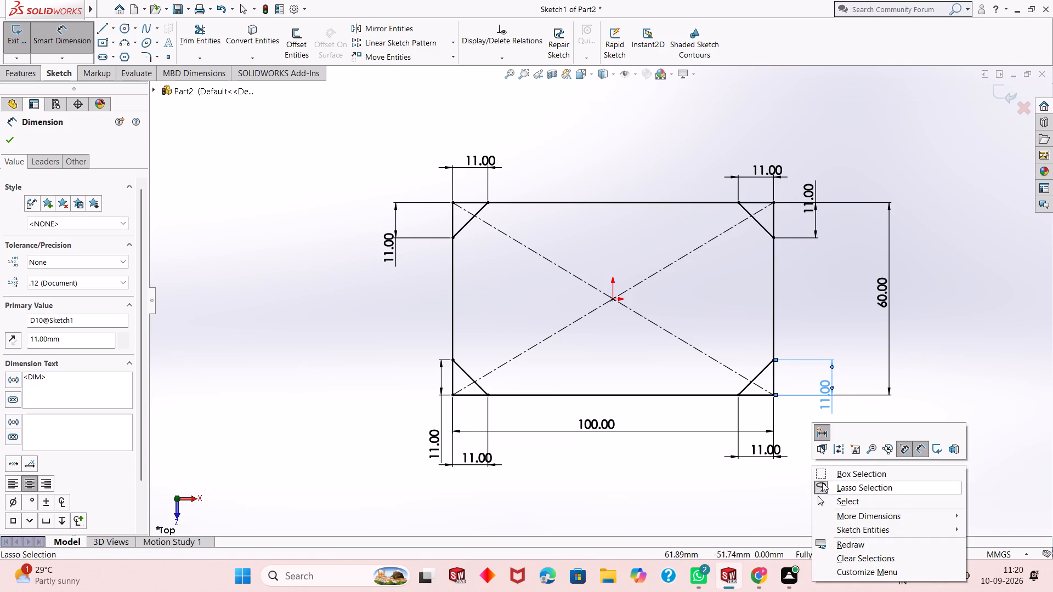
{"action": "left_click", "coordinate": [835, 505]}
Offset the whole rectangle chain 1 mm inward, with the direction reversed and dimensions added.
{"action": "scroll", "coordinate": [767, 369], "scroll_direction": "up", "scroll_amount": 1}
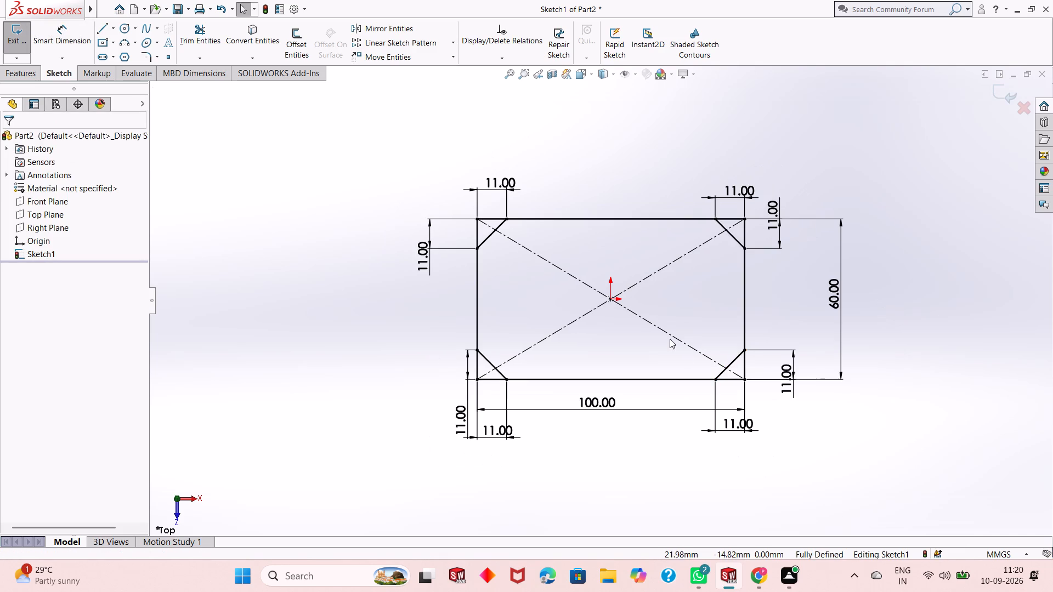
{"action": "scroll", "coordinate": [670, 339], "scroll_direction": "down", "scroll_amount": 1}
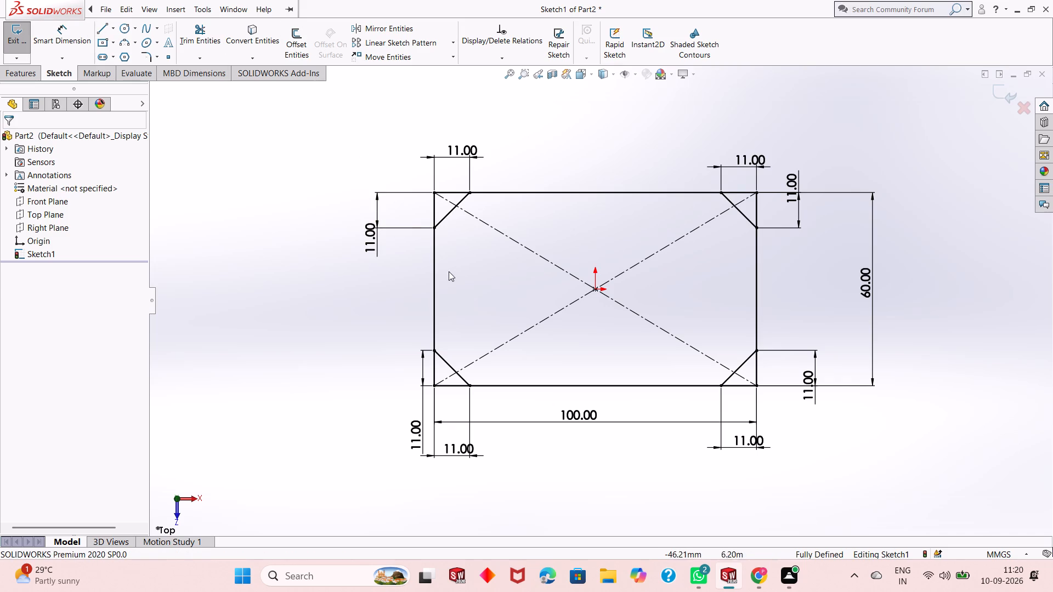
{"action": "left_click", "coordinate": [436, 283]}
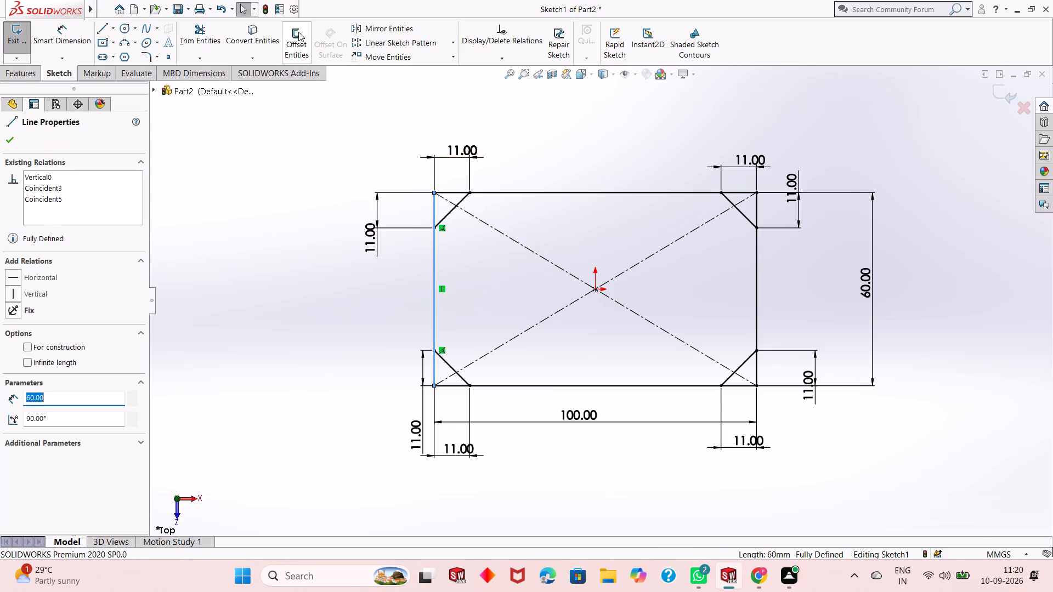
{"action": "left_click", "coordinate": [305, 42]}
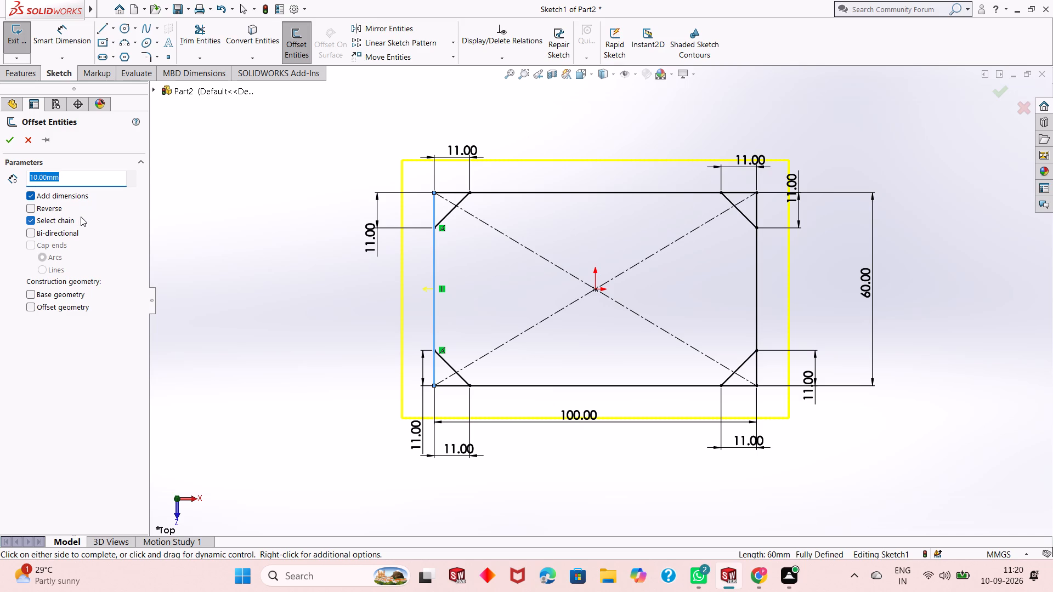
{"action": "left_click", "coordinate": [44, 206]}
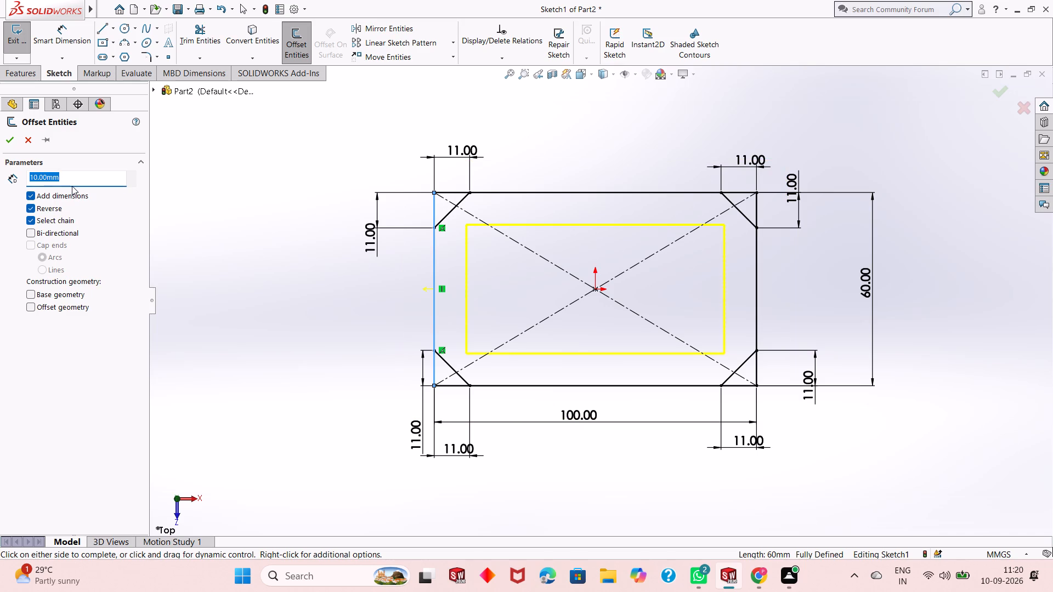
{"action": "key", "text": "1"}
{"action": "key", "text": "Return"}
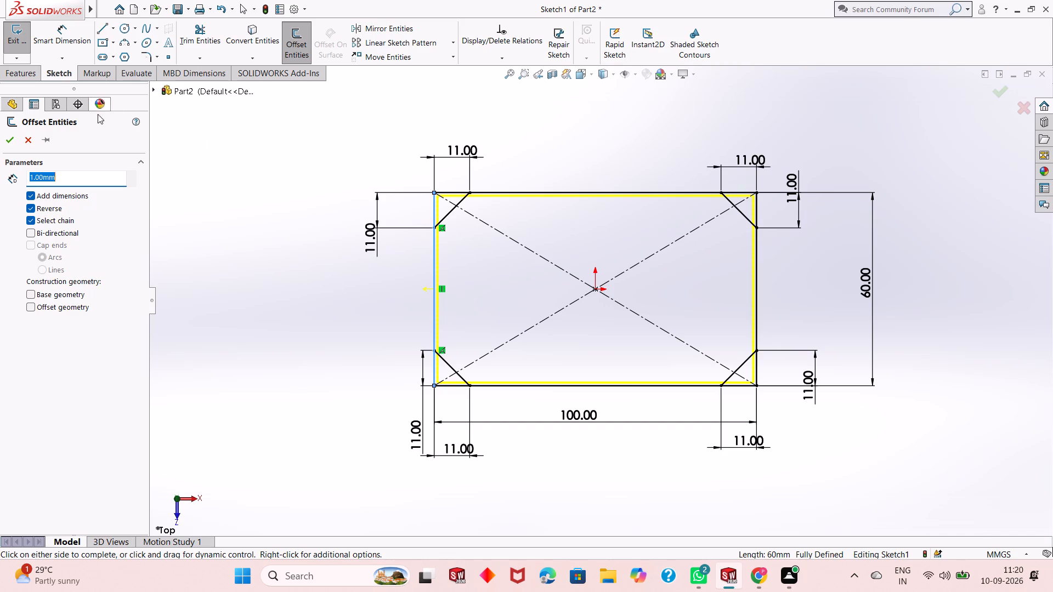
{"action": "left_click", "coordinate": [2, 142]}
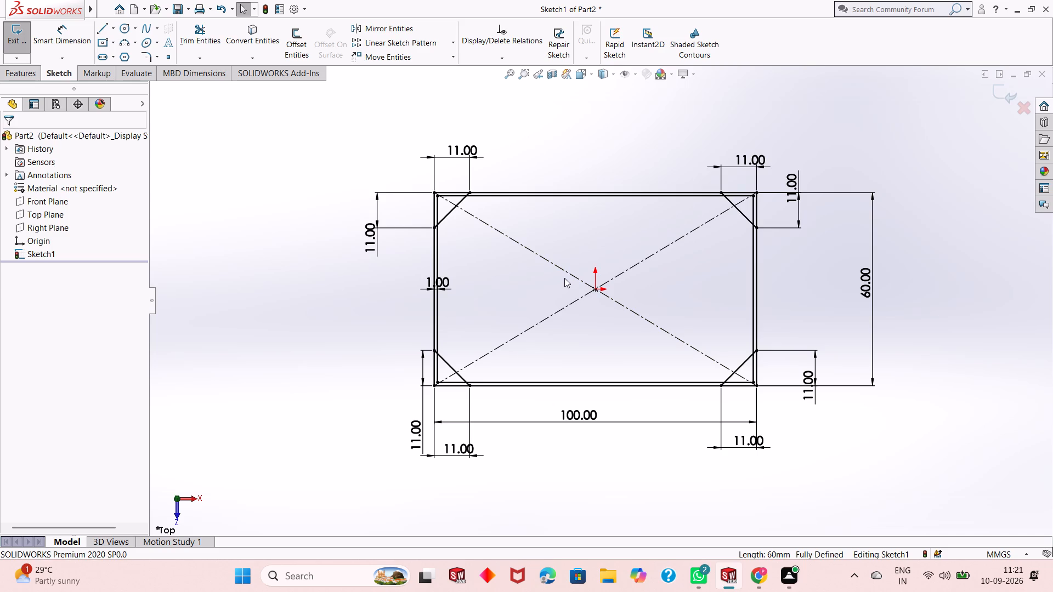
Trim the inner offset rectangle's left line where it extends past the upper-left diagonal.
{"action": "scroll", "coordinate": [652, 309], "scroll_direction": "up", "scroll_amount": 1}
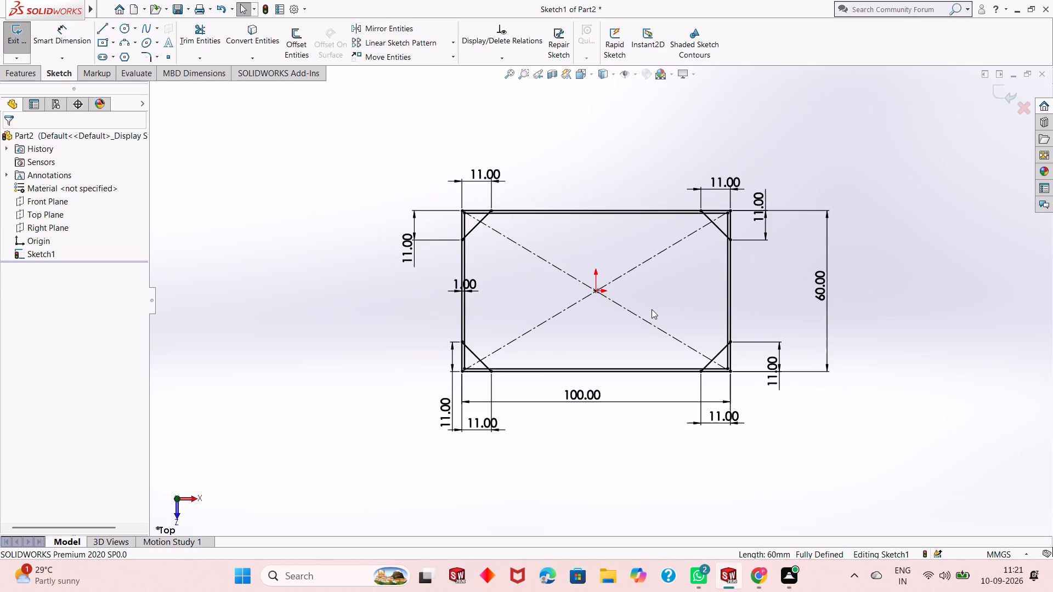
{"action": "scroll", "coordinate": [528, 300], "scroll_direction": "up", "scroll_amount": 1}
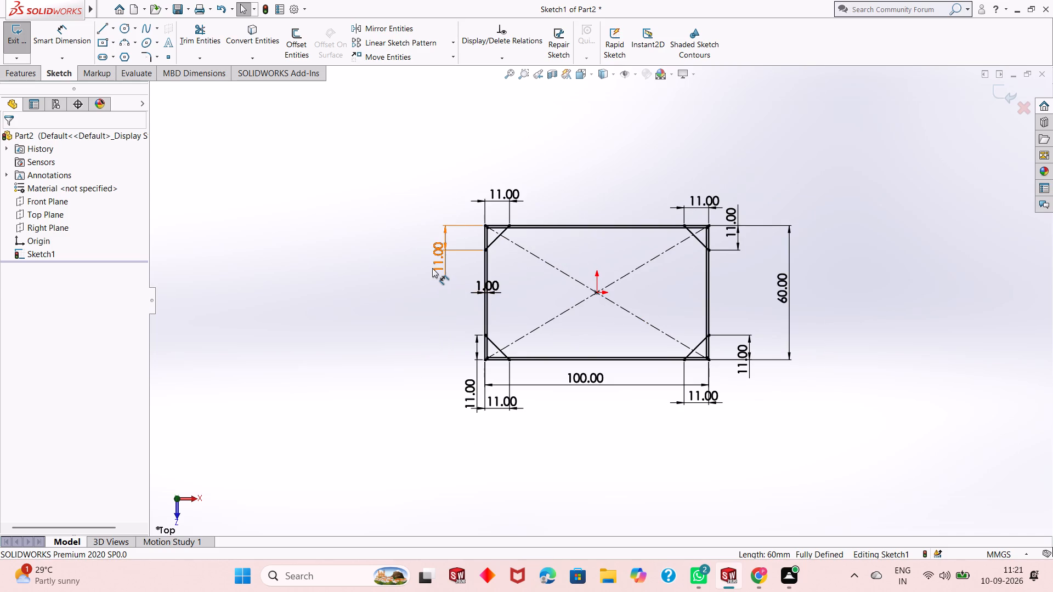
{"action": "scroll", "coordinate": [432, 268], "scroll_direction": "down", "scroll_amount": 1}
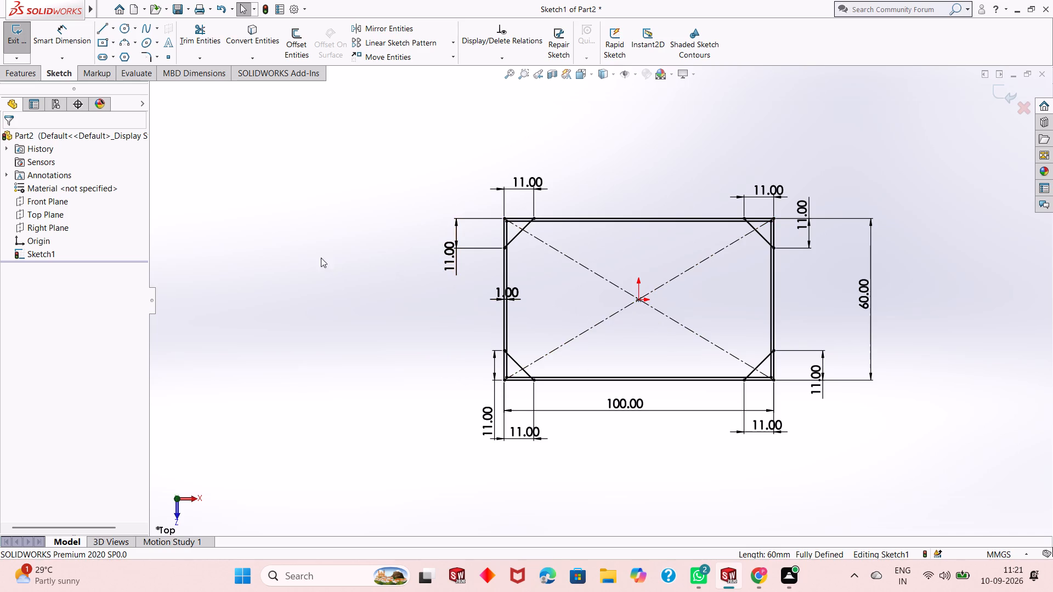
{"action": "scroll", "coordinate": [307, 252], "scroll_direction": "up", "scroll_amount": 1}
{"action": "scroll", "coordinate": [673, 341], "scroll_direction": "down", "scroll_amount": 2}
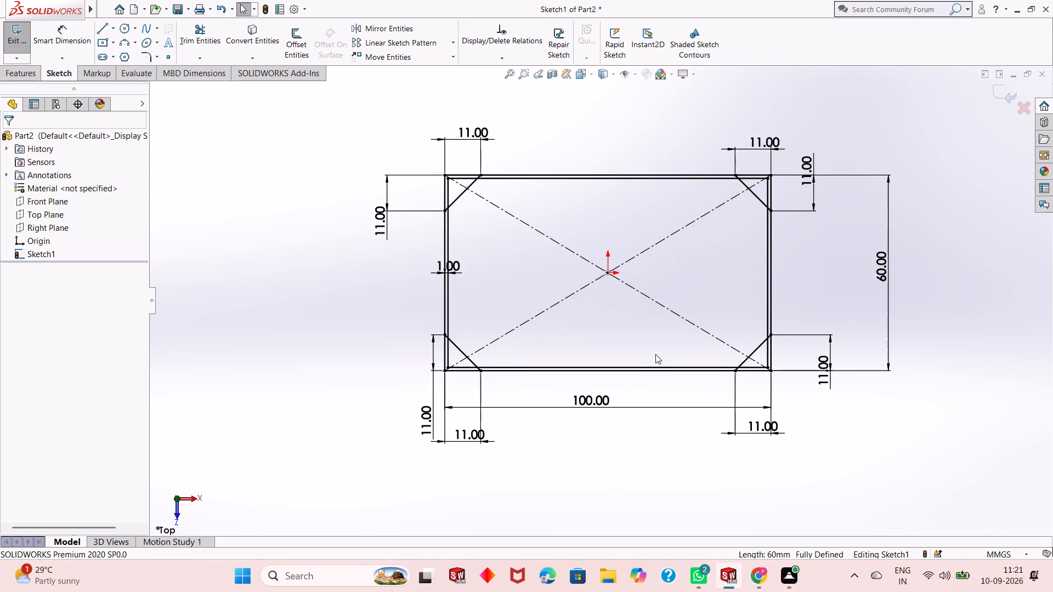
{"action": "scroll", "coordinate": [607, 300], "scroll_direction": "down", "scroll_amount": 4}
{"action": "scroll", "coordinate": [607, 300], "scroll_direction": "up", "scroll_amount": 3}
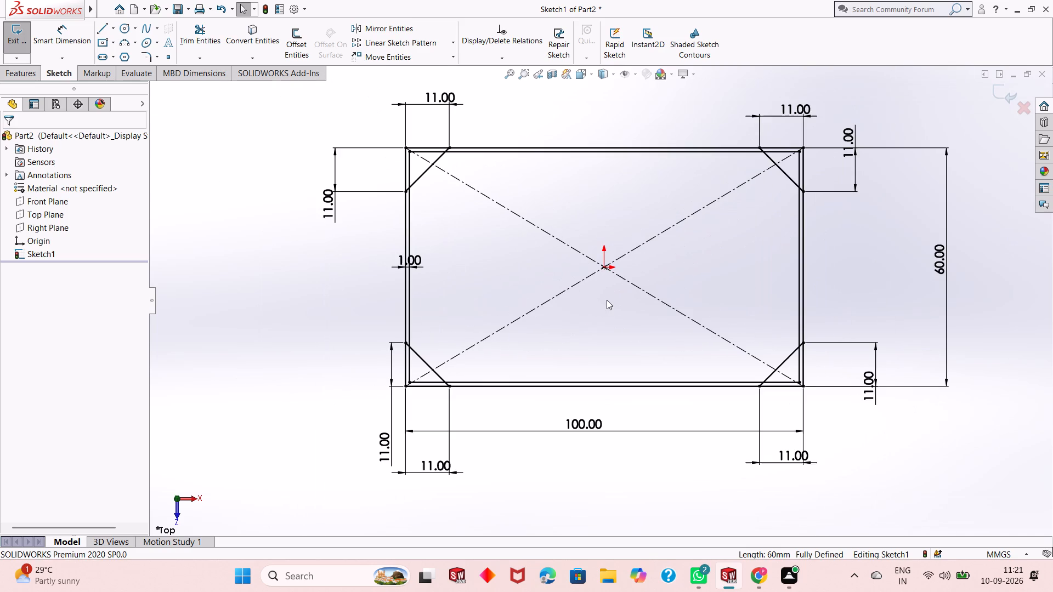
{"action": "left_click", "coordinate": [201, 47]}
{"action": "left_click", "coordinate": [409, 178]}
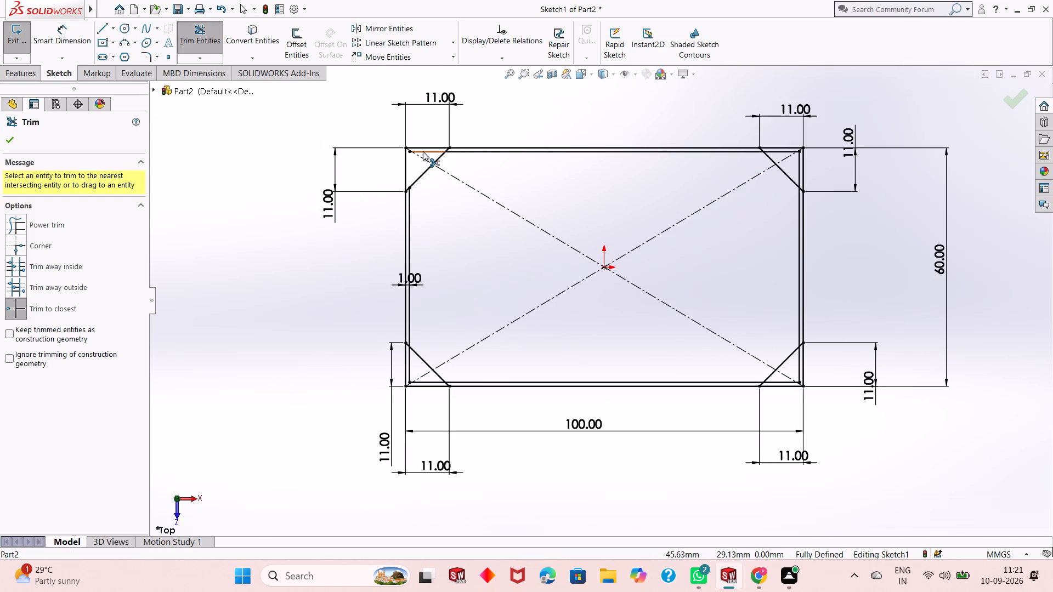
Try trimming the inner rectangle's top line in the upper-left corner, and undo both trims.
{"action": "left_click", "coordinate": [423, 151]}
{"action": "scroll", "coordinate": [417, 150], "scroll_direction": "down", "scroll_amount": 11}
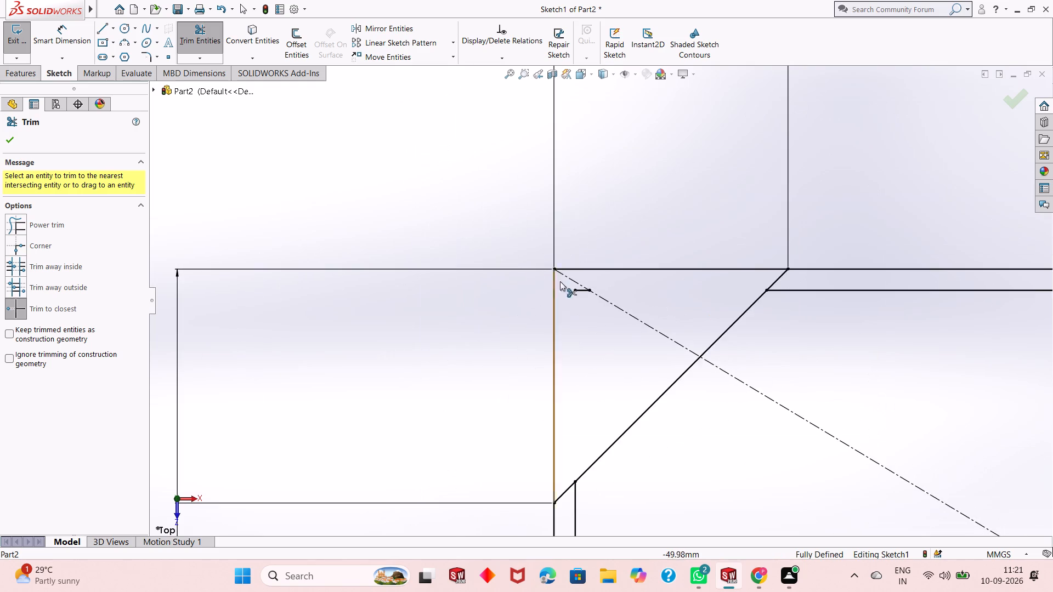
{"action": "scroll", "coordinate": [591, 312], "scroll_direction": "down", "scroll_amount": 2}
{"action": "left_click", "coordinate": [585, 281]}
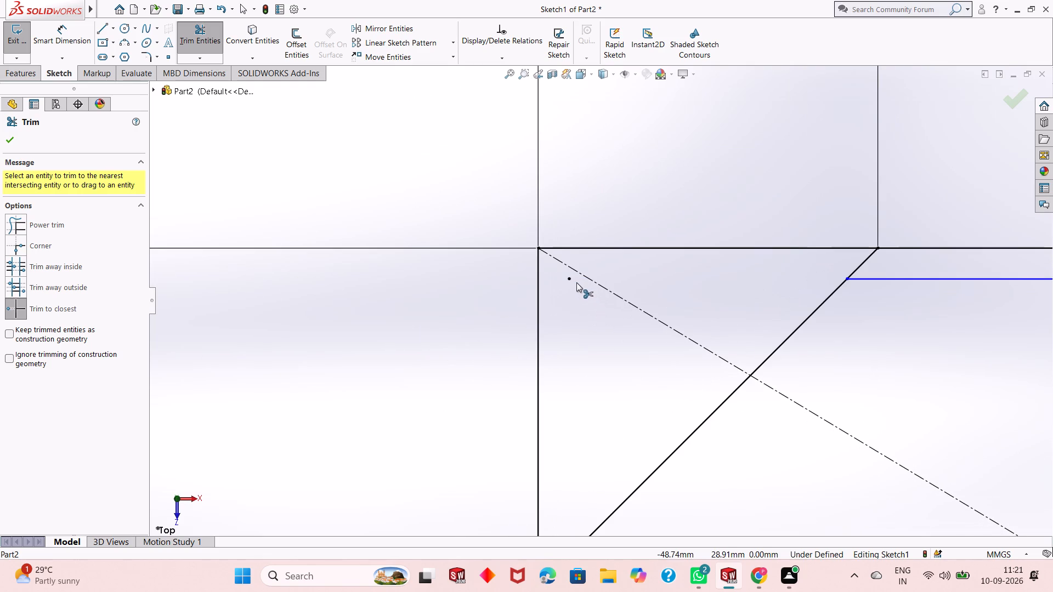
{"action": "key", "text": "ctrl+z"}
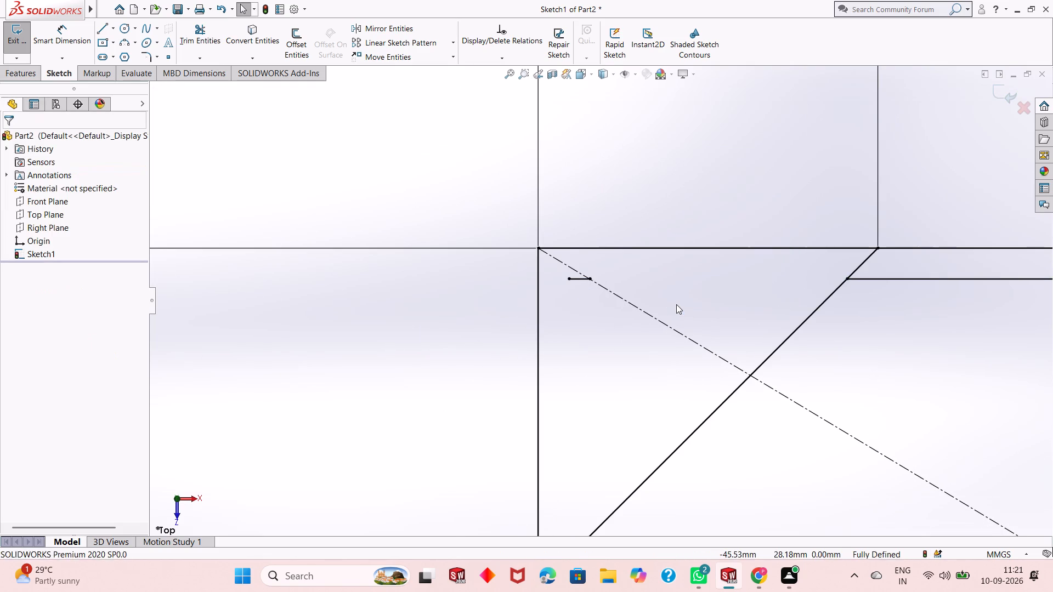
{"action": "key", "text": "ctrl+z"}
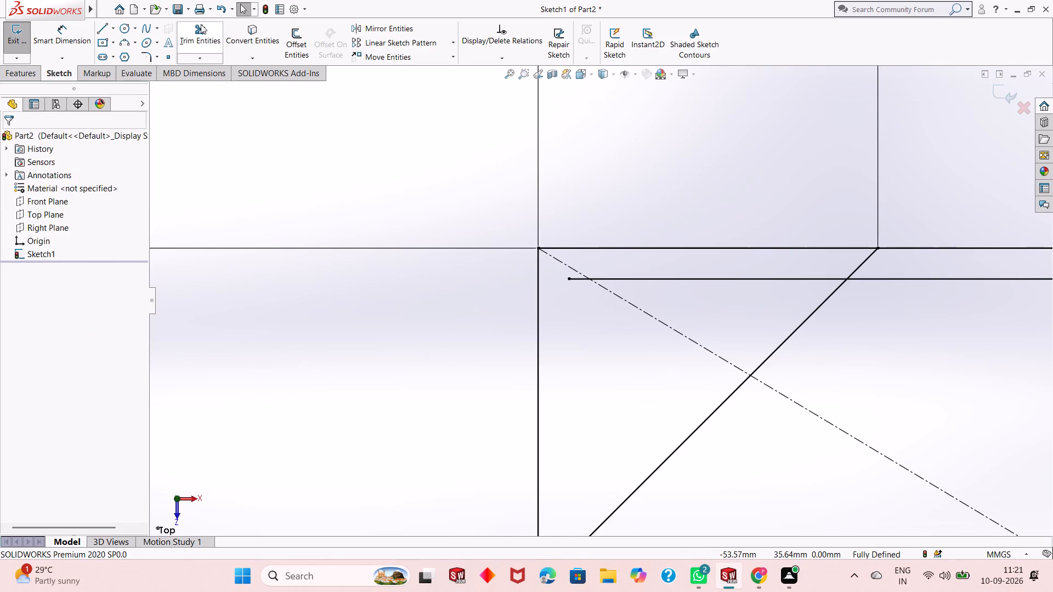
Trim both pieces of the inner rectangle's top line that extend past the upper-left diagonal.
{"action": "left_click", "coordinate": [201, 35]}
{"action": "left_click", "coordinate": [575, 281]}
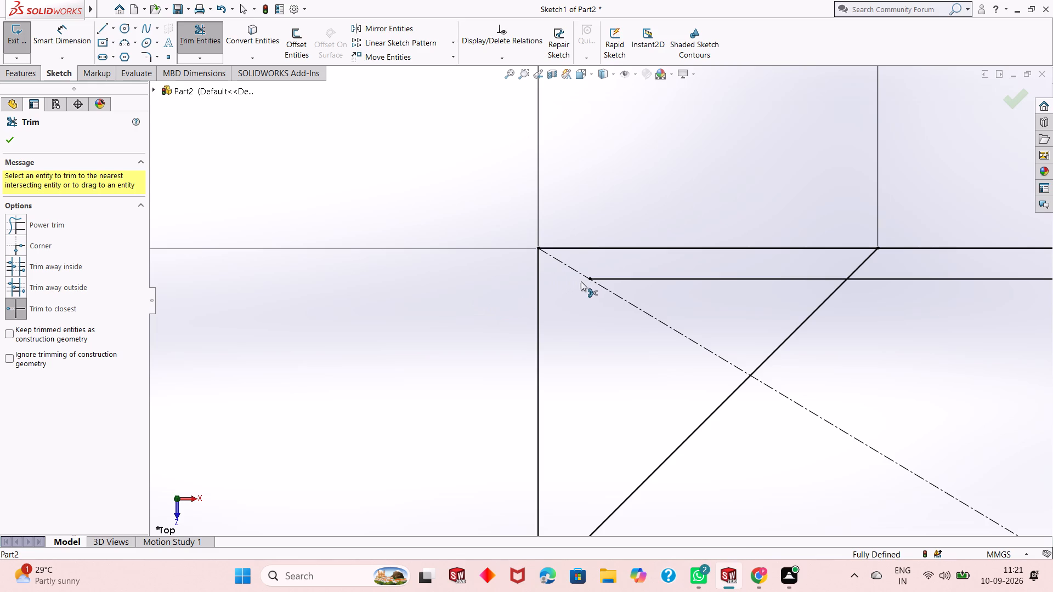
{"action": "left_click", "coordinate": [622, 281]}
Trim the inner rectangle's top and right line ends that extend past the upper-right diagonal.
{"action": "scroll", "coordinate": [397, 289], "scroll_direction": "up", "scroll_amount": 5}
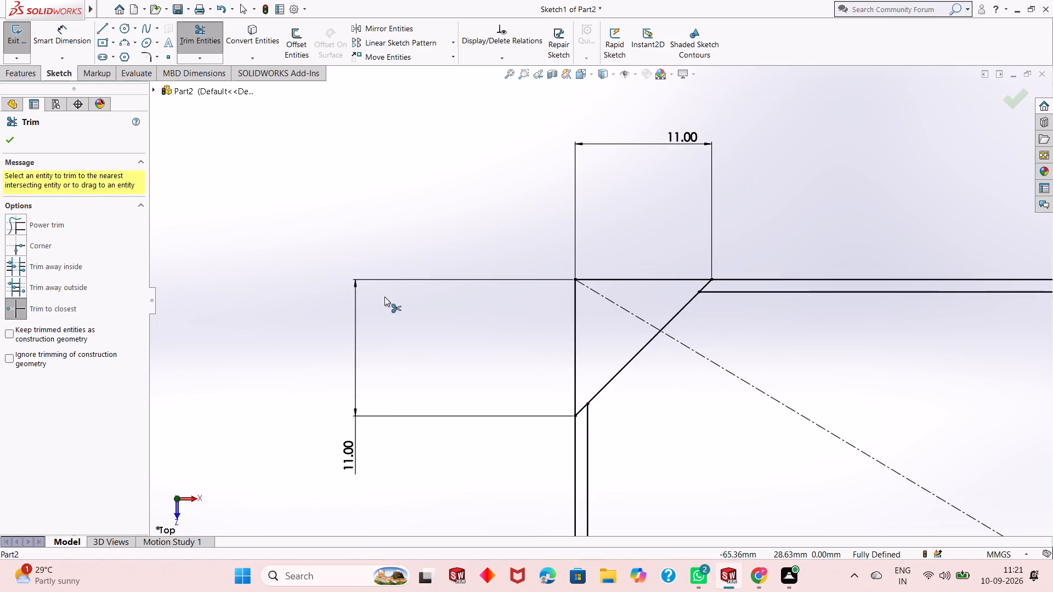
{"action": "scroll", "coordinate": [384, 297], "scroll_direction": "up", "scroll_amount": 8}
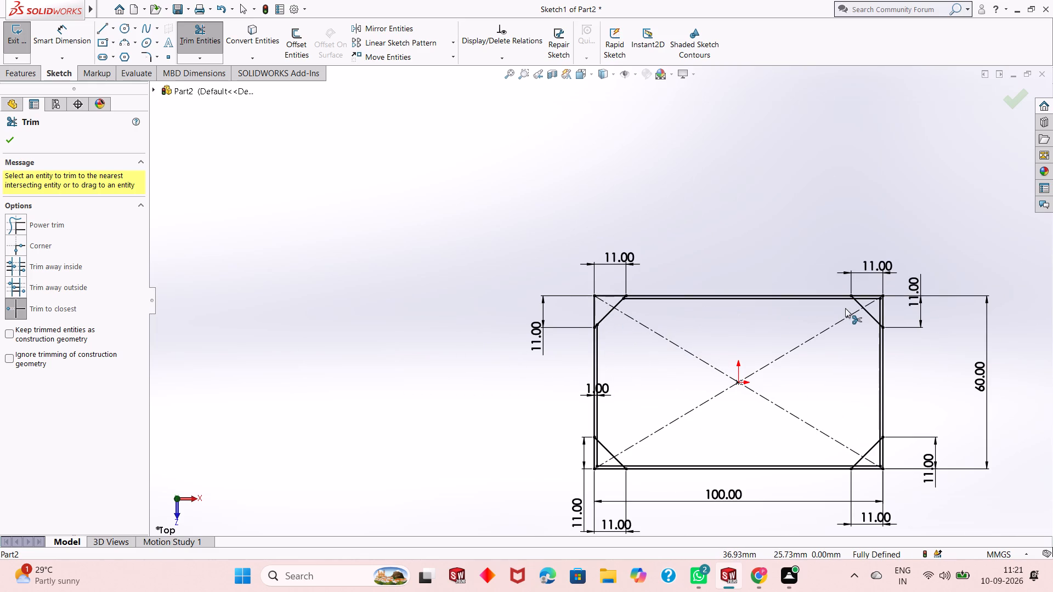
{"action": "scroll", "coordinate": [865, 301], "scroll_direction": "down", "scroll_amount": 3}
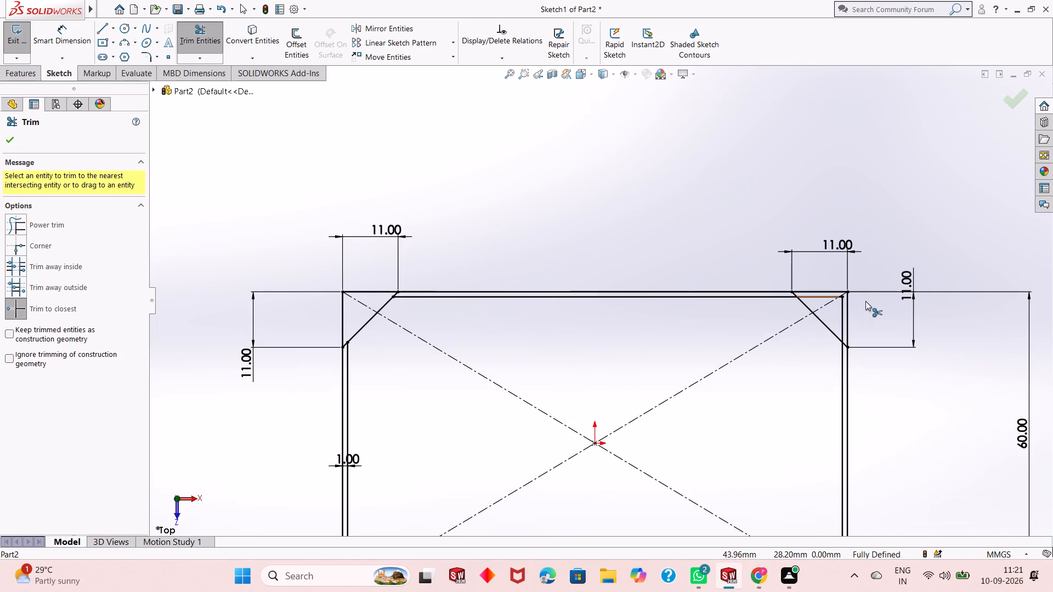
{"action": "scroll", "coordinate": [819, 298], "scroll_direction": "down", "scroll_amount": 5}
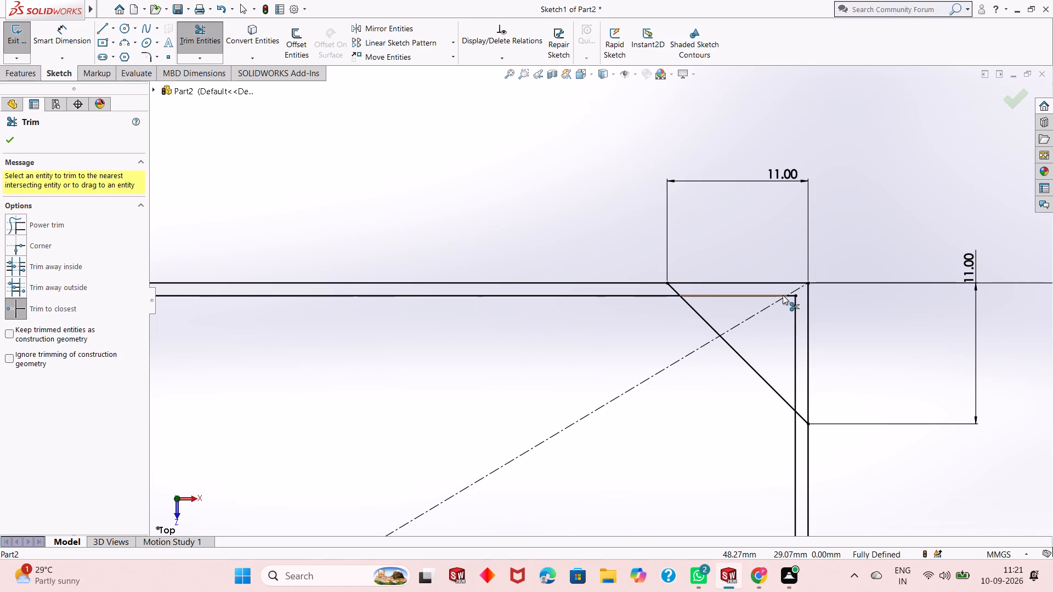
{"action": "left_click", "coordinate": [790, 294]}
{"action": "left_click", "coordinate": [795, 306]}
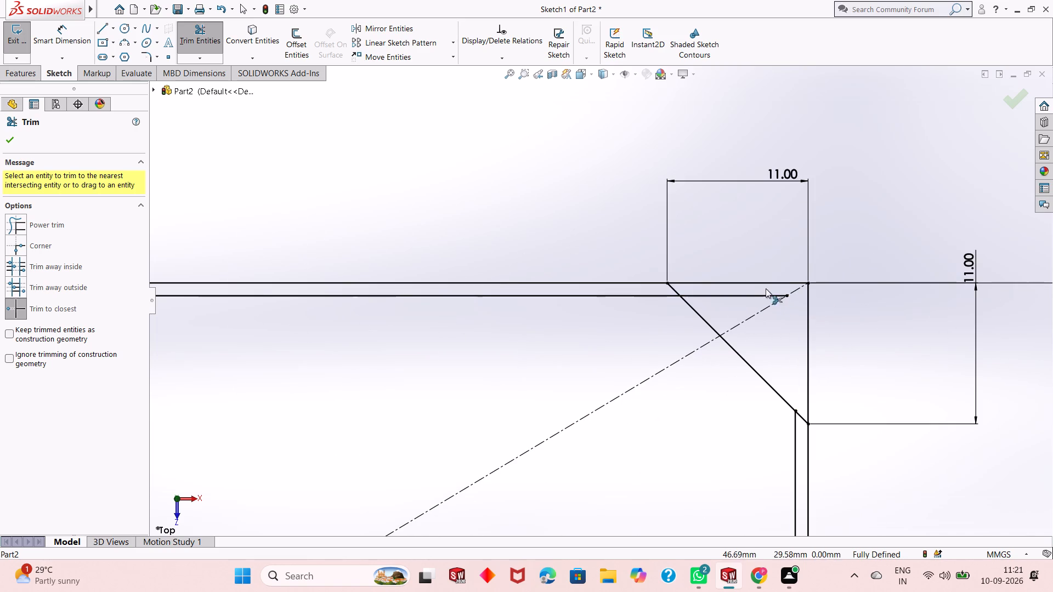
{"action": "left_click", "coordinate": [758, 296]}
Trim the inner rectangle's right and bottom line ends that extend past the lower-right diagonal.
{"action": "scroll", "coordinate": [757, 339], "scroll_direction": "up", "scroll_amount": 4}
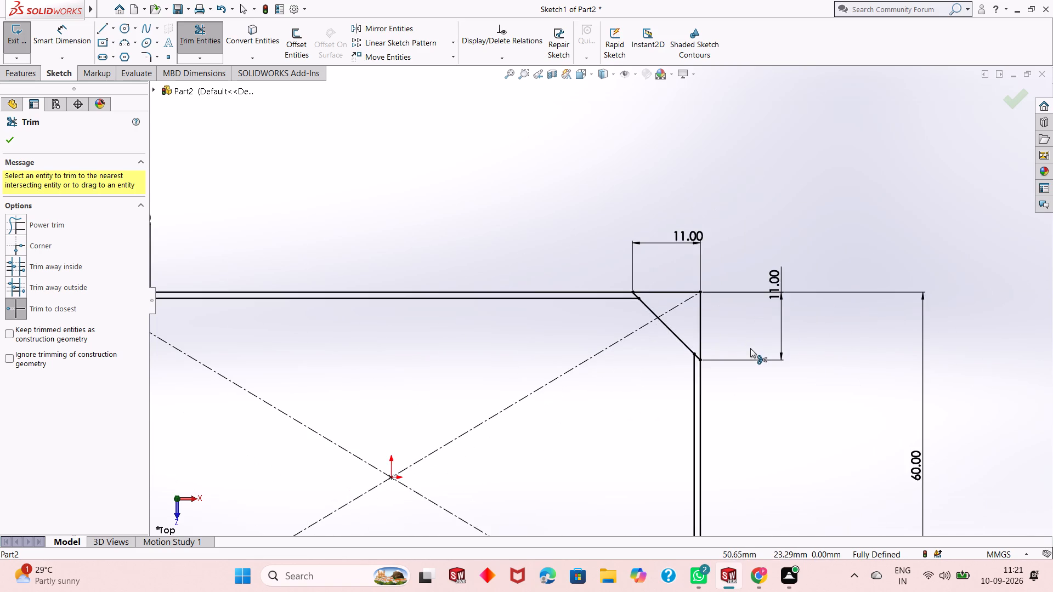
{"action": "scroll", "coordinate": [746, 382], "scroll_direction": "up", "scroll_amount": 5}
{"action": "scroll", "coordinate": [643, 449], "scroll_direction": "down", "scroll_amount": 2}
{"action": "scroll", "coordinate": [598, 435], "scroll_direction": "down", "scroll_amount": 3}
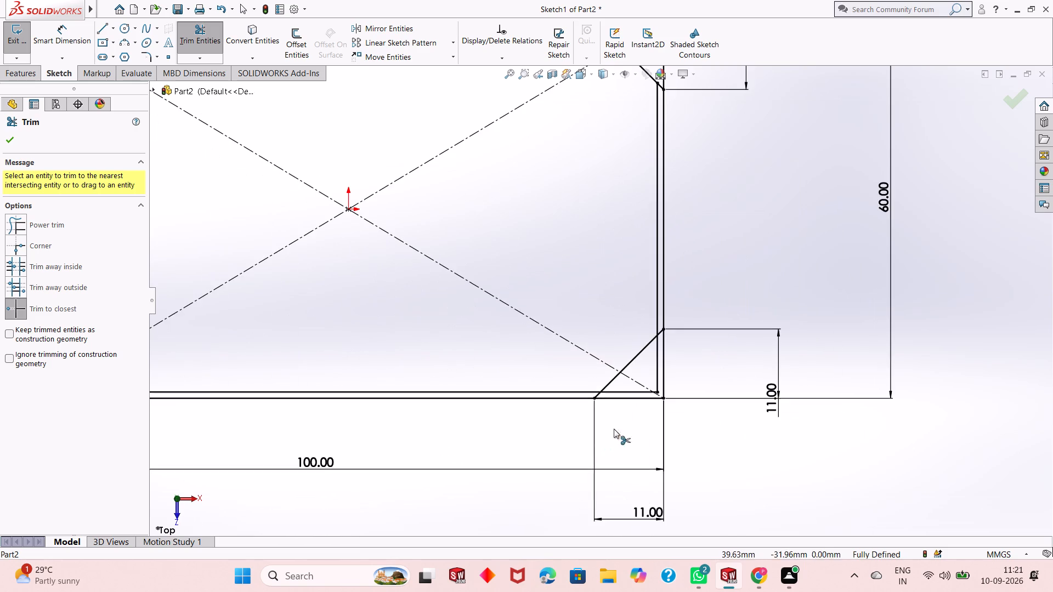
{"action": "scroll", "coordinate": [638, 361], "scroll_direction": "down", "scroll_amount": 3}
{"action": "scroll", "coordinate": [669, 312], "scroll_direction": "down", "scroll_amount": 2}
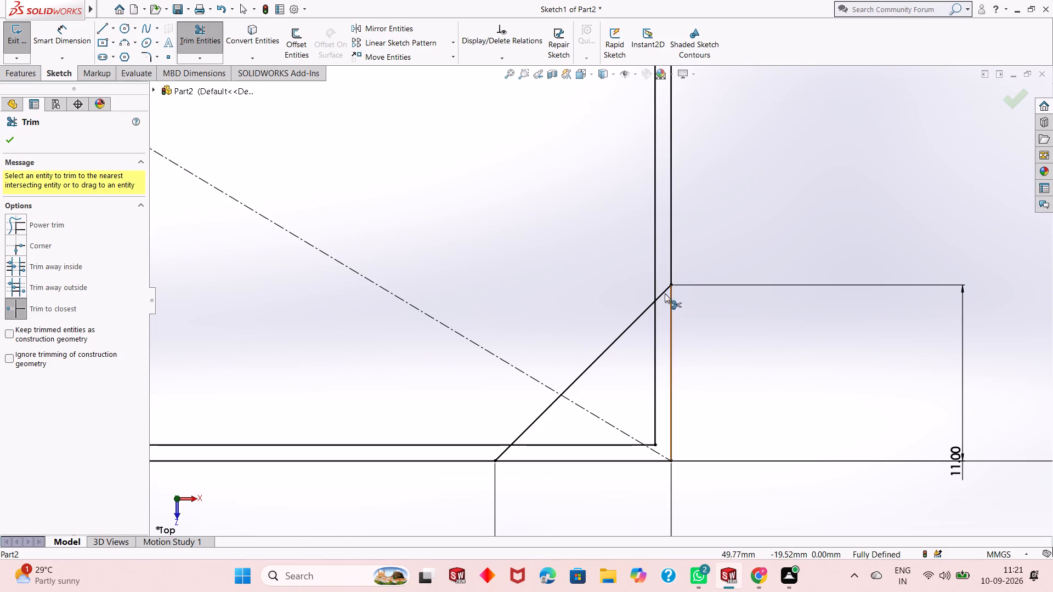
{"action": "left_click", "coordinate": [653, 346]}
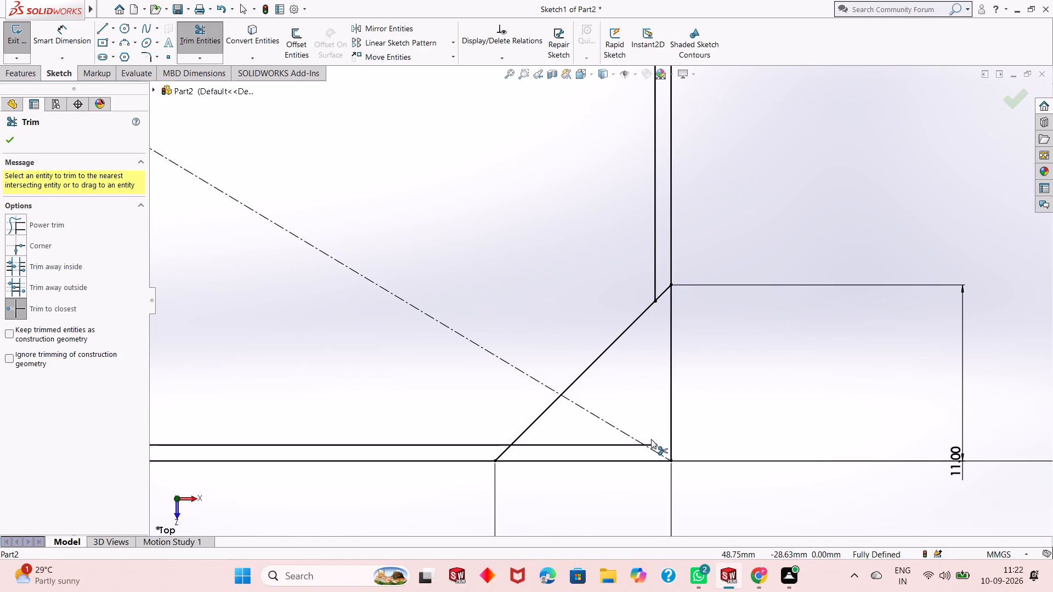
{"action": "left_click", "coordinate": [651, 443]}
{"action": "left_click", "coordinate": [632, 443]}
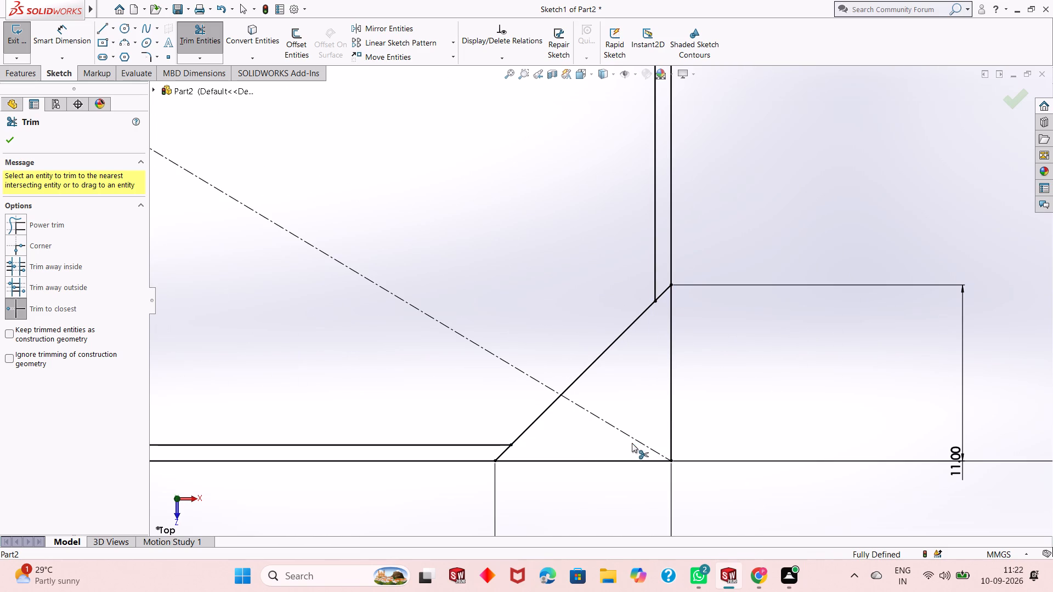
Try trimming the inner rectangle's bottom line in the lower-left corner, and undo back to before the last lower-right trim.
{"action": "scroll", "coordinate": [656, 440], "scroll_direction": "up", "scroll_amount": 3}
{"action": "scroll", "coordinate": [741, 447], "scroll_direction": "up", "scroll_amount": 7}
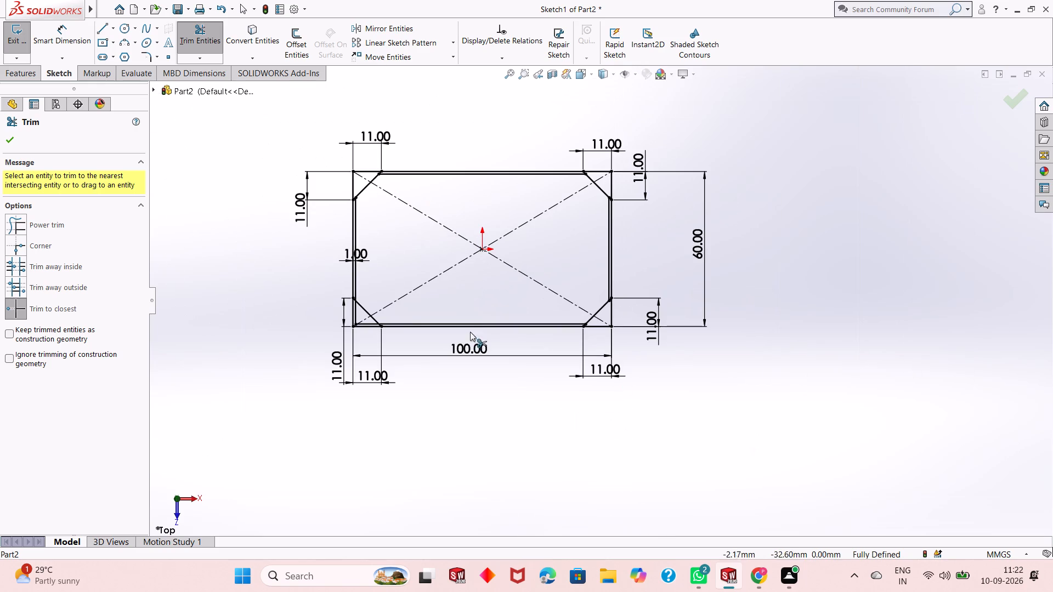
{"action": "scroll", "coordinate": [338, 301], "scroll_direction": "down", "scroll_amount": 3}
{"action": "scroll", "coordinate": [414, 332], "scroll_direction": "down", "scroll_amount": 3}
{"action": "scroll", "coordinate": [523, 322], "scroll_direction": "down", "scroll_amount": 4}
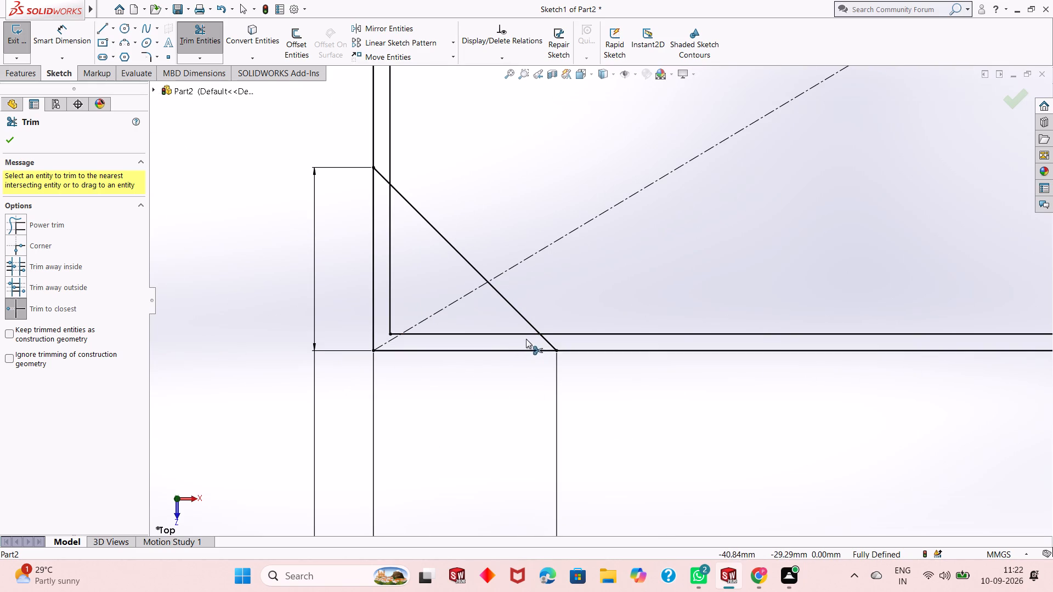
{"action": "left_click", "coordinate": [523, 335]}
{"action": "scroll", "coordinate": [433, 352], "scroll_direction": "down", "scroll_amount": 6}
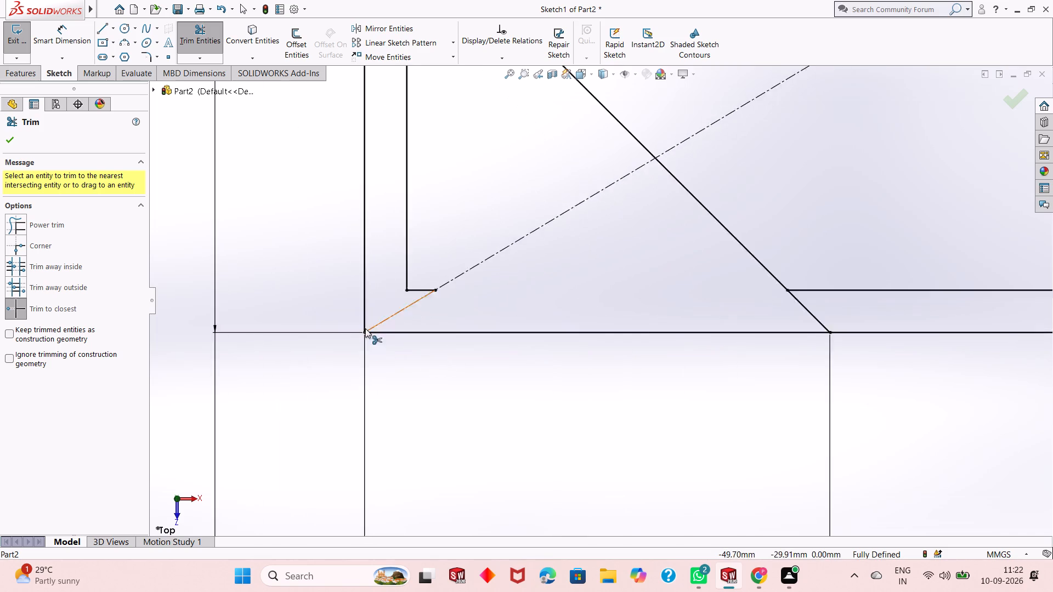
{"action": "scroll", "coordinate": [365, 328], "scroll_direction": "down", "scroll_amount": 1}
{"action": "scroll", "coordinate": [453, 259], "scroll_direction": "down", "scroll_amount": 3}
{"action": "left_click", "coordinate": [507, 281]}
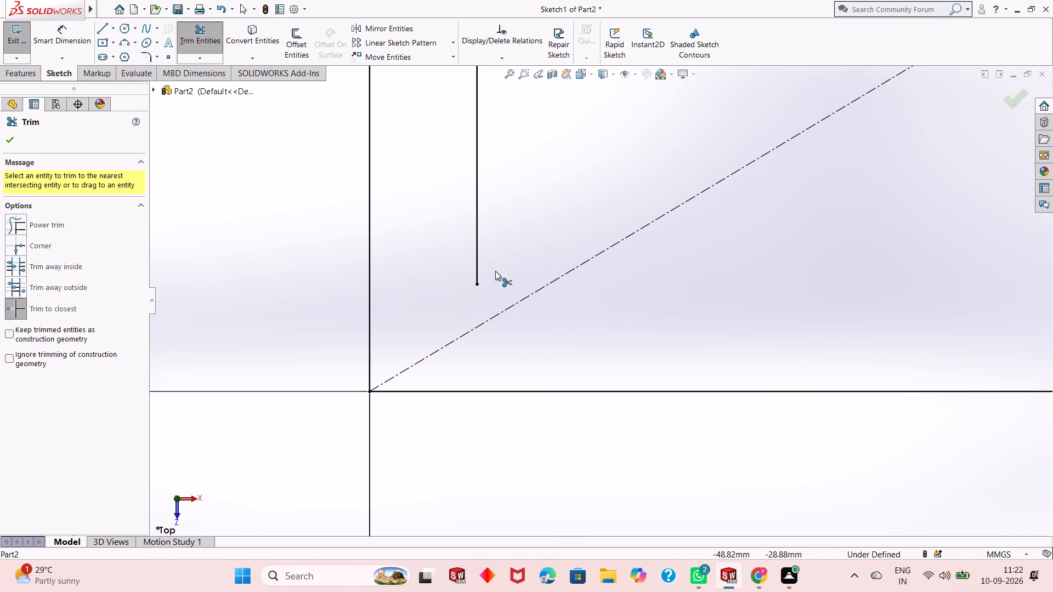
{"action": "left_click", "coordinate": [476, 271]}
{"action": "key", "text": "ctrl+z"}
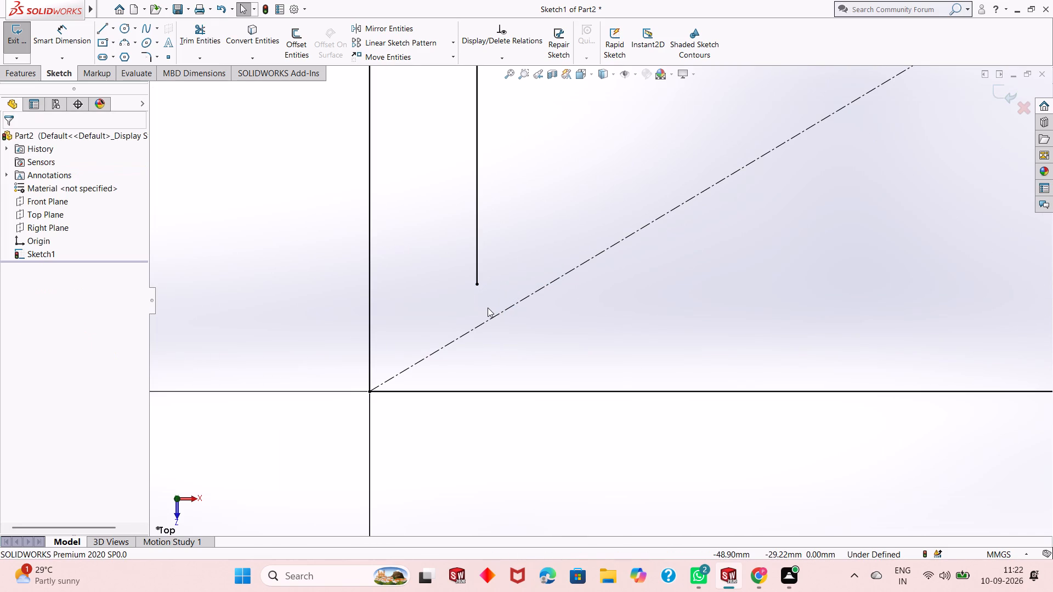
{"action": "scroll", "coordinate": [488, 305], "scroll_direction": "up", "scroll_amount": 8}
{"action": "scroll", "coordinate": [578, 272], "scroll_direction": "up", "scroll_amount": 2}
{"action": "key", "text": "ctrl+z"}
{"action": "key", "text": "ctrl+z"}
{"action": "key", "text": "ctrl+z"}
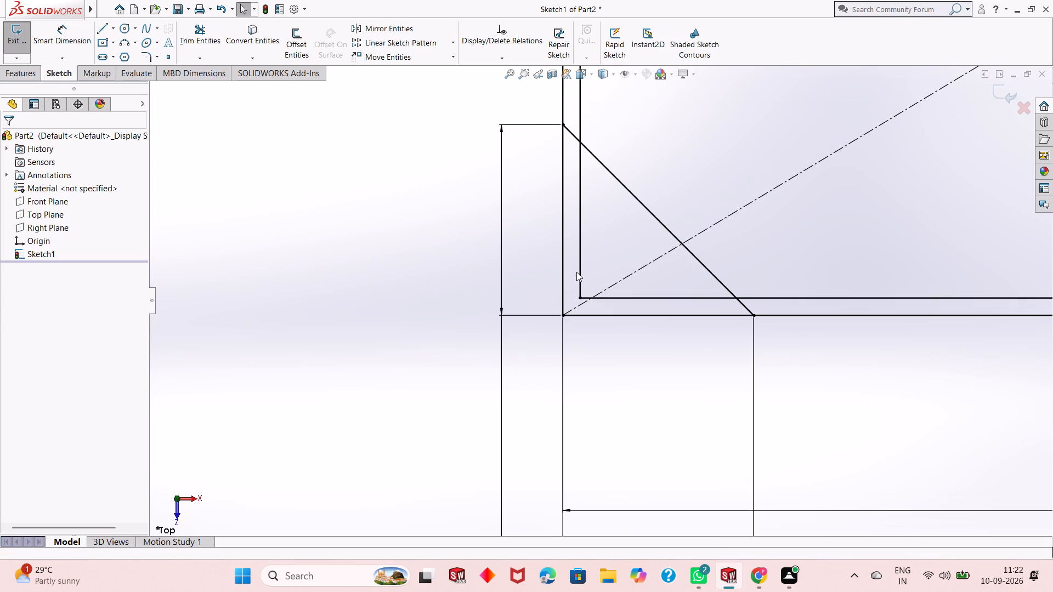
Trim the end of the inner rectangle's bottom line that extends past the lower-right diagonal.
{"action": "scroll", "coordinate": [576, 272], "scroll_direction": "up", "scroll_amount": 9}
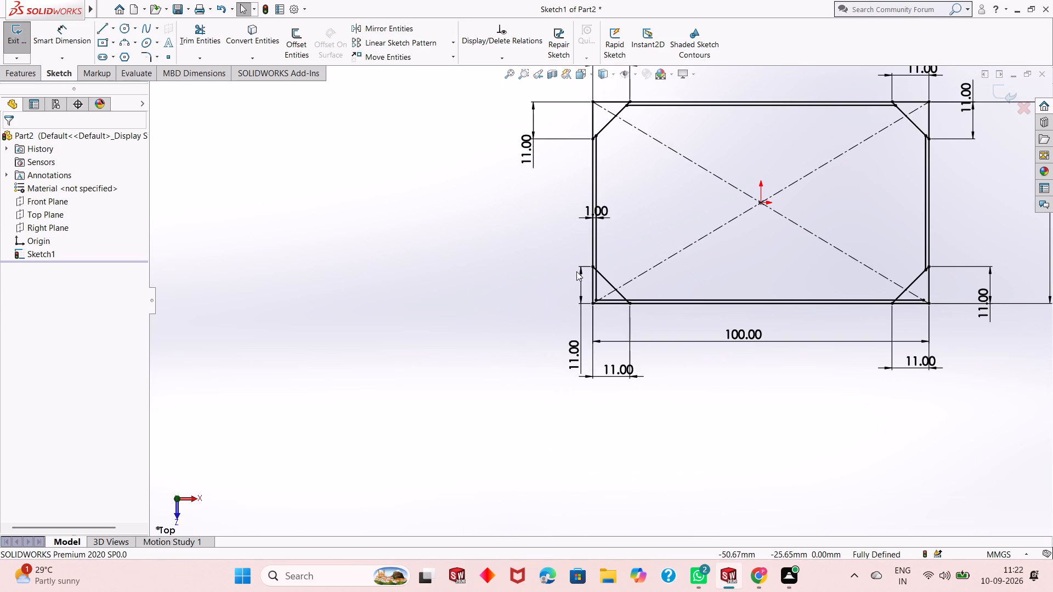
{"action": "scroll", "coordinate": [969, 296], "scroll_direction": "down", "scroll_amount": 4}
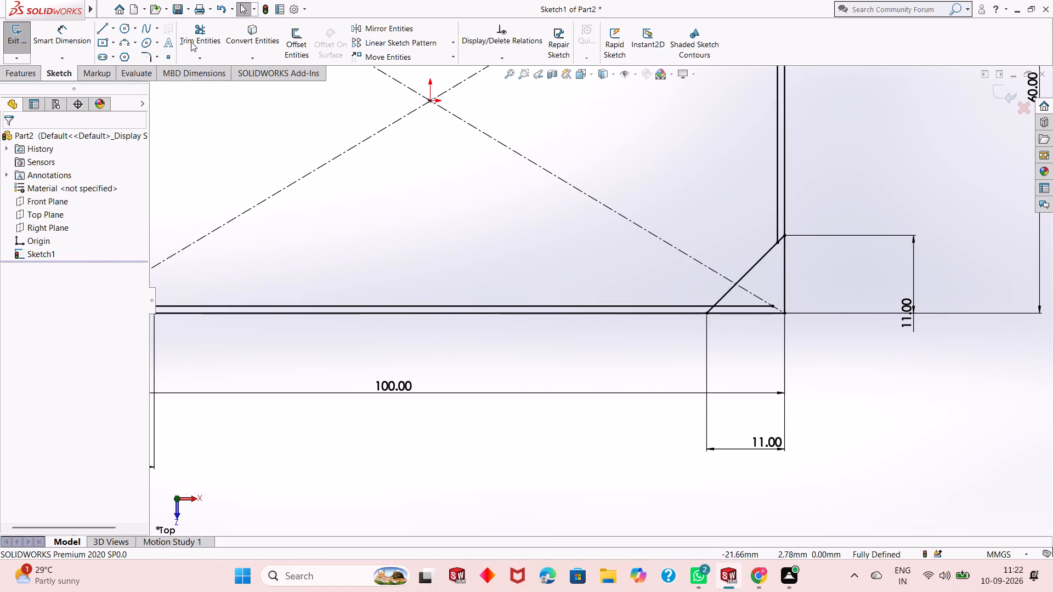
{"action": "left_click", "coordinate": [192, 42]}
{"action": "left_click", "coordinate": [752, 305]}
Trim the inner rectangle's left line end and both bottom line pieces that extend past the lower-left diagonal.
{"action": "scroll", "coordinate": [716, 316], "scroll_direction": "up", "scroll_amount": 2}
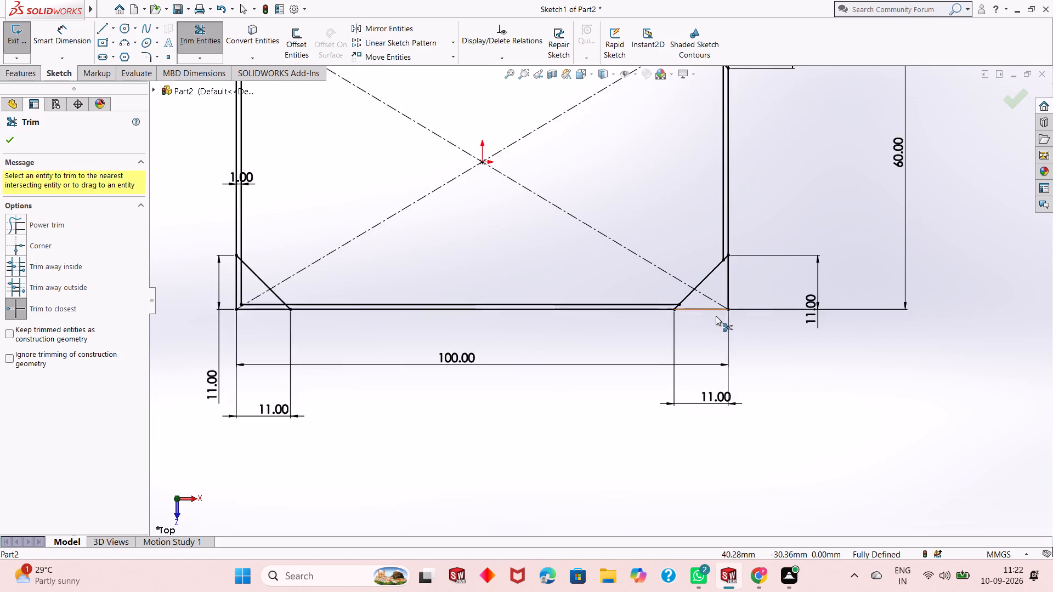
{"action": "scroll", "coordinate": [716, 316], "scroll_direction": "up", "scroll_amount": 2}
{"action": "scroll", "coordinate": [343, 289], "scroll_direction": "down", "scroll_amount": 7}
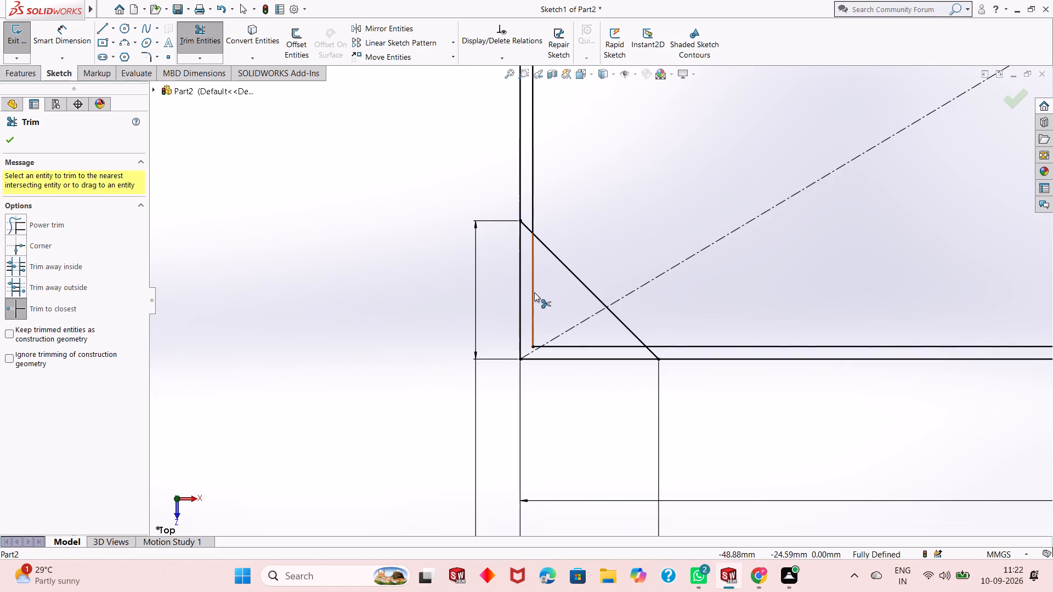
{"action": "left_click", "coordinate": [534, 292]}
{"action": "scroll", "coordinate": [539, 341], "scroll_direction": "down", "scroll_amount": 8}
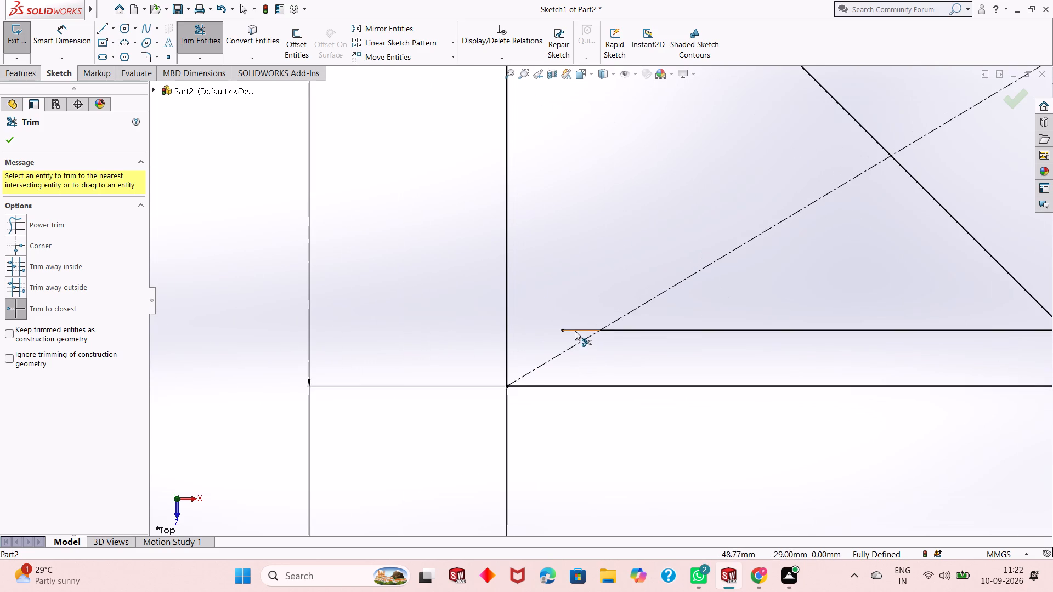
{"action": "left_click", "coordinate": [575, 331]}
{"action": "left_click", "coordinate": [609, 331]}
{"action": "scroll", "coordinate": [537, 337], "scroll_direction": "up", "scroll_amount": 5}
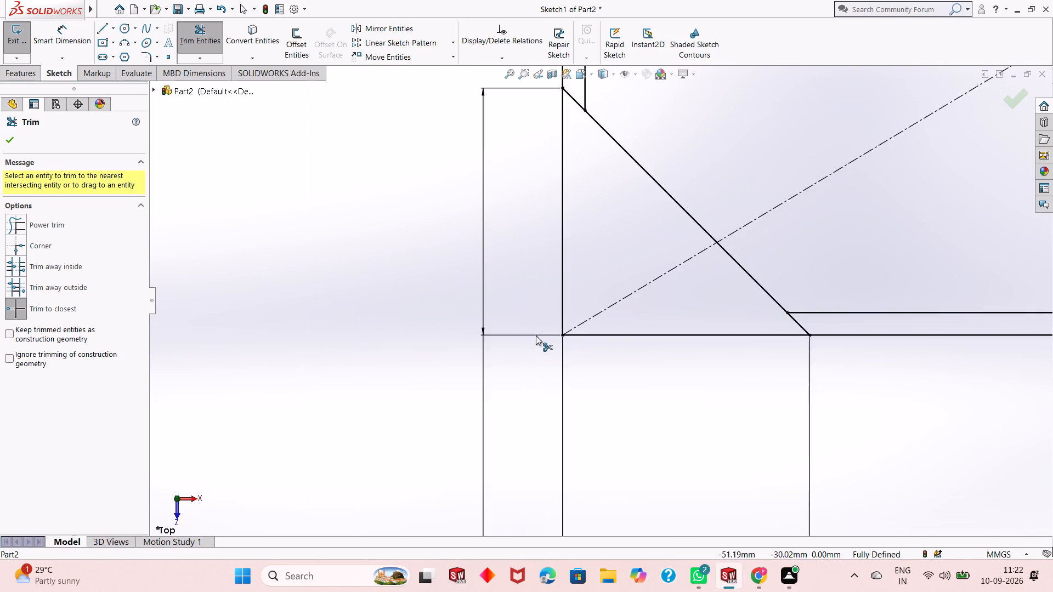
Trim the outer rectangle's top and side segments outside the upper-left and upper-right corner diagonals.
{"action": "scroll", "coordinate": [536, 335], "scroll_direction": "up", "scroll_amount": 6}
{"action": "scroll", "coordinate": [448, 302], "scroll_direction": "up", "scroll_amount": 6}
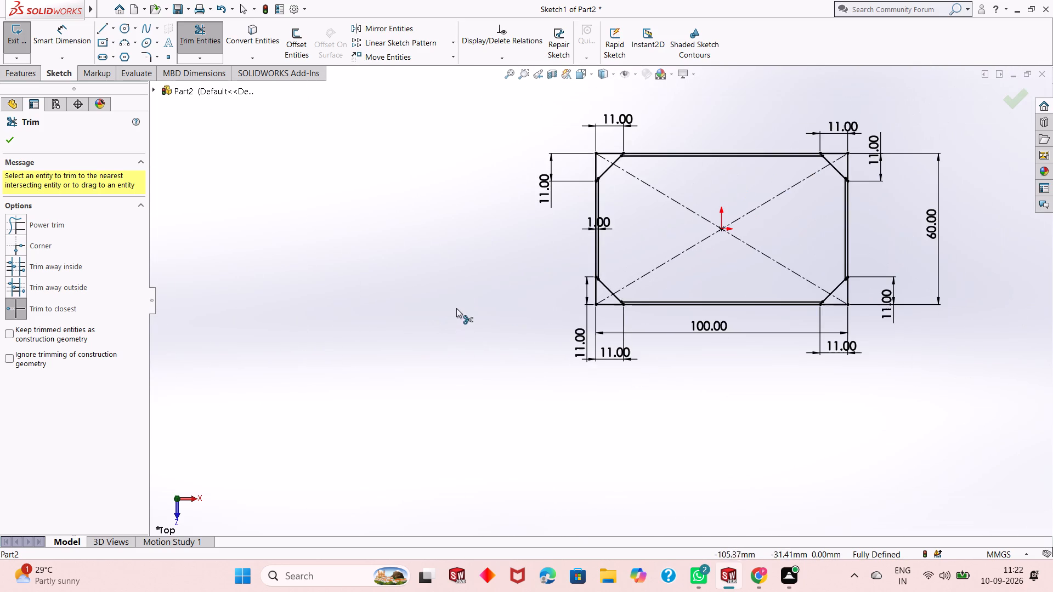
{"action": "scroll", "coordinate": [643, 295], "scroll_direction": "down", "scroll_amount": 7}
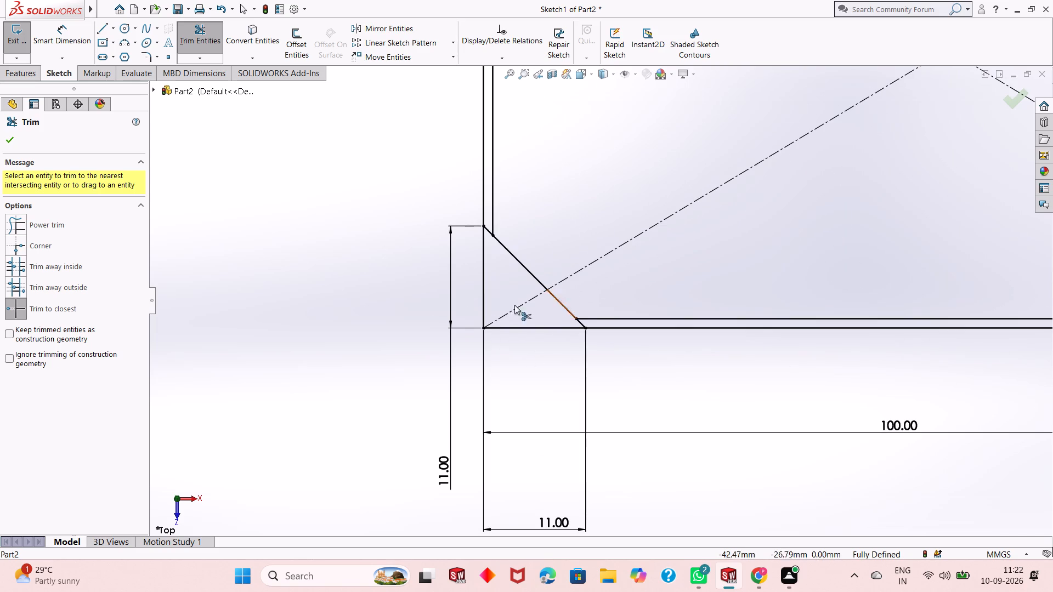
{"action": "scroll", "coordinate": [363, 317], "scroll_direction": "down", "scroll_amount": 3}
{"action": "scroll", "coordinate": [360, 319], "scroll_direction": "up", "scroll_amount": 11}
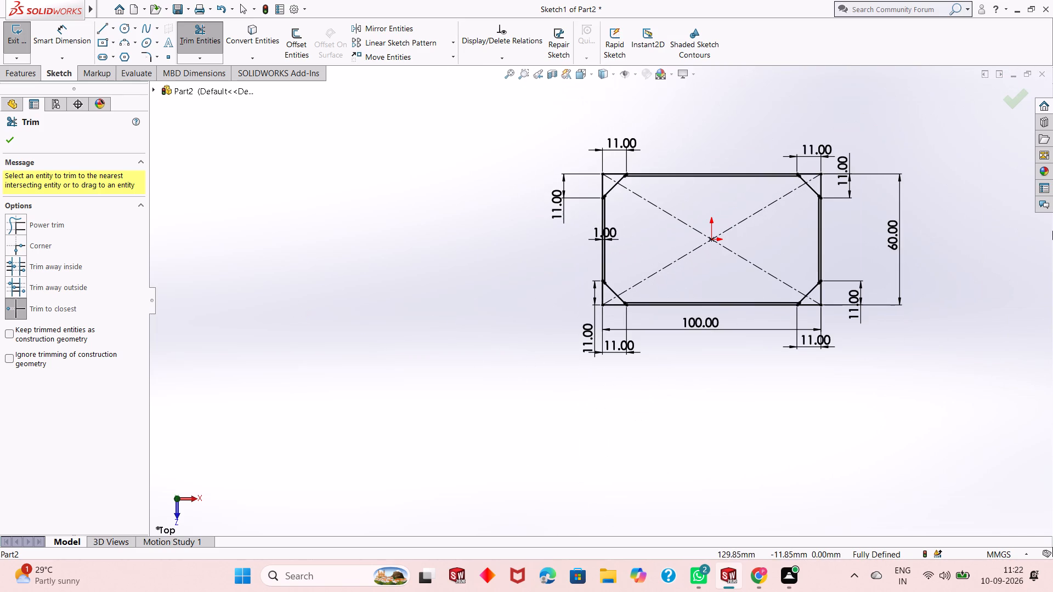
{"action": "scroll", "coordinate": [1052, 218], "scroll_direction": "down", "scroll_amount": 3}
{"action": "scroll", "coordinate": [752, 218], "scroll_direction": "down", "scroll_amount": 2}
{"action": "scroll", "coordinate": [660, 246], "scroll_direction": "up", "scroll_amount": 1}
{"action": "scroll", "coordinate": [694, 234], "scroll_direction": "down", "scroll_amount": 1}
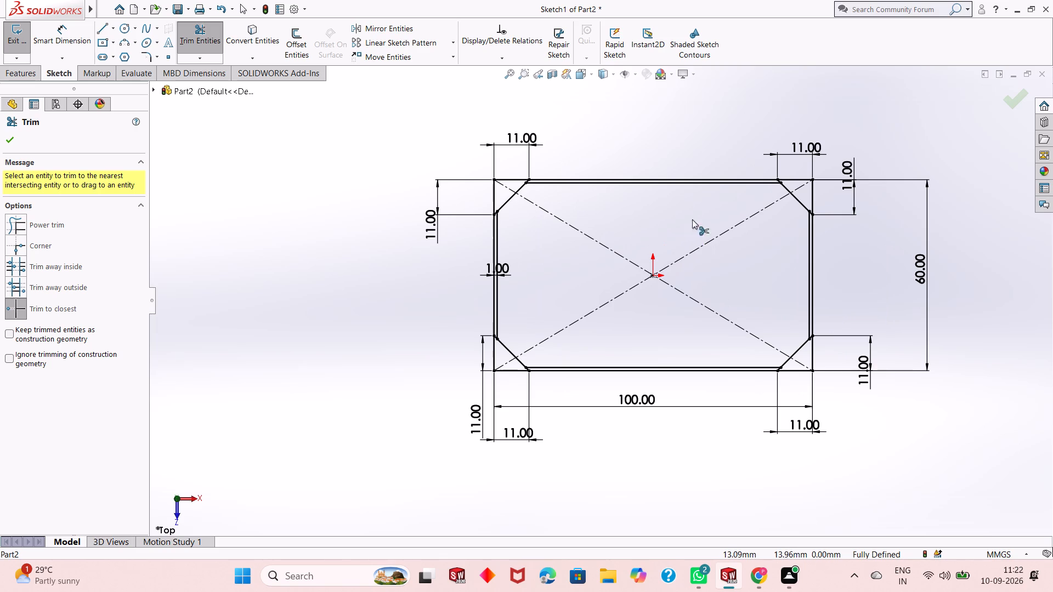
{"action": "left_click", "coordinate": [514, 182]}
{"action": "left_click", "coordinate": [495, 193]}
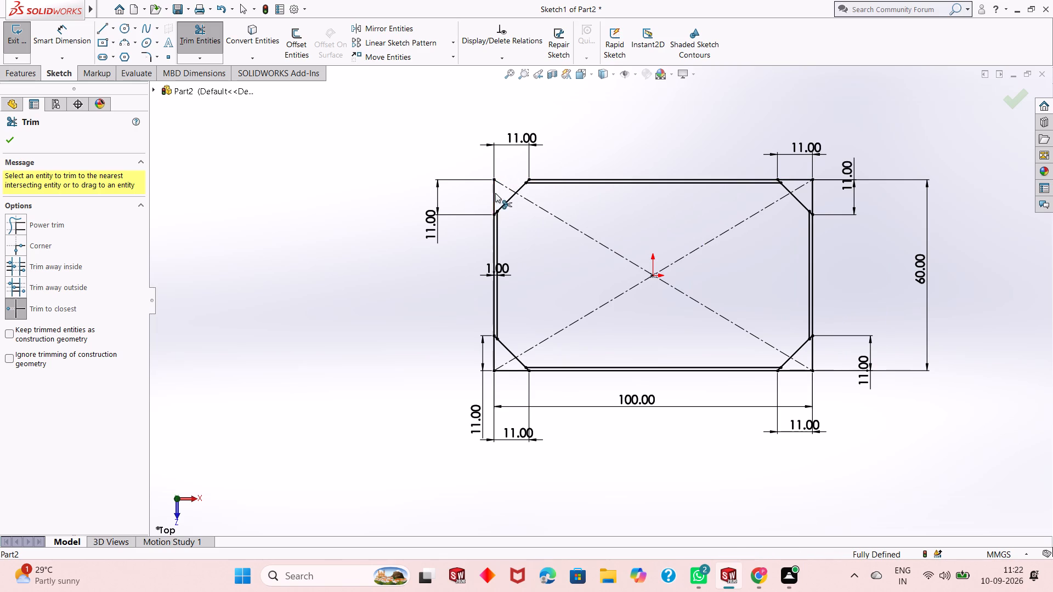
{"action": "left_click", "coordinate": [790, 180]}
{"action": "left_click", "coordinate": [810, 195]}
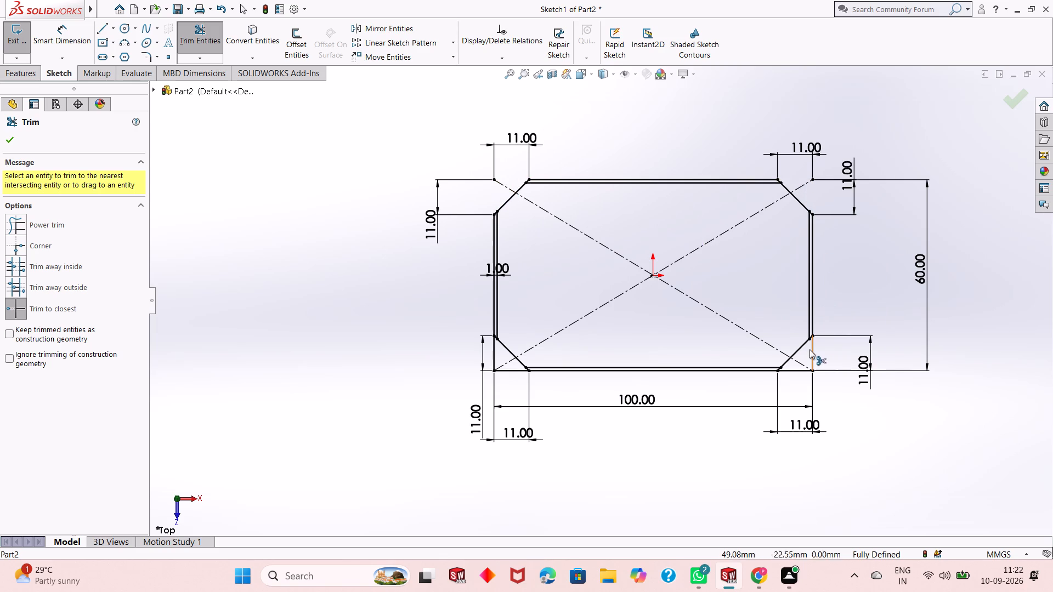
Trim the outer rectangle's side and bottom segments outside the lower-right and lower-left corner diagonals, and leave the Trim command.
{"action": "left_click", "coordinate": [810, 357]}
{"action": "left_click", "coordinate": [807, 371]}
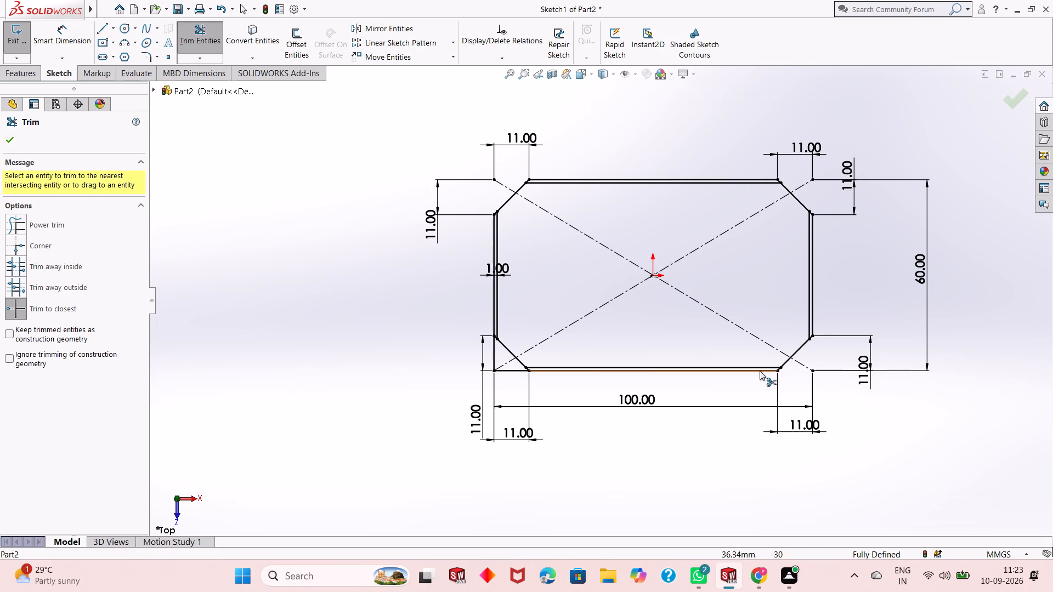
{"action": "left_click", "coordinate": [508, 374]}
{"action": "left_click", "coordinate": [494, 357]}
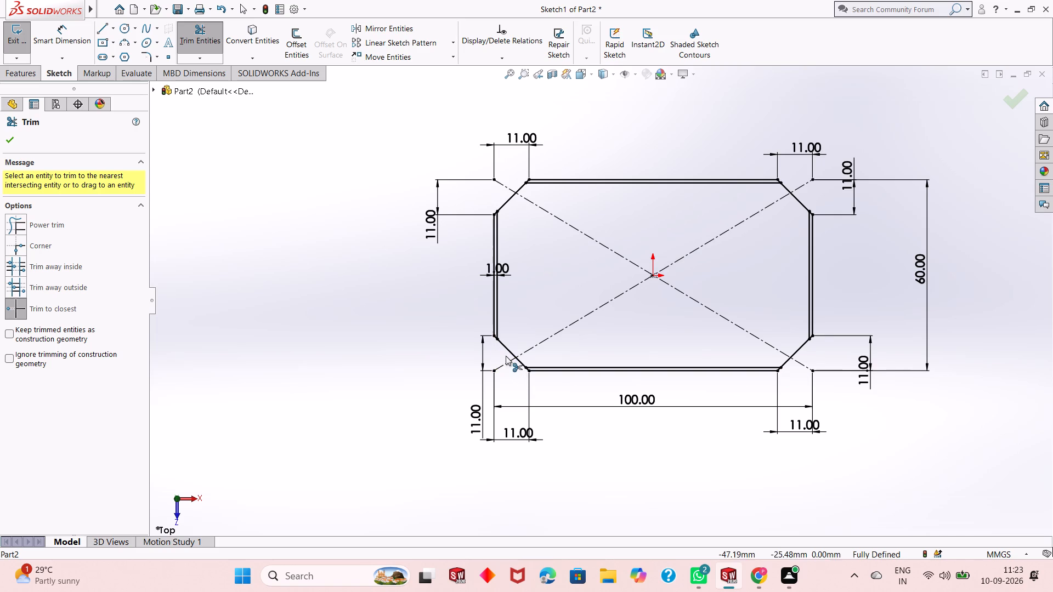
{"action": "right_click", "coordinate": [434, 337]}
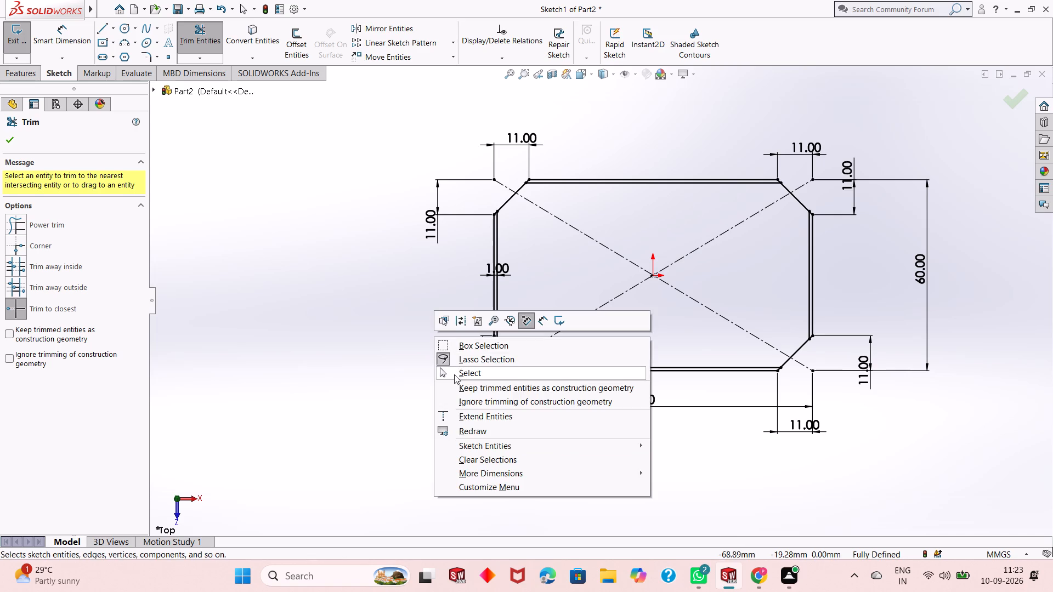
{"action": "left_click", "coordinate": [454, 375]}
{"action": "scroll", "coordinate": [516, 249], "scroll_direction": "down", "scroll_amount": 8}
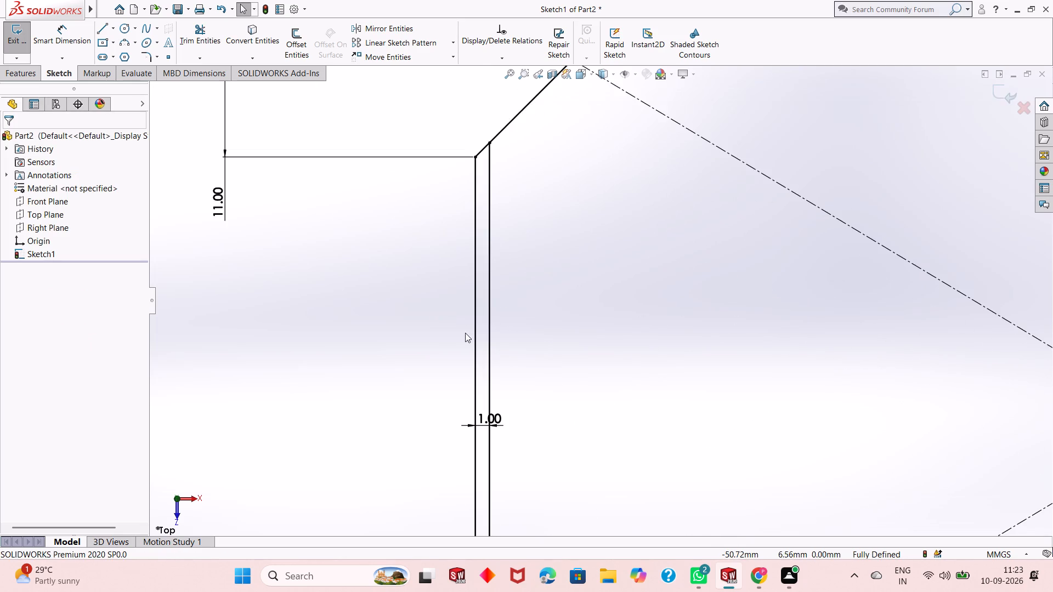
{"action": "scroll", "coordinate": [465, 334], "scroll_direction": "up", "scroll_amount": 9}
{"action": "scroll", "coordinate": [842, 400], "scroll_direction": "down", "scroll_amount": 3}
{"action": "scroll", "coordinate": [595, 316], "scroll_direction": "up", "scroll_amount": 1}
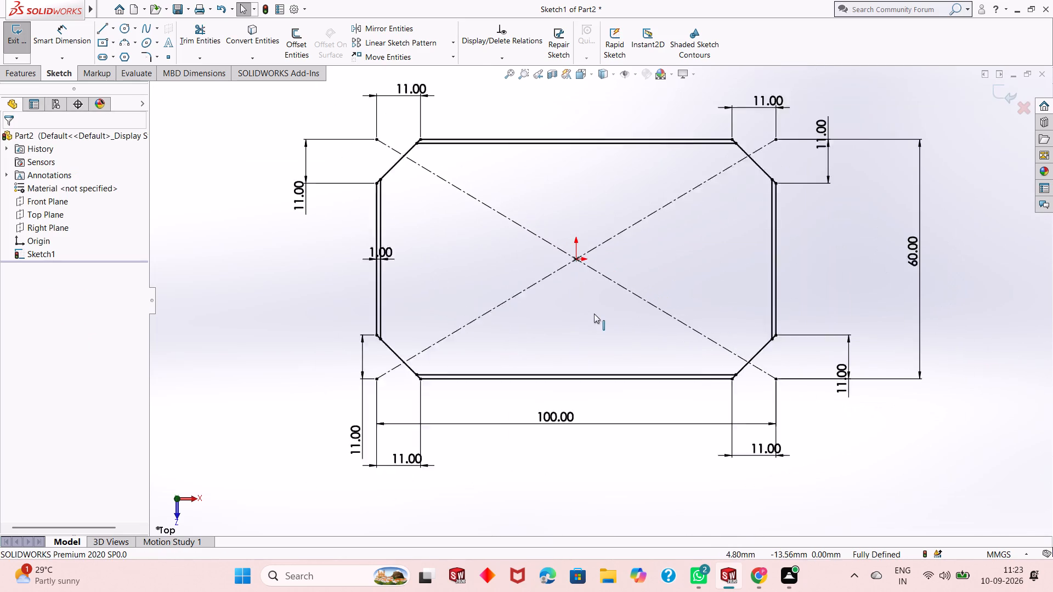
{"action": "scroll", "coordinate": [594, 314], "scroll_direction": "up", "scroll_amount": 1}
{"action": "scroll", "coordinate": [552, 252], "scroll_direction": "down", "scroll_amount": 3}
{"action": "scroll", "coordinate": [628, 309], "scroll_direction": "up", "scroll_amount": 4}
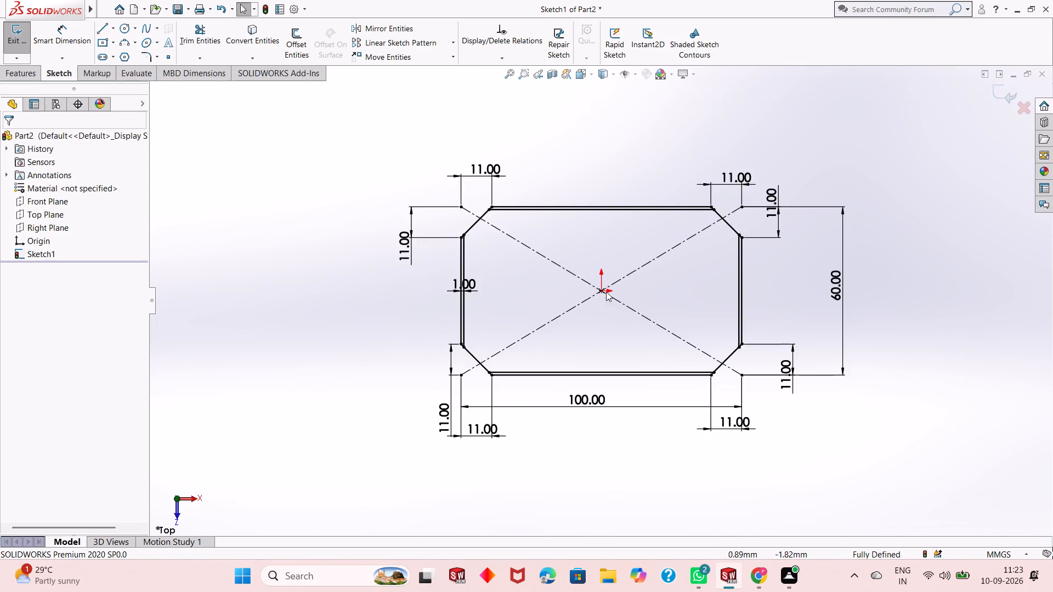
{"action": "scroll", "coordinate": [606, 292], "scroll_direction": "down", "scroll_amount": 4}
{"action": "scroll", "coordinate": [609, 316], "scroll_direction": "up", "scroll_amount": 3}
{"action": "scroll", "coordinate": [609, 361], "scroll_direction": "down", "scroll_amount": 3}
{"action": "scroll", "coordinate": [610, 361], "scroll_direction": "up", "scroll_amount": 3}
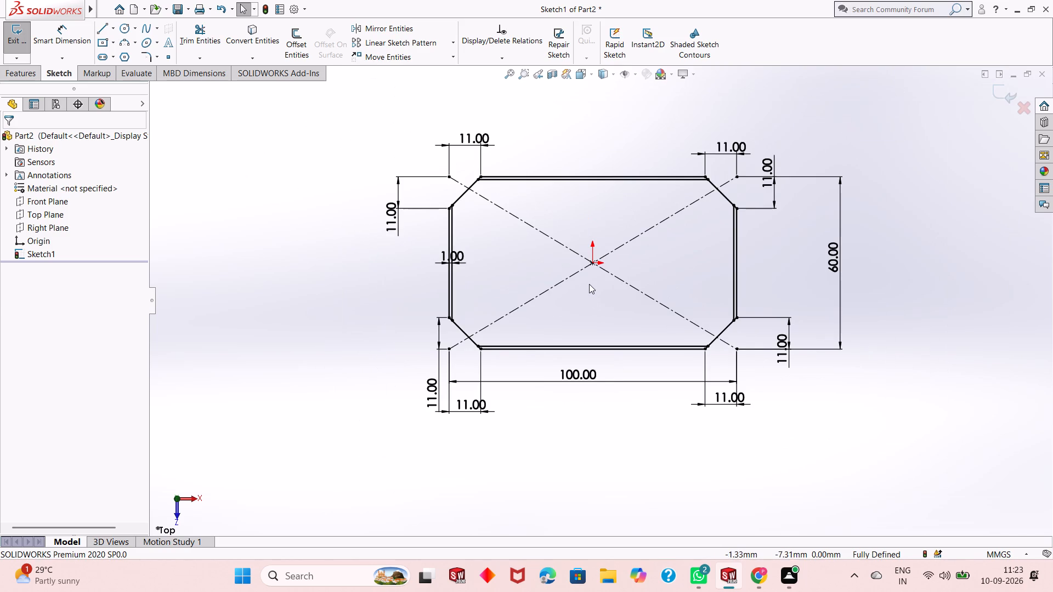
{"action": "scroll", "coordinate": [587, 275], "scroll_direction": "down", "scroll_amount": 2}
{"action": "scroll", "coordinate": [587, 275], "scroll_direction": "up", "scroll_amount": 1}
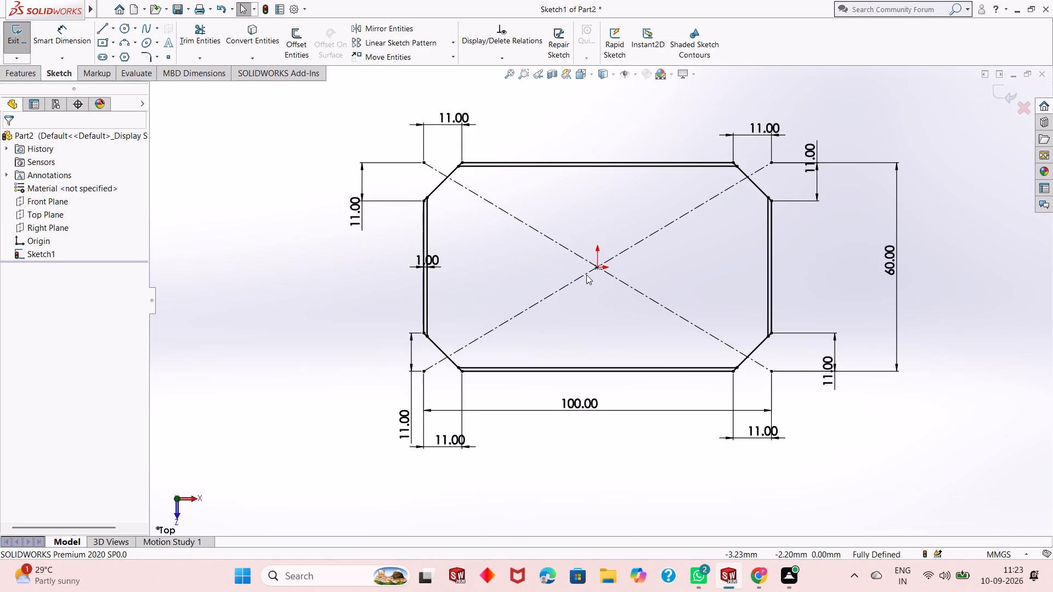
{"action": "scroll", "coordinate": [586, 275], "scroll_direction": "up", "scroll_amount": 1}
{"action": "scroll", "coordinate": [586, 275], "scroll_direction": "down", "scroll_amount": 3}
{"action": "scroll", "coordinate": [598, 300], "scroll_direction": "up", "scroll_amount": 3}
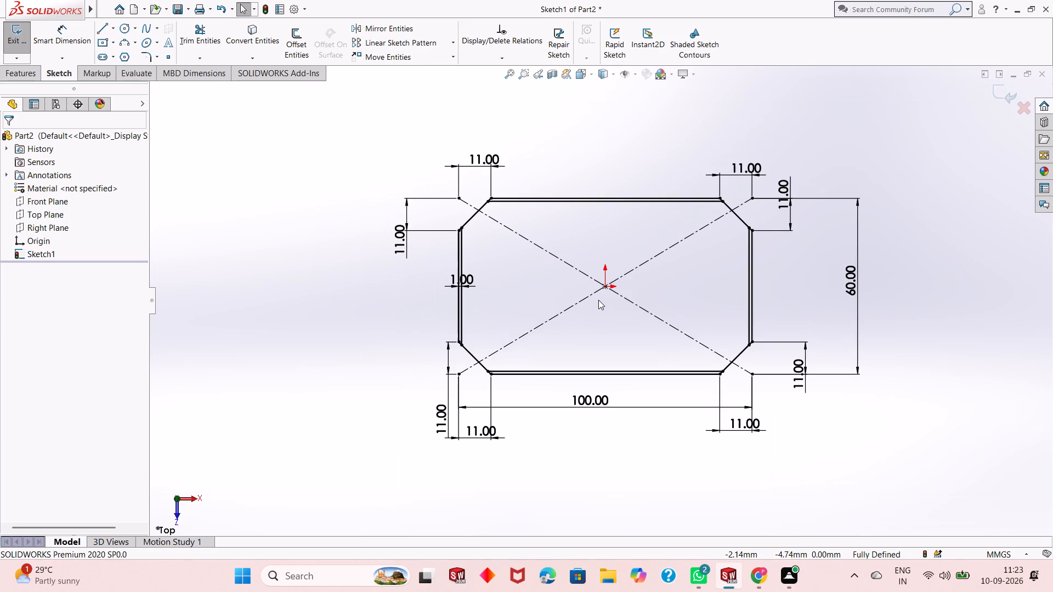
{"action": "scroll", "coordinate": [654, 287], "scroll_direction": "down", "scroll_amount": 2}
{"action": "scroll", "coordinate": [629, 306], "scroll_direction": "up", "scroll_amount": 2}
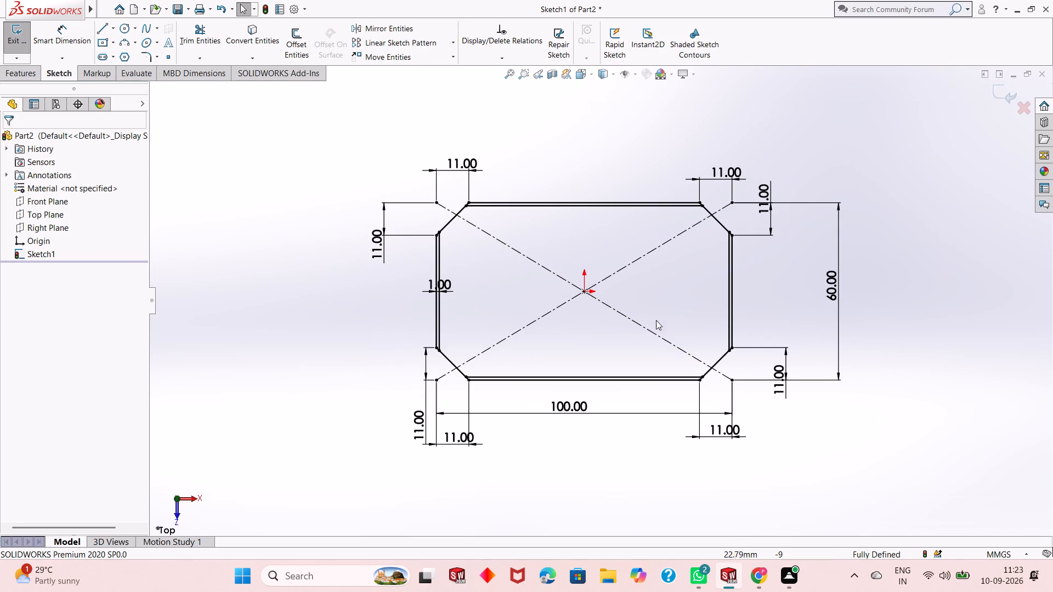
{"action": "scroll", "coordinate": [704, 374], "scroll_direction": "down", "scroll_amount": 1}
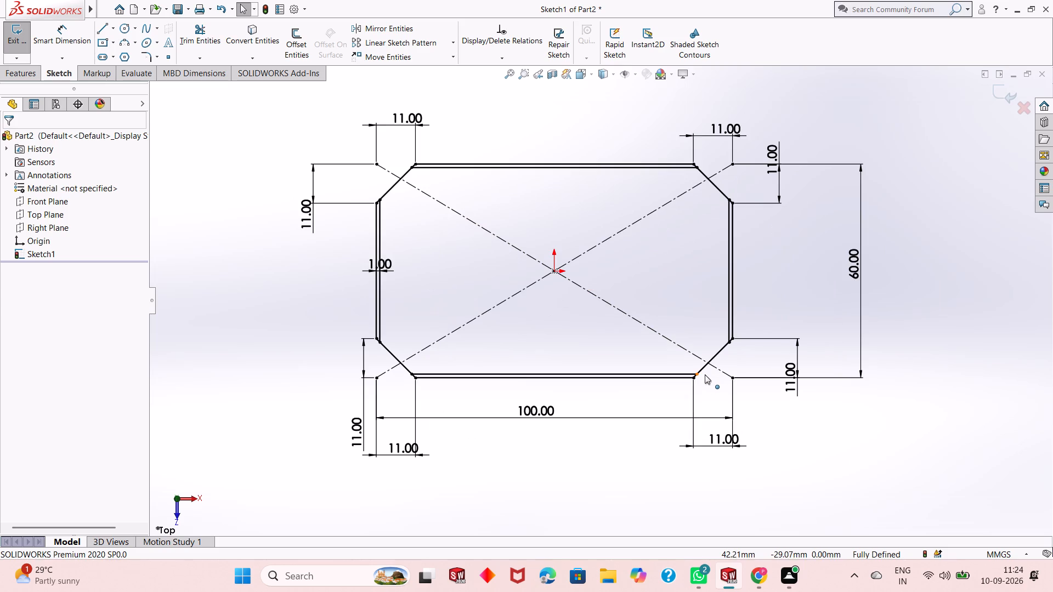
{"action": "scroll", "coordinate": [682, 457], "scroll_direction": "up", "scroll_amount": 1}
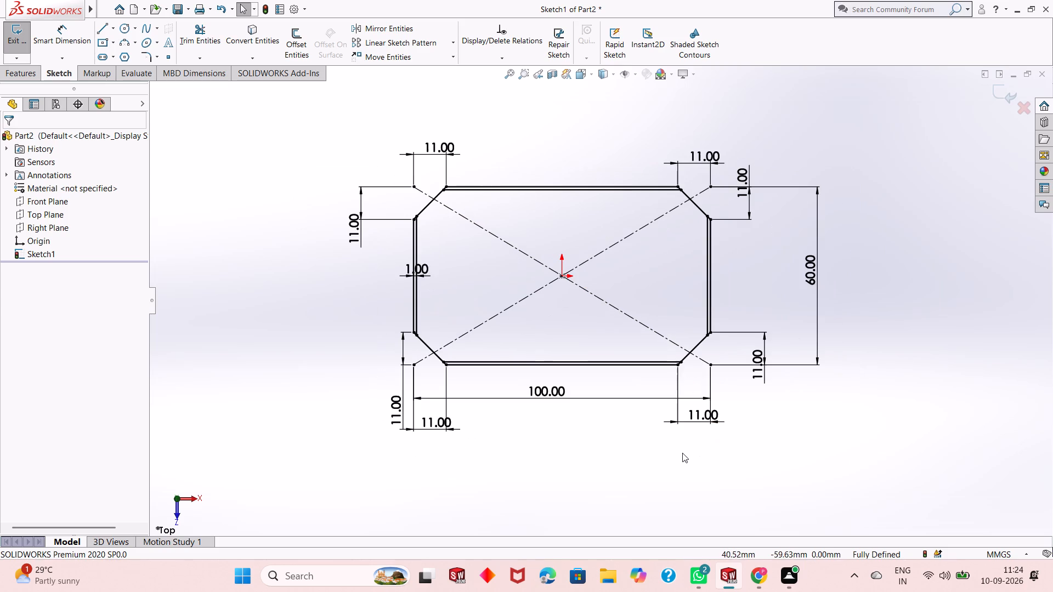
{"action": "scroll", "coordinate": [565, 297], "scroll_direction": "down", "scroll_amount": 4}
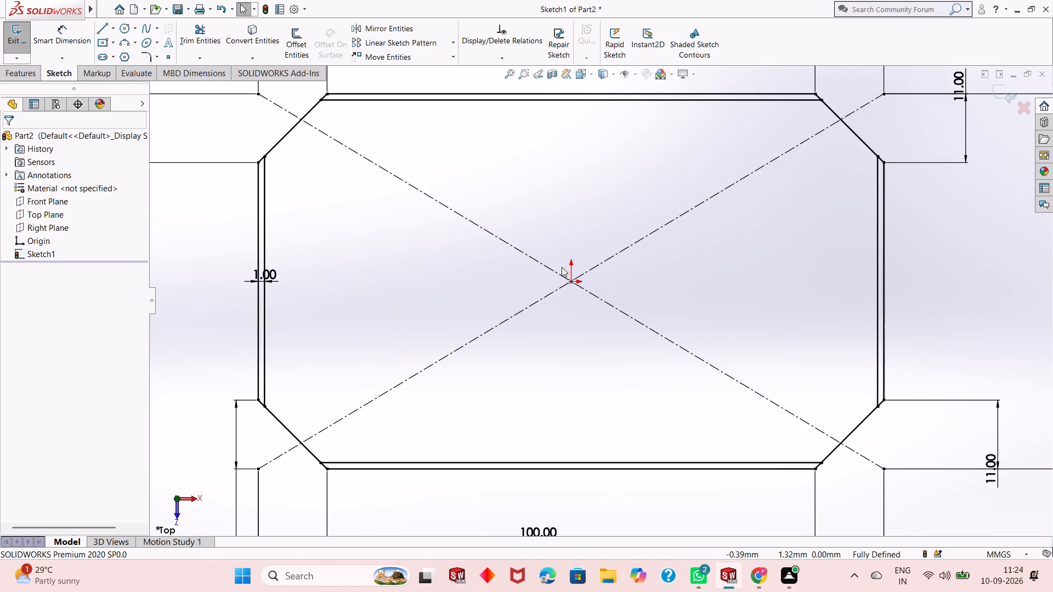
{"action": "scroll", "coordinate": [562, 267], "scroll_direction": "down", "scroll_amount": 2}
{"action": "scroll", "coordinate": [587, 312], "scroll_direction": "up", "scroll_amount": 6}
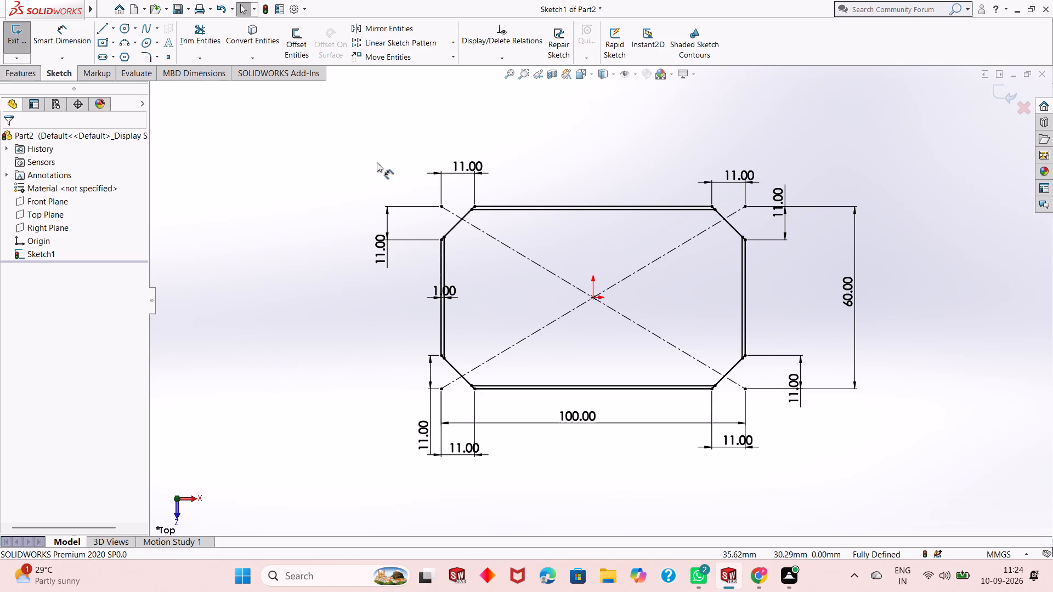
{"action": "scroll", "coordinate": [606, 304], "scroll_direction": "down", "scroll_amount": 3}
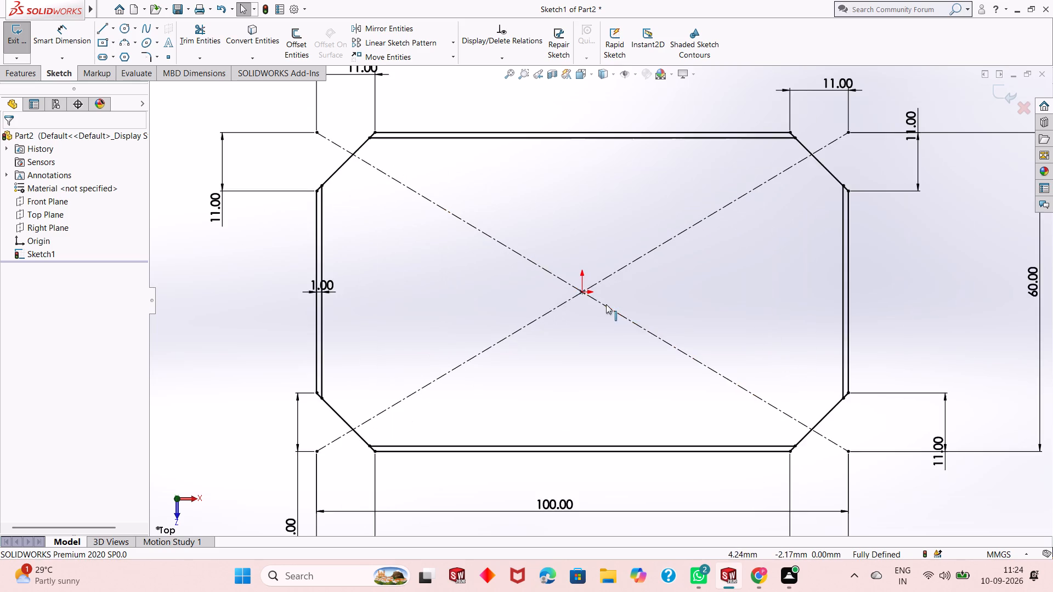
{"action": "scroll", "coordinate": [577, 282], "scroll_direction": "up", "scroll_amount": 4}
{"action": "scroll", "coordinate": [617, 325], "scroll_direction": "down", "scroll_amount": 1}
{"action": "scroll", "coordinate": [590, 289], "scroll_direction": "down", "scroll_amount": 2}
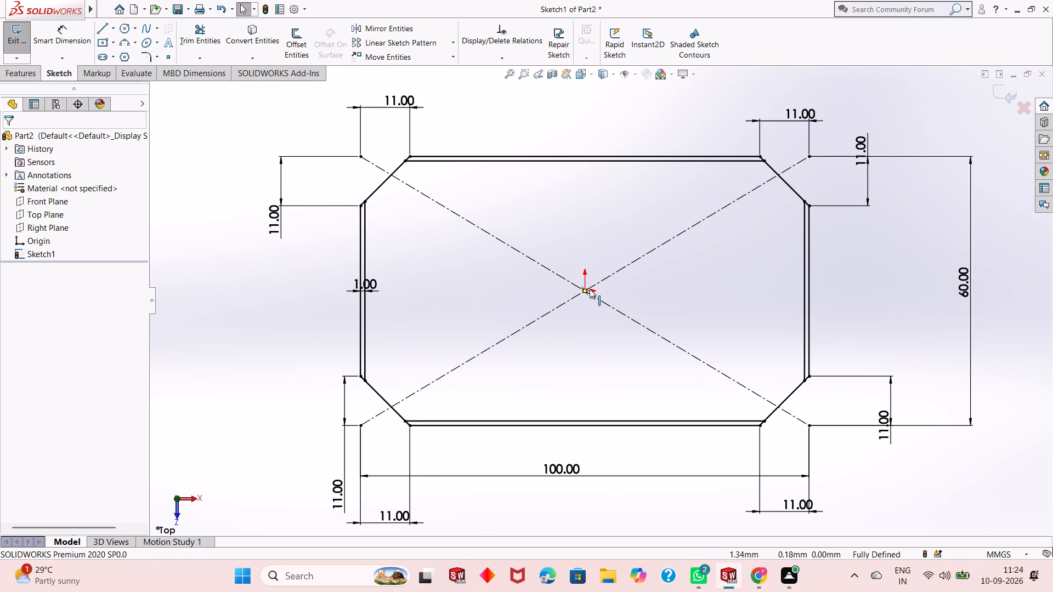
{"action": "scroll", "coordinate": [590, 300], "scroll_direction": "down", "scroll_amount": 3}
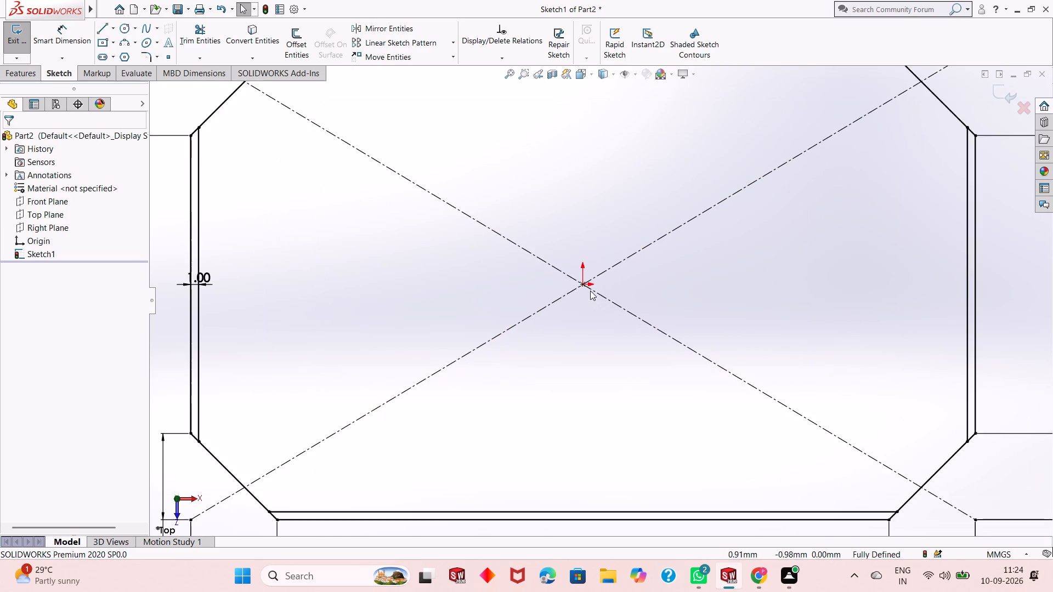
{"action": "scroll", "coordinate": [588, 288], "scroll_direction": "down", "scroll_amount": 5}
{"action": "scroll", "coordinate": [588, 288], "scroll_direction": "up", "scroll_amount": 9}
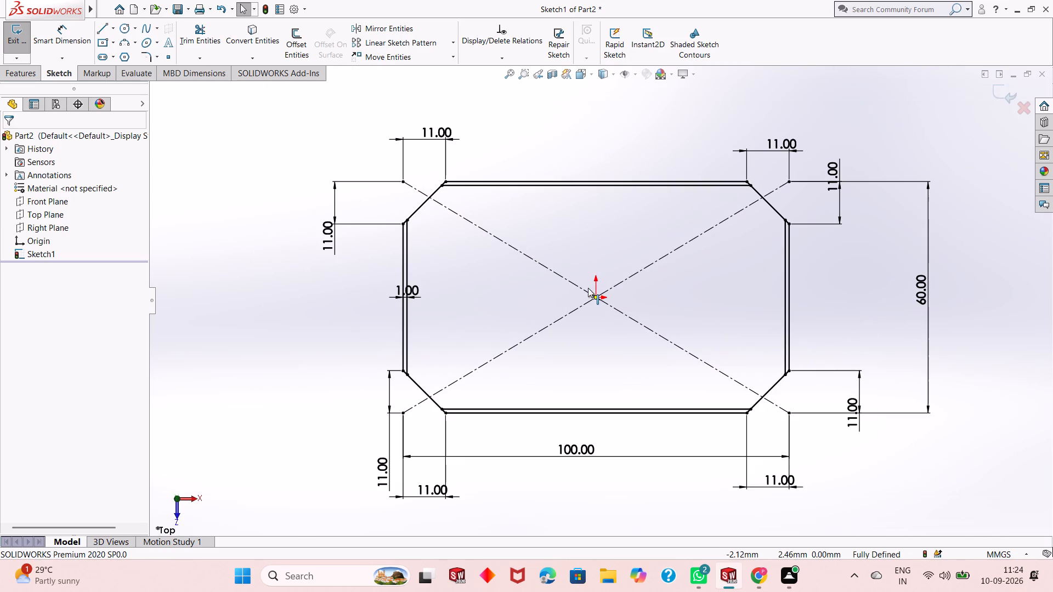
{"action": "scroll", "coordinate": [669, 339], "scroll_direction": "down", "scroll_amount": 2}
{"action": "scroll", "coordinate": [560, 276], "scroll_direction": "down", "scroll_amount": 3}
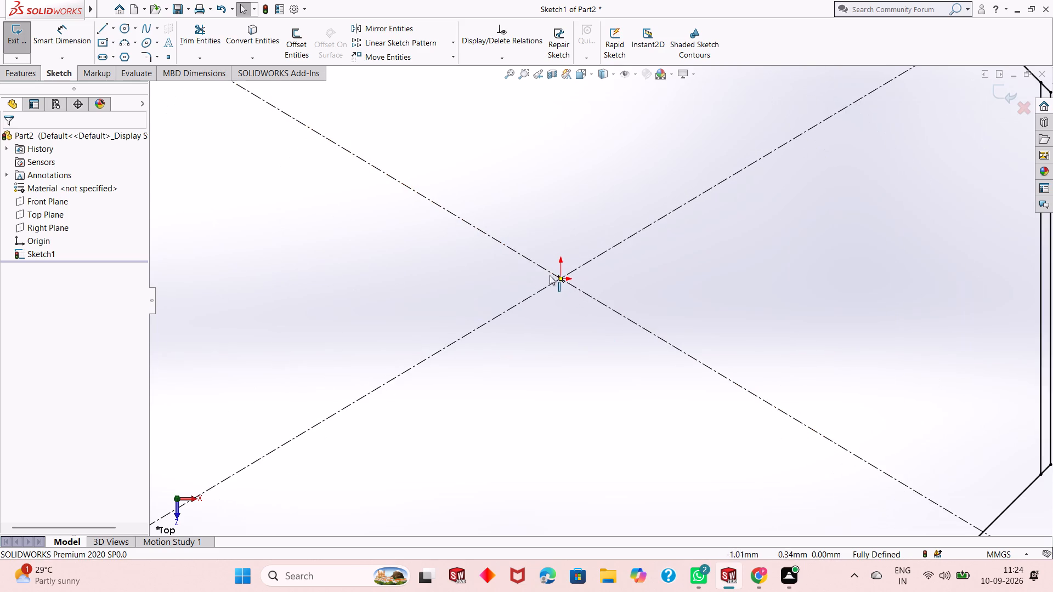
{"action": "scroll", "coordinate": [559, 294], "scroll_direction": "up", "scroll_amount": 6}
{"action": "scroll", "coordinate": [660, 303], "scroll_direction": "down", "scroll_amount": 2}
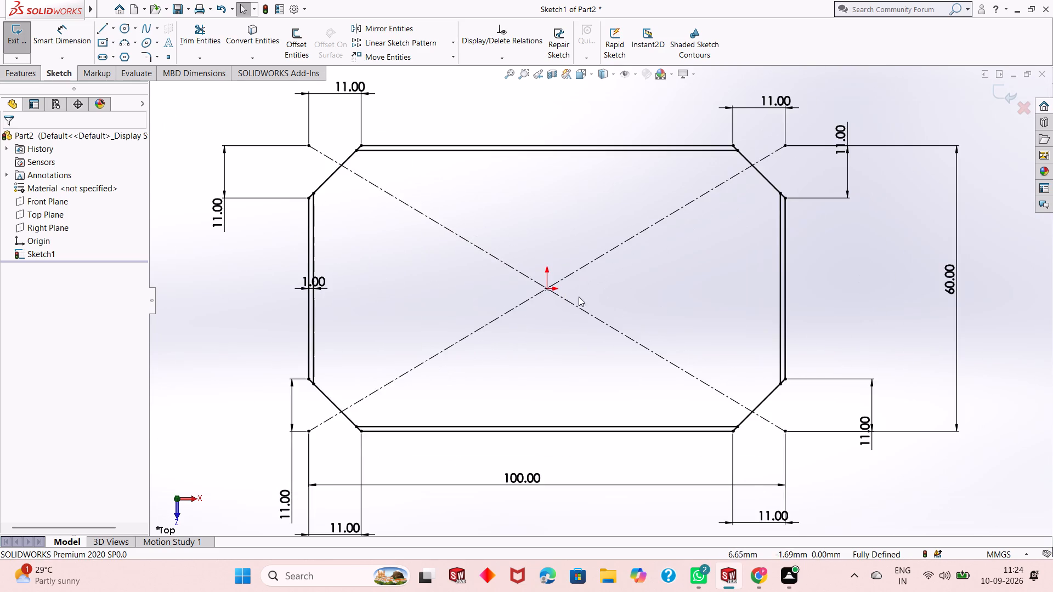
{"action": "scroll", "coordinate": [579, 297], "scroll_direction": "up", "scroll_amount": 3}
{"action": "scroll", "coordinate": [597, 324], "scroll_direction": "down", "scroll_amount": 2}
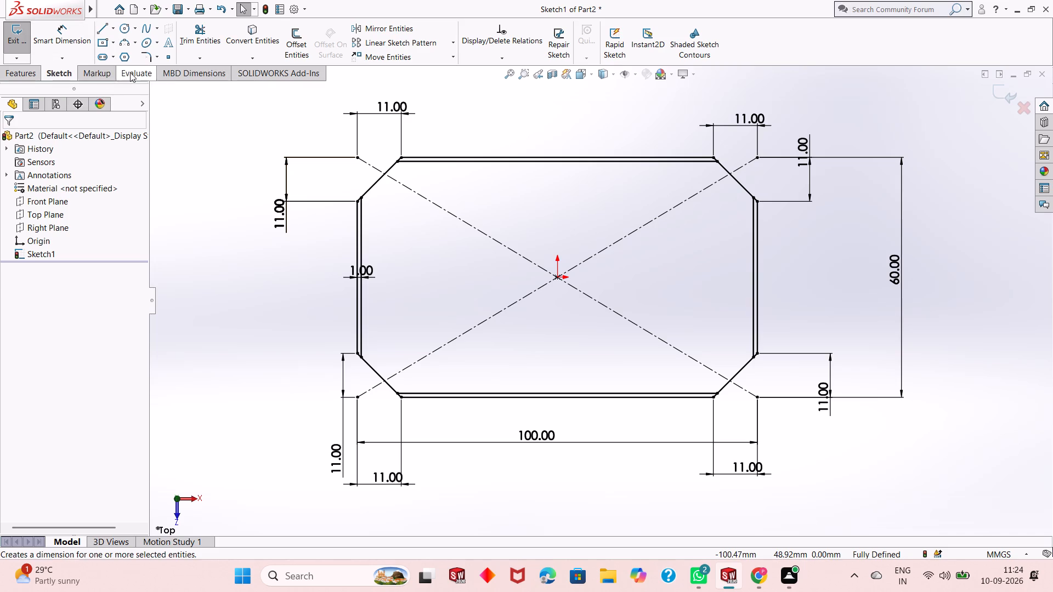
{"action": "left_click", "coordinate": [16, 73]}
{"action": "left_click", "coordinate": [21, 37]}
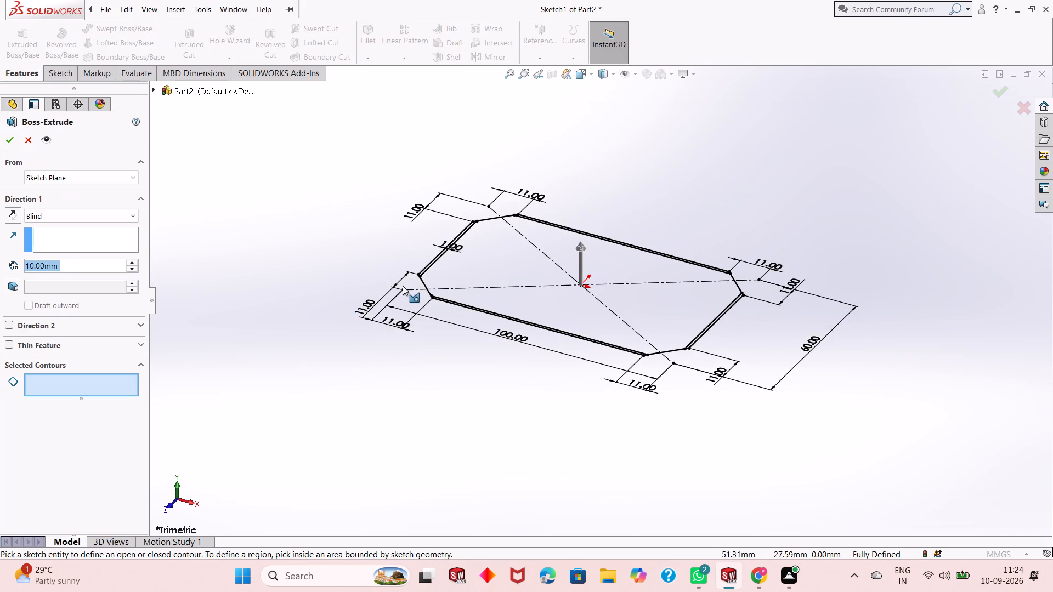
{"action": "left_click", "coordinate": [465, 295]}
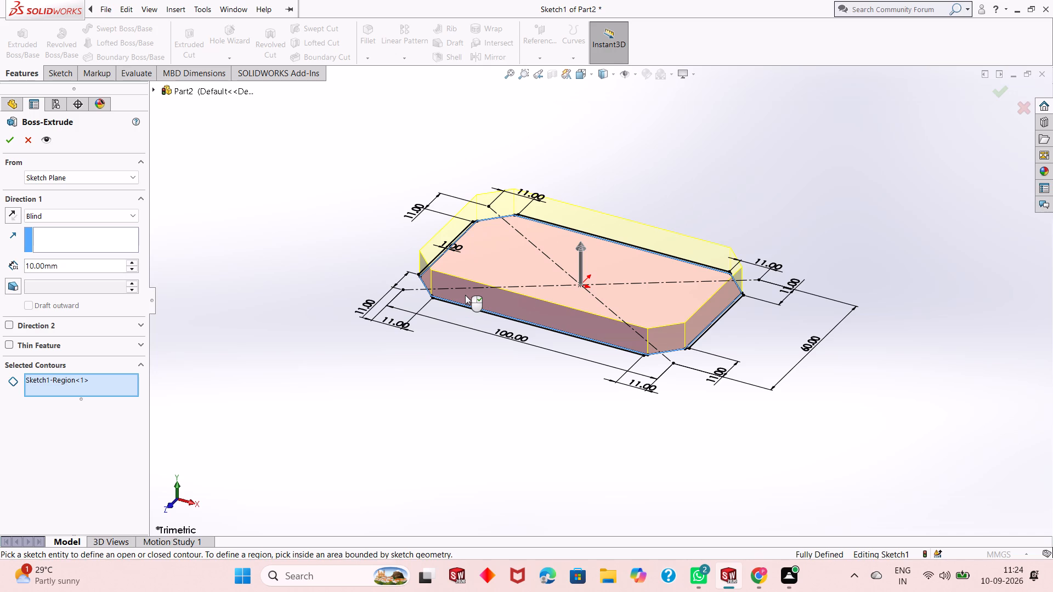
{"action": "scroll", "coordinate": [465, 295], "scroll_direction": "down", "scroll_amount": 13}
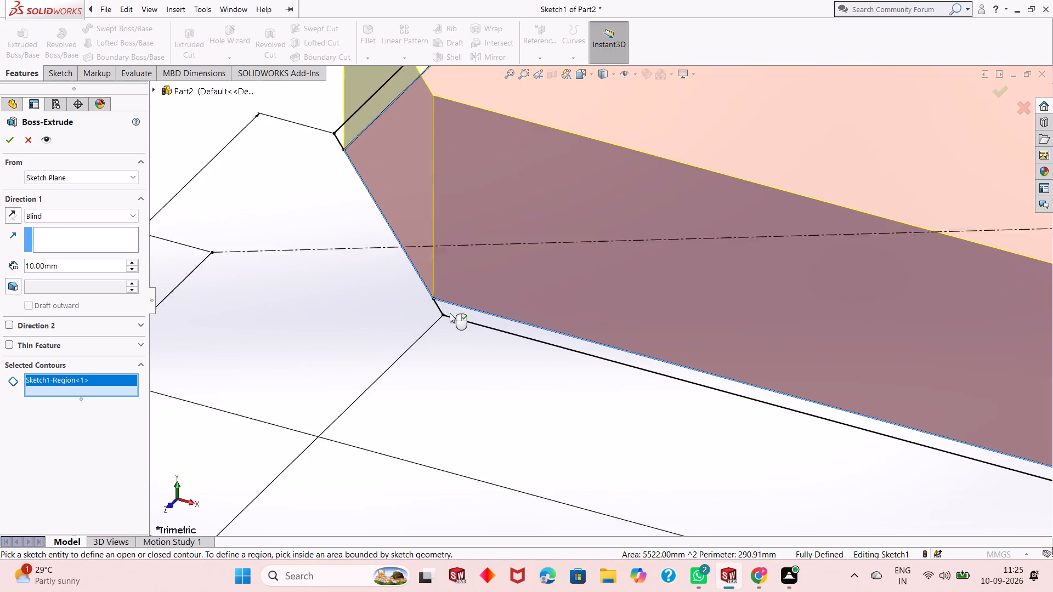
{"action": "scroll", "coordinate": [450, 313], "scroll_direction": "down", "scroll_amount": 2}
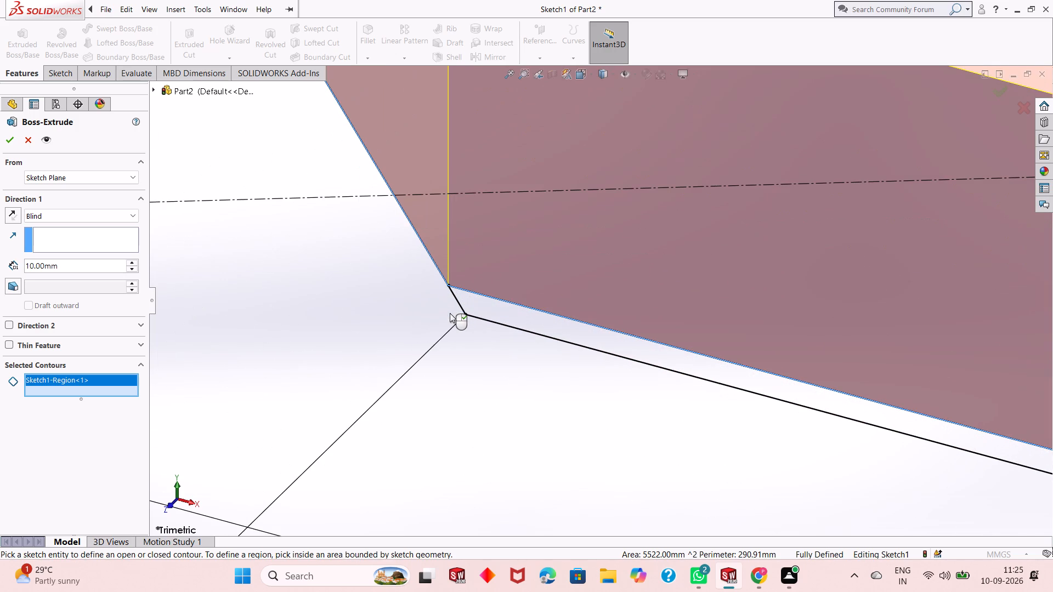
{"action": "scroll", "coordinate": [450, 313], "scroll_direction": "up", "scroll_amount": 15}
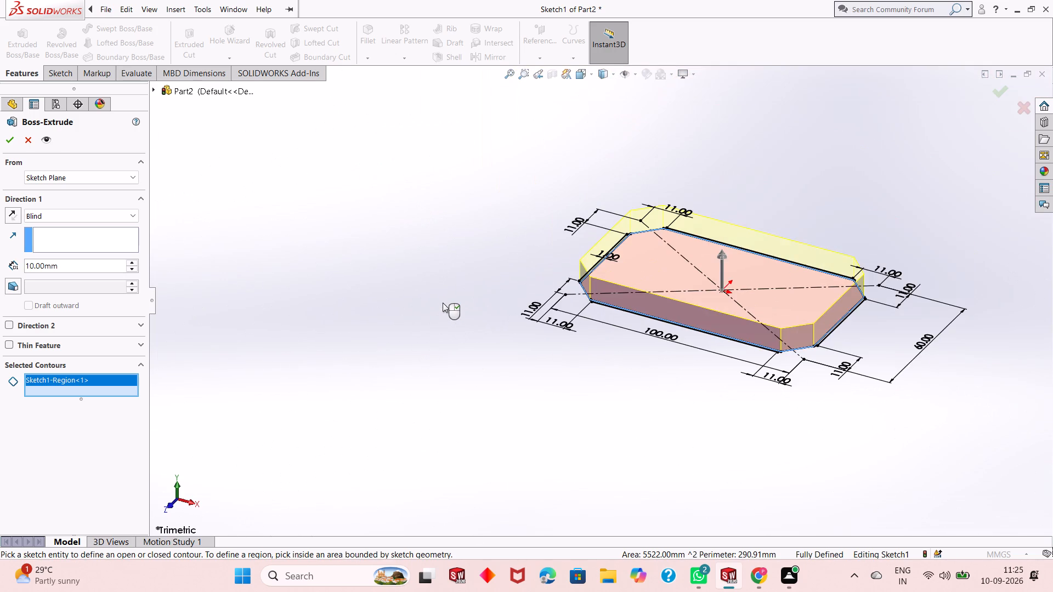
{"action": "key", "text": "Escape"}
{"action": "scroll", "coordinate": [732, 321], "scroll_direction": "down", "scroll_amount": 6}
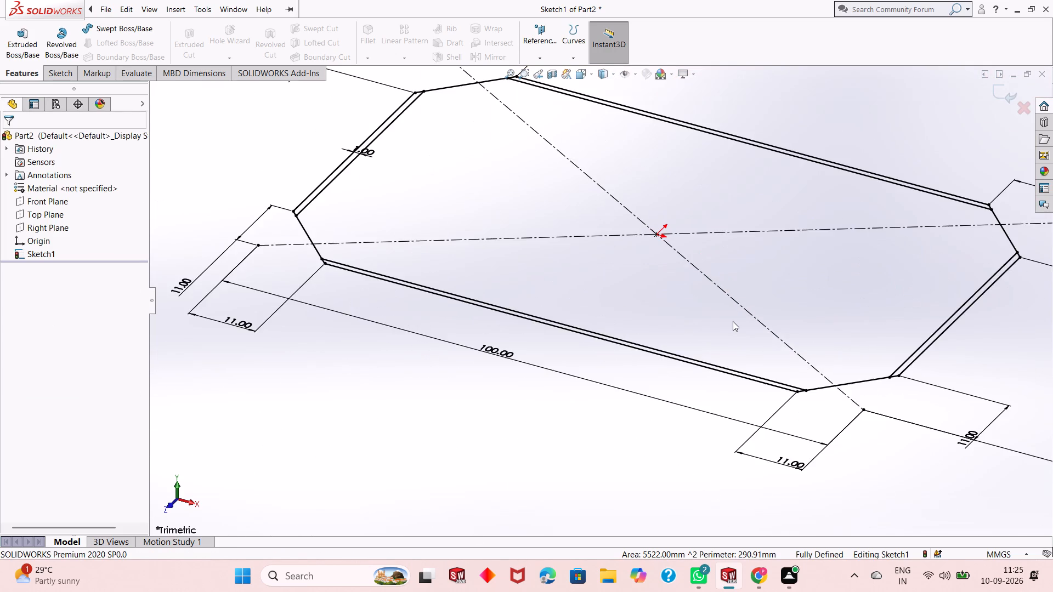
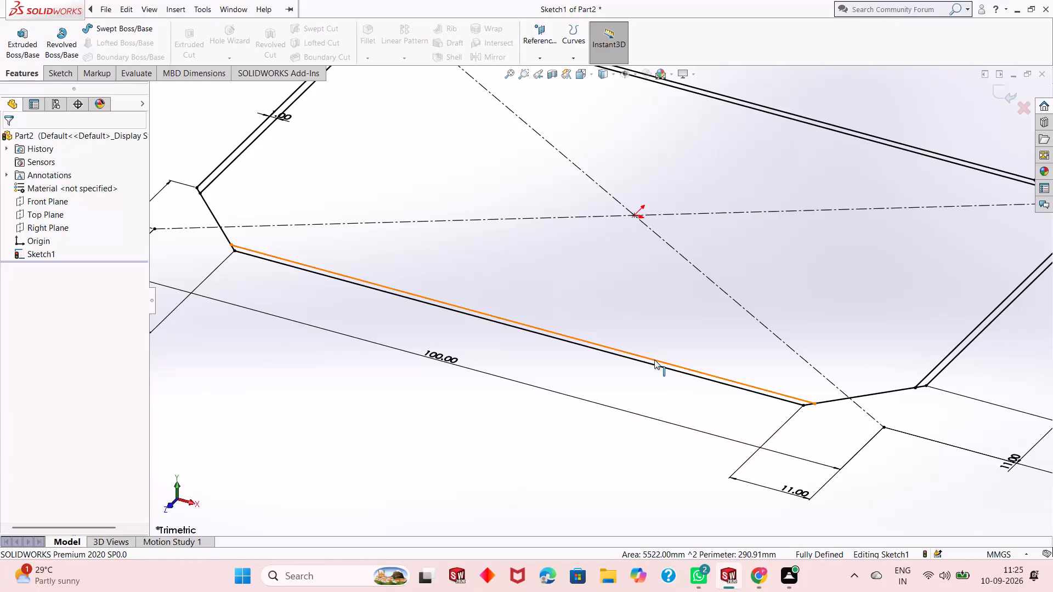
Examine the sketch's double outline and trimmed corners, especially where the inner and outer lines meet the corner diagonals.
{"action": "left_click", "coordinate": [654, 362]}
{"action": "scroll", "coordinate": [654, 362], "scroll_direction": "down", "scroll_amount": 2}
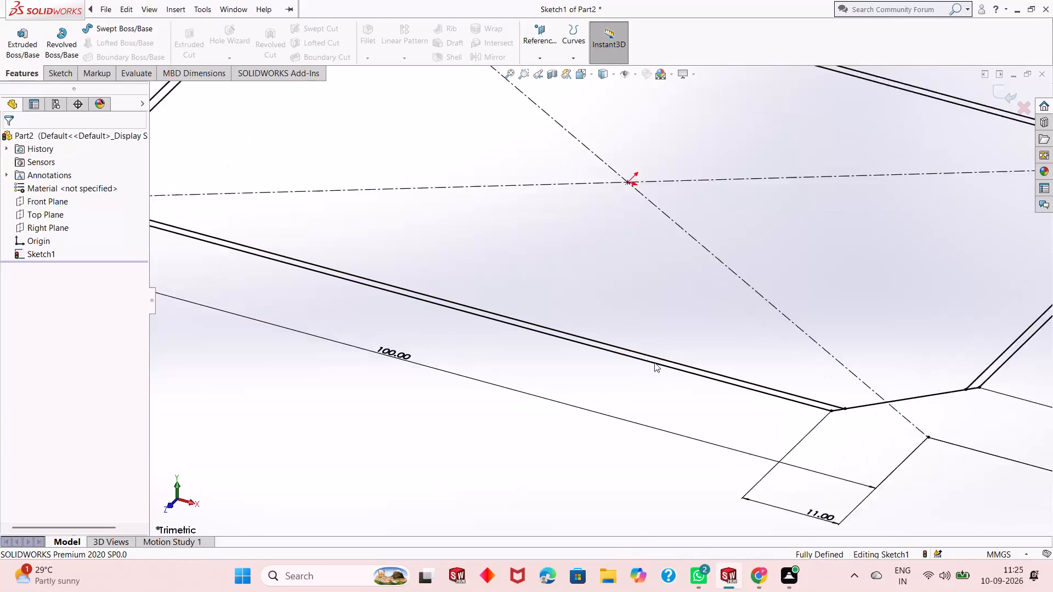
{"action": "scroll", "coordinate": [654, 362], "scroll_direction": "down", "scroll_amount": 5}
{"action": "left_click", "coordinate": [658, 334]}
{"action": "scroll", "coordinate": [658, 334], "scroll_direction": "up", "scroll_amount": 3}
{"action": "scroll", "coordinate": [543, 331], "scroll_direction": "up", "scroll_amount": 5}
{"action": "scroll", "coordinate": [304, 206], "scroll_direction": "up", "scroll_amount": 2}
{"action": "scroll", "coordinate": [361, 230], "scroll_direction": "down", "scroll_amount": 7}
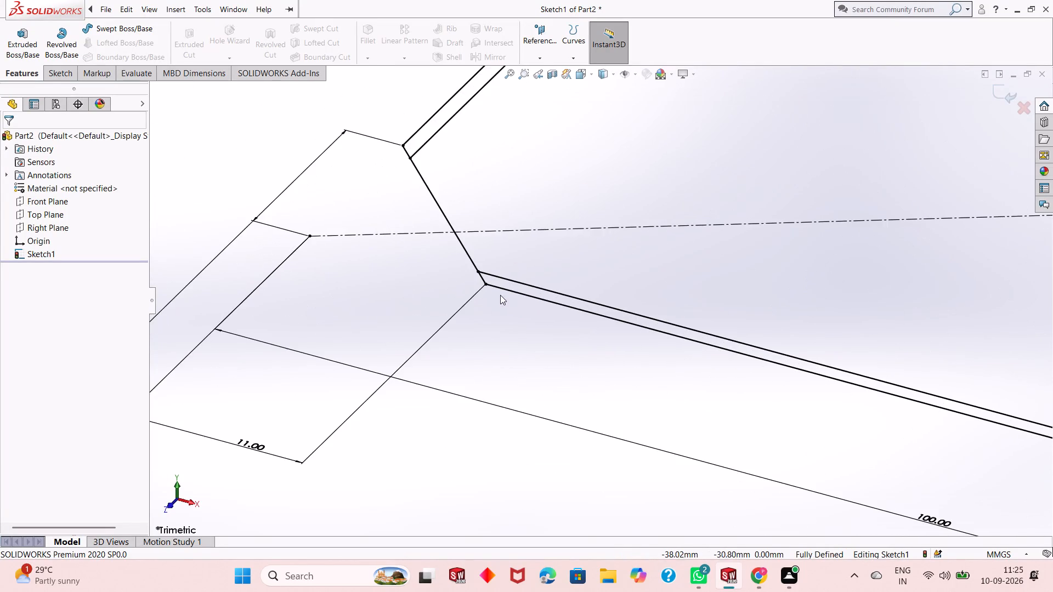
{"action": "scroll", "coordinate": [501, 288], "scroll_direction": "down", "scroll_amount": 10}
{"action": "left_click", "coordinate": [529, 260]}
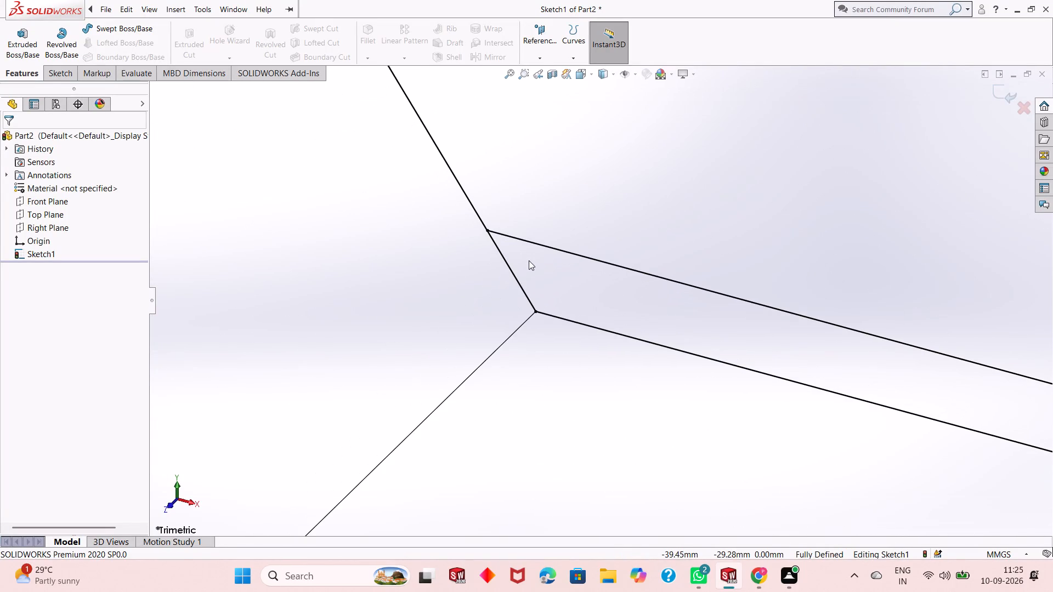
{"action": "scroll", "coordinate": [515, 278], "scroll_direction": "up", "scroll_amount": 17}
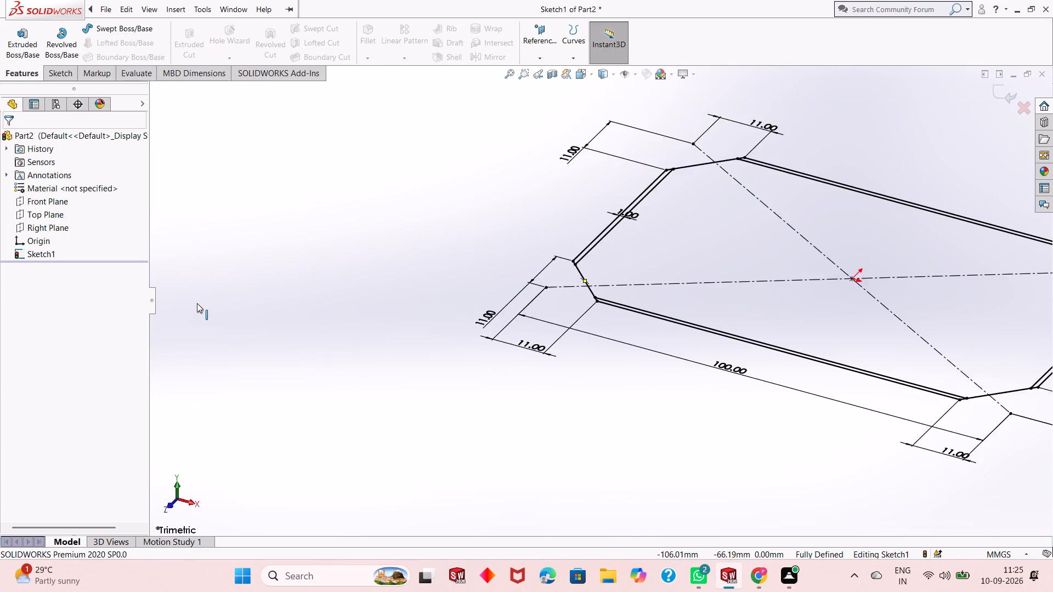
{"action": "scroll", "coordinate": [197, 303], "scroll_direction": "up", "scroll_amount": 5}
{"action": "scroll", "coordinate": [778, 325], "scroll_direction": "down", "scroll_amount": 4}
{"action": "left_click", "coordinate": [540, 283]}
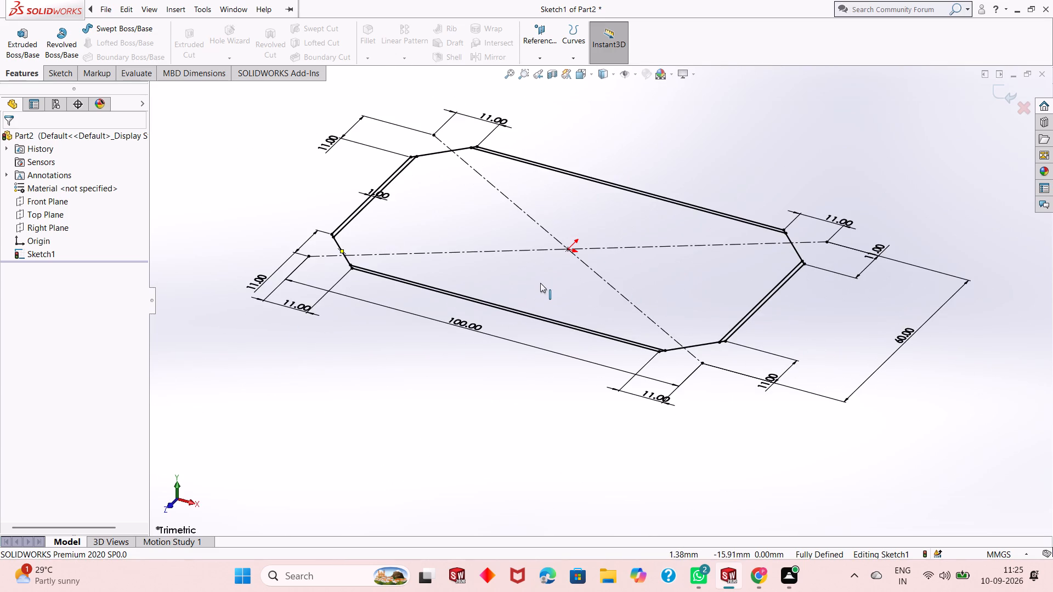
{"action": "left_click", "coordinate": [609, 275]}
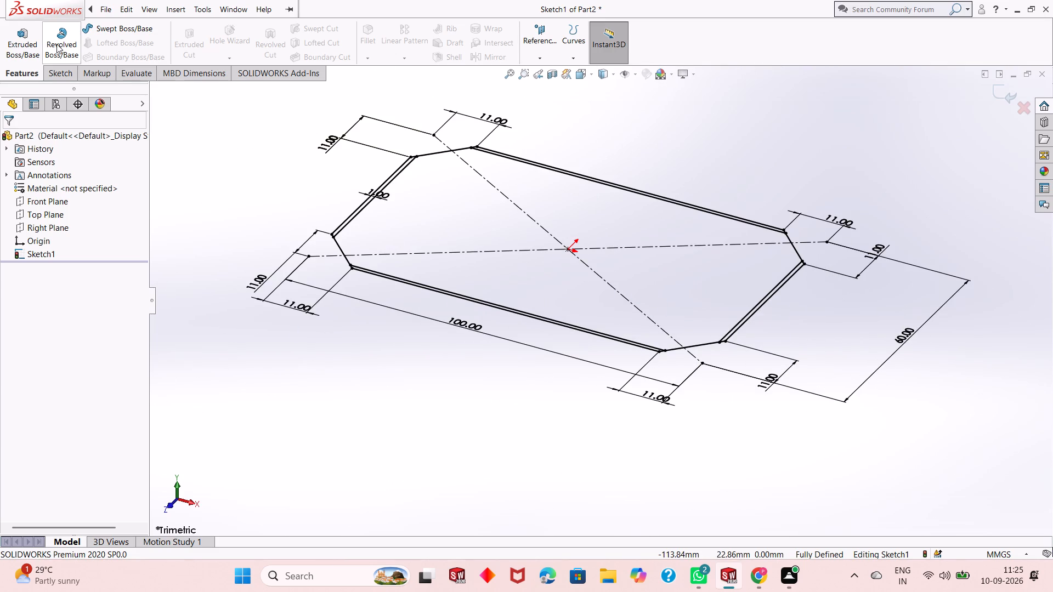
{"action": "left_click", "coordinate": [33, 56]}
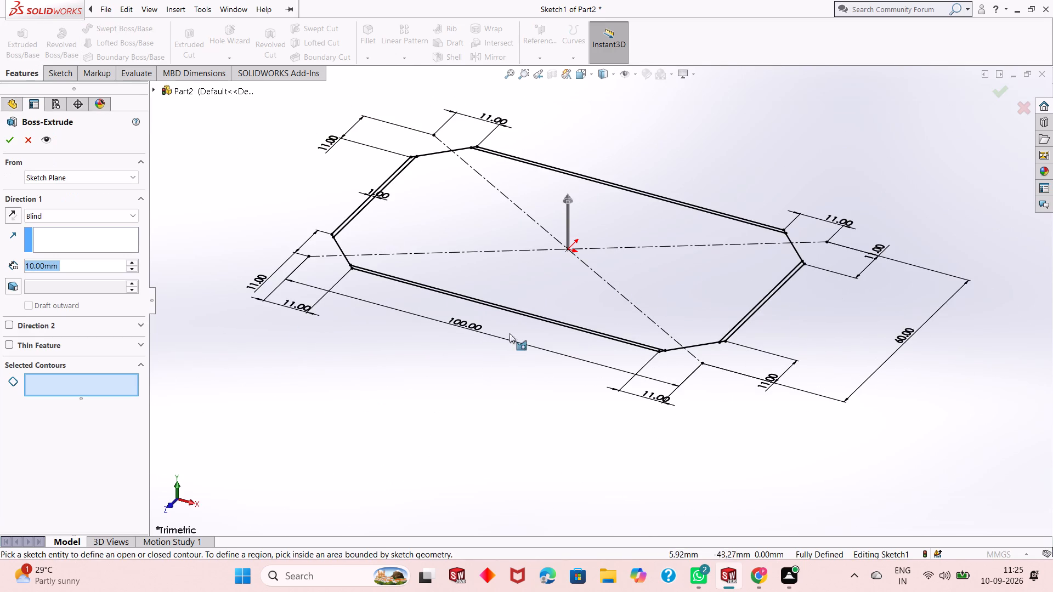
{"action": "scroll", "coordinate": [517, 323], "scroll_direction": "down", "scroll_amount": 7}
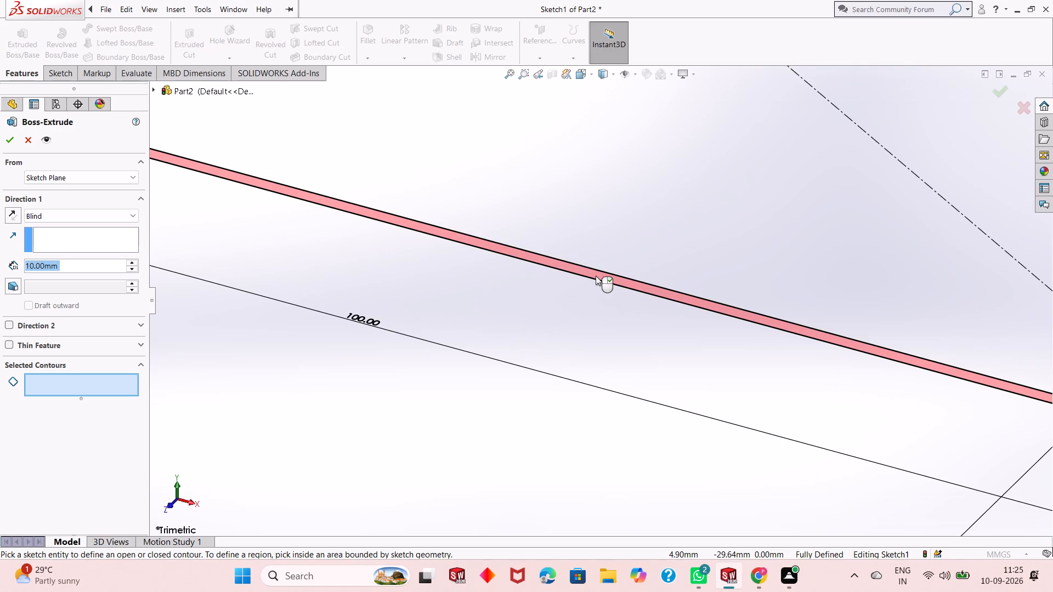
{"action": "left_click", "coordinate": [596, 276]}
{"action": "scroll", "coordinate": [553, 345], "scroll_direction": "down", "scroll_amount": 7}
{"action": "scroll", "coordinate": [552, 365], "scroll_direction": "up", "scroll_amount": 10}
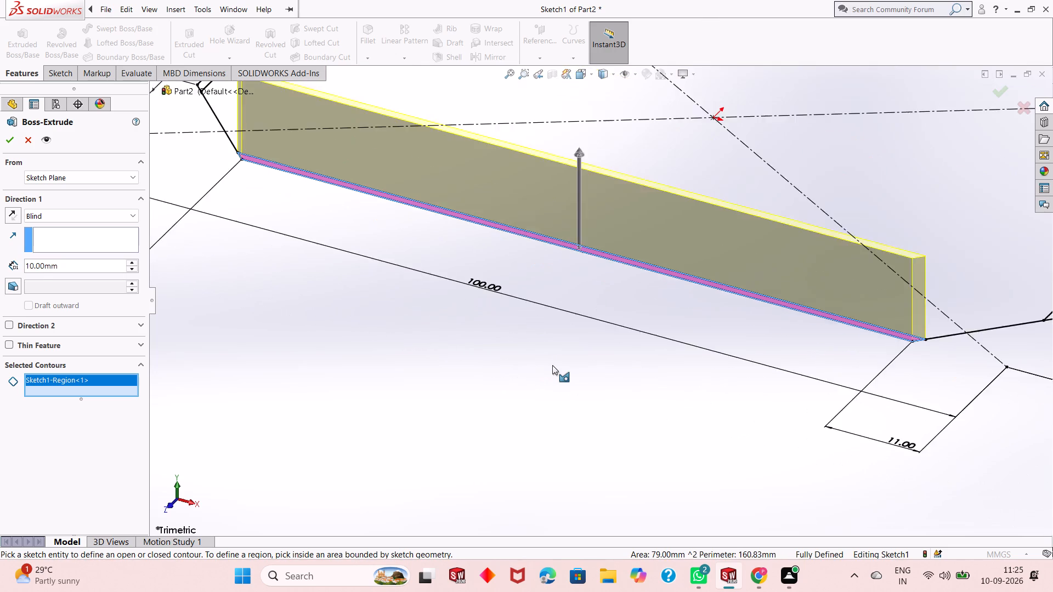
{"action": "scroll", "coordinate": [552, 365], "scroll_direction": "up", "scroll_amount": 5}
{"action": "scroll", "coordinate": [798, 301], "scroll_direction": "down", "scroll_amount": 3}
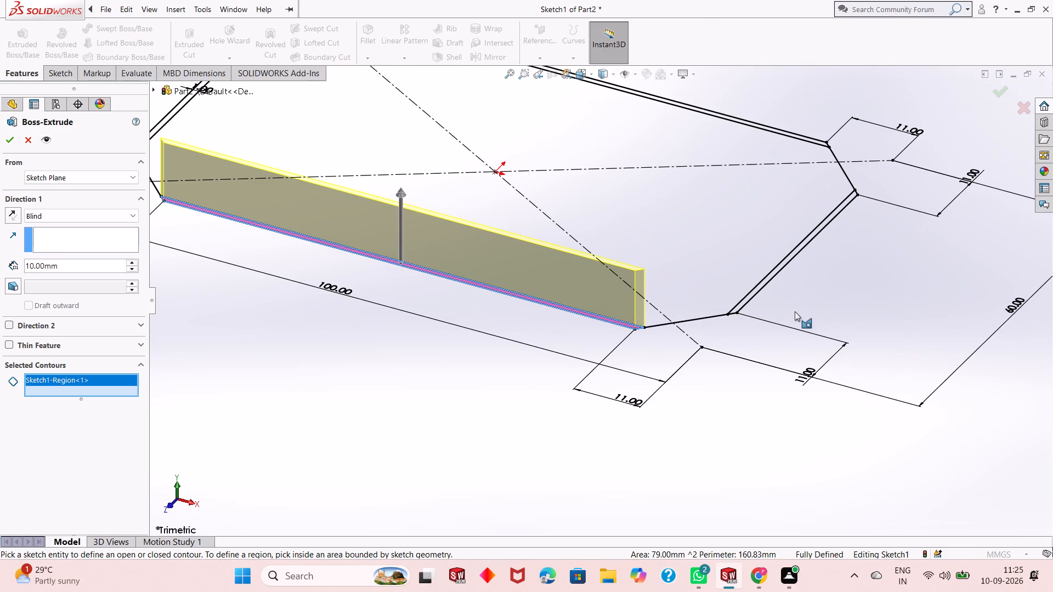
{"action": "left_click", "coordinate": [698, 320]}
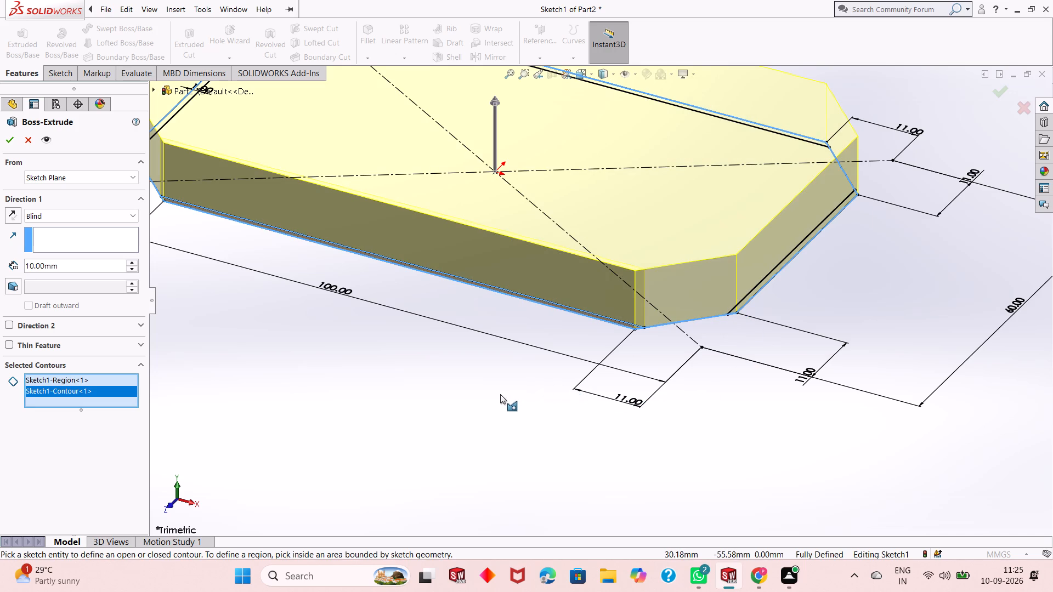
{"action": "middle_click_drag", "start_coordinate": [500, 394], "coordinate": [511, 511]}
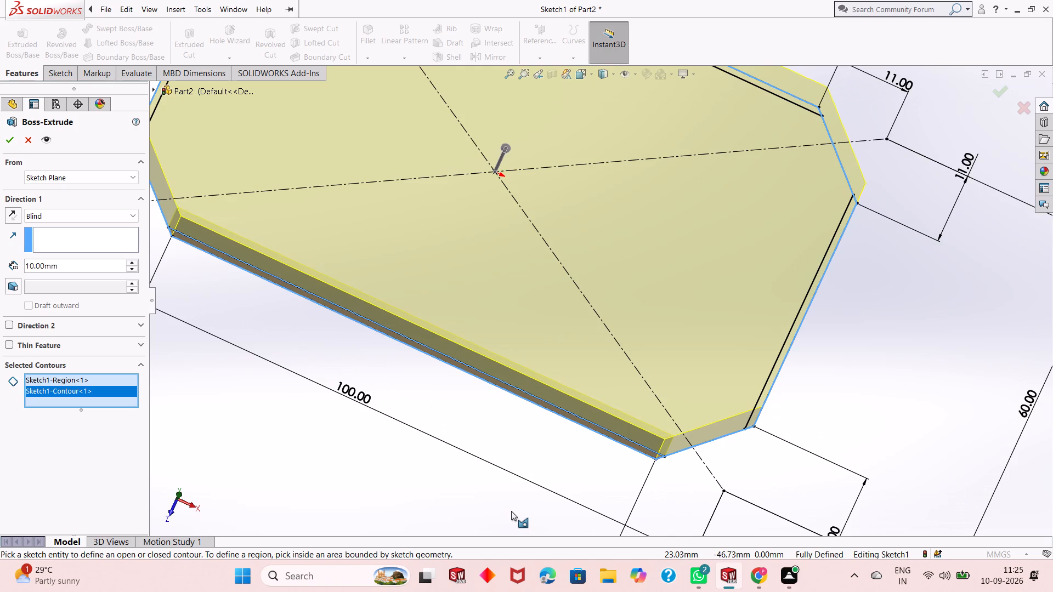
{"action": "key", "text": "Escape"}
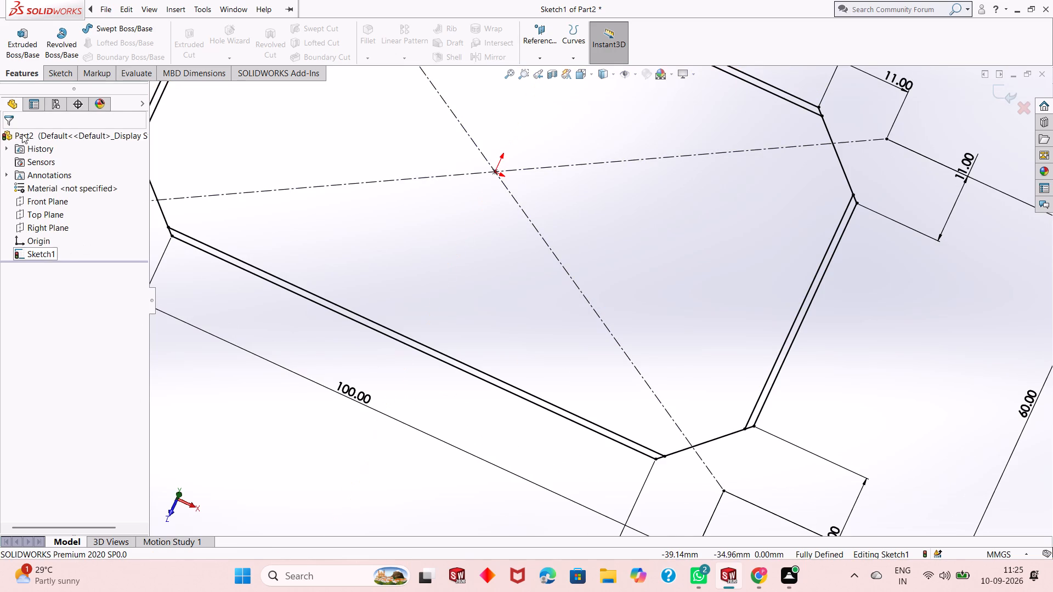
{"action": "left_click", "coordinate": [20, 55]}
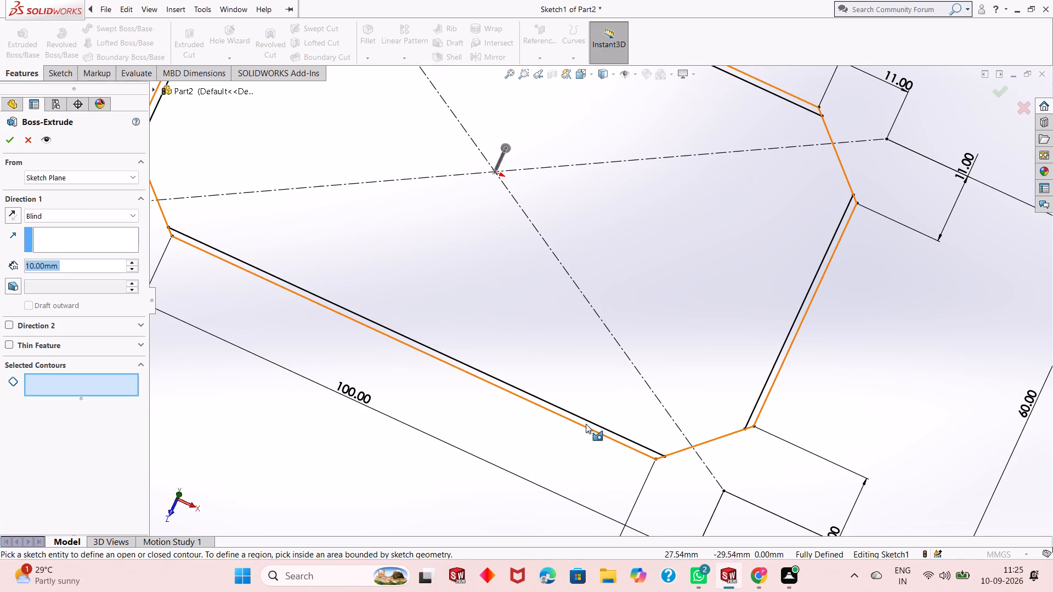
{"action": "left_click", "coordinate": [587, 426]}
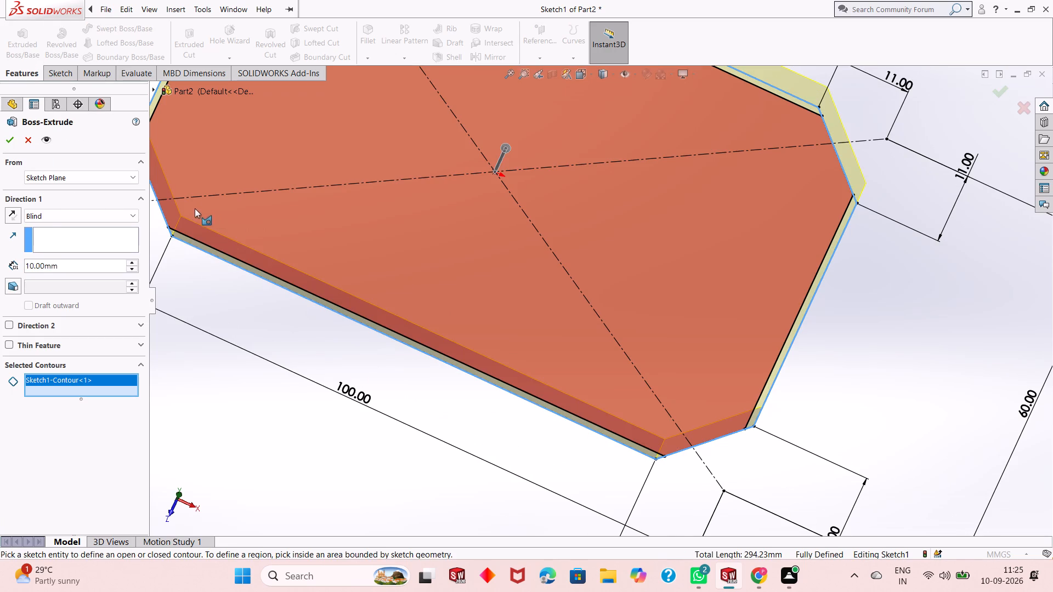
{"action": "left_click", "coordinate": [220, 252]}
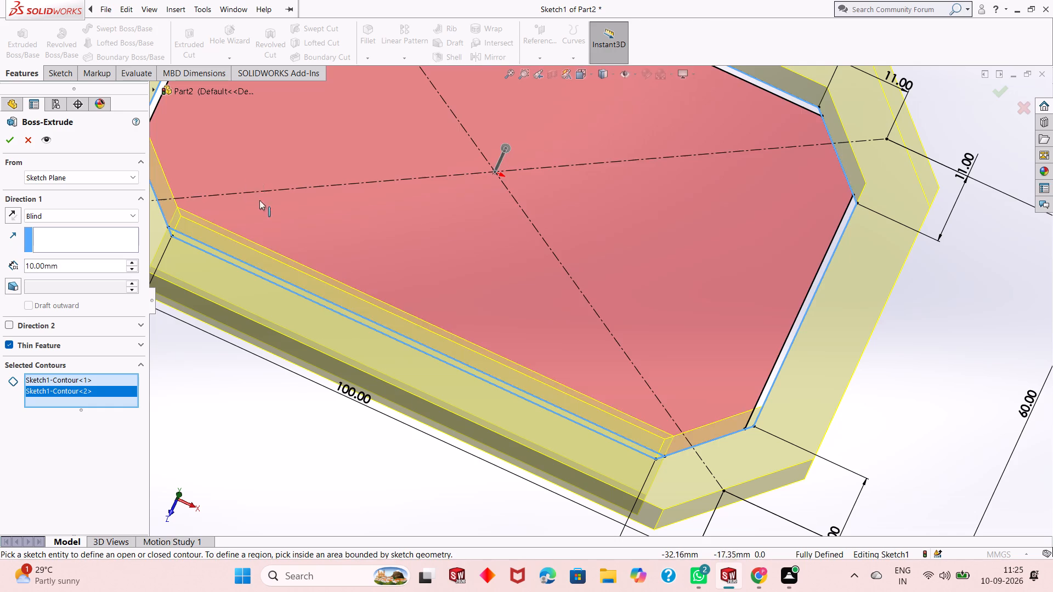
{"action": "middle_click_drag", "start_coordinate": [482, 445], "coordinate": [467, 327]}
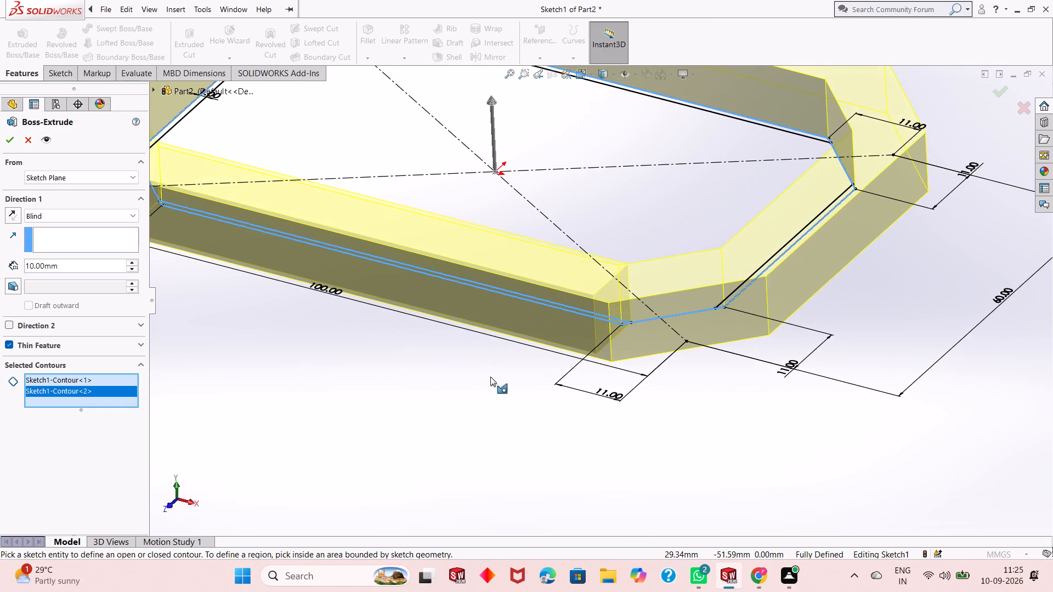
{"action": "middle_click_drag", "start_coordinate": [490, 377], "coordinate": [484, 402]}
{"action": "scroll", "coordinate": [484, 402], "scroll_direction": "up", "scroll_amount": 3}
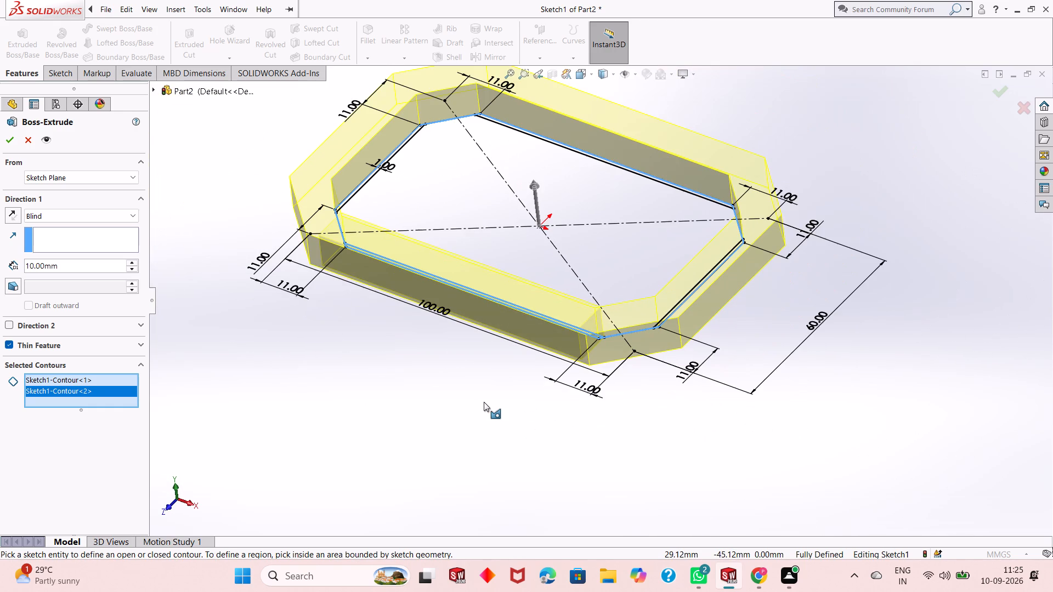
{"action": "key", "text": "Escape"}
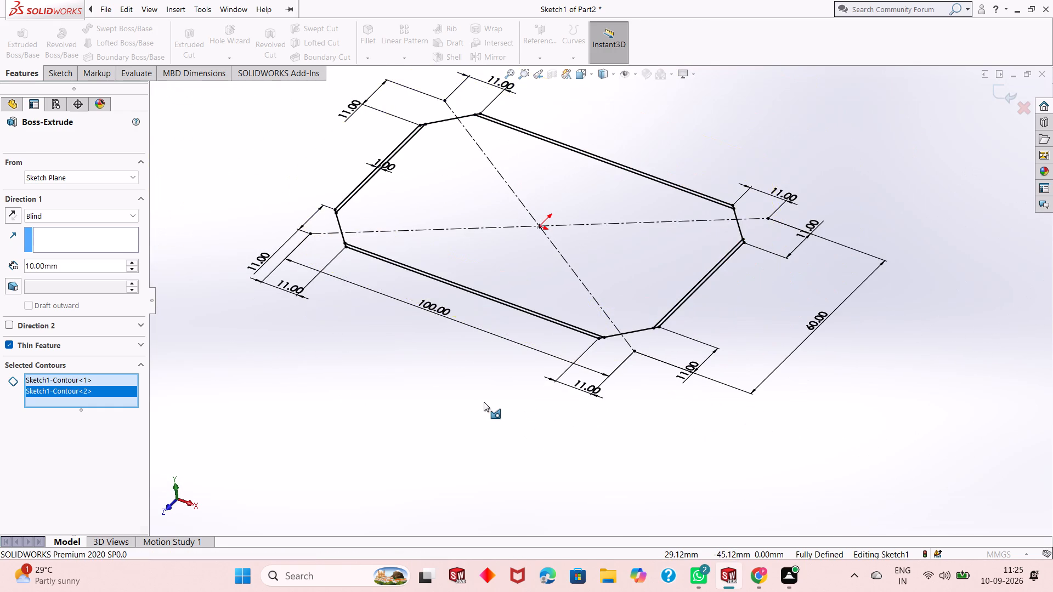
Extrude the outer chamfered contour of the sketch as a blind boss 1 mm deep.
{"action": "left_click", "coordinate": [39, 40]}
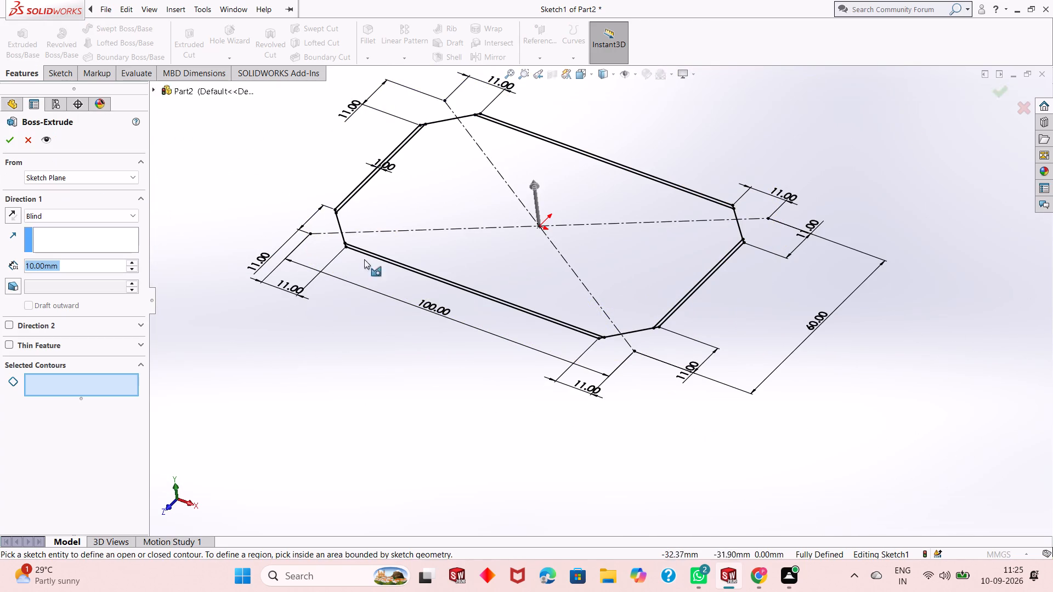
{"action": "left_click", "coordinate": [376, 259]}
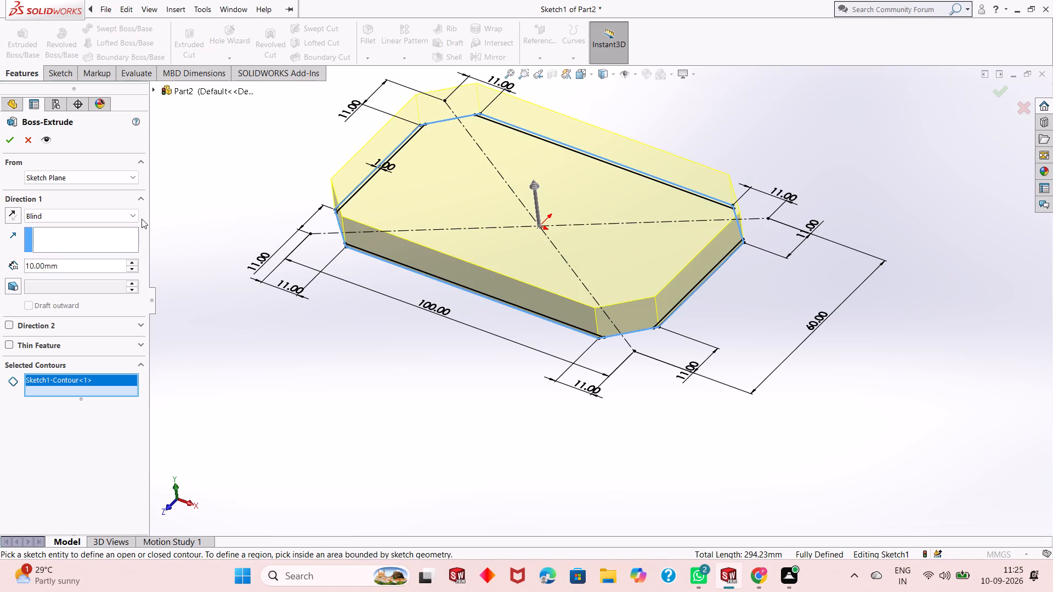
{"action": "middle_click_drag", "start_coordinate": [482, 342], "coordinate": [511, 182]}
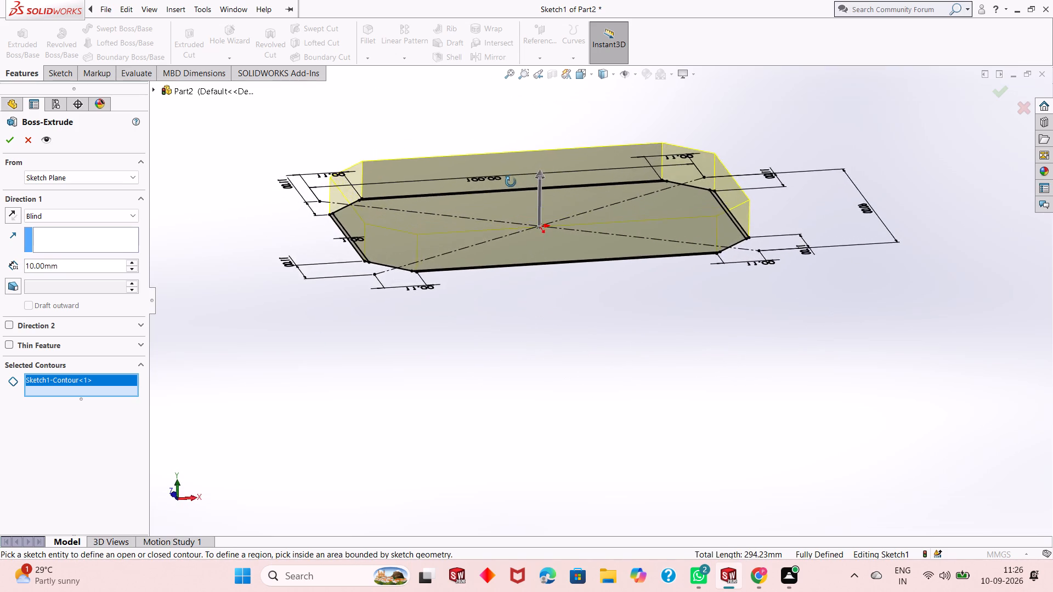
{"action": "middle_click_drag", "start_coordinate": [511, 182], "coordinate": [475, 343]}
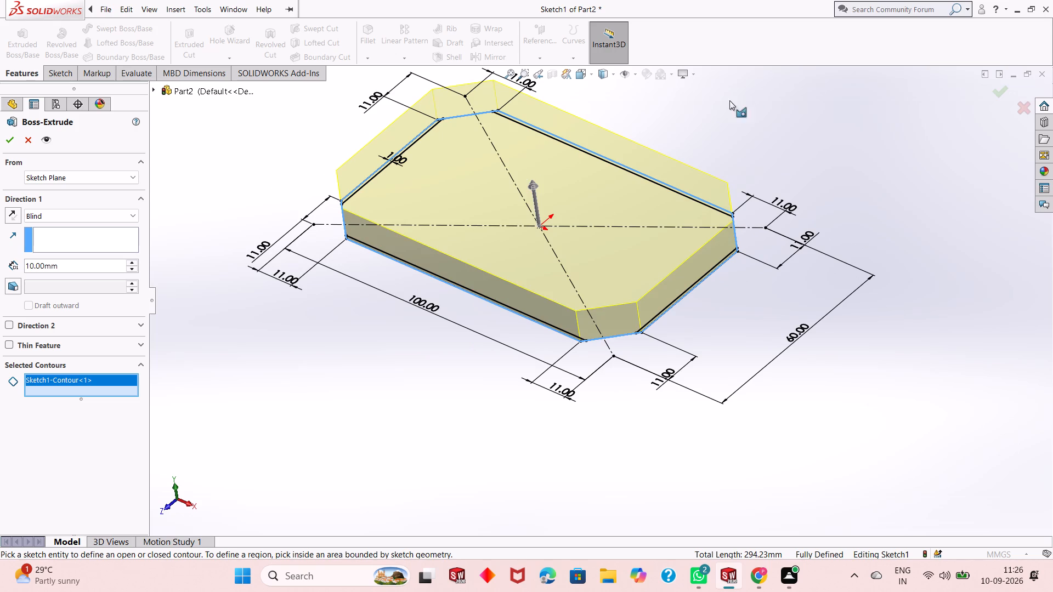
{"action": "scroll", "coordinate": [628, 104], "scroll_direction": "up", "scroll_amount": 1}
{"action": "scroll", "coordinate": [591, 124], "scroll_direction": "down", "scroll_amount": 1}
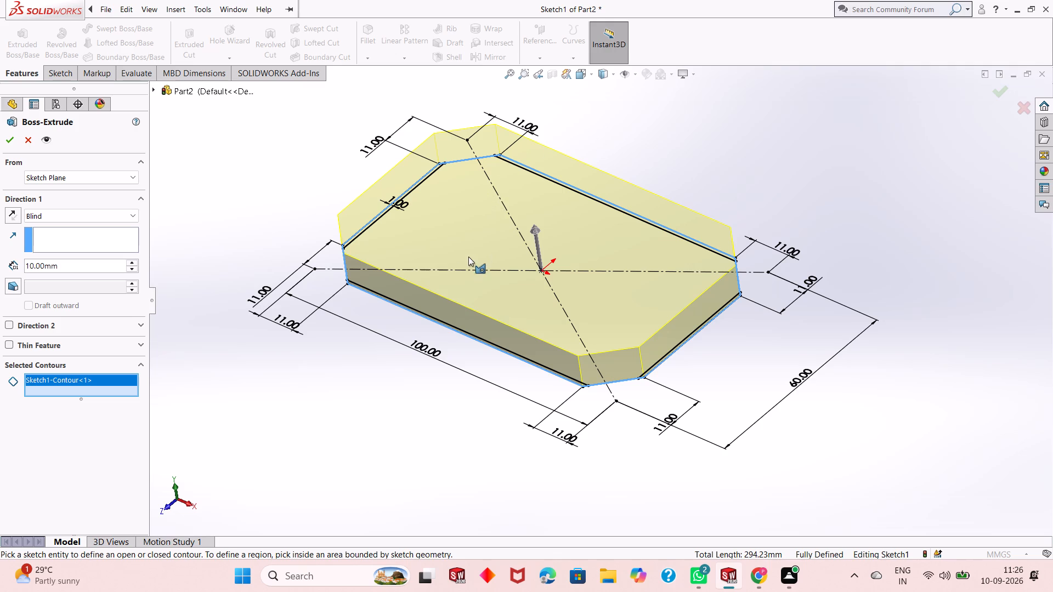
{"action": "double_click", "coordinate": [58, 261]}
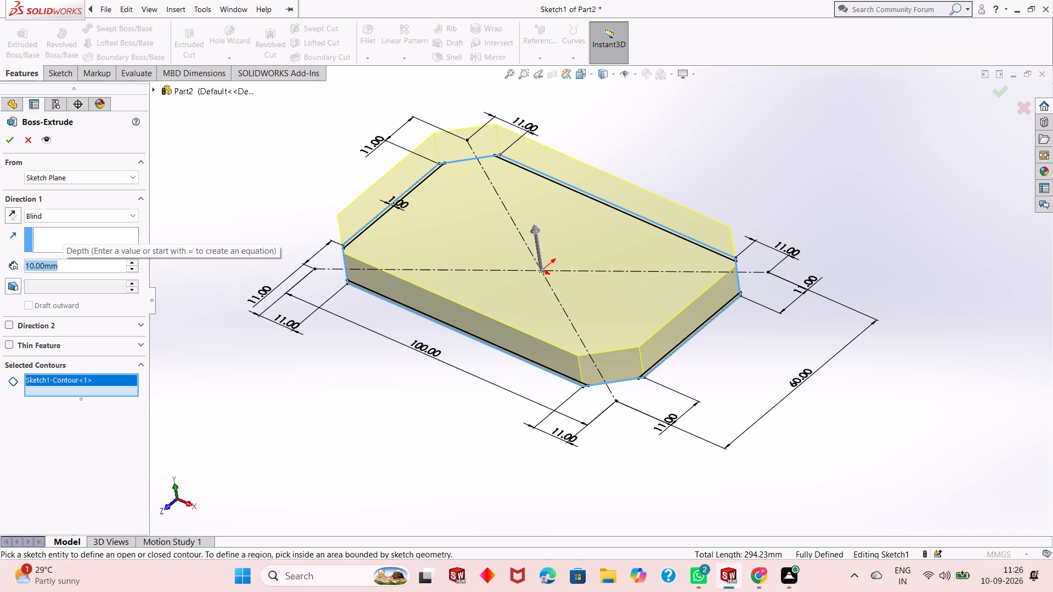
{"action": "key", "text": "1"}
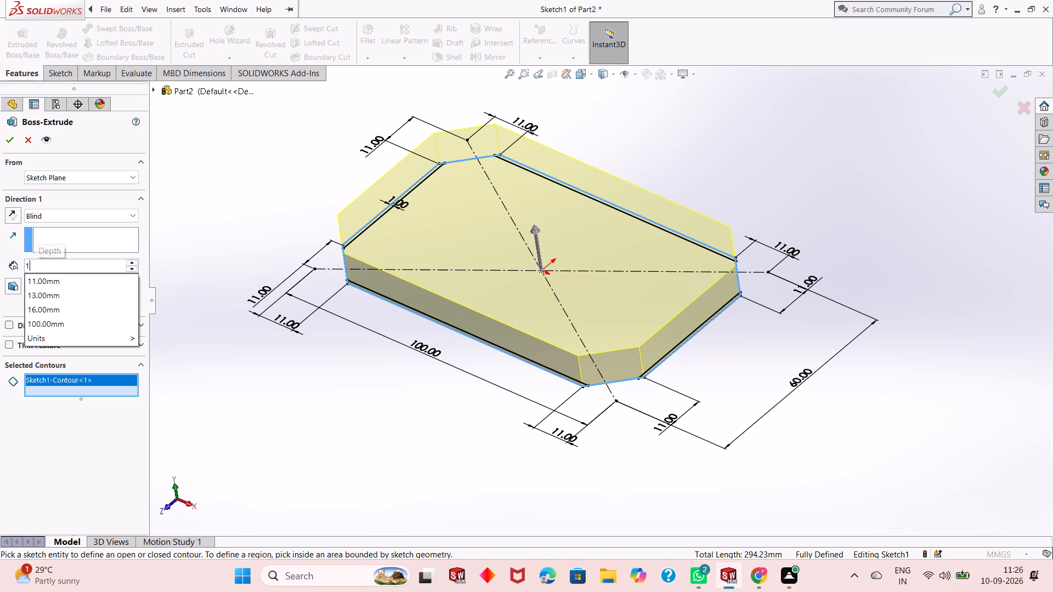
{"action": "key", "text": "Return"}
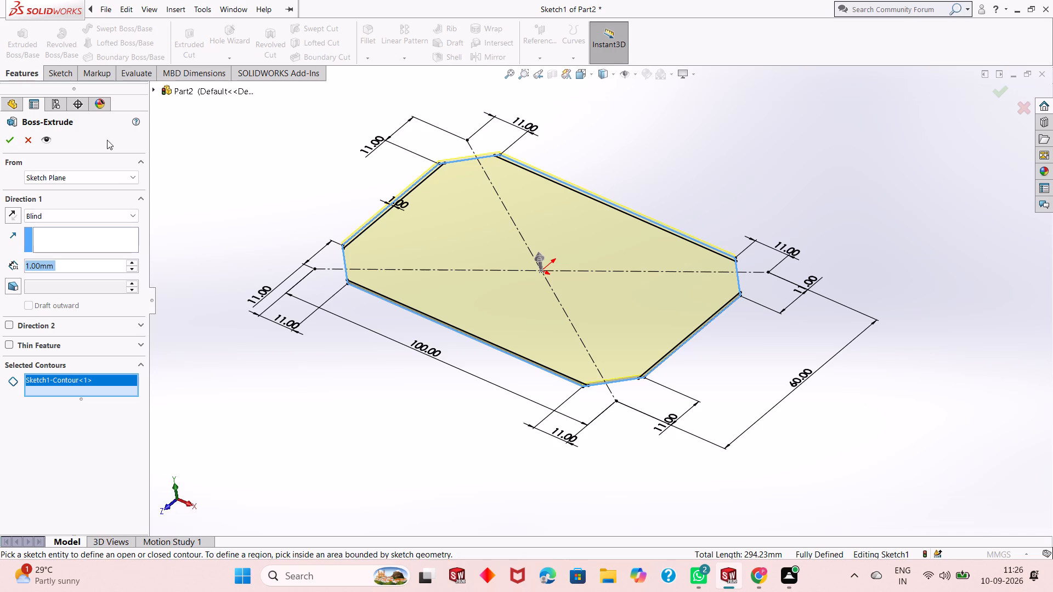
{"action": "left_click", "coordinate": [5, 144]}
{"action": "key", "text": "Escape"}
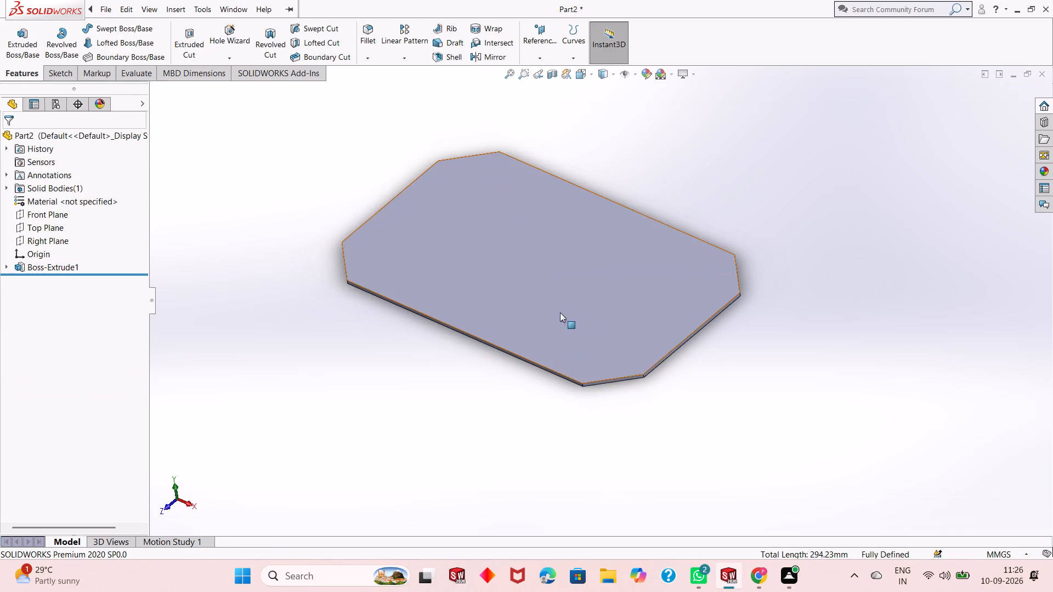
Examine the extruded plate's thickness and edges from a low side angle.
{"action": "scroll", "coordinate": [610, 343], "scroll_direction": "down", "scroll_amount": 3}
{"action": "scroll", "coordinate": [610, 343], "scroll_direction": "up", "scroll_amount": 3}
{"action": "middle_click_drag", "start_coordinate": [610, 343], "coordinate": [642, 261]}
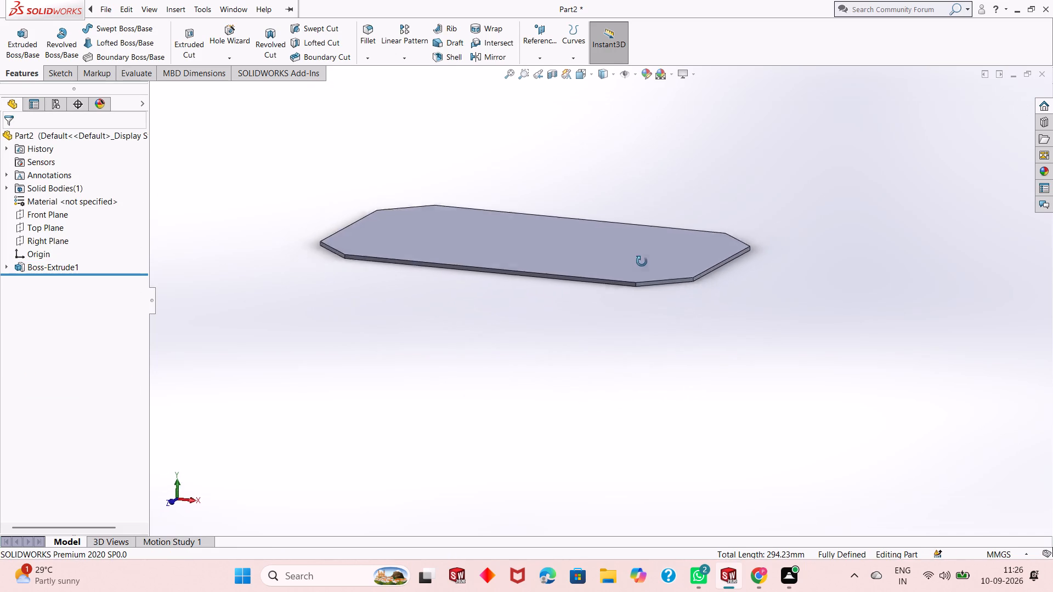
{"action": "middle_click_drag", "start_coordinate": [642, 261], "coordinate": [659, 249]}
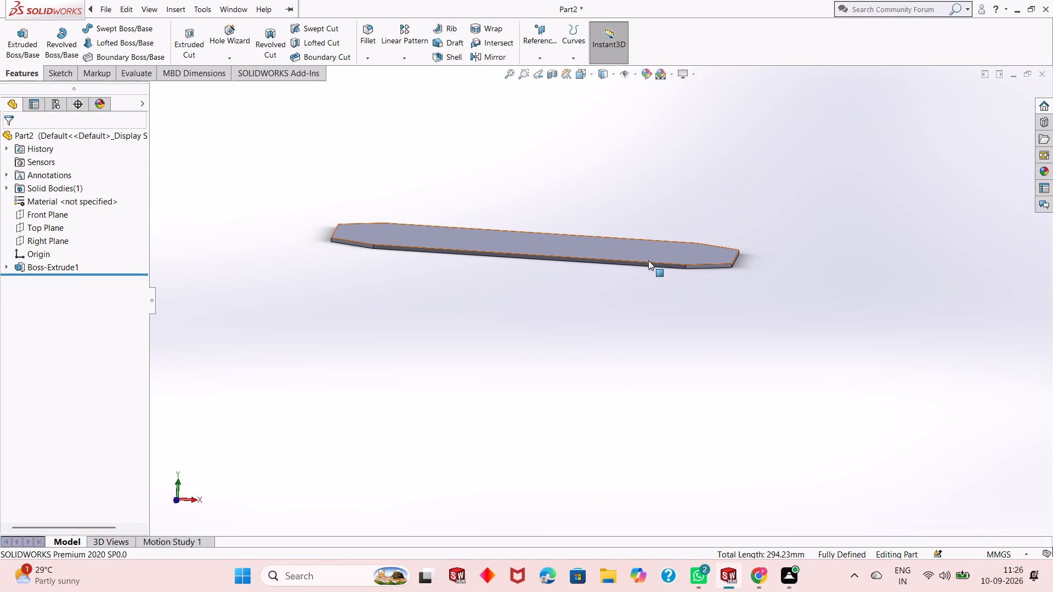
{"action": "scroll", "coordinate": [648, 260], "scroll_direction": "up", "scroll_amount": 3}
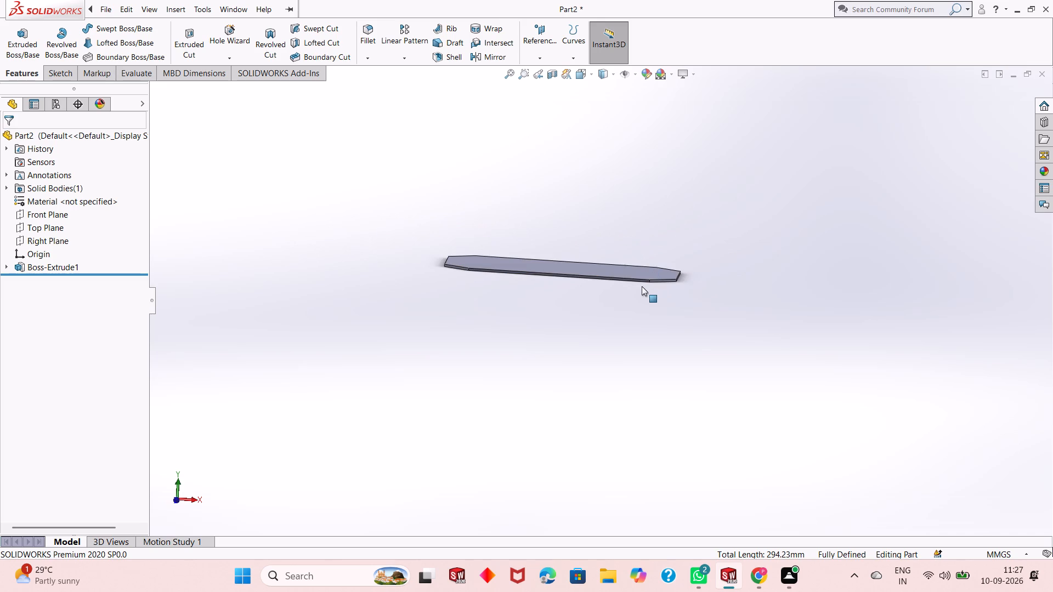
{"action": "scroll", "coordinate": [641, 286], "scroll_direction": "down", "scroll_amount": 3}
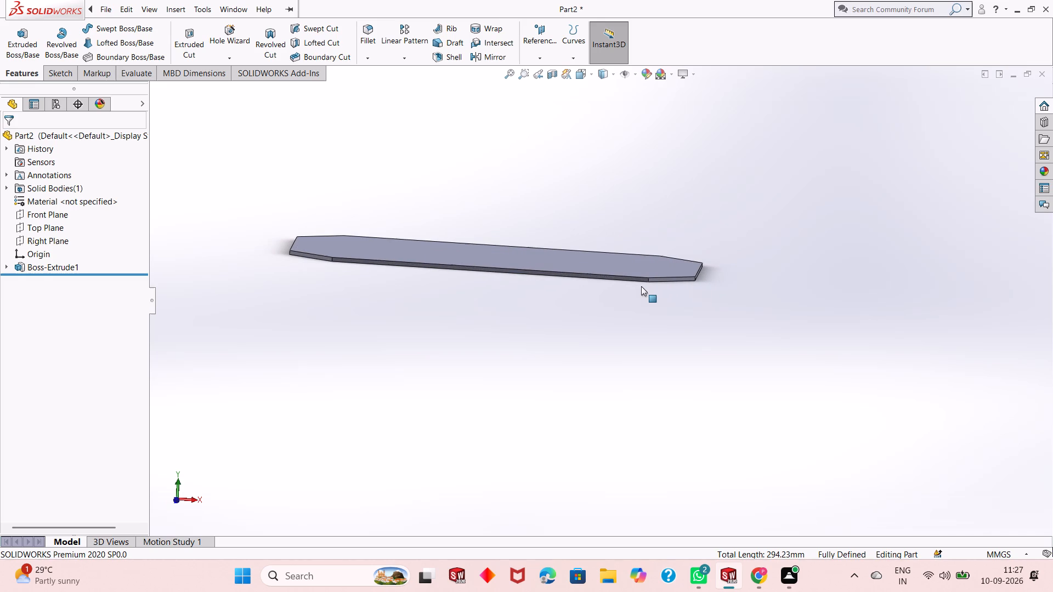
{"action": "scroll", "coordinate": [641, 286], "scroll_direction": "down", "scroll_amount": 2}
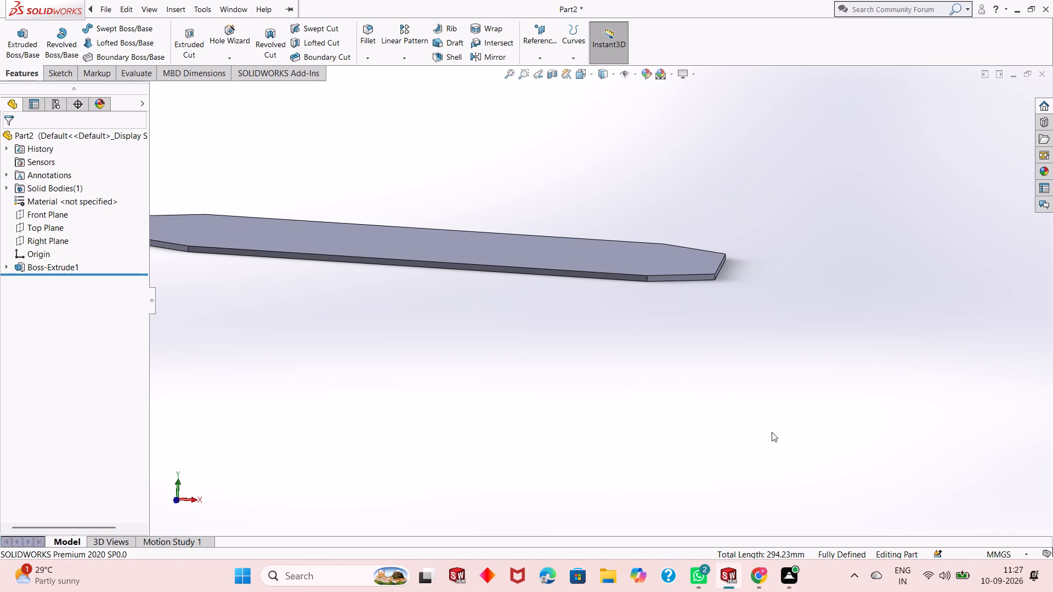
{"action": "scroll", "coordinate": [772, 432], "scroll_direction": "up", "scroll_amount": 1}
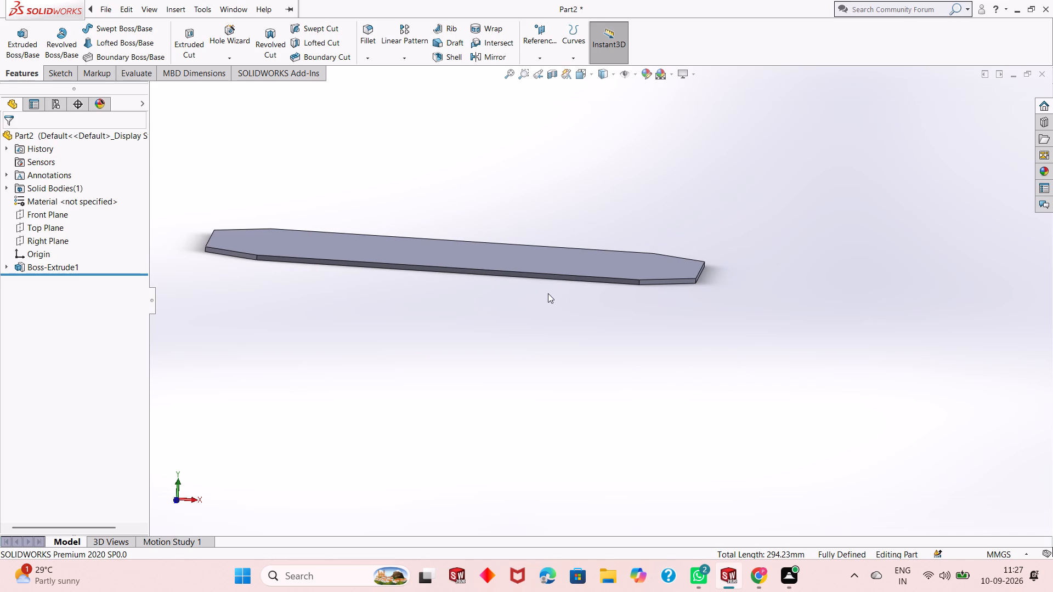
{"action": "scroll", "coordinate": [548, 293], "scroll_direction": "down", "scroll_amount": 1}
{"action": "scroll", "coordinate": [548, 293], "scroll_direction": "up", "scroll_amount": 2}
{"action": "scroll", "coordinate": [405, 252], "scroll_direction": "down", "scroll_amount": 1}
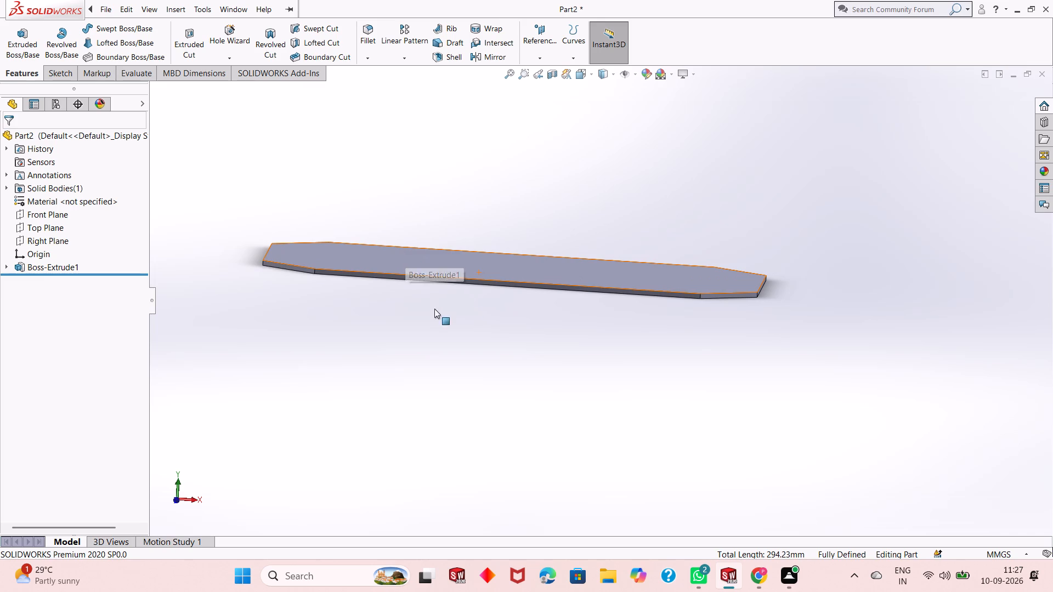
Examine the chamfered plate's upper and lower faces and its edges from several angles.
{"action": "scroll", "coordinate": [472, 295], "scroll_direction": "up", "scroll_amount": 1}
{"action": "scroll", "coordinate": [477, 275], "scroll_direction": "down", "scroll_amount": 2}
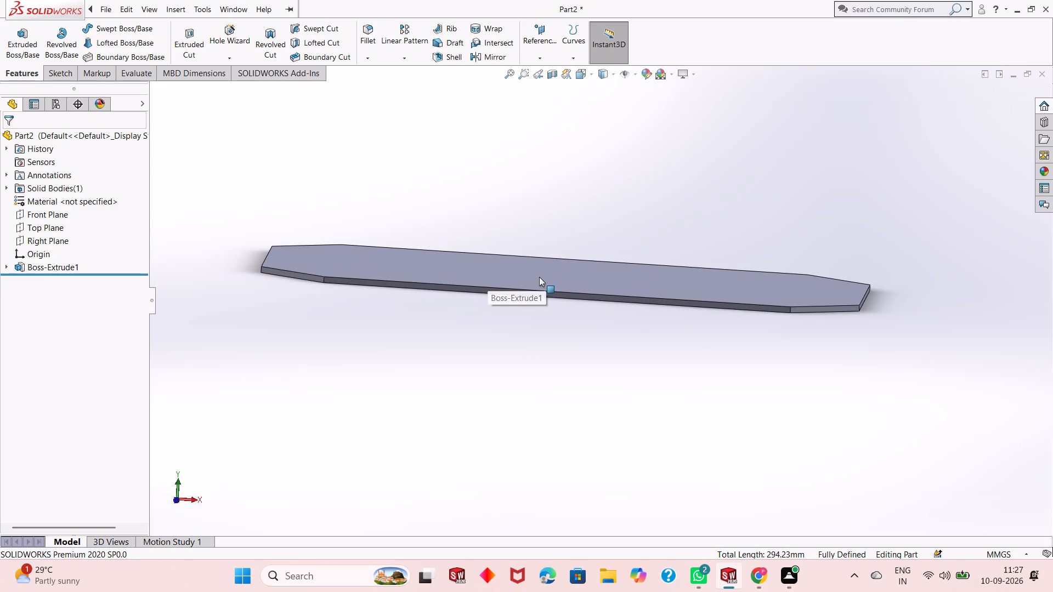
{"action": "middle_click_drag", "start_coordinate": [539, 277], "coordinate": [511, 401]}
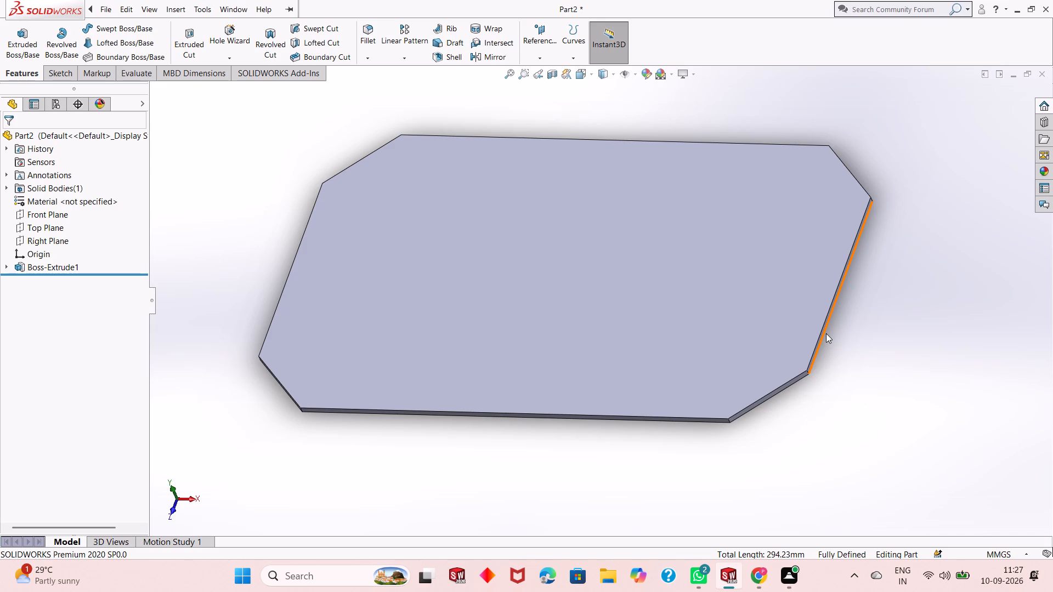
{"action": "middle_click_drag", "start_coordinate": [641, 382], "coordinate": [684, 292]}
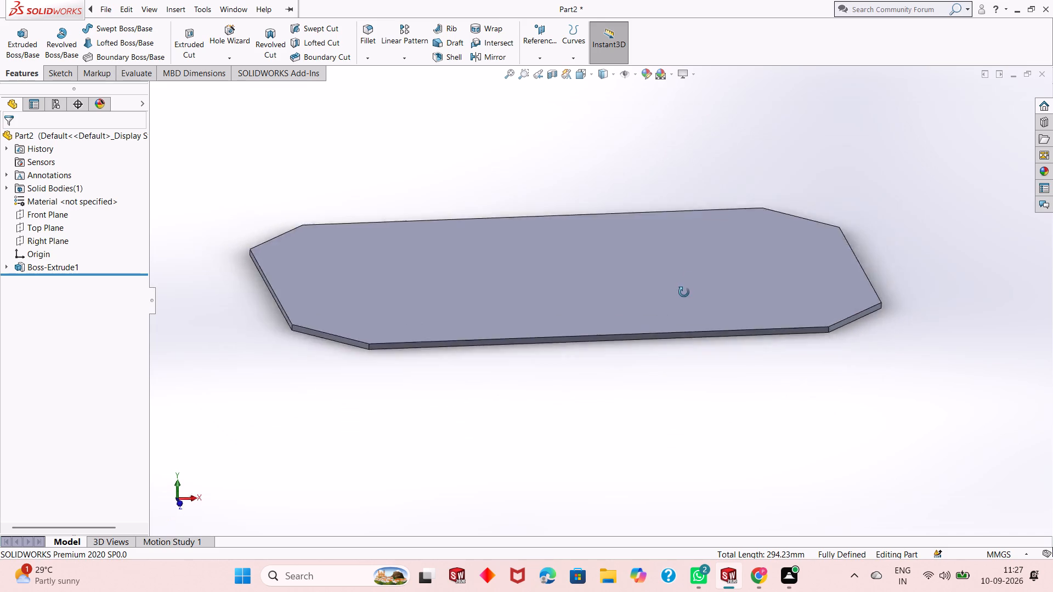
{"action": "middle_click_drag", "start_coordinate": [684, 292], "coordinate": [665, 364]}
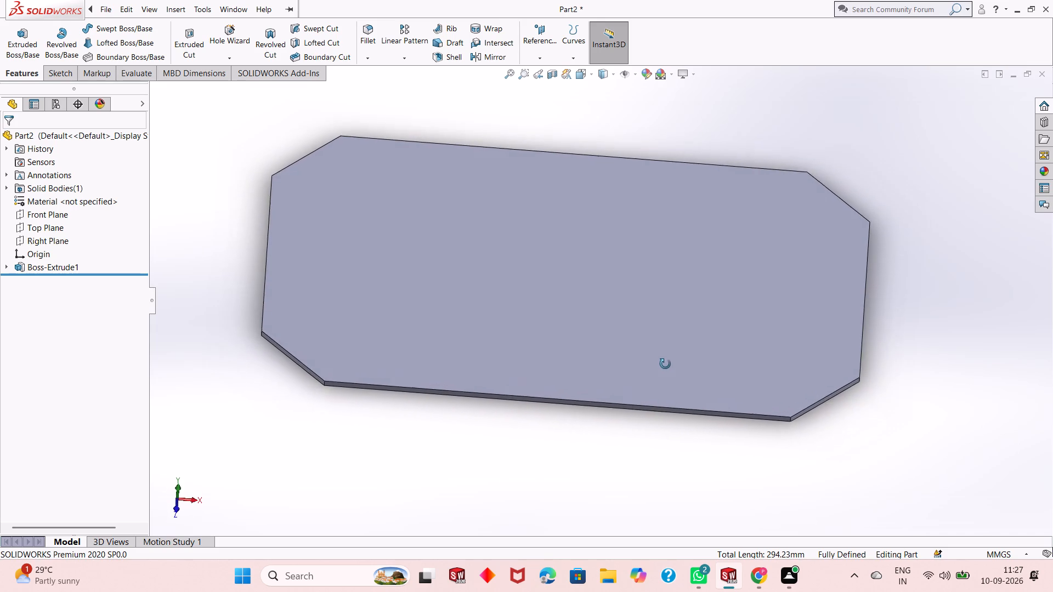
{"action": "middle_click_drag", "start_coordinate": [665, 364], "coordinate": [567, 289]}
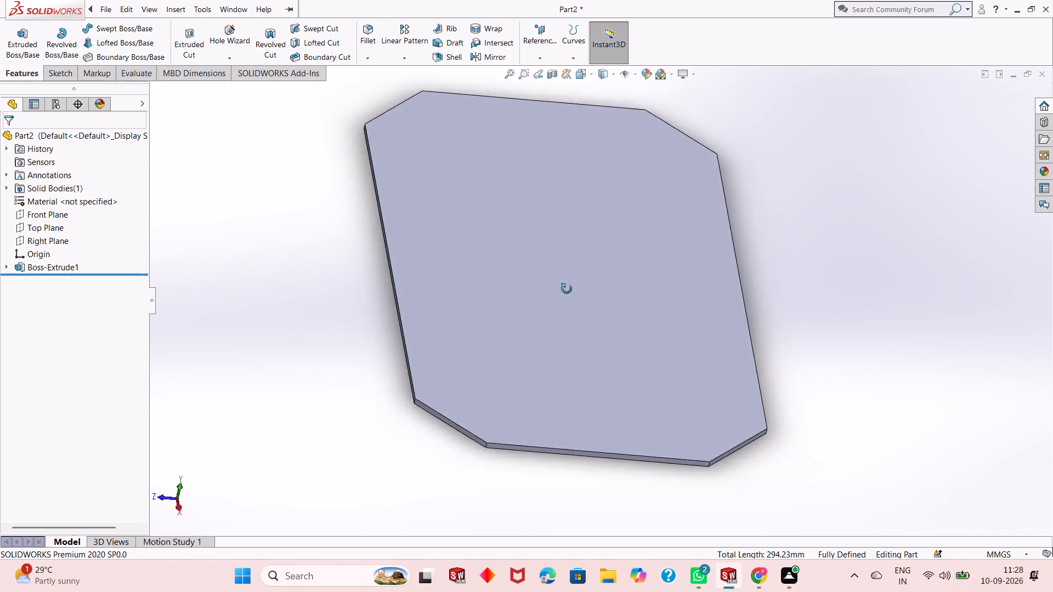
{"action": "middle_click_drag", "start_coordinate": [567, 289], "coordinate": [705, 225]}
{"action": "middle_click_drag", "start_coordinate": [493, 213], "coordinate": [460, 314]}
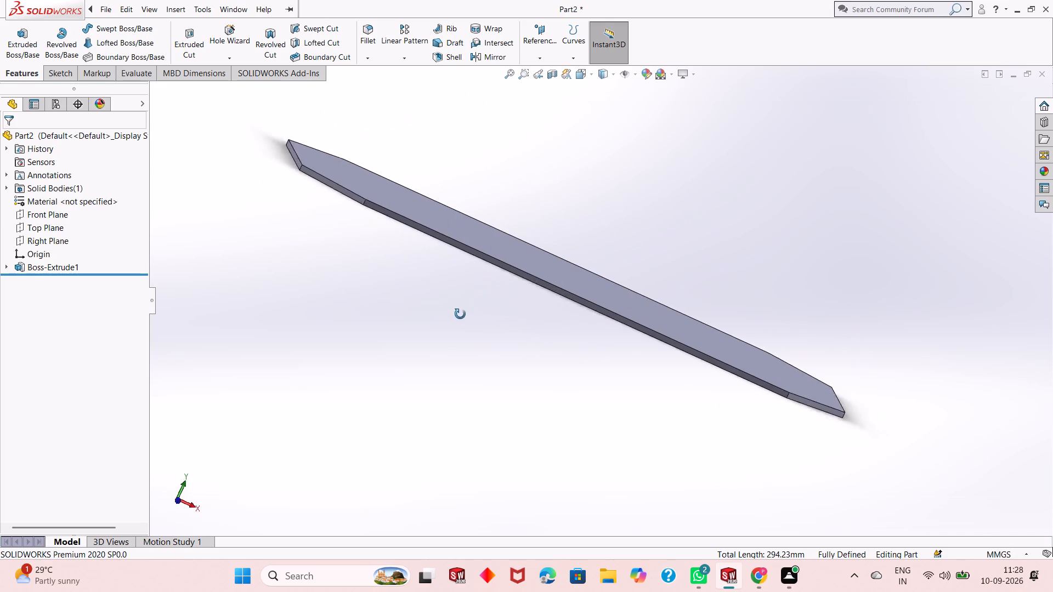
{"action": "middle_click_drag", "start_coordinate": [460, 314], "coordinate": [458, 316]}
{"action": "middle_click_drag", "start_coordinate": [910, 382], "coordinate": [854, 257]}
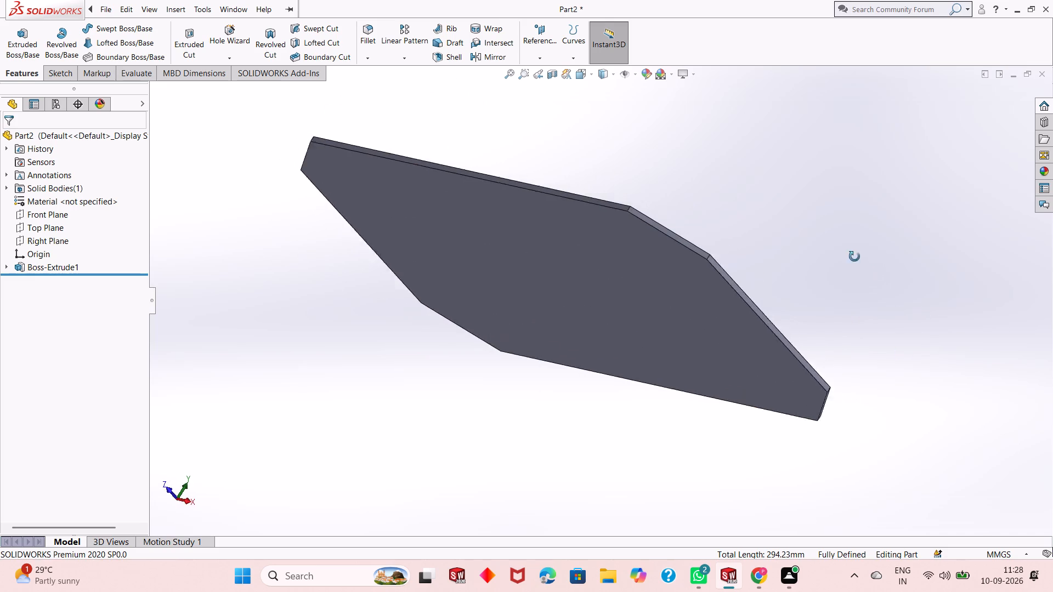
{"action": "middle_click_drag", "start_coordinate": [854, 257], "coordinate": [726, 211]}
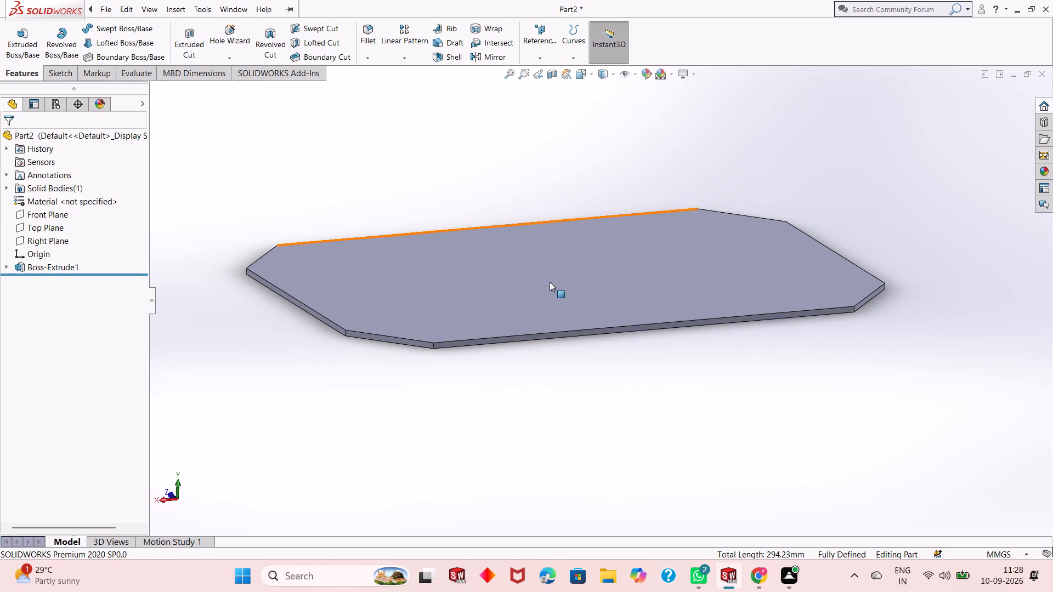
{"action": "scroll", "coordinate": [579, 282], "scroll_direction": "up", "scroll_amount": 1}
{"action": "middle_click_drag", "start_coordinate": [579, 282], "coordinate": [604, 197]}
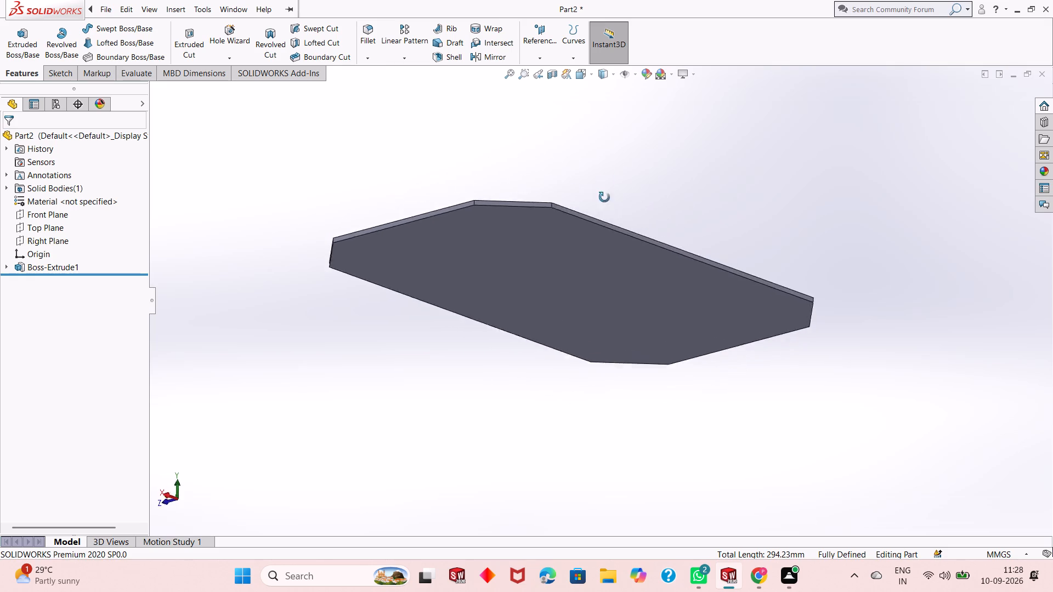
{"action": "middle_click_drag", "start_coordinate": [604, 197], "coordinate": [574, 277]}
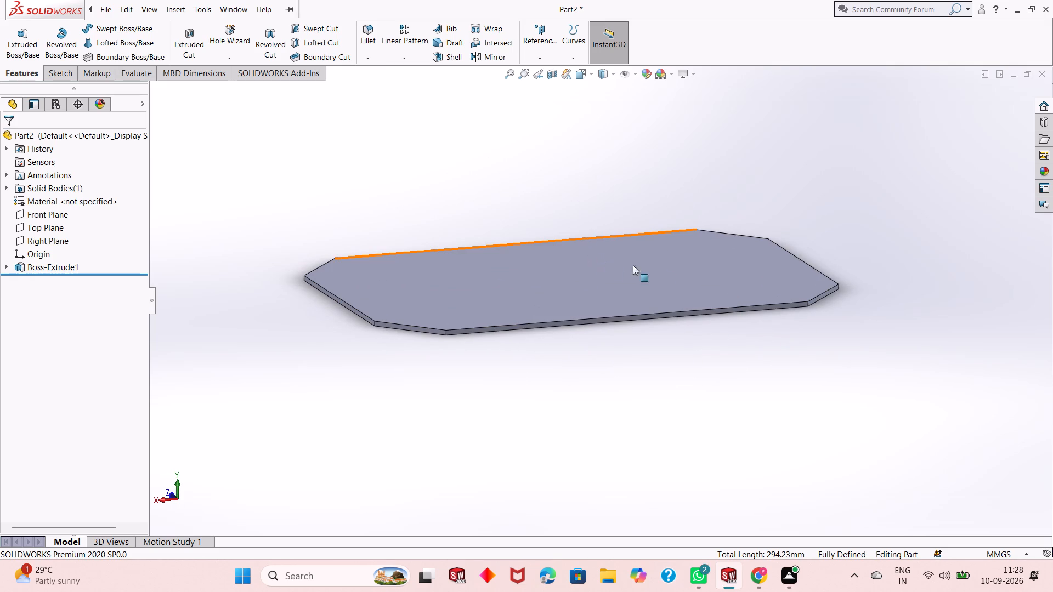
{"action": "middle_click_drag", "start_coordinate": [658, 266], "coordinate": [636, 366]}
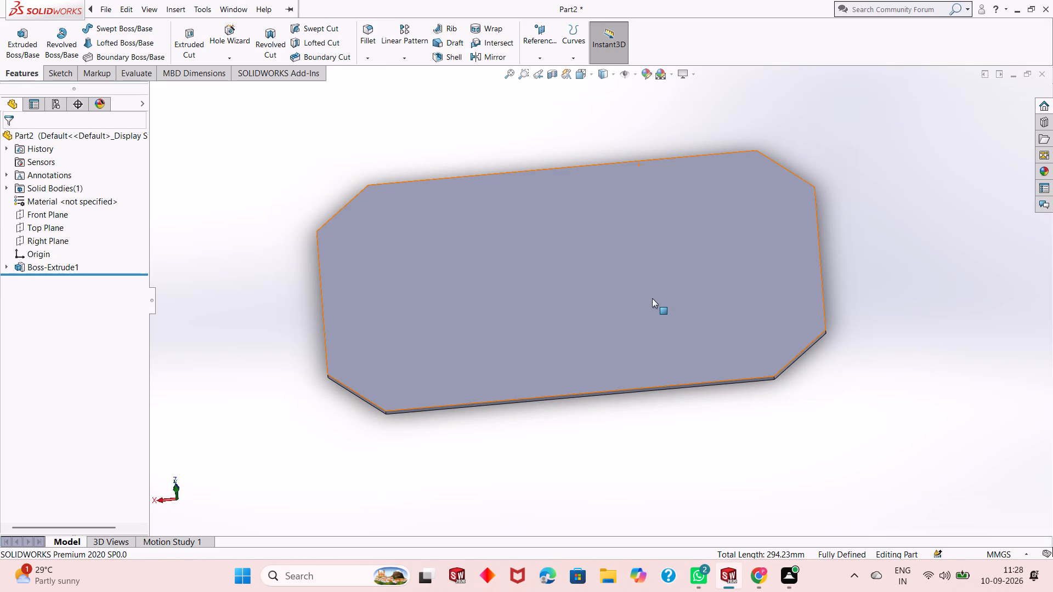
{"action": "middle_click_drag", "start_coordinate": [652, 298], "coordinate": [685, 289]}
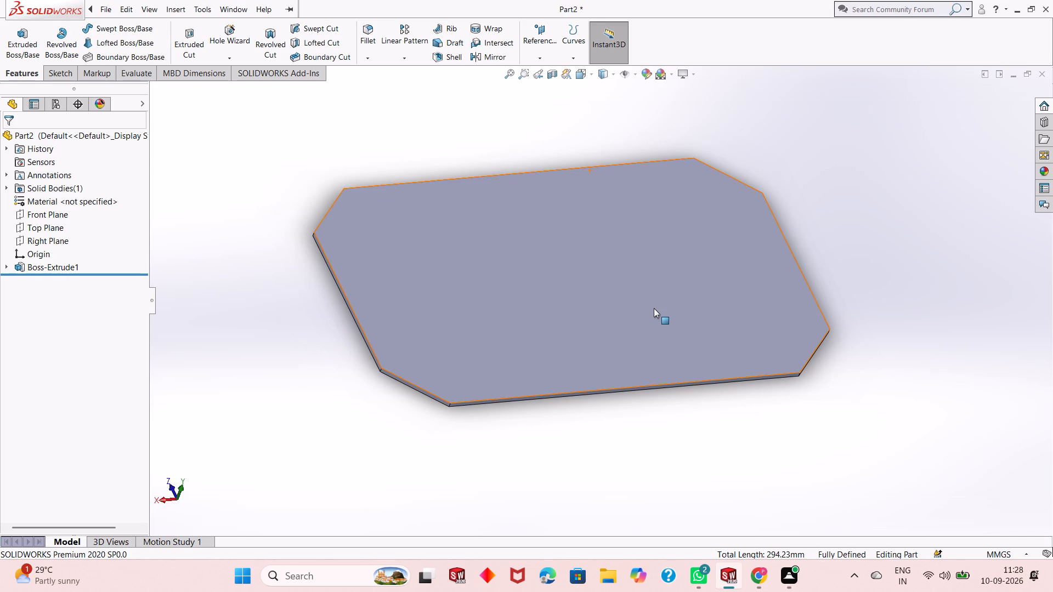
{"action": "middle_click_drag", "start_coordinate": [620, 333], "coordinate": [600, 239]}
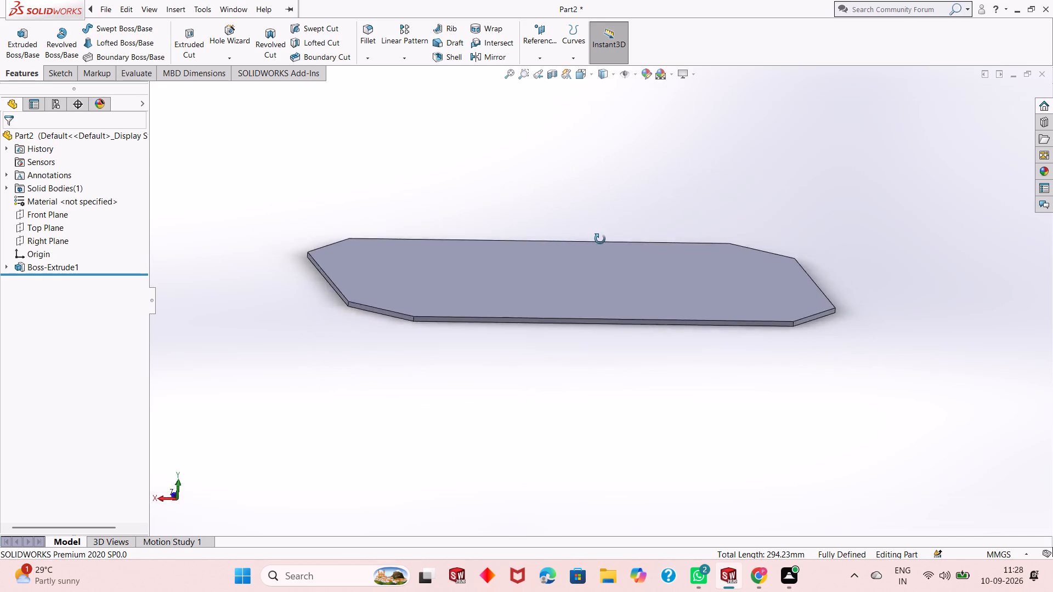
{"action": "middle_click_drag", "start_coordinate": [600, 239], "coordinate": [549, 295]}
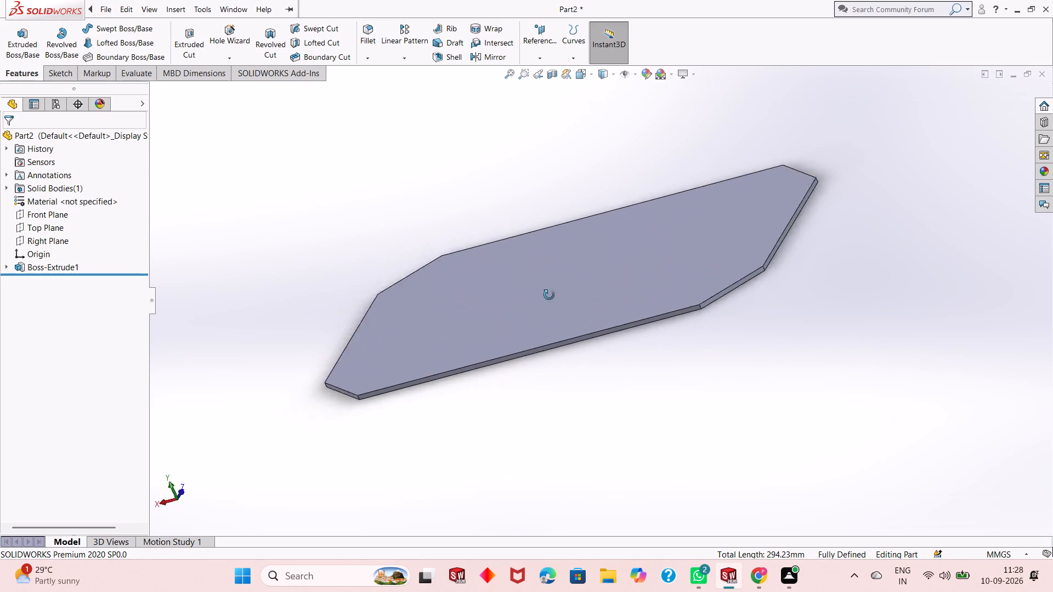
{"action": "middle_click_drag", "start_coordinate": [549, 295], "coordinate": [610, 288]}
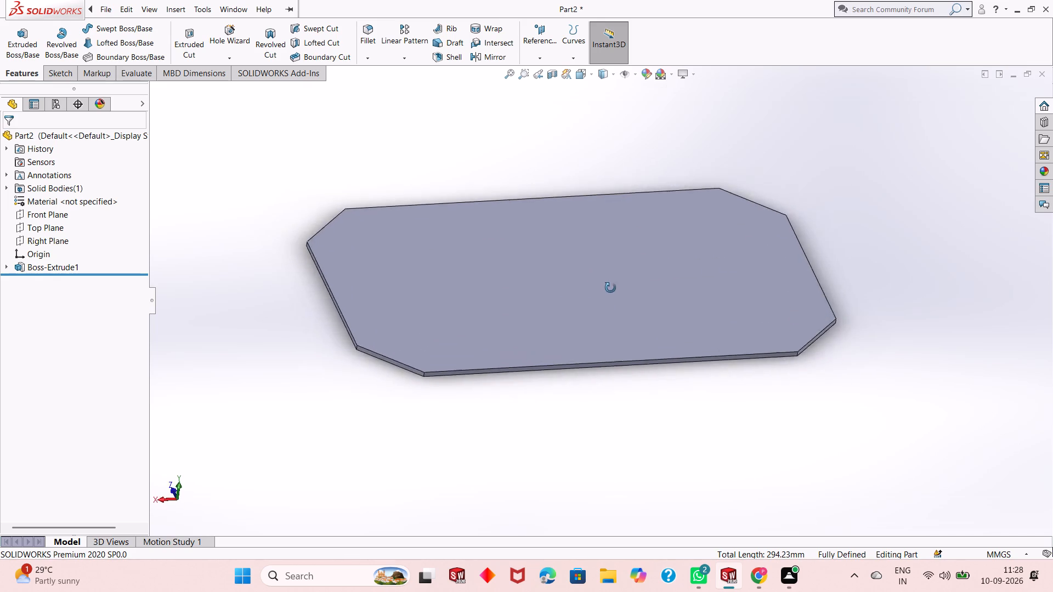
{"action": "middle_click_drag", "start_coordinate": [610, 288], "coordinate": [610, 331]}
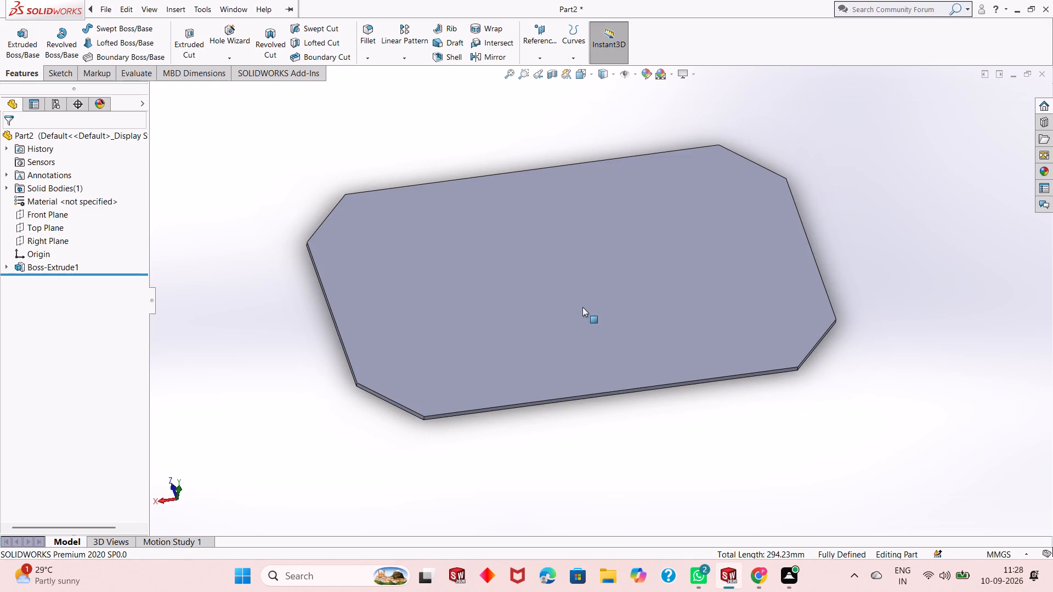
{"action": "scroll", "coordinate": [581, 304], "scroll_direction": "up", "scroll_amount": 2}
{"action": "scroll", "coordinate": [581, 303], "scroll_direction": "down", "scroll_amount": 2}
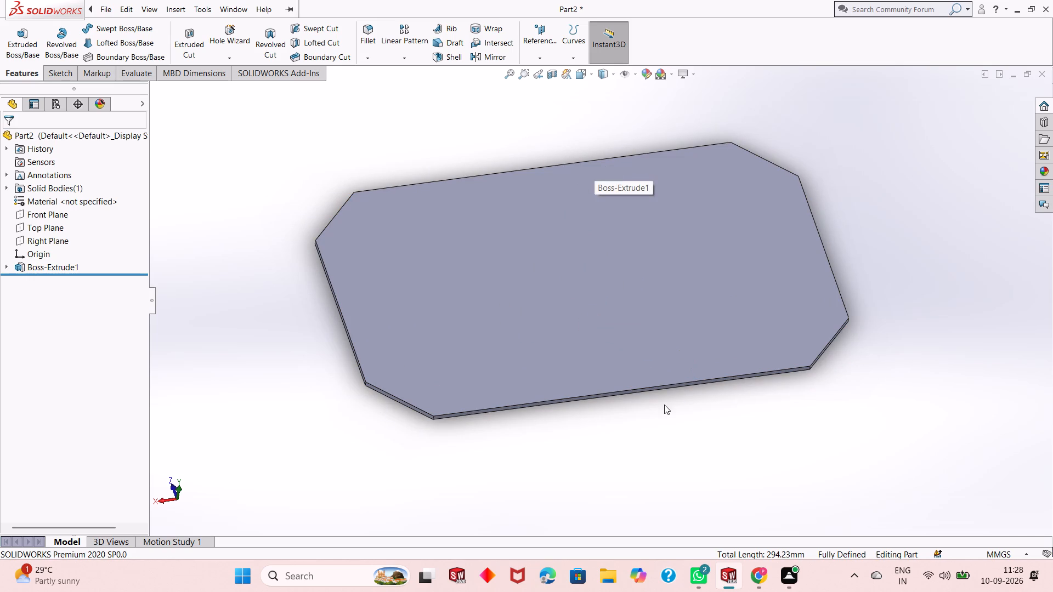
{"action": "middle_click_drag", "start_coordinate": [664, 405], "coordinate": [592, 447]}
Start a sketch on the plate's top face and draw a 17 mm radius circle centred about 30 mm right of the origin, level with it.
{"action": "key", "text": "ctrl+8"}
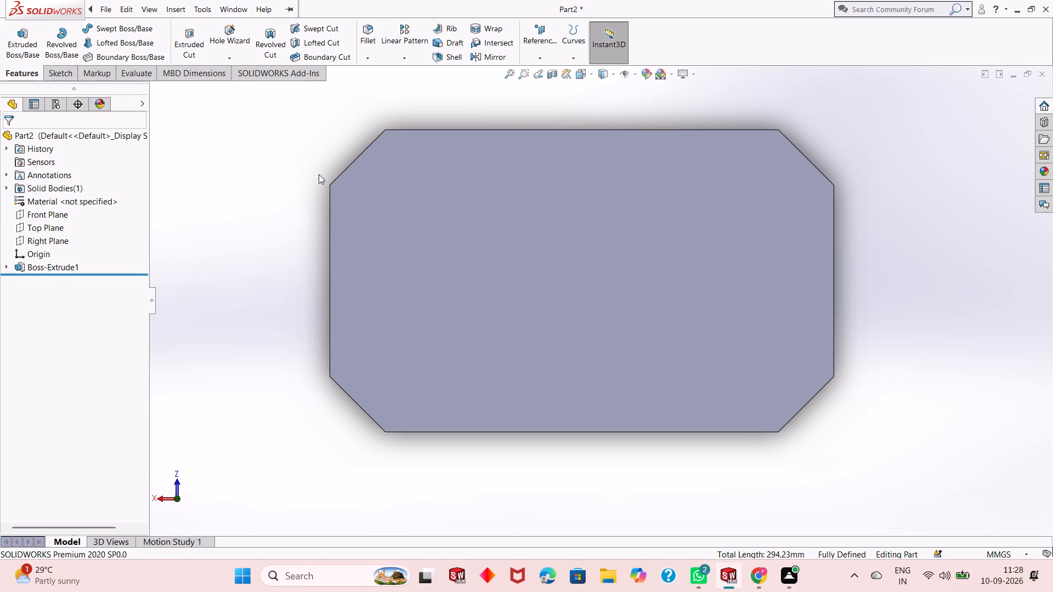
{"action": "left_click", "coordinate": [540, 298]}
{"action": "left_click", "coordinate": [594, 265]}
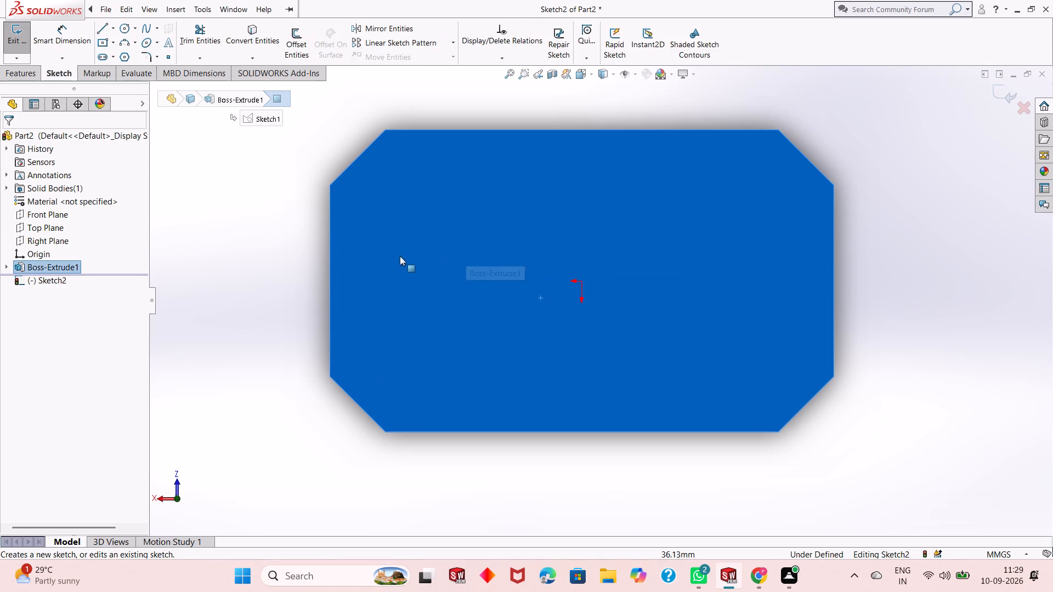
{"action": "left_click", "coordinate": [217, 313]}
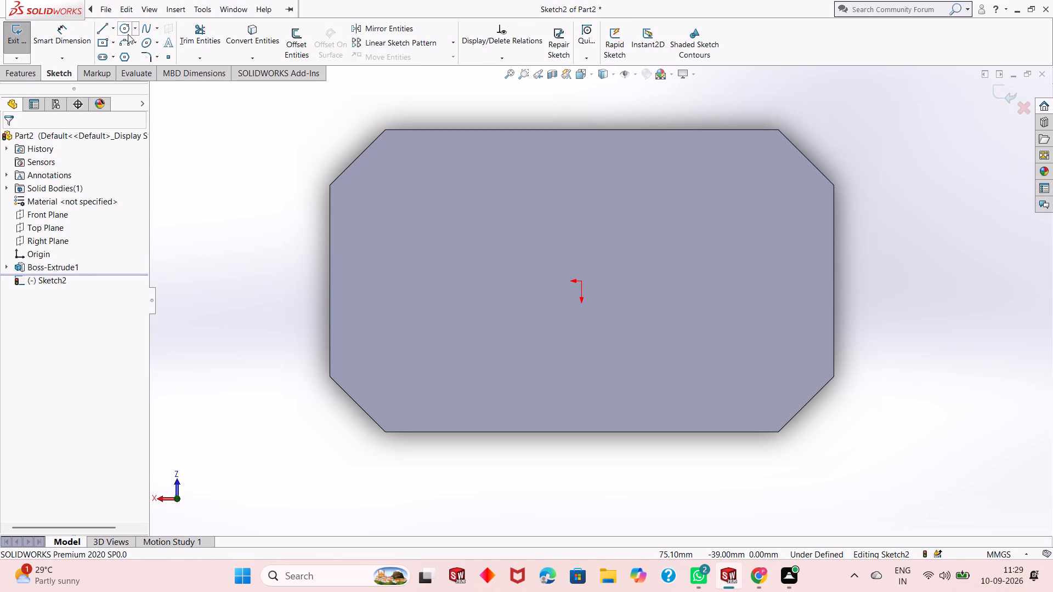
{"action": "left_click", "coordinate": [128, 34]}
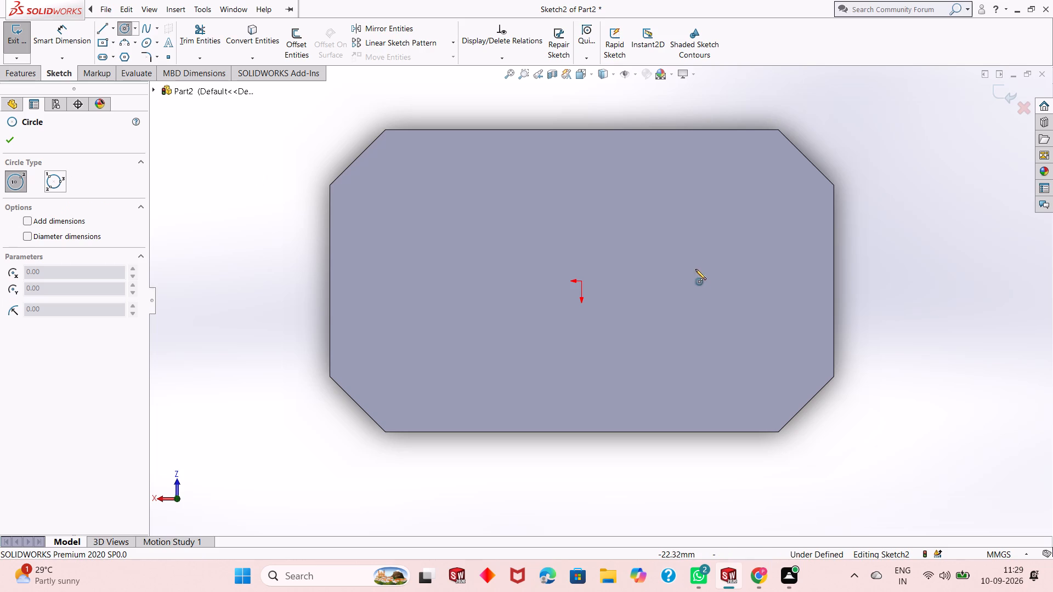
{"action": "left_click", "coordinate": [735, 283]}
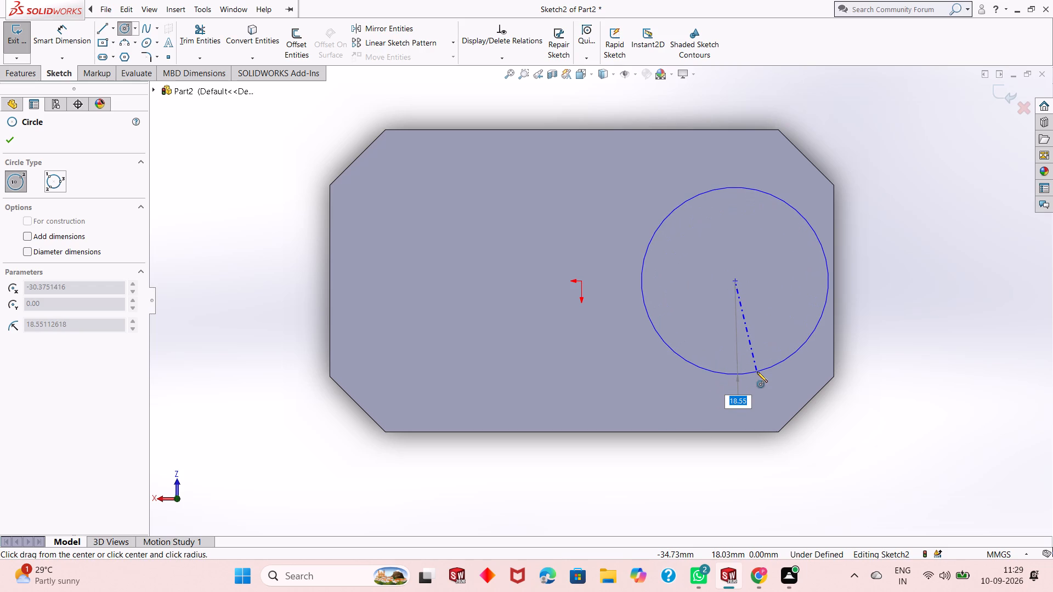
{"action": "type", "text": "17"}
{"action": "key", "text": "Return"}
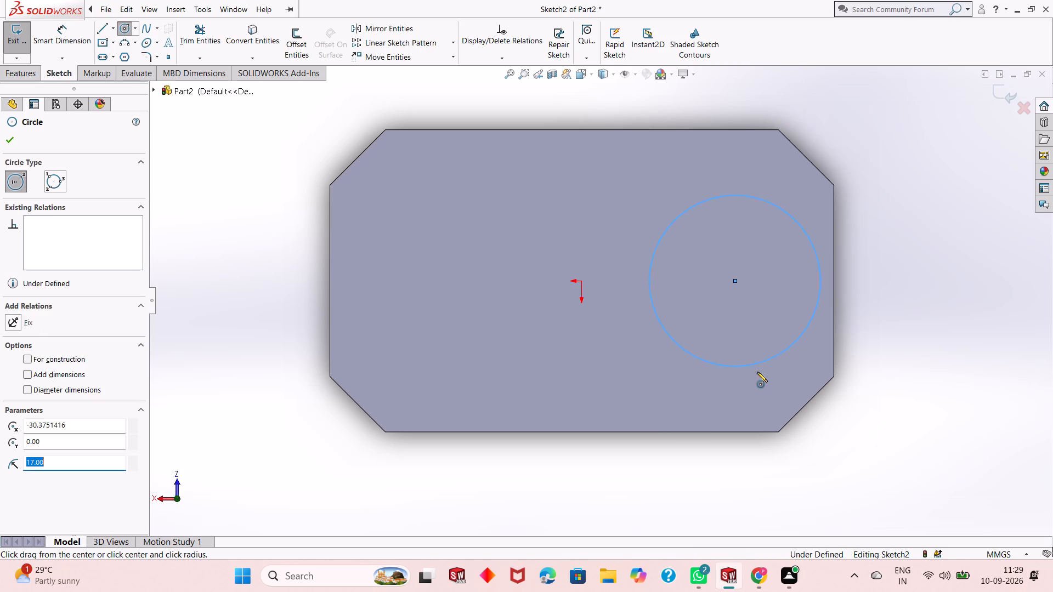
Draw three circles inside the 17 mm radius circle, concentric with it, with radii of 15, 13 and 11 mm.
{"action": "left_click", "coordinate": [737, 282]}
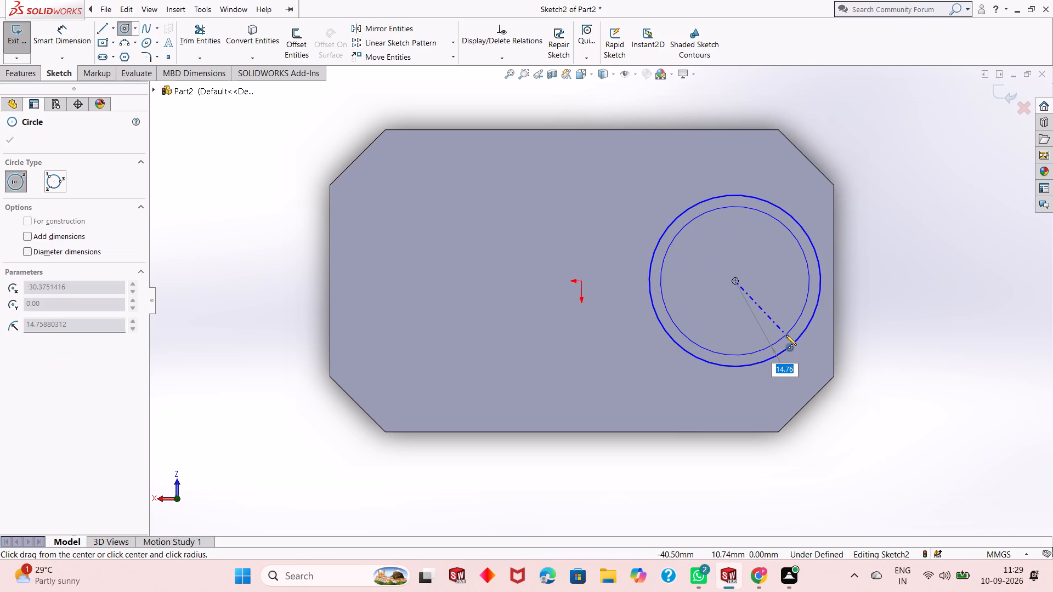
{"action": "type", "text": "15"}
{"action": "key", "text": "Return"}
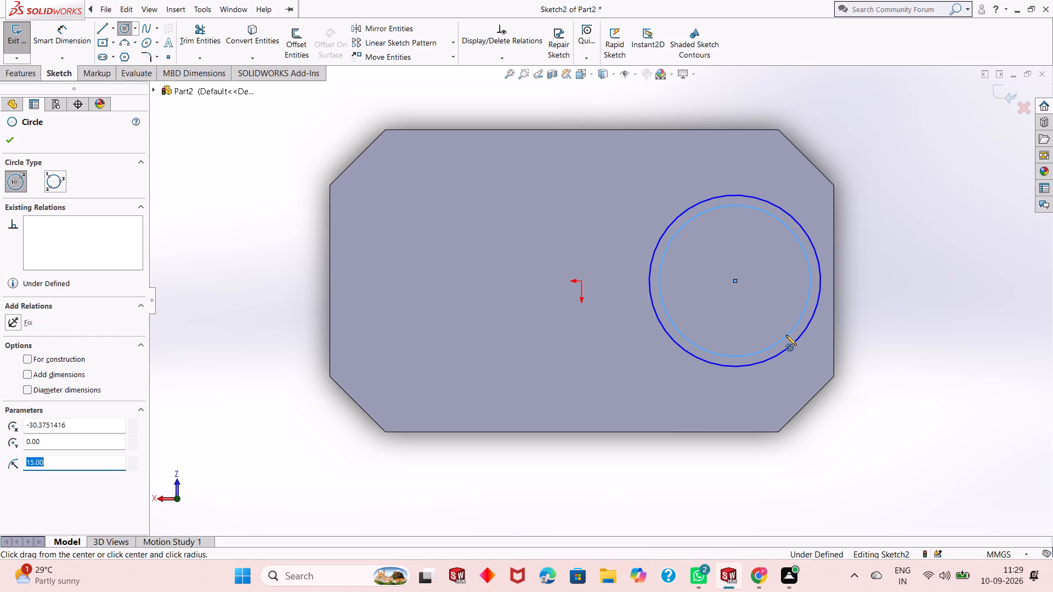
{"action": "left_click", "coordinate": [735, 281]}
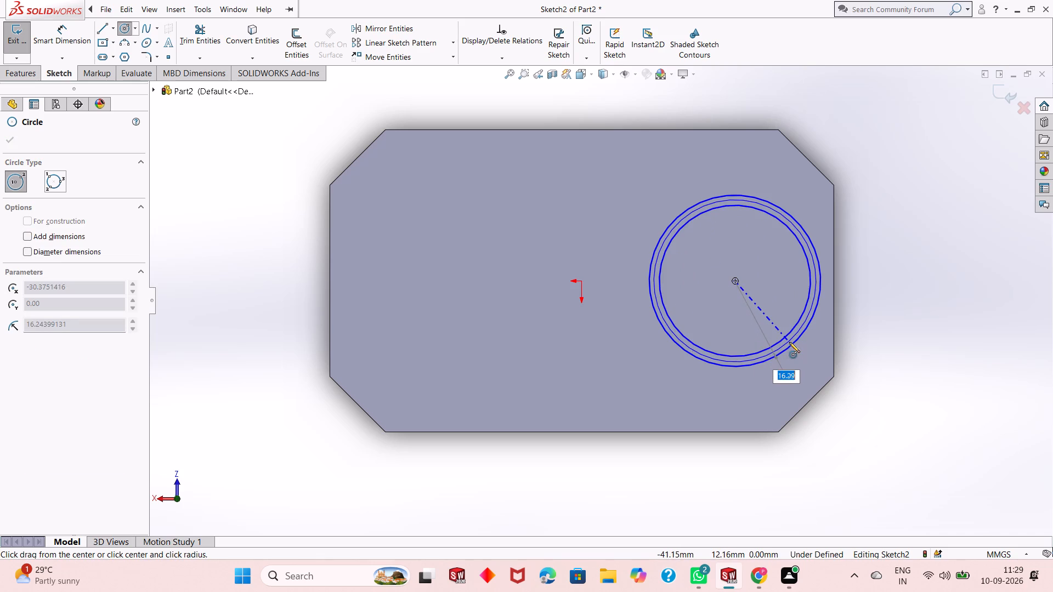
{"action": "type", "text": "13"}
{"action": "key", "text": "Return"}
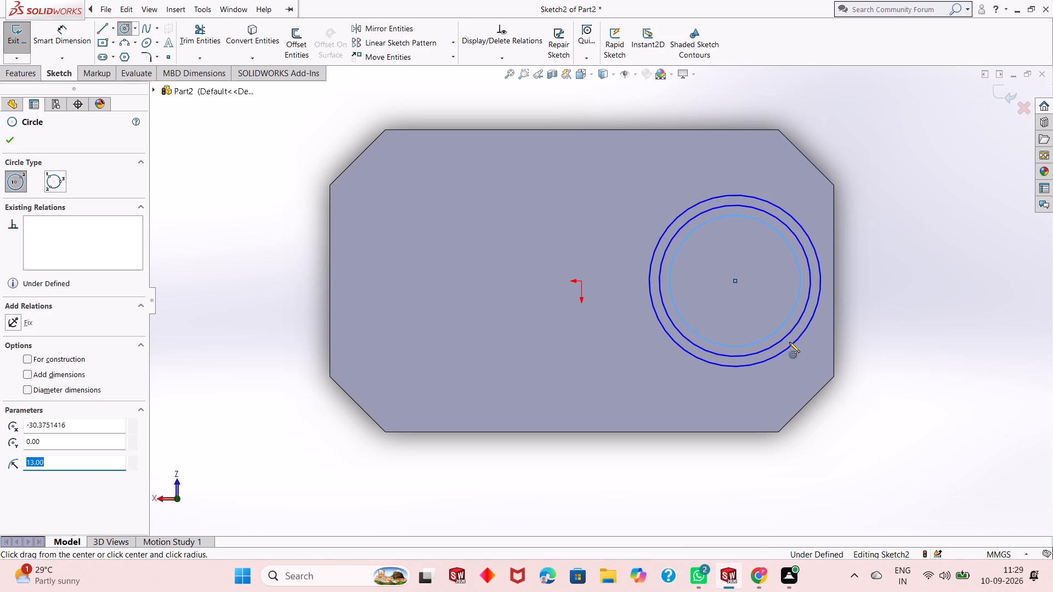
{"action": "left_click", "coordinate": [737, 280]}
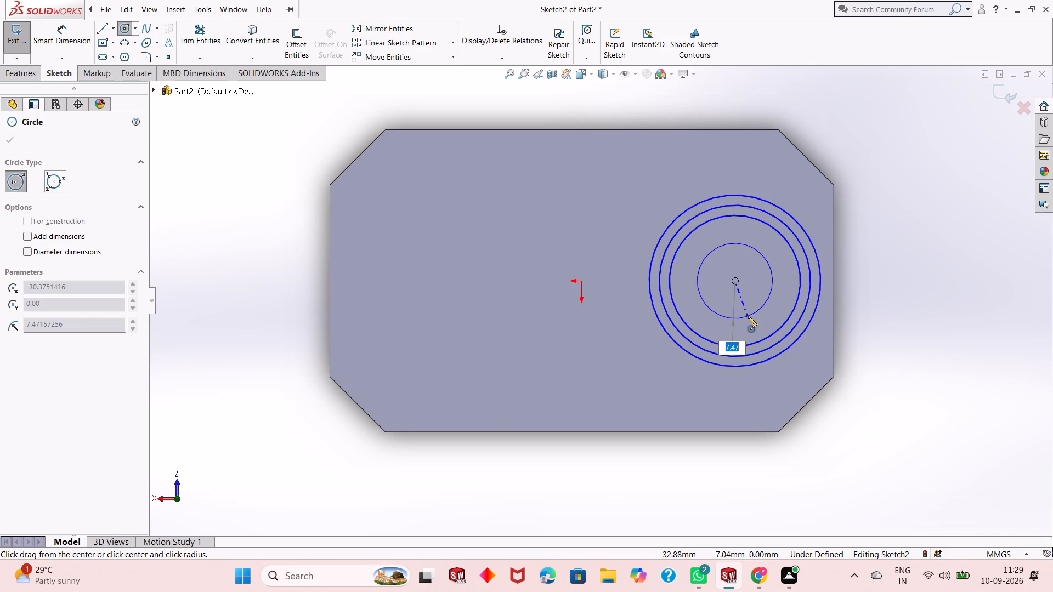
{"action": "type", "text": "11"}
{"action": "key", "text": "Return"}
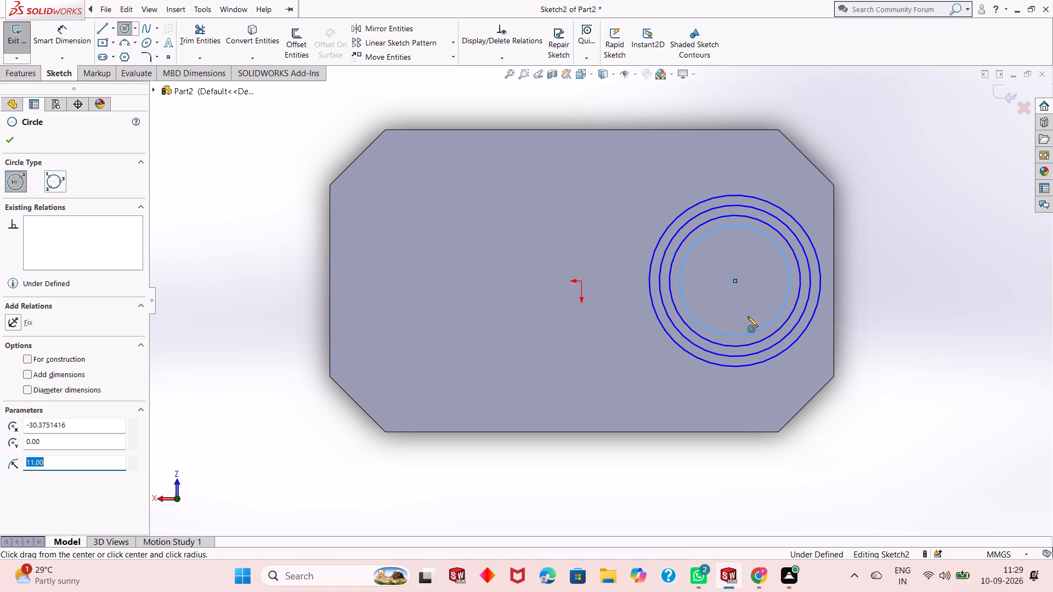
Draw three more circles on the same centre inside the 11 mm radius circle, with radii of 9, 7 and 5 mm.
{"action": "left_click", "coordinate": [735, 281]}
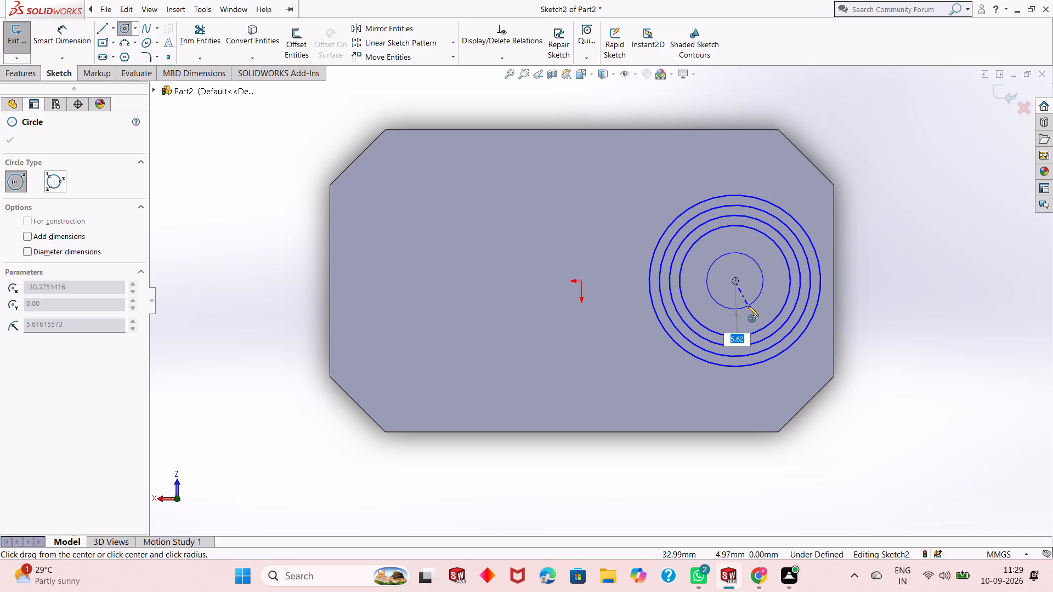
{"action": "key", "text": "9"}
{"action": "key", "text": "Return"}
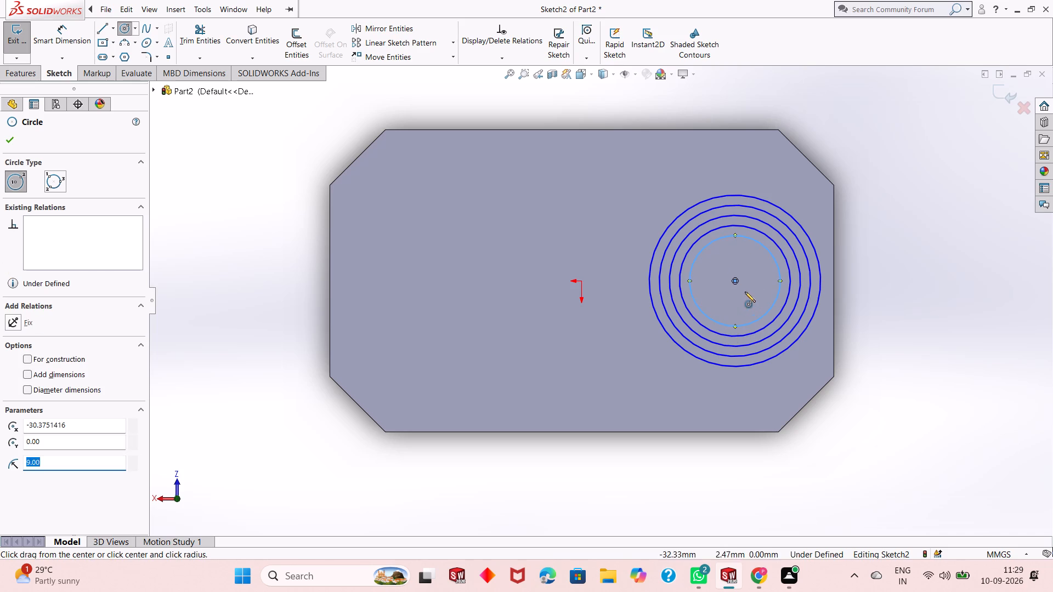
{"action": "left_click", "coordinate": [735, 281]}
{"action": "key", "text": "7"}
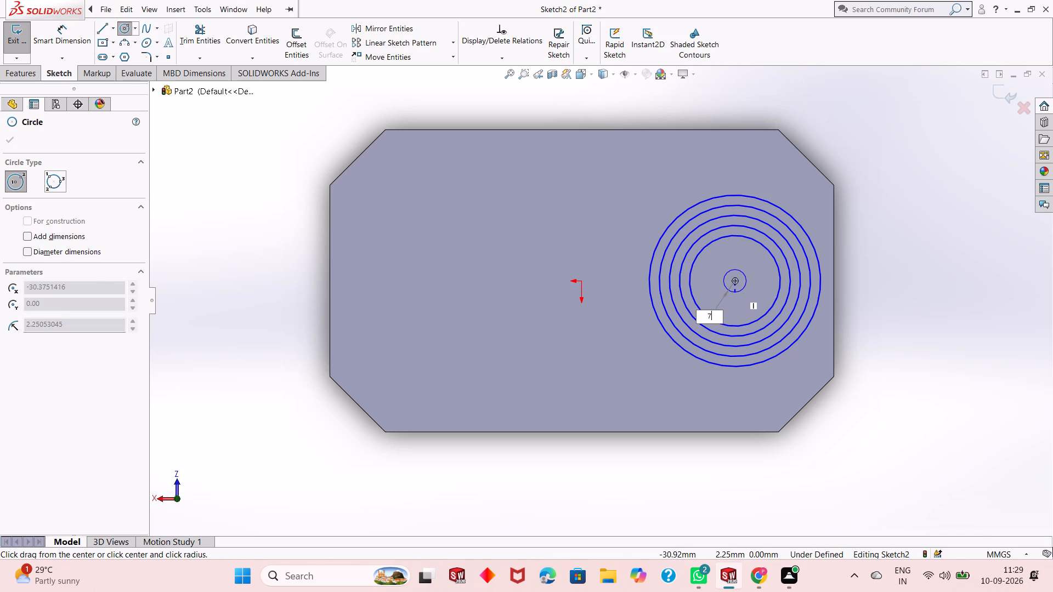
{"action": "key", "text": "Return"}
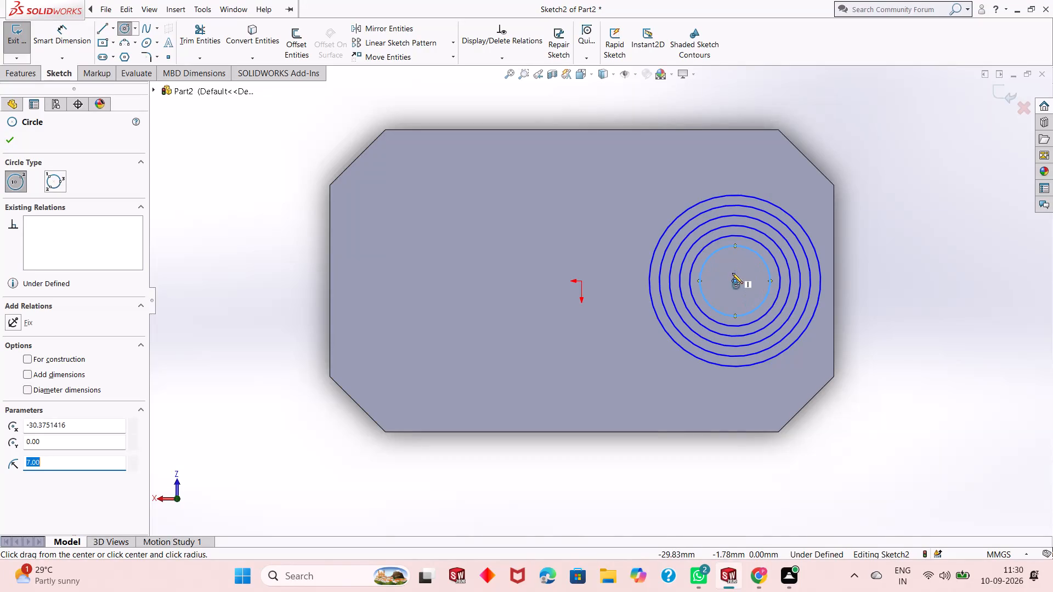
{"action": "left_click", "coordinate": [735, 281]}
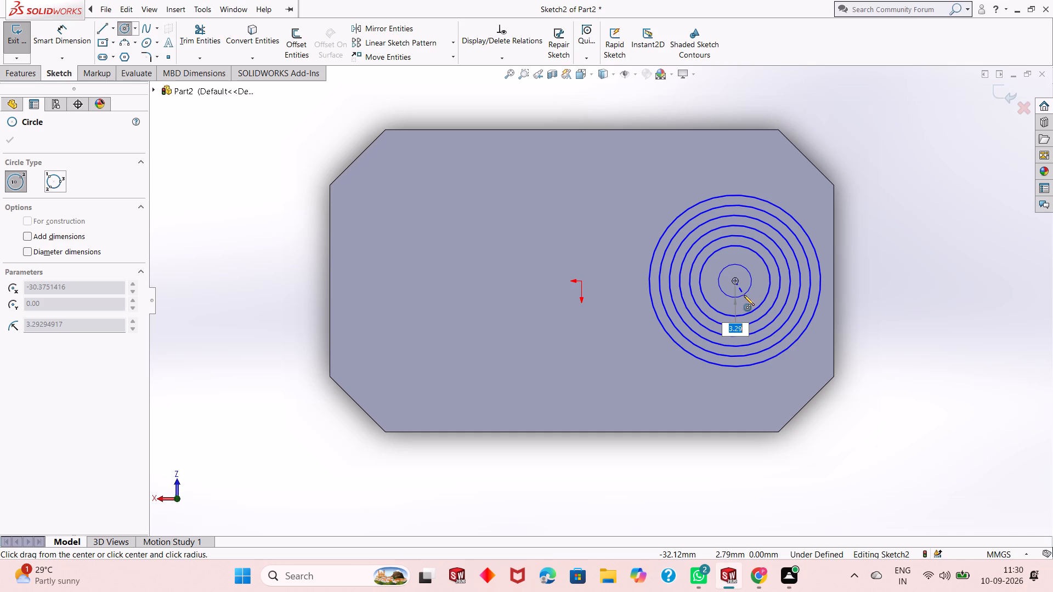
{"action": "key", "text": "5"}
{"action": "key", "text": "Return"}
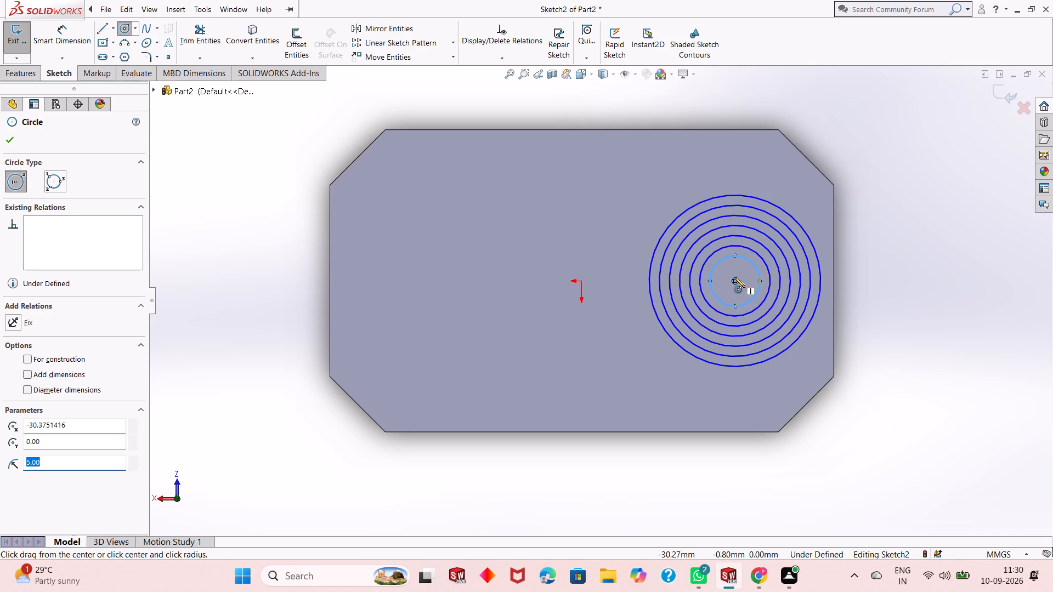
Draw a 3 mm radius circle inside the 5 mm radius circle on the same centre, and finish drawing circles.
{"action": "left_click", "coordinate": [737, 281]}
{"action": "key", "text": "3"}
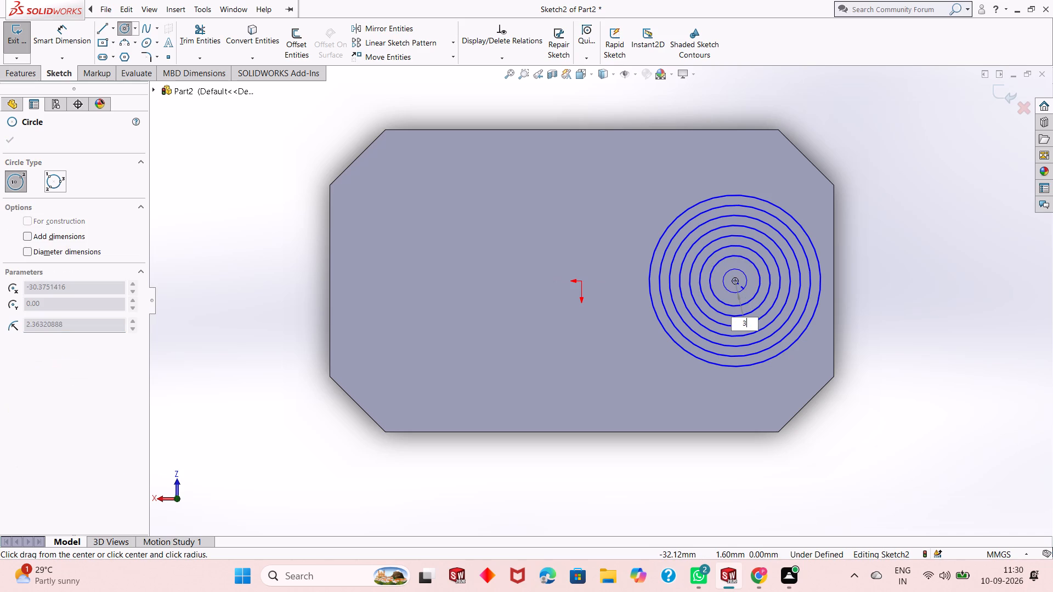
{"action": "key", "text": "Return"}
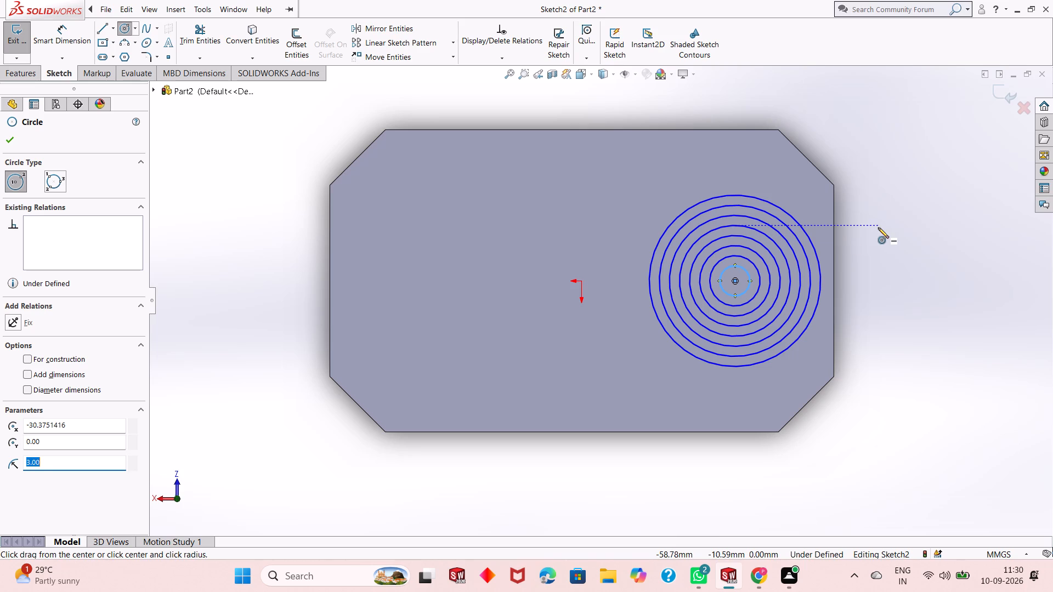
{"action": "key", "text": "Escape"}
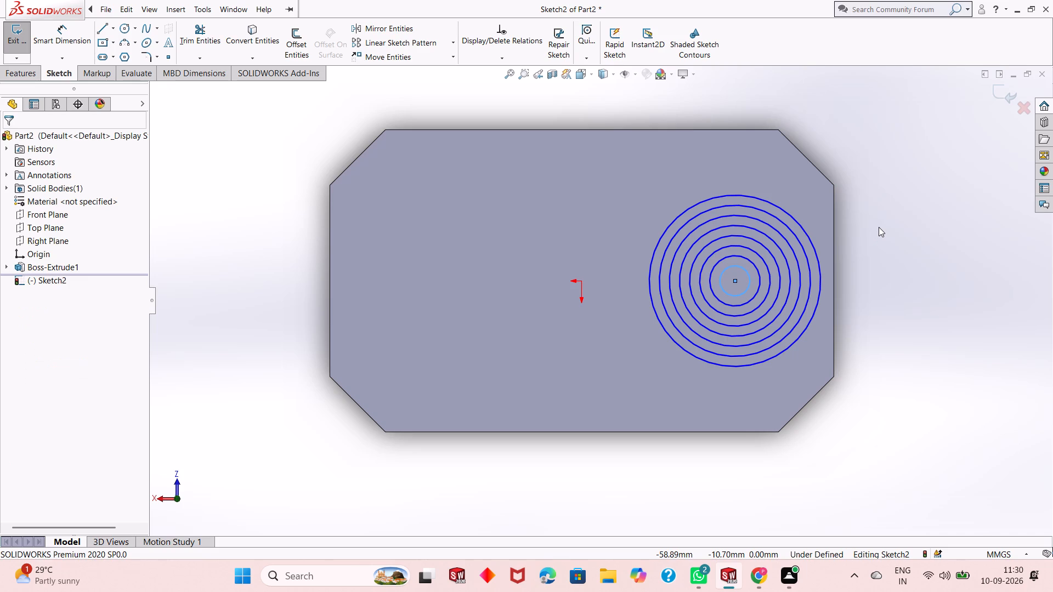
{"action": "key", "text": "Escape"}
{"action": "key", "text": "Escape"}
{"action": "key", "text": "Escape"}
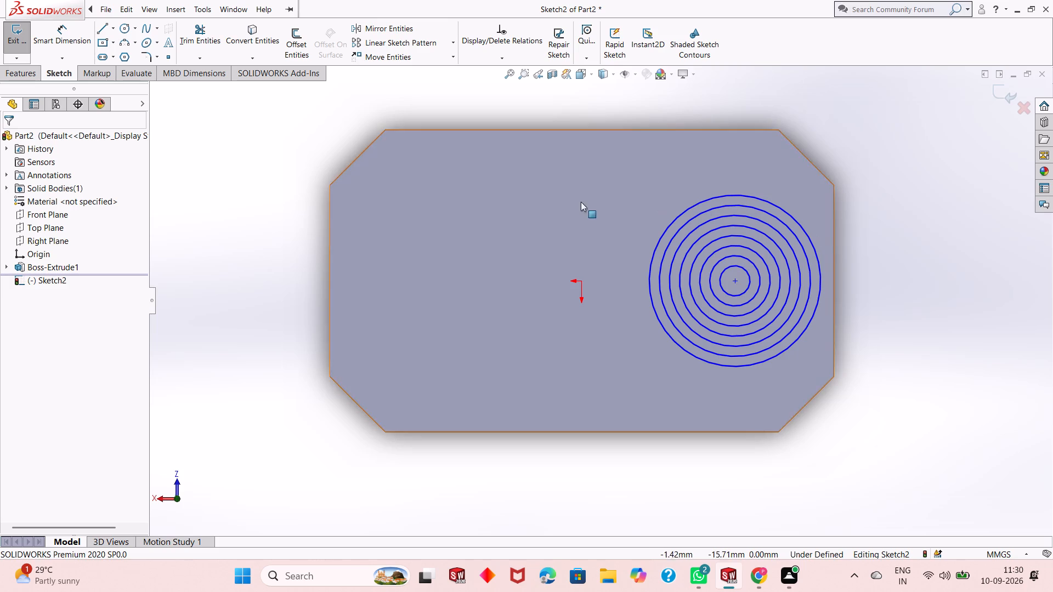
Add diameter dimensions to the four outermost concentric circles, working inward and keeping their drawn sizes.
{"action": "left_click", "coordinate": [71, 37]}
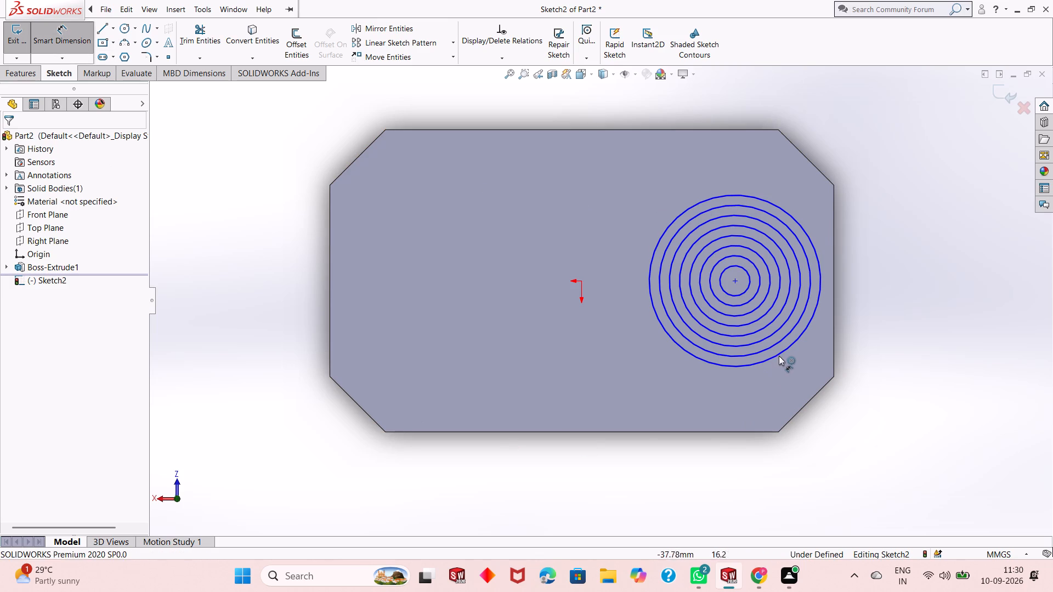
{"action": "left_click", "coordinate": [783, 352]}
{"action": "left_click", "coordinate": [922, 455]}
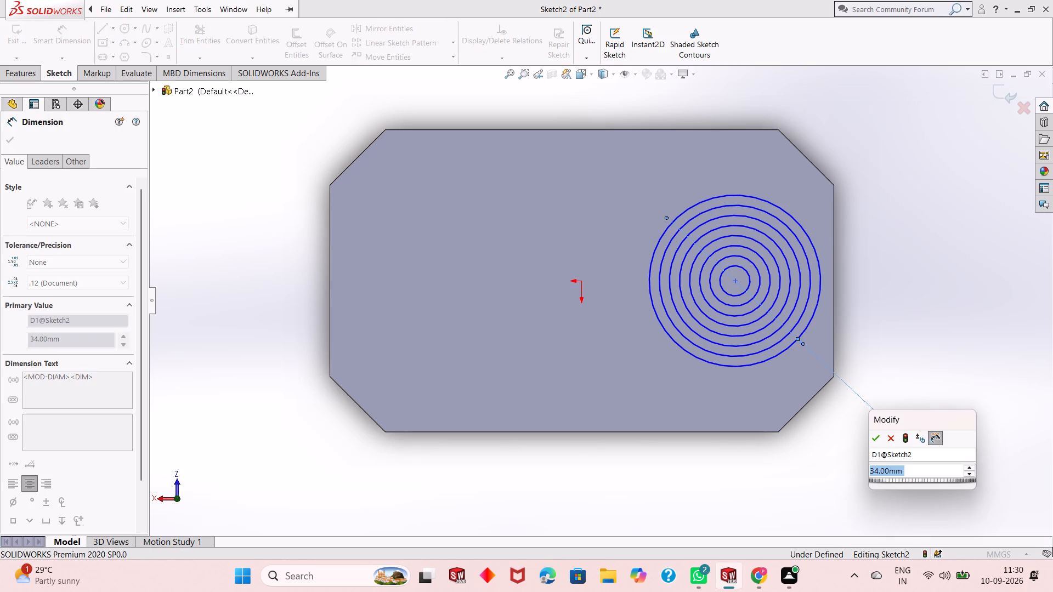
{"action": "left_click", "coordinate": [879, 441]}
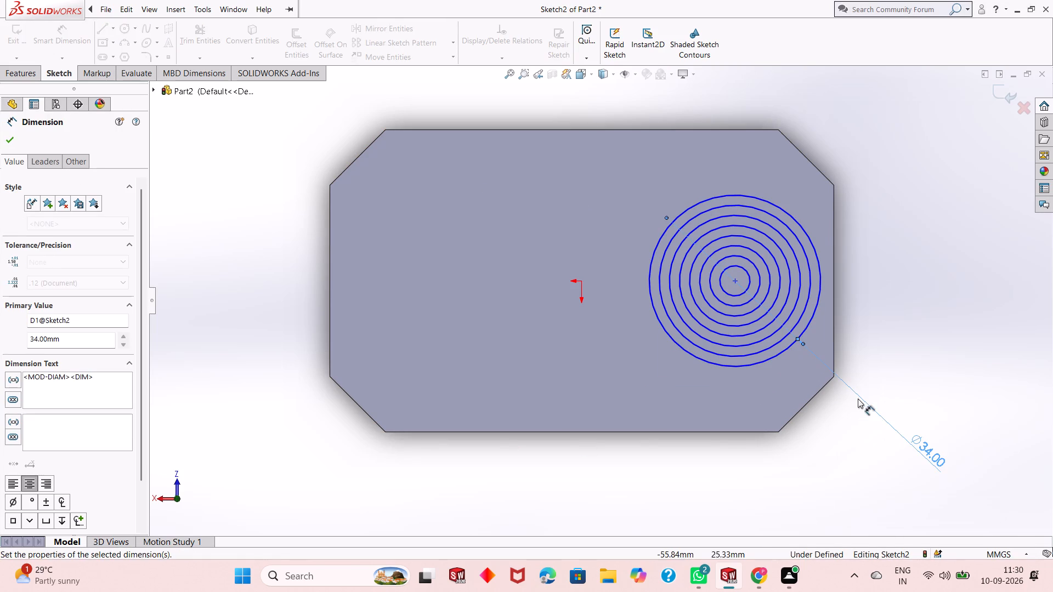
{"action": "left_click", "coordinate": [768, 346]}
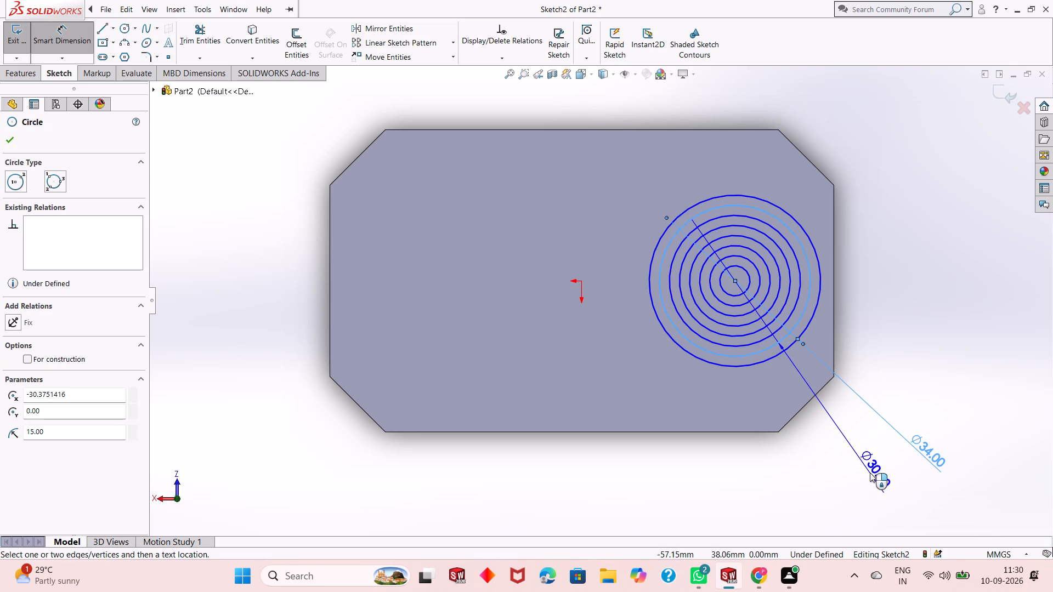
{"action": "left_click", "coordinate": [870, 473]}
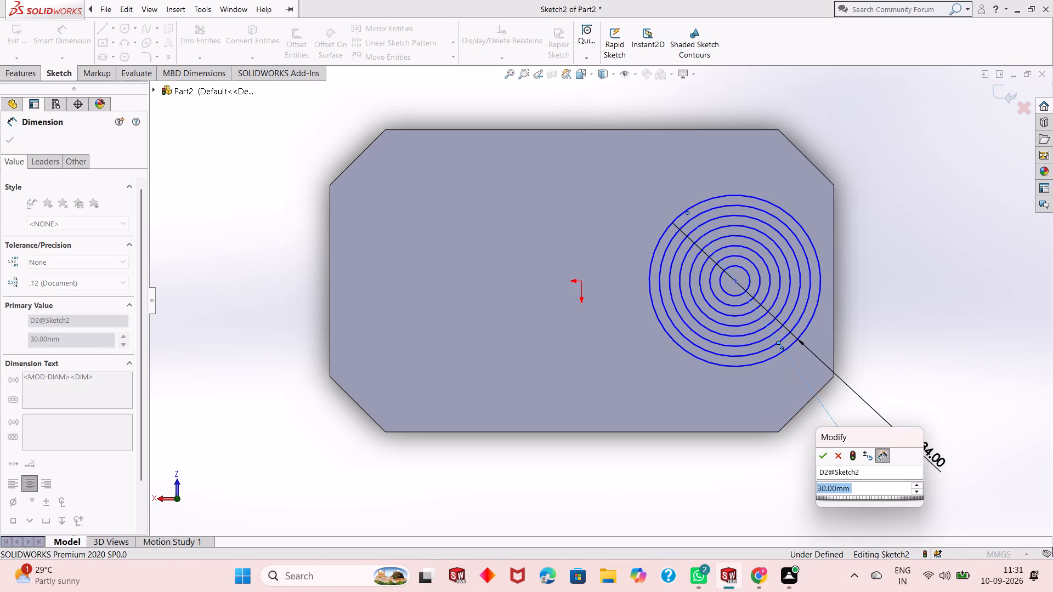
{"action": "left_click", "coordinate": [822, 453]}
{"action": "left_click", "coordinate": [797, 295]}
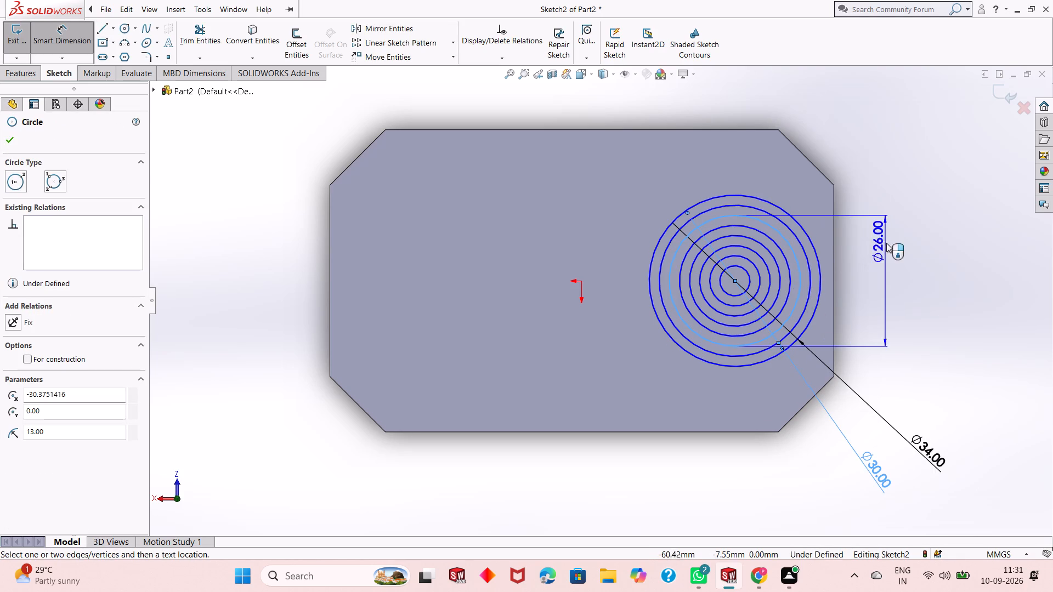
{"action": "left_click", "coordinate": [924, 159]}
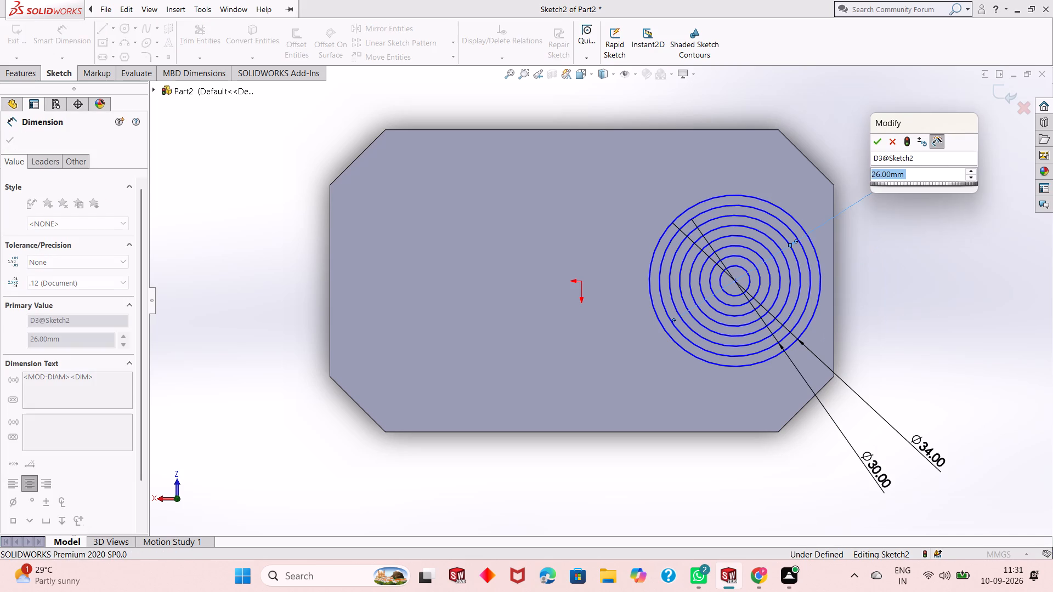
{"action": "left_click", "coordinate": [879, 145]}
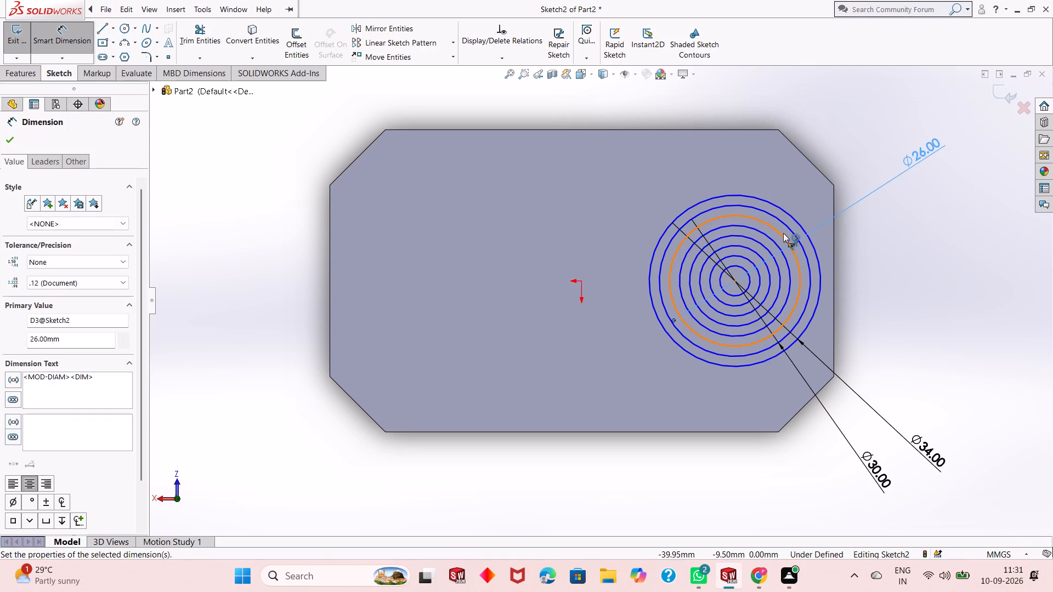
{"action": "left_click", "coordinate": [777, 242]}
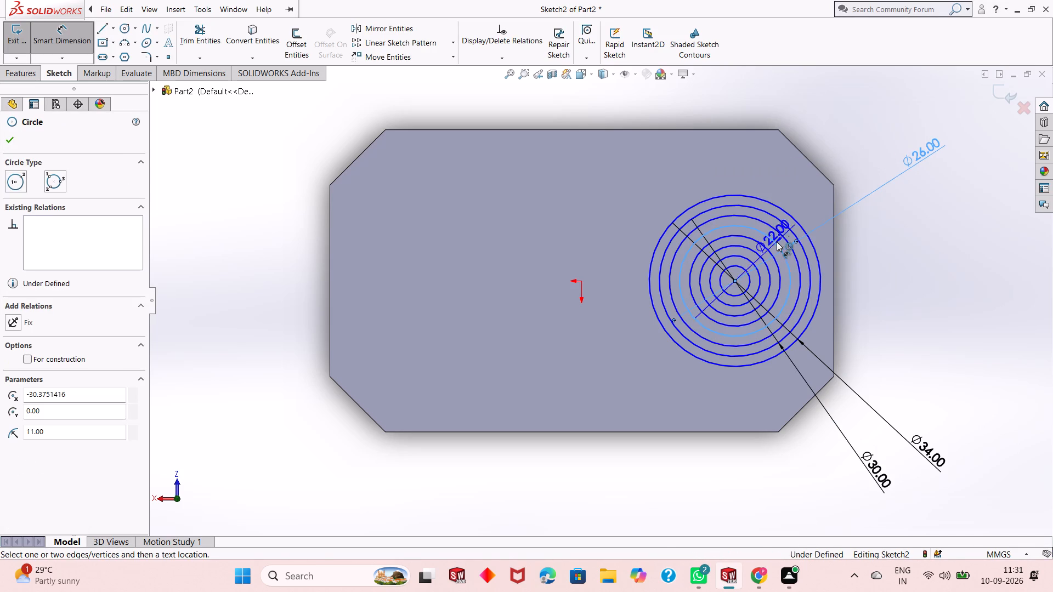
{"action": "left_click", "coordinate": [932, 176]}
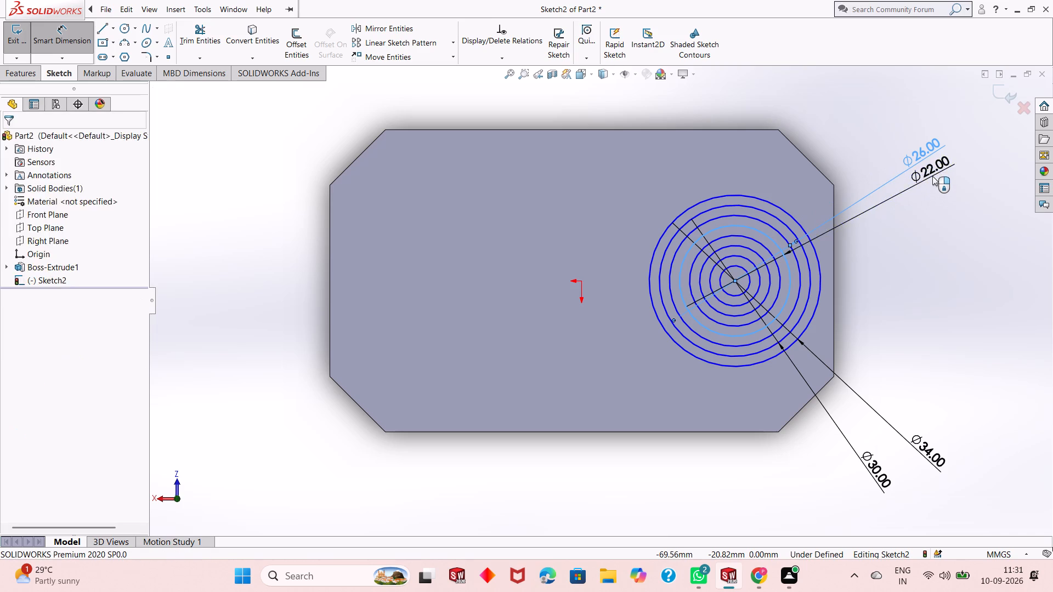
{"action": "left_click", "coordinate": [886, 164]}
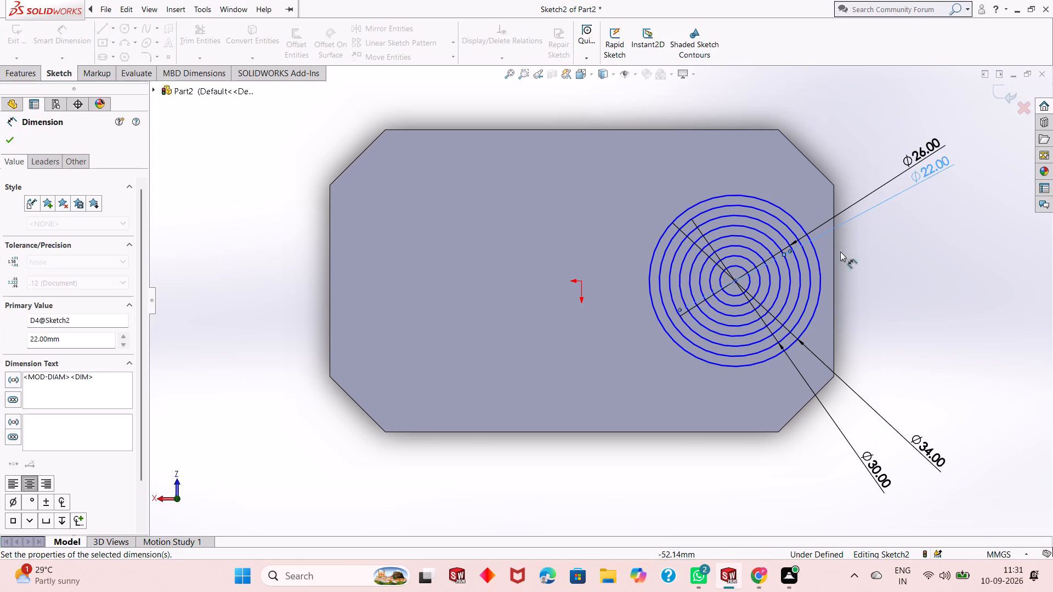
Add diameter dimensions to the 9, 7 and 5 mm radius circles, keeping their drawn sizes.
{"action": "left_click", "coordinate": [704, 313]}
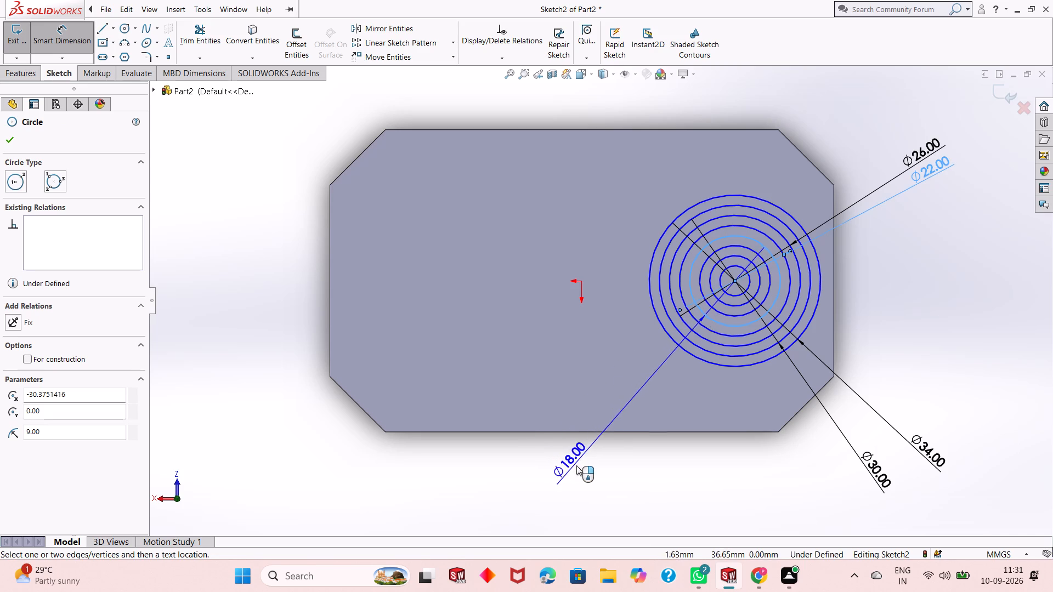
{"action": "left_click", "coordinate": [597, 467]}
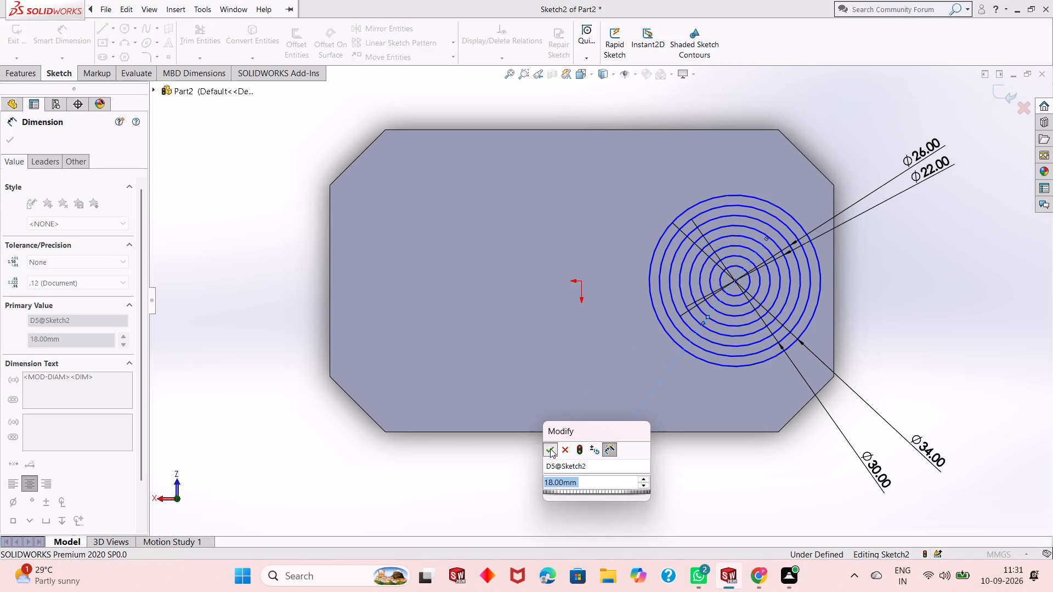
{"action": "left_click", "coordinate": [550, 448]}
{"action": "left_click", "coordinate": [727, 312]}
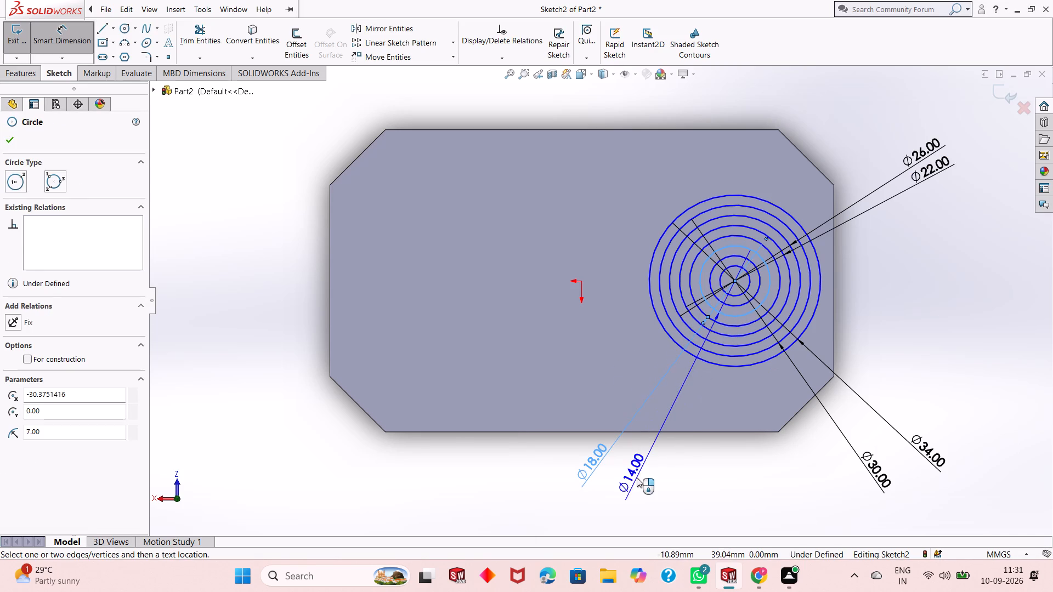
{"action": "left_click", "coordinate": [613, 478]}
{"action": "left_click", "coordinate": [564, 468]}
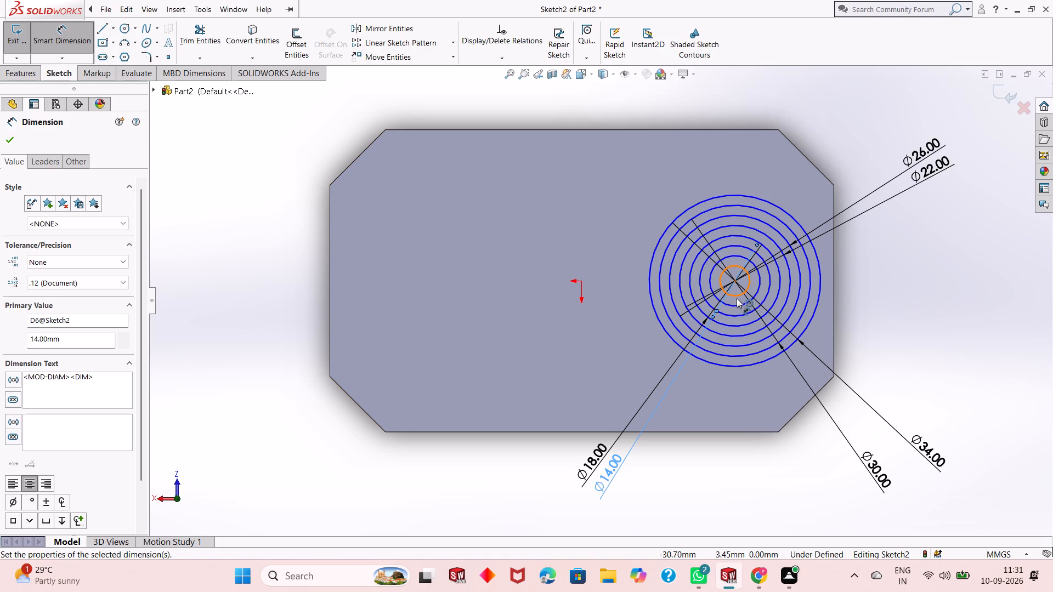
{"action": "scroll", "coordinate": [733, 308], "scroll_direction": "down", "scroll_amount": 3}
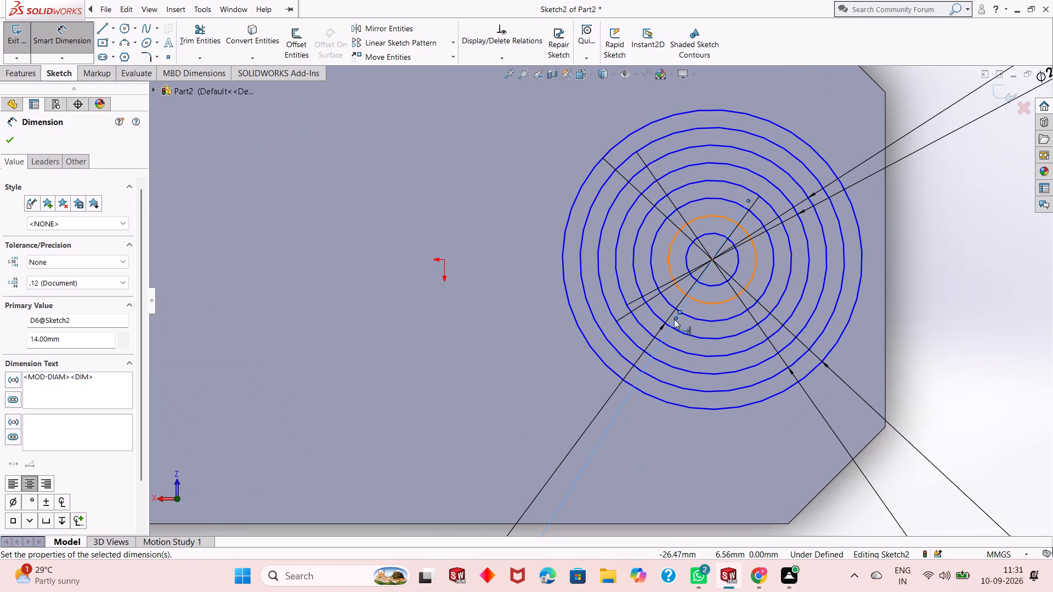
{"action": "scroll", "coordinate": [880, 346], "scroll_direction": "up", "scroll_amount": 2}
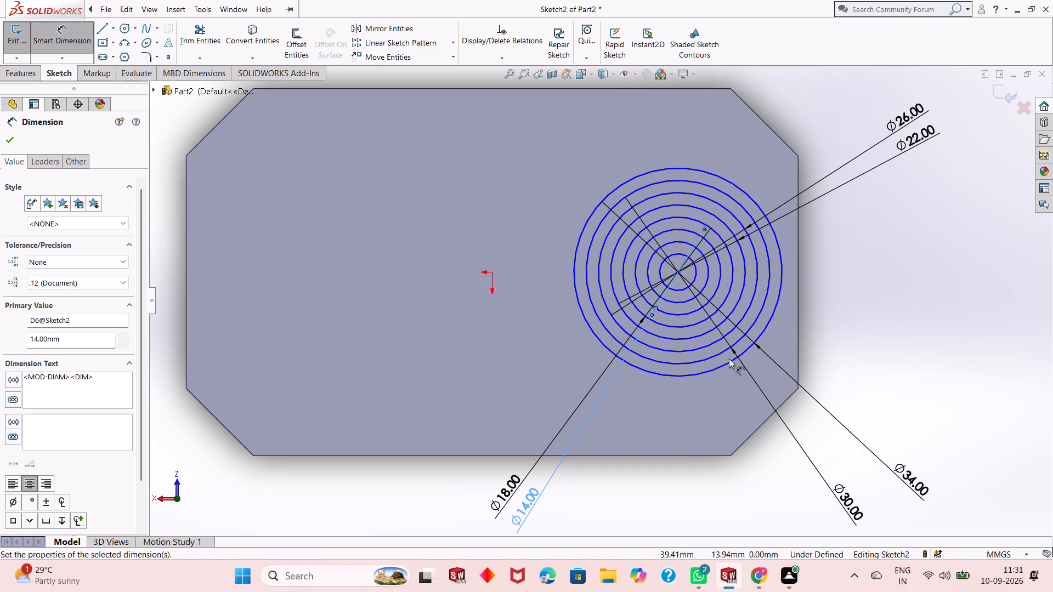
{"action": "left_click", "coordinate": [670, 303]}
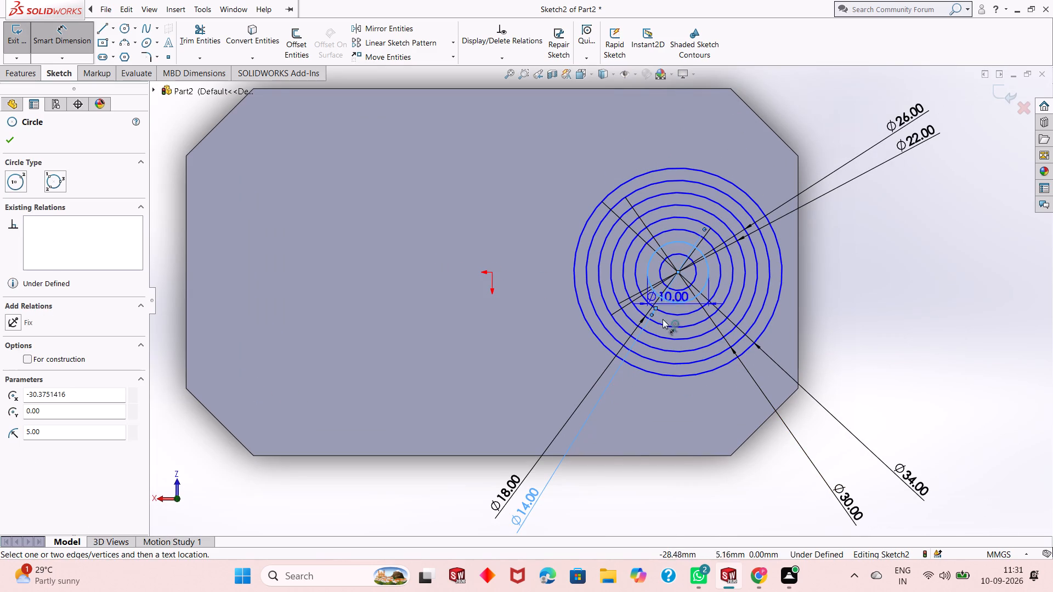
{"action": "left_click", "coordinate": [573, 500]}
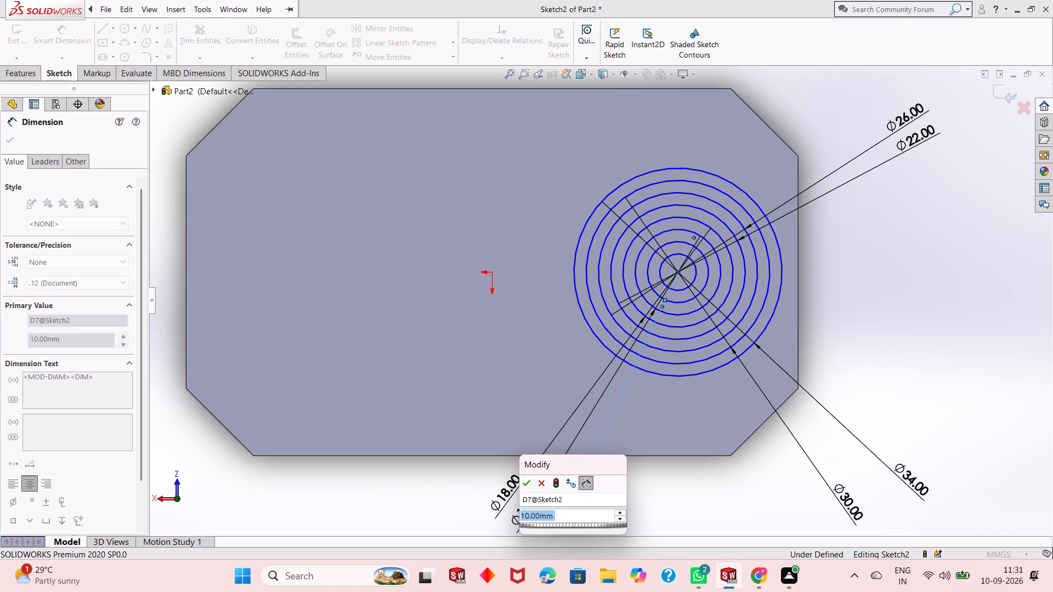
{"action": "left_click", "coordinate": [528, 487]}
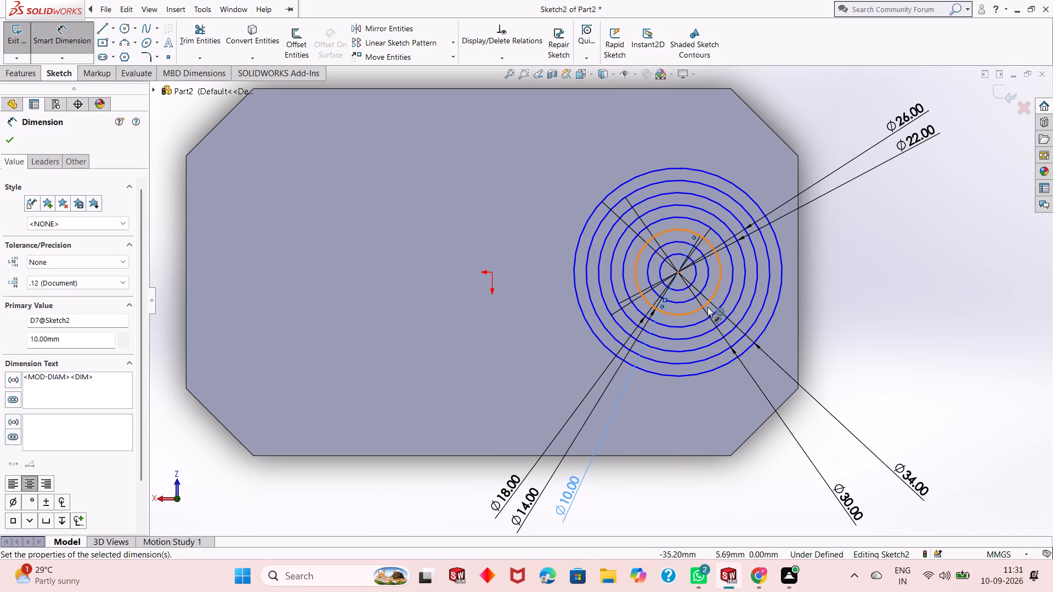
Dimension the innermost circle's diameter and set it to 2 mm.
{"action": "left_click", "coordinate": [683, 288]}
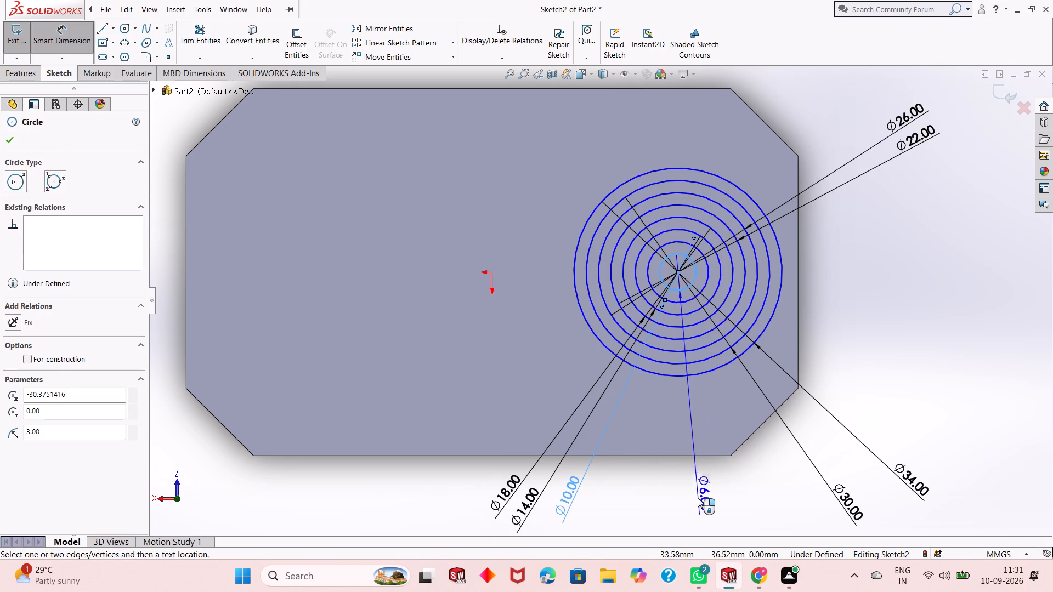
{"action": "left_click", "coordinate": [698, 505]}
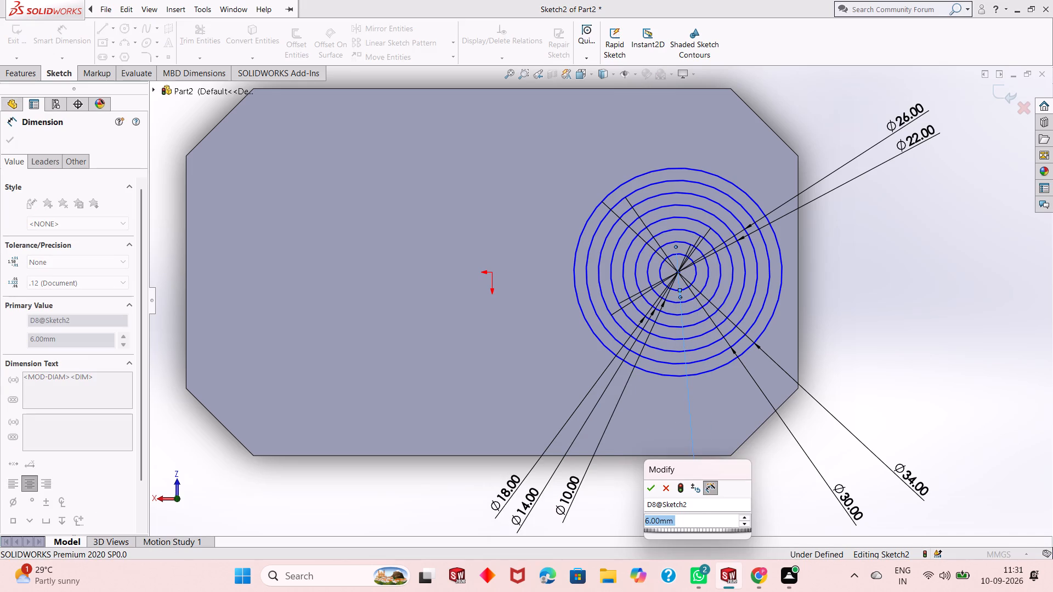
{"action": "key", "text": "4"}
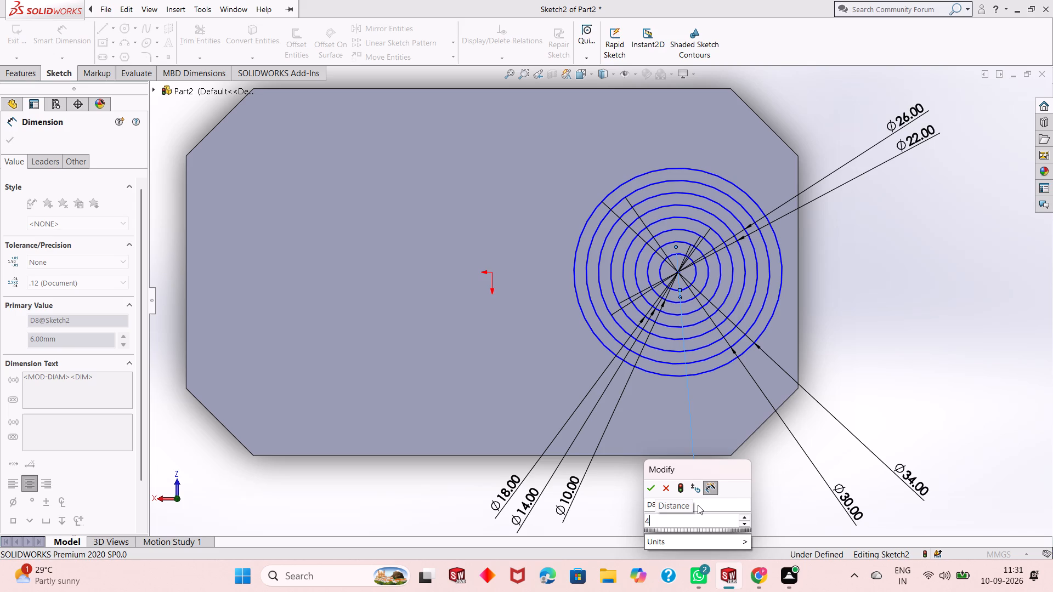
{"action": "key", "text": "BackSpace"}
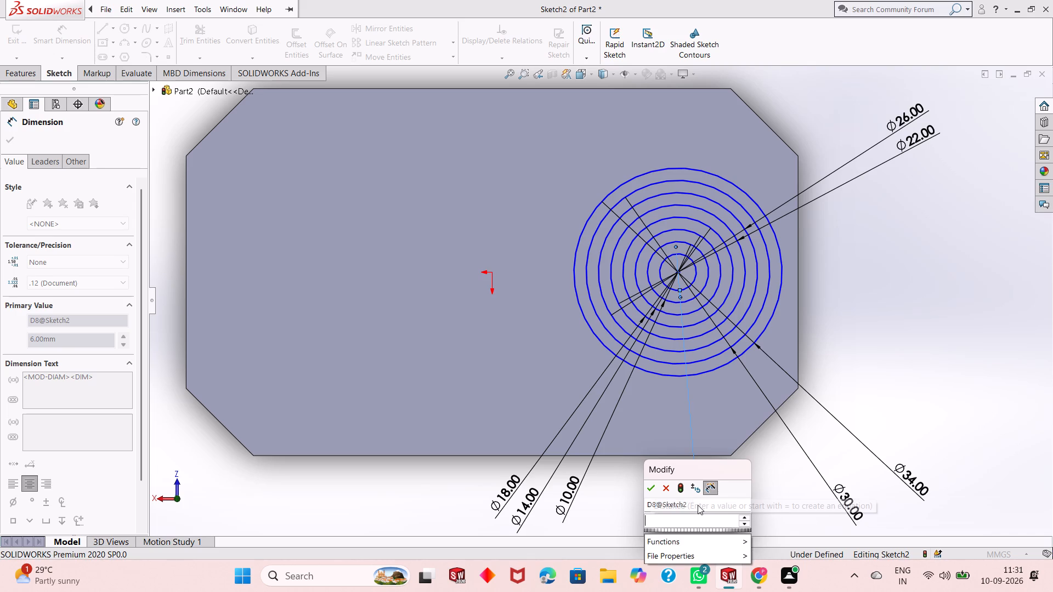
{"action": "key", "text": "2"}
{"action": "key", "text": "Return"}
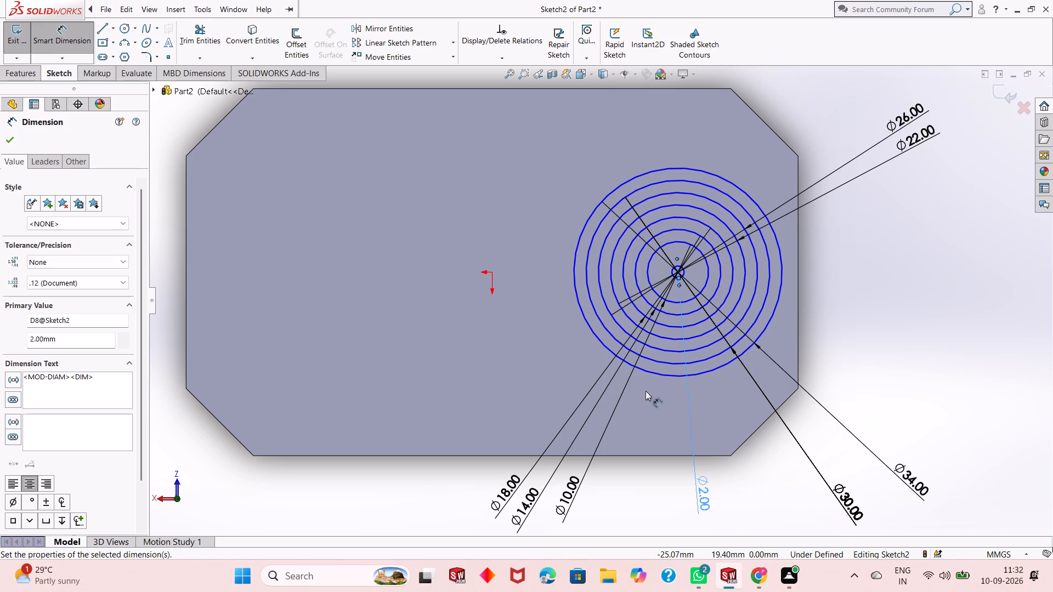
Change the innermost circle's diameter to 4 mm and leave the dimension tool.
{"action": "scroll", "coordinate": [646, 391], "scroll_direction": "up", "scroll_amount": 1}
{"action": "scroll", "coordinate": [646, 391], "scroll_direction": "down", "scroll_amount": 1}
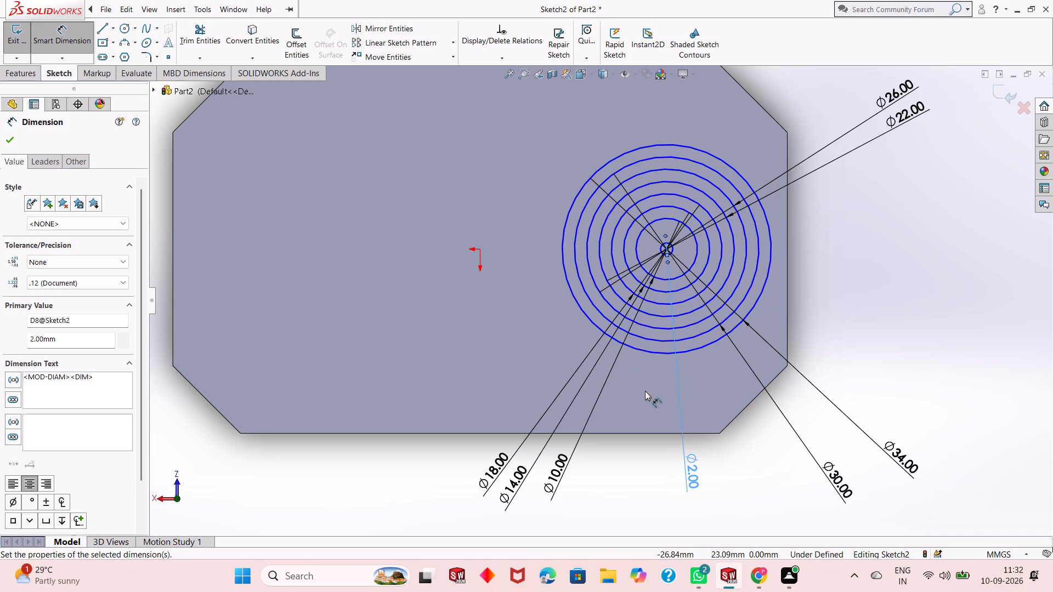
{"action": "scroll", "coordinate": [684, 383], "scroll_direction": "up", "scroll_amount": 1}
{"action": "scroll", "coordinate": [684, 383], "scroll_direction": "down", "scroll_amount": 1}
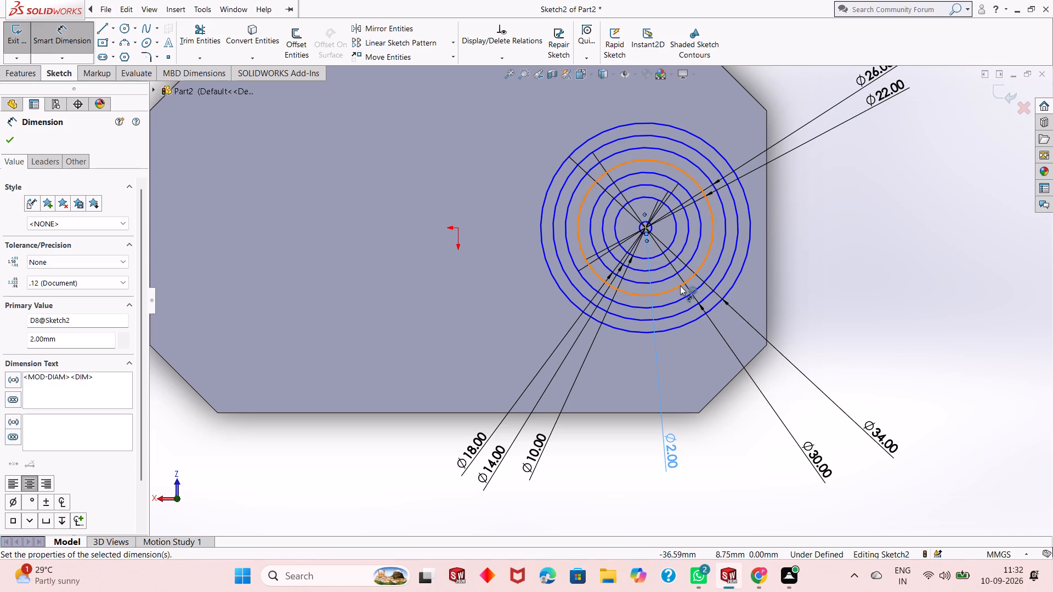
{"action": "double_click", "coordinate": [667, 453]}
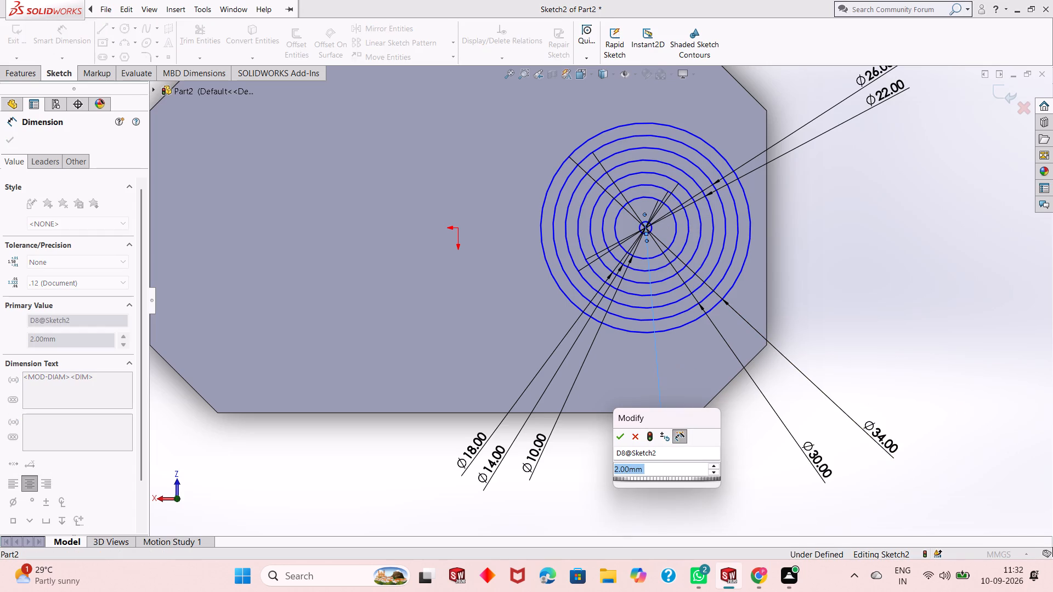
{"action": "key", "text": "4"}
{"action": "key", "text": "Return"}
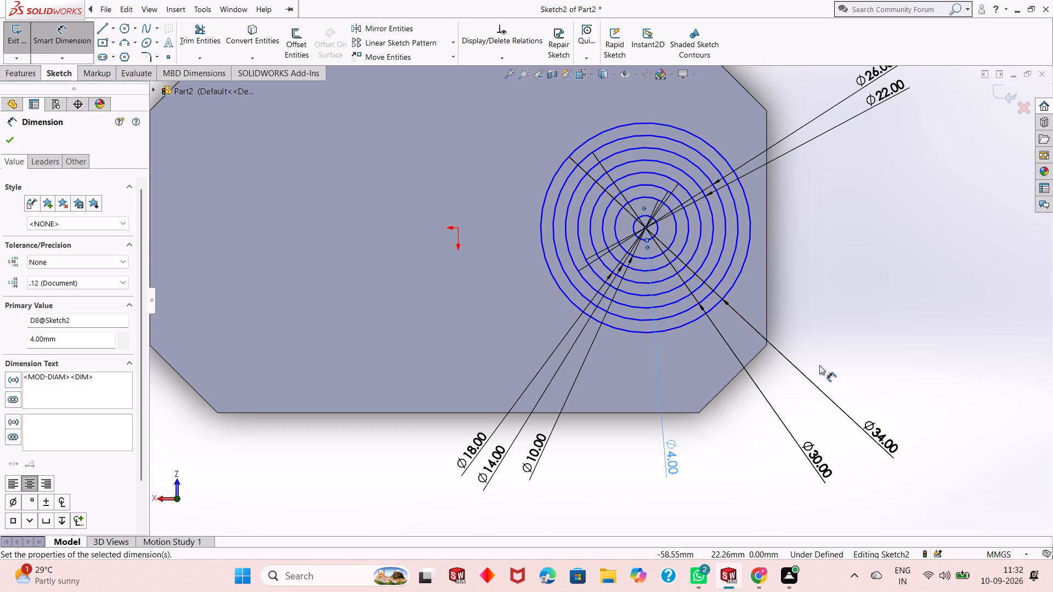
{"action": "key", "text": "Escape"}
{"action": "key", "text": "Escape"}
{"action": "key", "text": "Escape"}
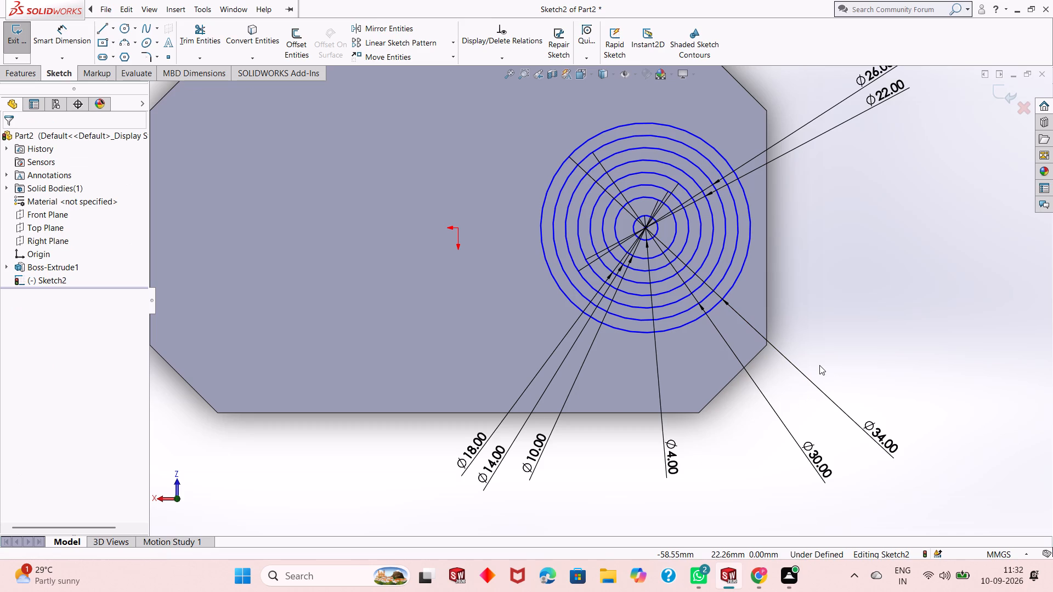
{"action": "scroll", "coordinate": [657, 218], "scroll_direction": "down", "scroll_amount": 1}
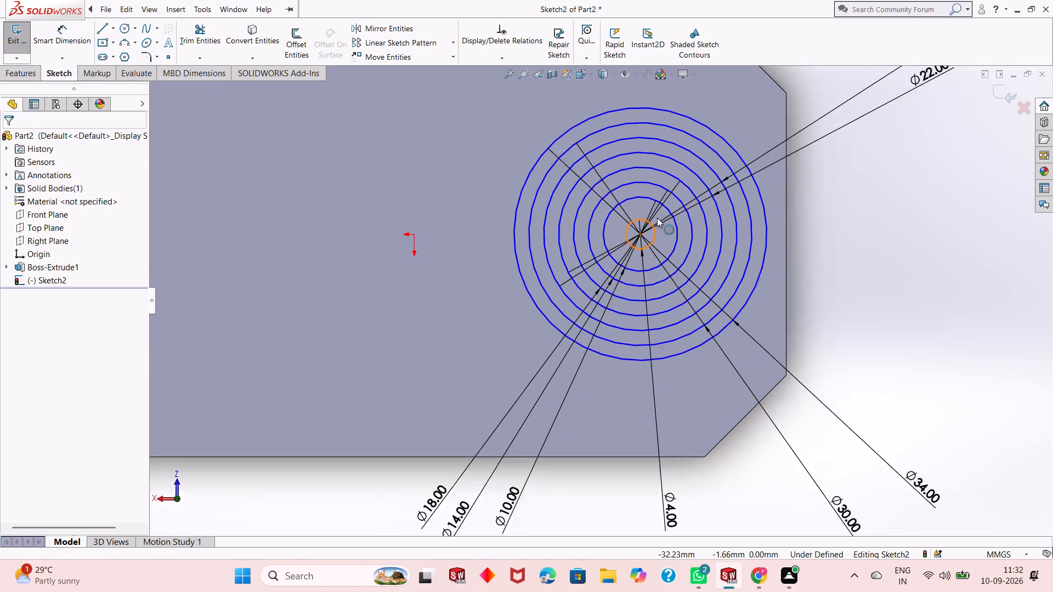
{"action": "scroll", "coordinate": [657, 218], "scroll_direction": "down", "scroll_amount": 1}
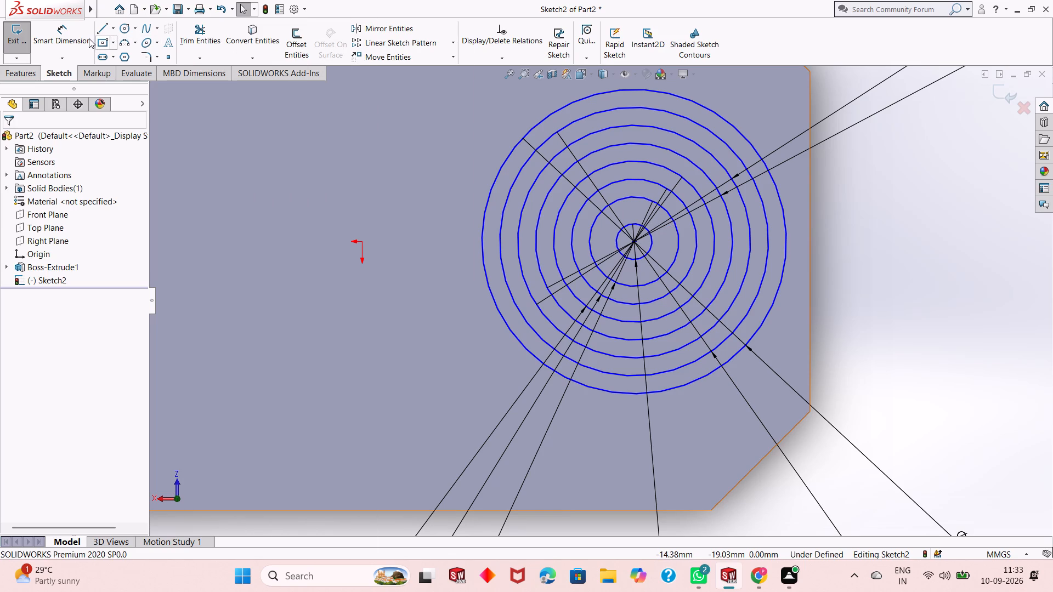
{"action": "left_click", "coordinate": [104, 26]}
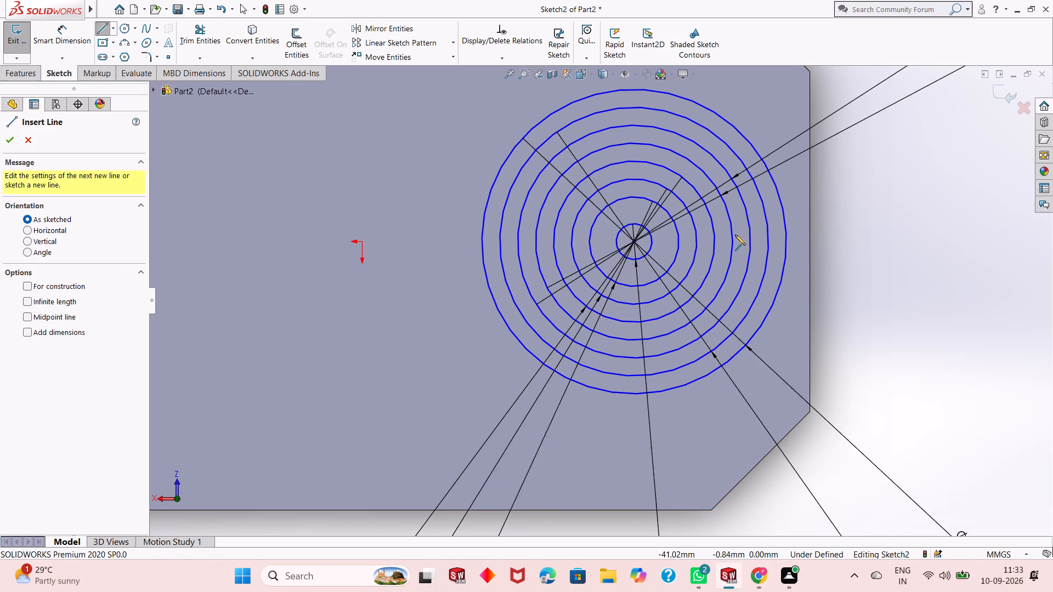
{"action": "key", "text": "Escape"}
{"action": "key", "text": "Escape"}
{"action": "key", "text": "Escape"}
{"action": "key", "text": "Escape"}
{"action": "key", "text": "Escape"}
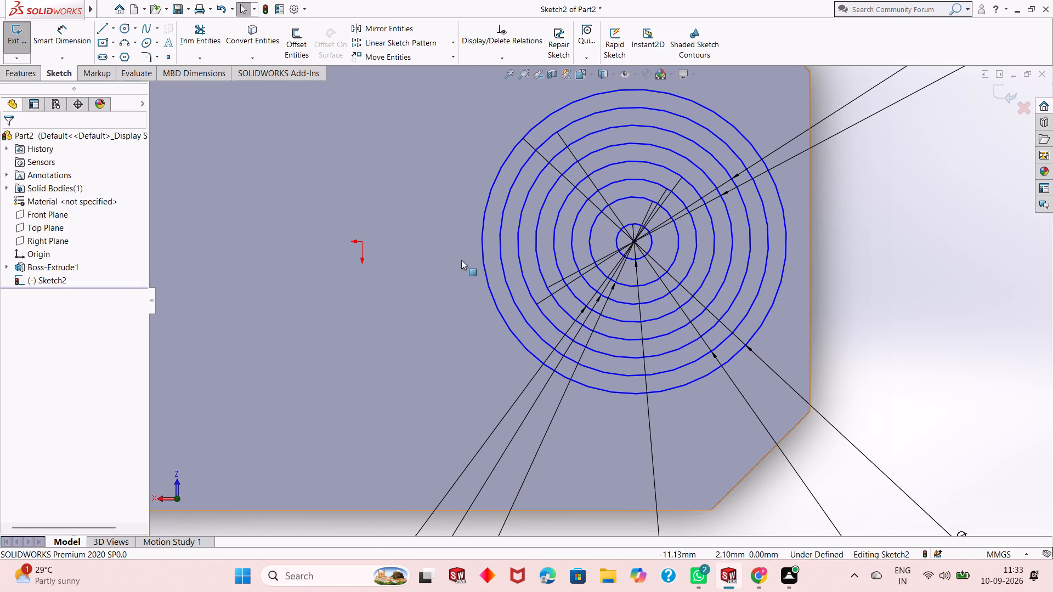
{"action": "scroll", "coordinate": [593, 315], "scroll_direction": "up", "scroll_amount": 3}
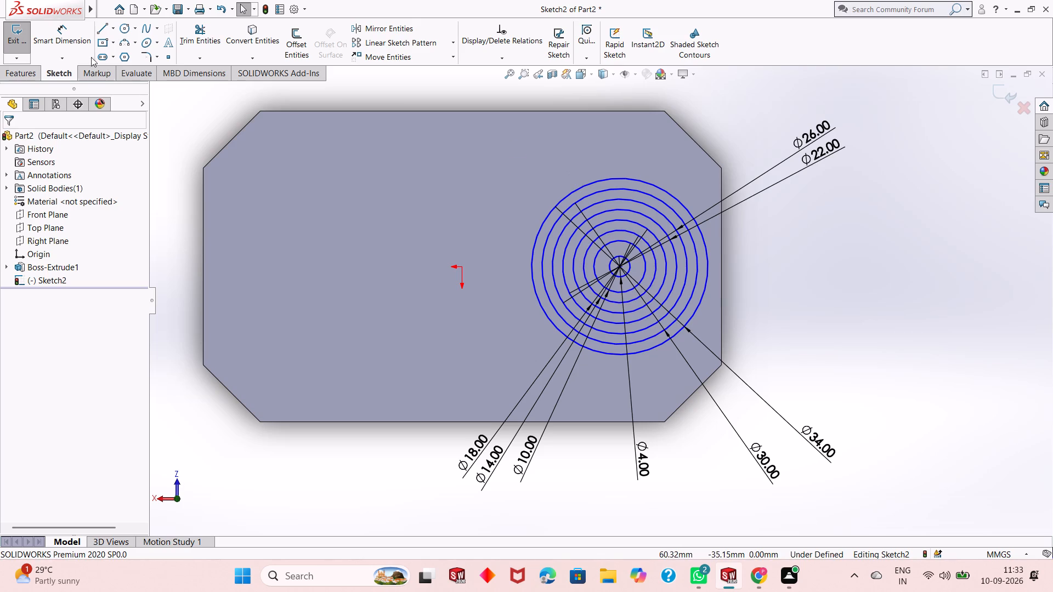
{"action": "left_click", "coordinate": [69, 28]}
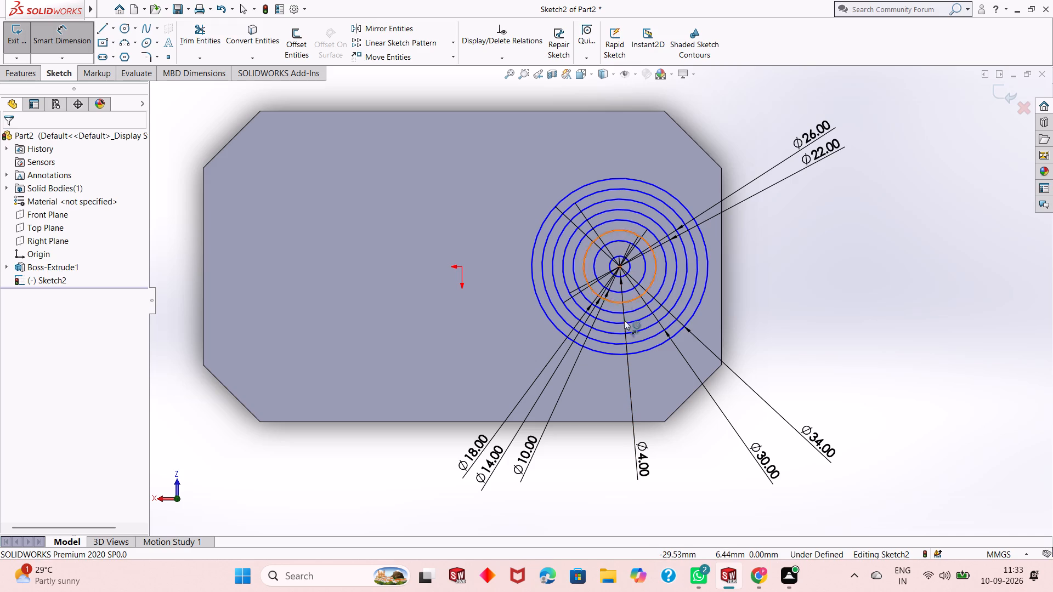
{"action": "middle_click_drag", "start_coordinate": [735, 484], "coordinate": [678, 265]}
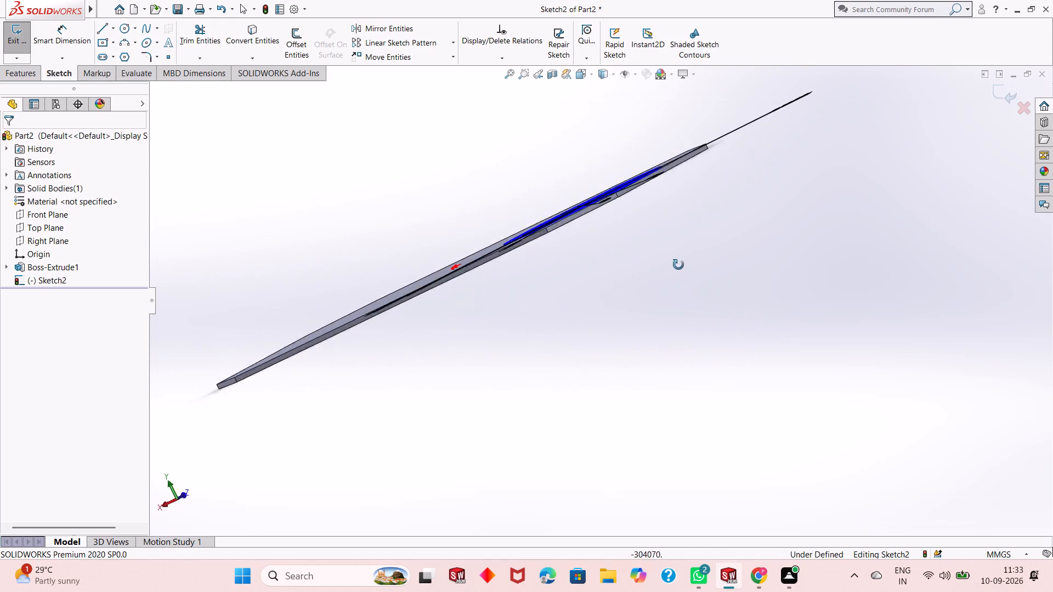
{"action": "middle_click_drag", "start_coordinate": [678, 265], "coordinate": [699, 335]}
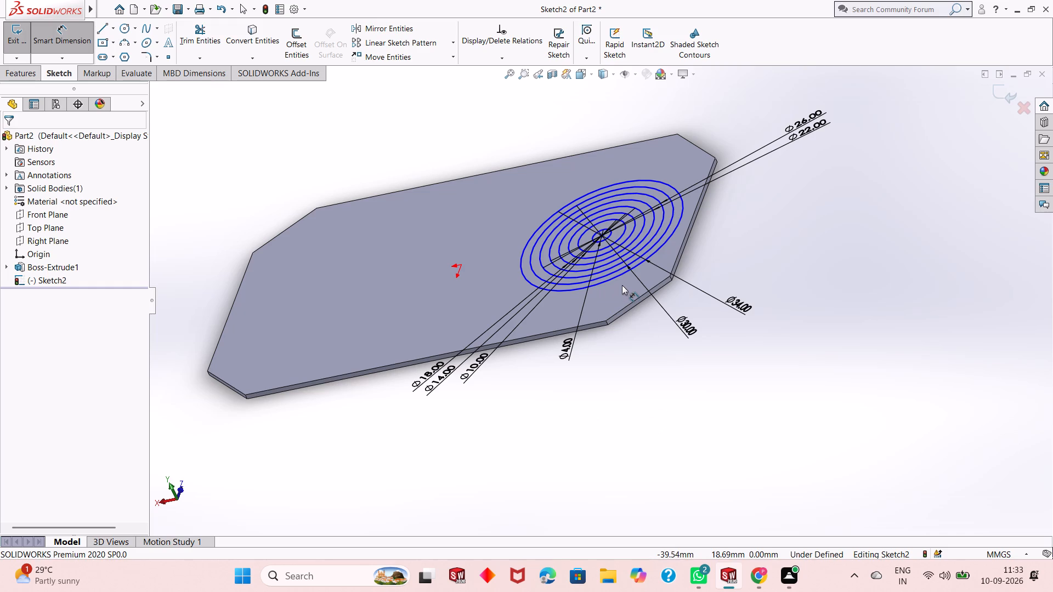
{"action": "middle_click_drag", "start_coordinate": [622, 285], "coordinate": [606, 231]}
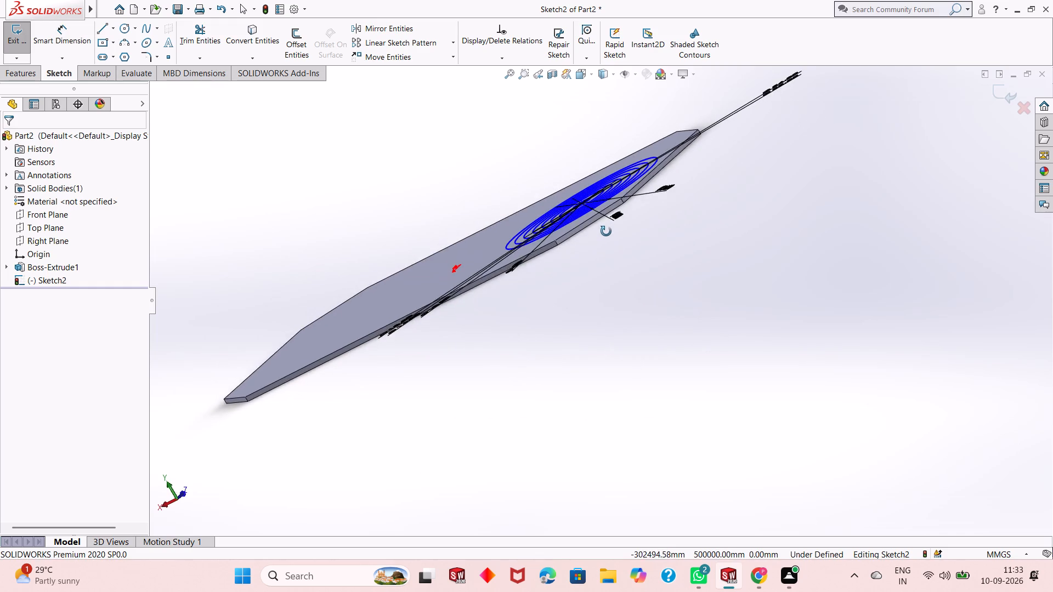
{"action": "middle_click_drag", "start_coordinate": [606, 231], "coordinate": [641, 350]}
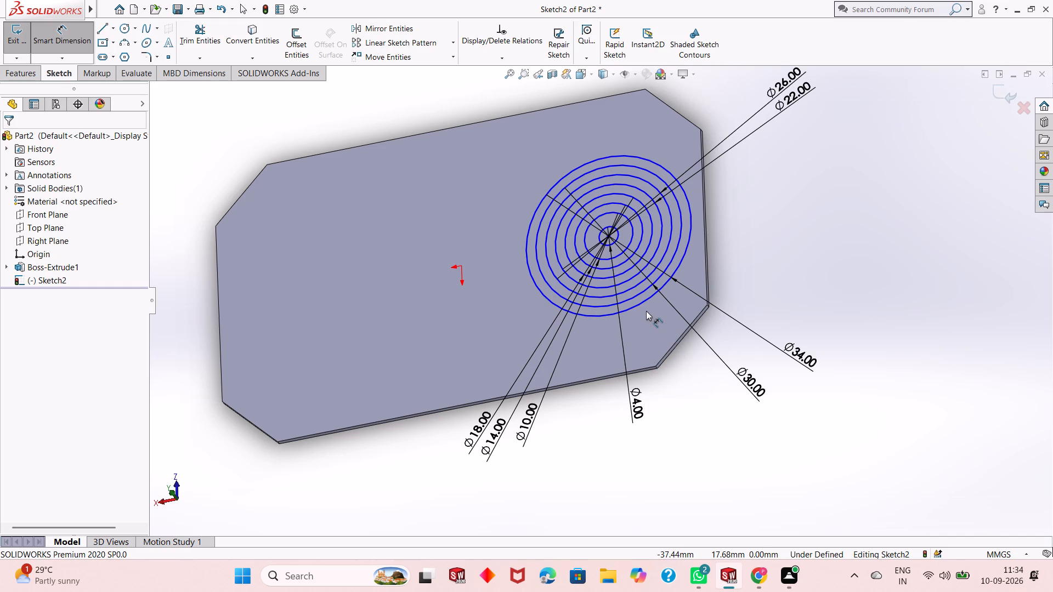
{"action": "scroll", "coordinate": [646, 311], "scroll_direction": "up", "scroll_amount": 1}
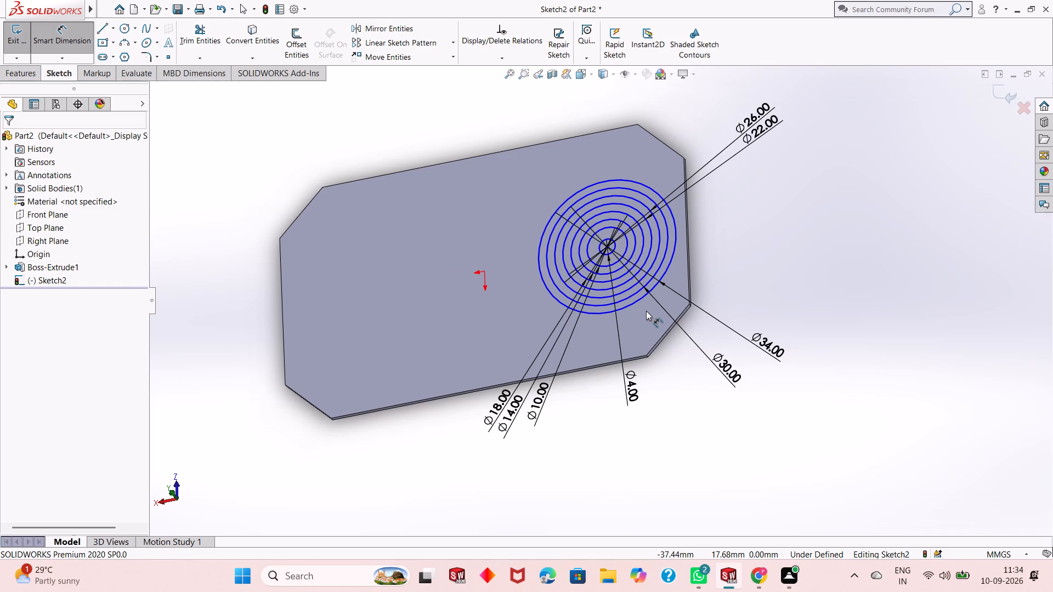
Undo all the diameter dimensions on the concentric circles.
{"action": "key", "text": "ctrl+z"}
{"action": "key", "text": "ctrl+z"}
{"action": "key", "text": "ctrl+z"}
{"action": "key", "text": "ctrl+z"}
{"action": "key", "text": "ctrl+z"}
{"action": "key", "text": "ctrl+z"}
{"action": "key", "text": "ctrl+z"}
{"action": "key", "text": "ctrl+z"}
{"action": "key", "text": "ctrl+z"}
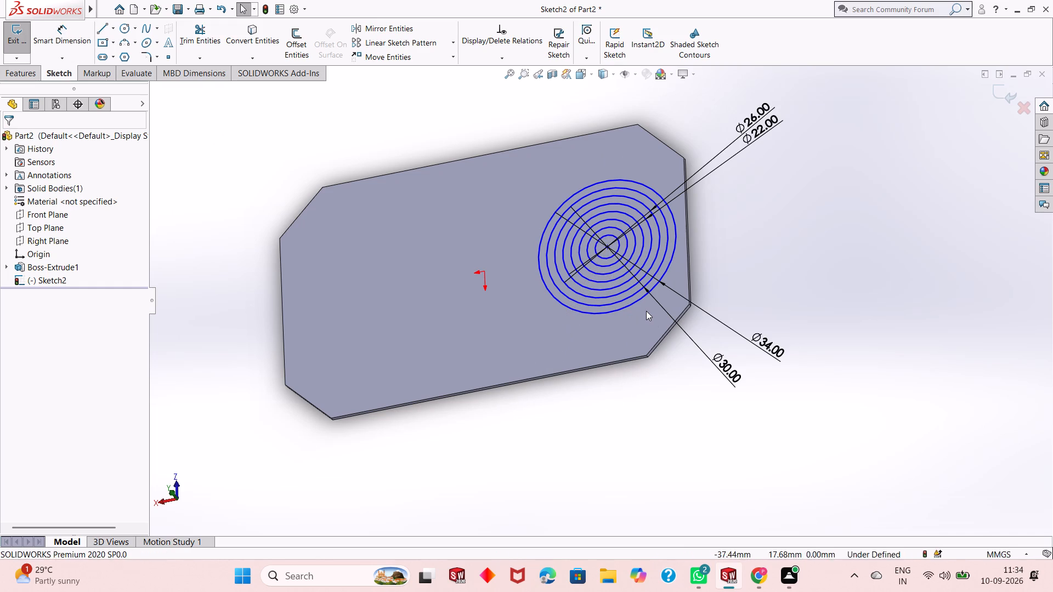
{"action": "key", "text": "ctrl+z"}
{"action": "key", "text": "ctrl+z"}
{"action": "key", "text": "ctrl+z"}
{"action": "key", "text": "ctrl+z"}
{"action": "key", "text": "ctrl+z"}
{"action": "key", "text": "ctrl+z"}
{"action": "key", "text": "ctrl+z"}
{"action": "key", "text": "ctrl+z"}
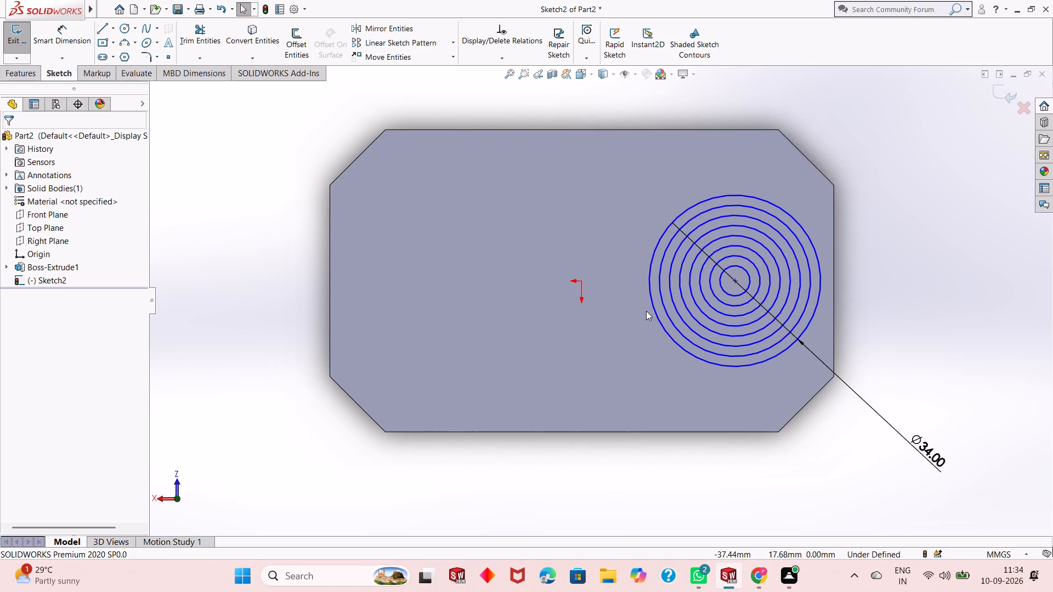
{"action": "key", "text": "ctrl+z"}
Undo the concentric circles, their sketch and the base plate's extrusion, going back to editing the plate's profile sketch.
{"action": "key", "text": "ctrl+z"}
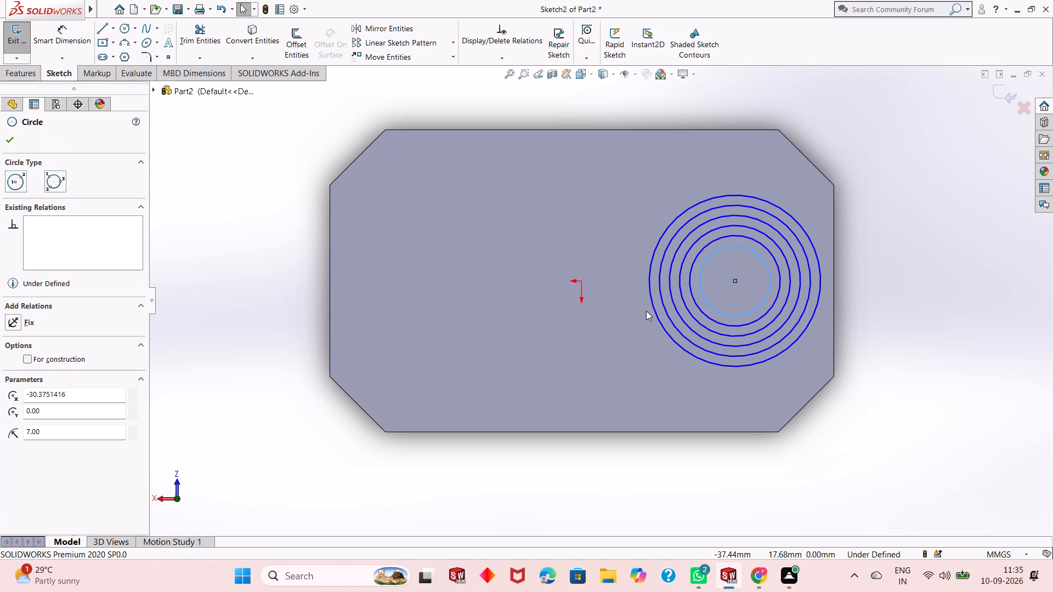
{"action": "key", "text": "ctrl+z"}
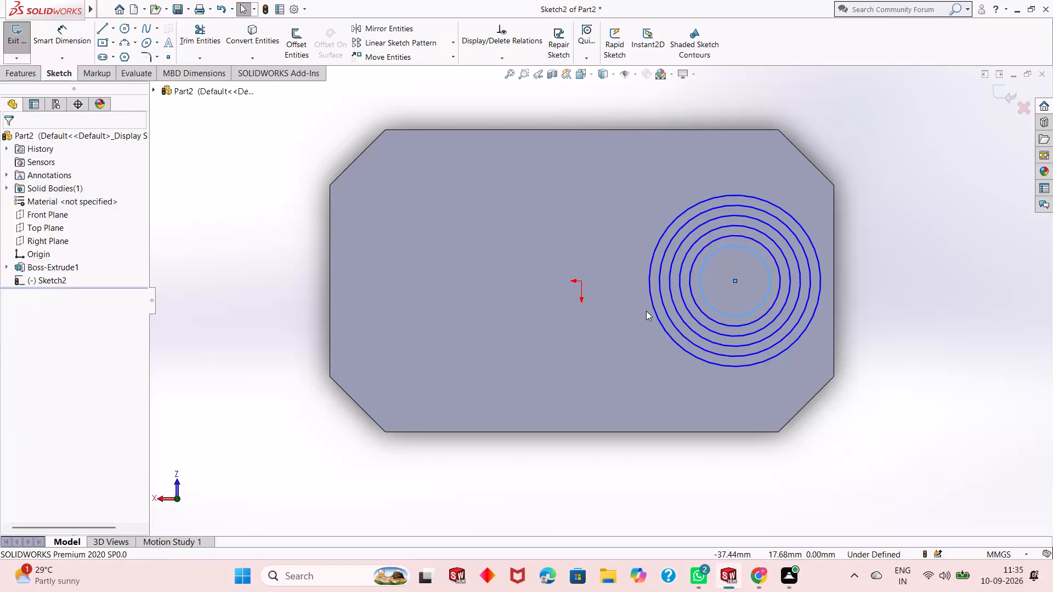
{"action": "key", "text": "ctrl+z"}
{"action": "key", "text": "ctrl+z"}
{"action": "key", "text": "ctrl+z"}
{"action": "key", "text": "ctrl+z"}
{"action": "key", "text": "ctrl+z"}
{"action": "key", "text": "ctrl+z"}
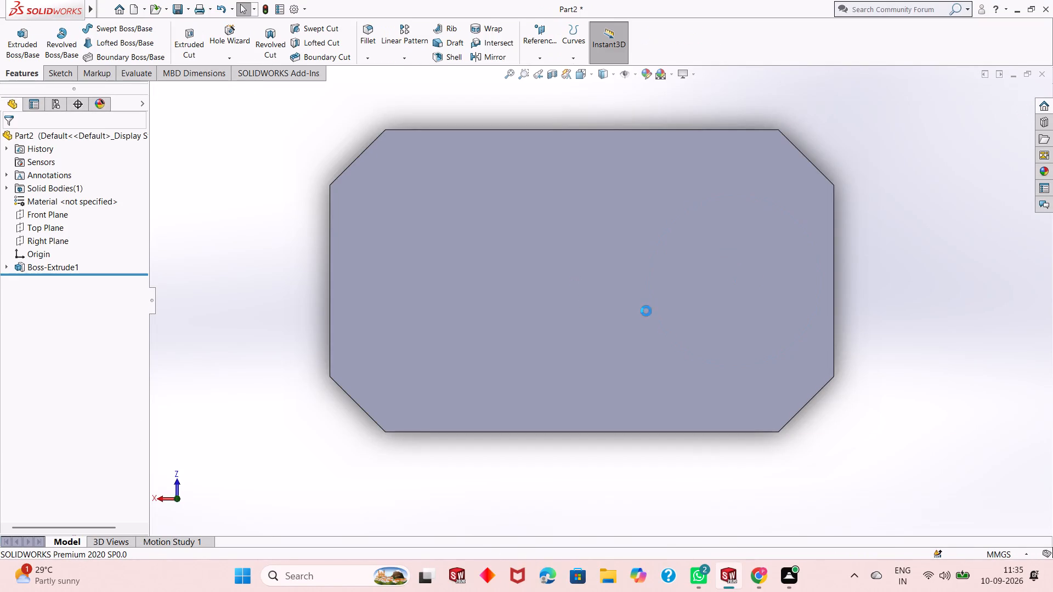
{"action": "key", "text": "ctrl+z"}
Facing the profile sketch, trim the upper-left chamfer's lower stub and the outer line of the left edge.
{"action": "key", "text": "ctrl+8"}
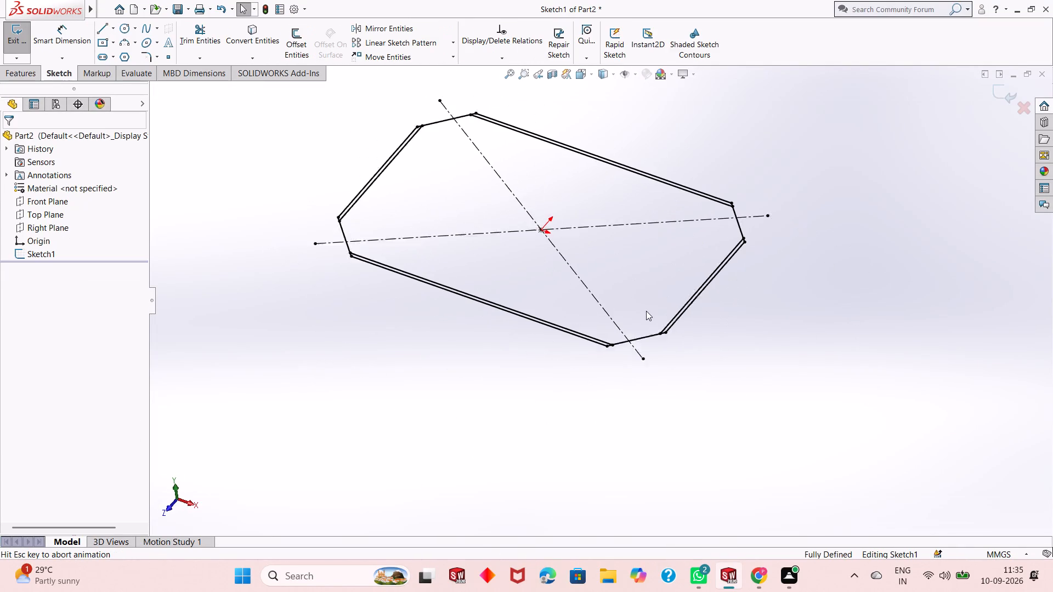
{"action": "scroll", "coordinate": [461, 270], "scroll_direction": "down", "scroll_amount": 3}
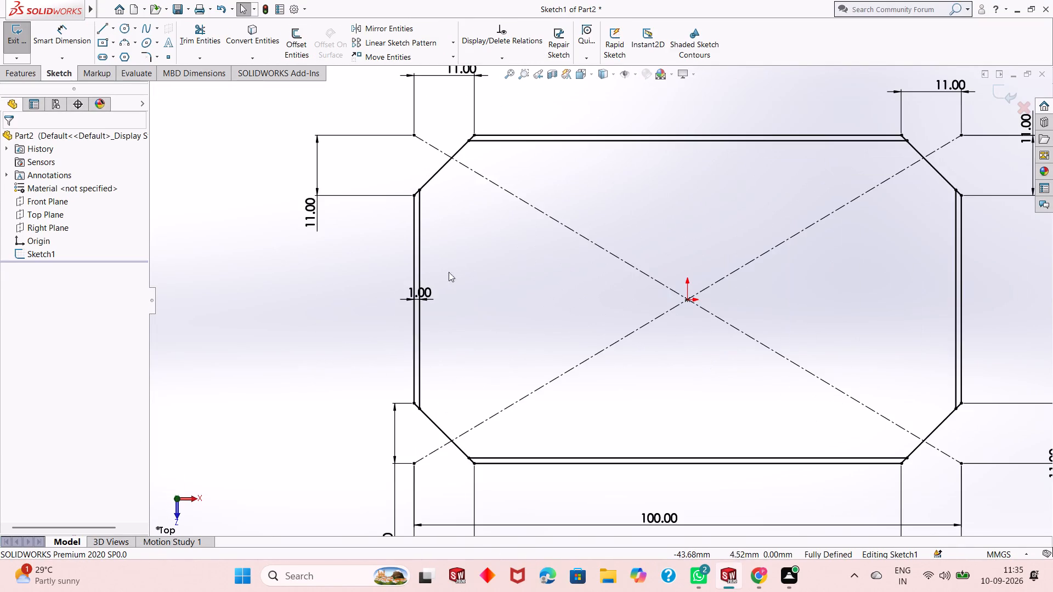
{"action": "scroll", "coordinate": [449, 244], "scroll_direction": "down", "scroll_amount": 2}
{"action": "scroll", "coordinate": [449, 244], "scroll_direction": "up", "scroll_amount": 1}
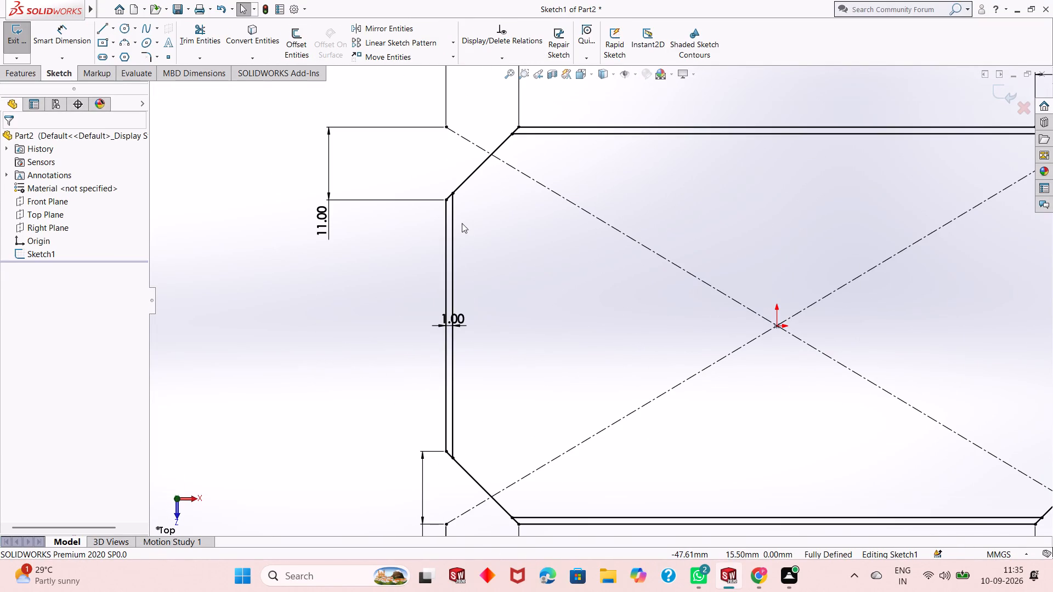
{"action": "scroll", "coordinate": [465, 214], "scroll_direction": "up", "scroll_amount": 1}
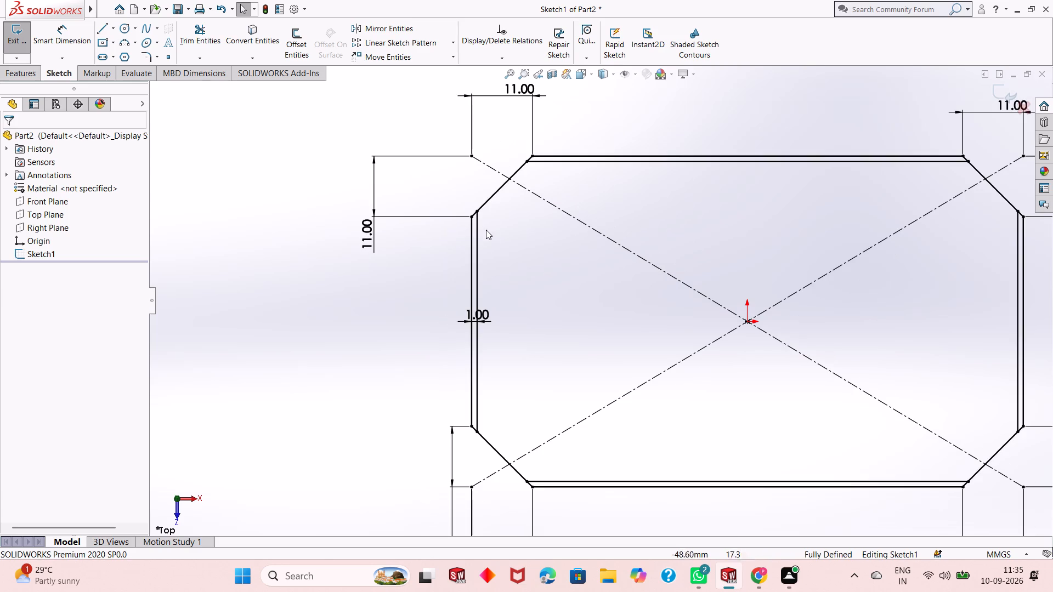
{"action": "scroll", "coordinate": [491, 247], "scroll_direction": "up", "scroll_amount": 2}
{"action": "scroll", "coordinate": [614, 208], "scroll_direction": "down", "scroll_amount": 2}
{"action": "scroll", "coordinate": [537, 254], "scroll_direction": "up", "scroll_amount": 2}
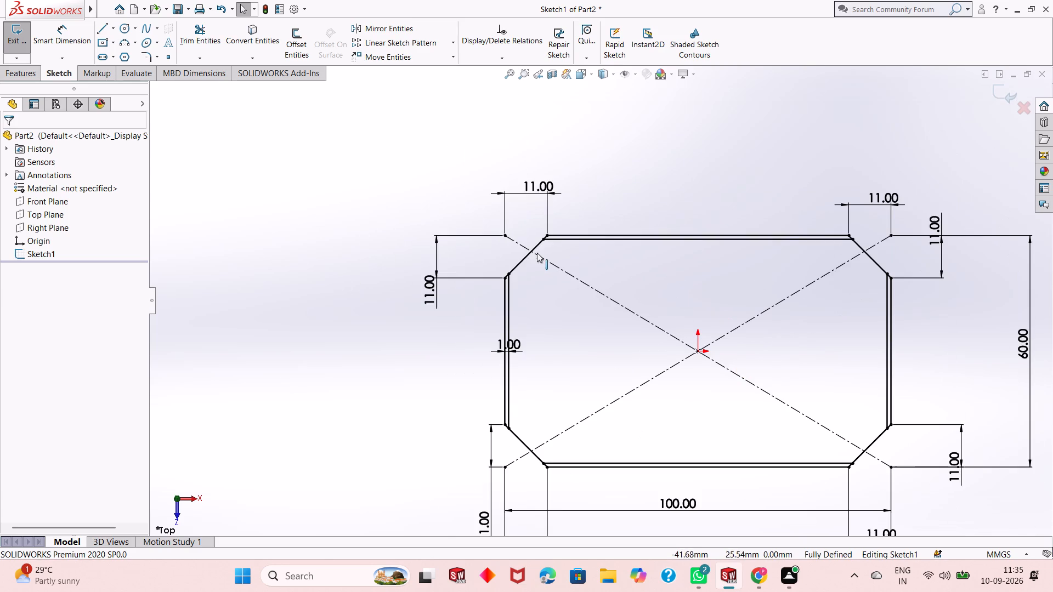
{"action": "left_click", "coordinate": [208, 38]}
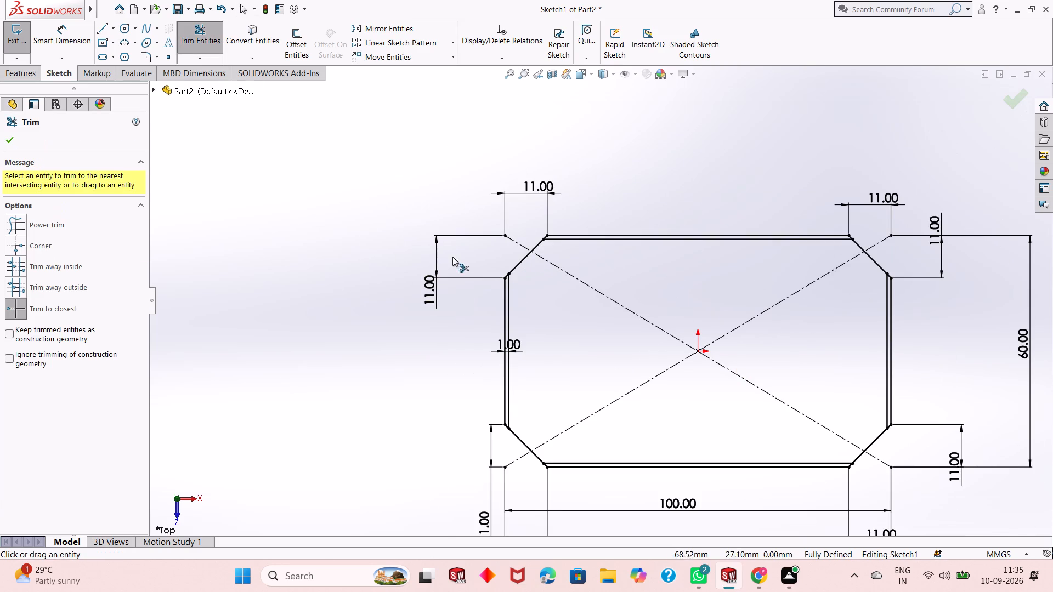
{"action": "scroll", "coordinate": [553, 300], "scroll_direction": "down", "scroll_amount": 6}
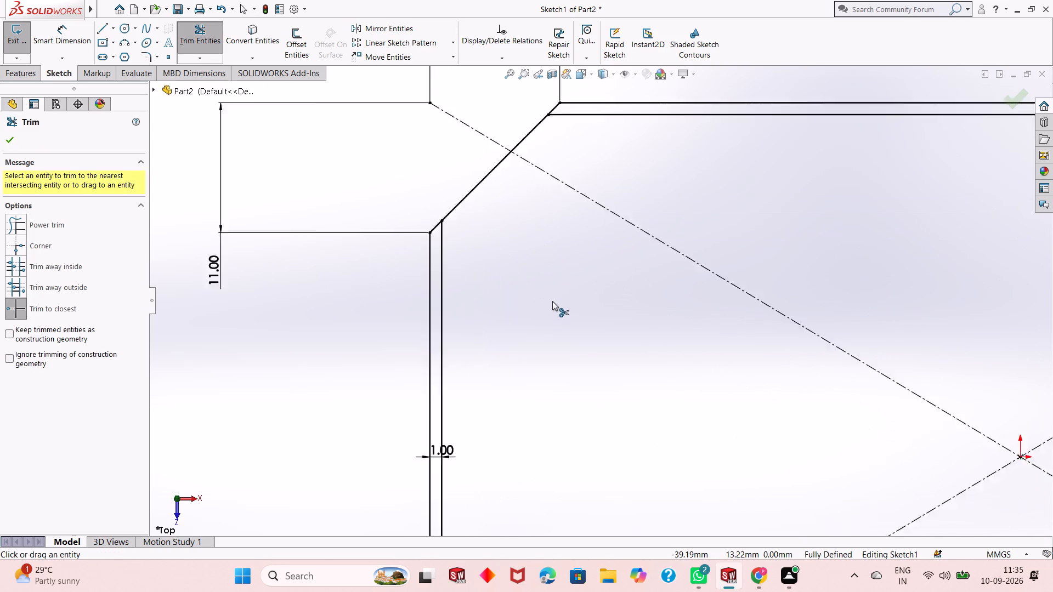
{"action": "scroll", "coordinate": [552, 301], "scroll_direction": "down", "scroll_amount": 1}
{"action": "scroll", "coordinate": [461, 242], "scroll_direction": "down", "scroll_amount": 1}
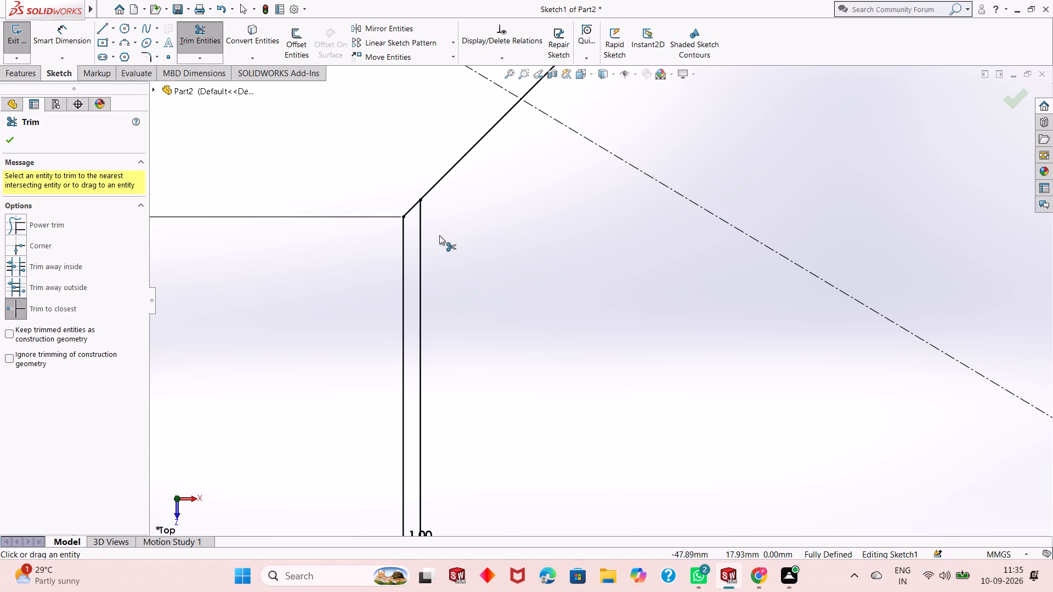
{"action": "scroll", "coordinate": [439, 235], "scroll_direction": "up", "scroll_amount": 2}
{"action": "scroll", "coordinate": [500, 242], "scroll_direction": "up", "scroll_amount": 1}
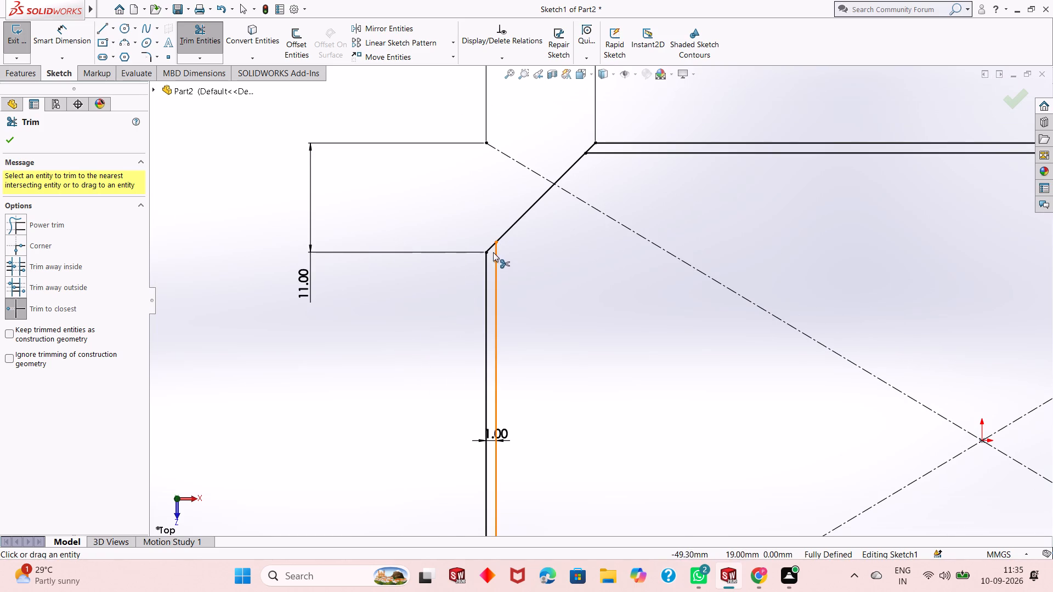
{"action": "left_click", "coordinate": [490, 249]}
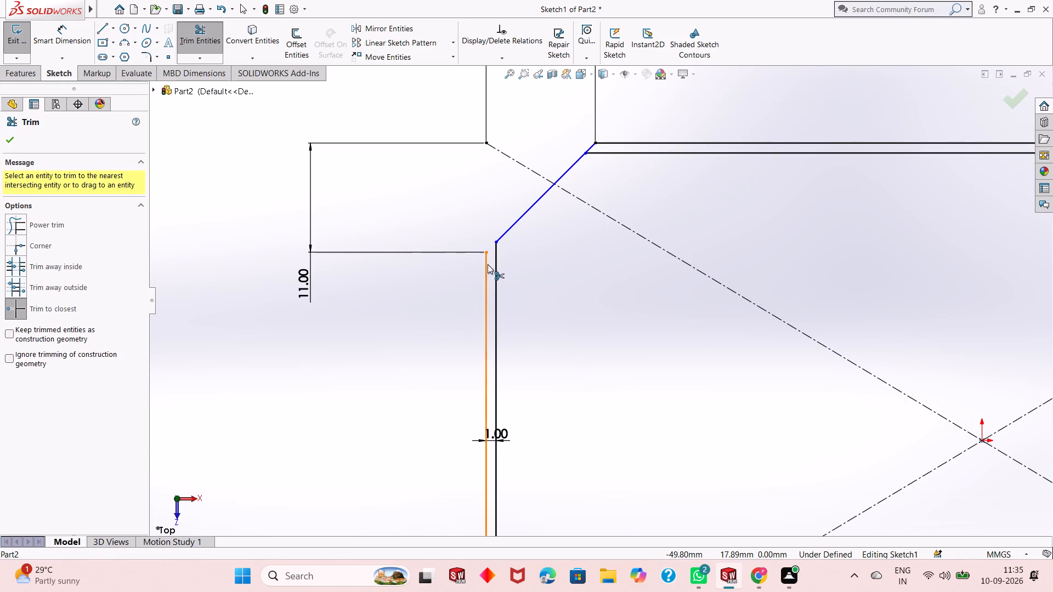
{"action": "left_click", "coordinate": [486, 265]}
Trim the upper-left chamfer's upper stub and the outer line of the profile's top edge.
{"action": "scroll", "coordinate": [485, 267], "scroll_direction": "up", "scroll_amount": 7}
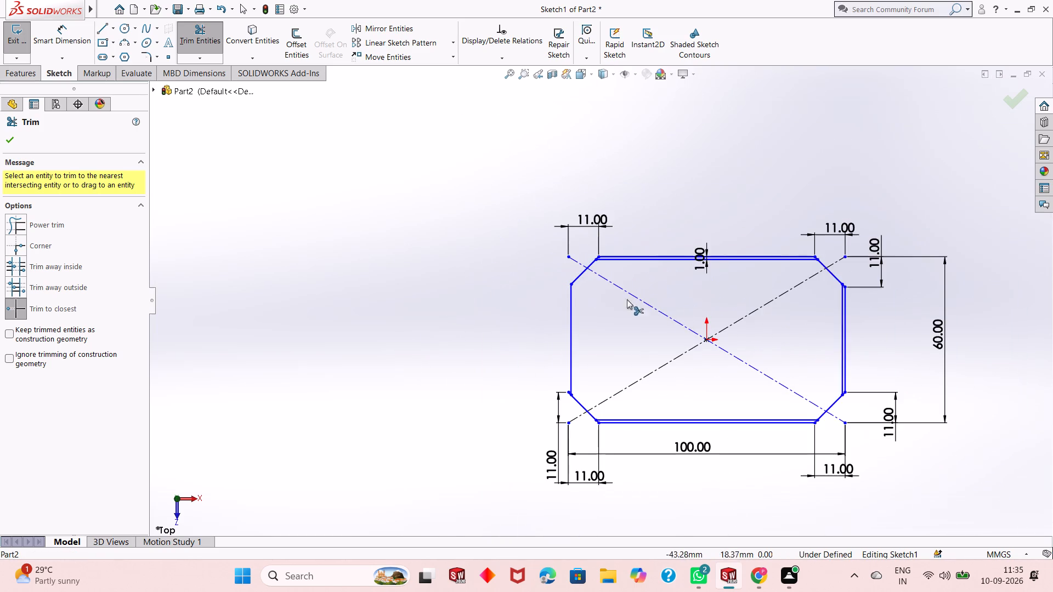
{"action": "scroll", "coordinate": [863, 318], "scroll_direction": "down", "scroll_amount": 2}
{"action": "scroll", "coordinate": [449, 225], "scroll_direction": "down", "scroll_amount": 5}
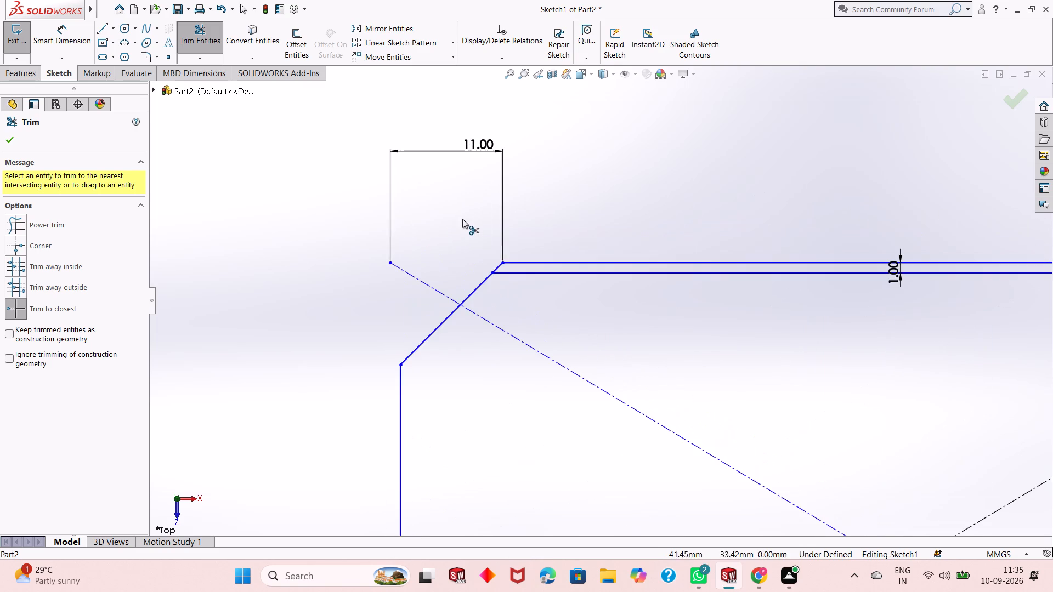
{"action": "left_click", "coordinate": [499, 267]}
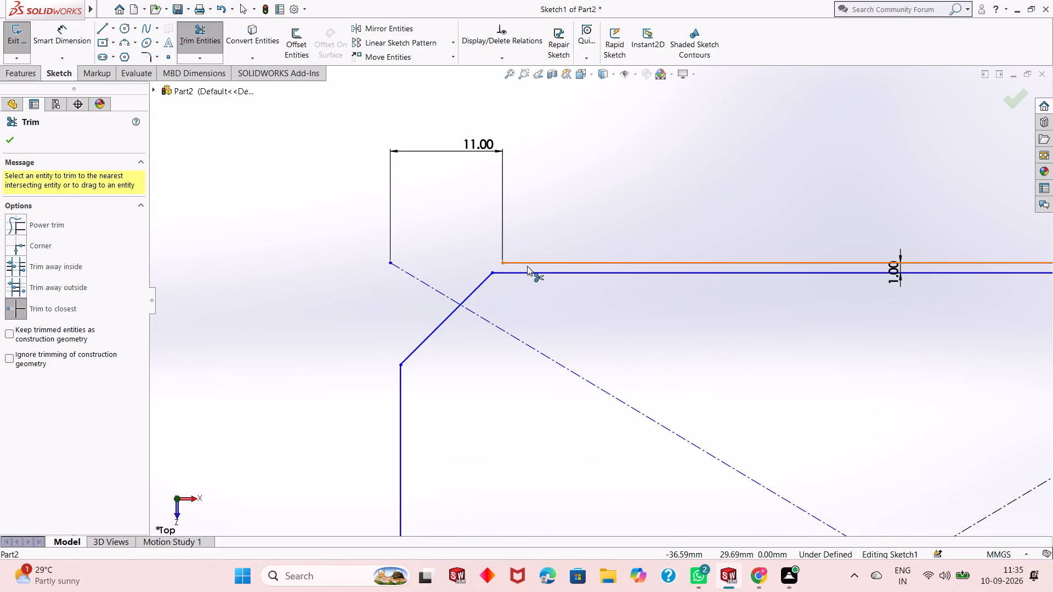
{"action": "left_click", "coordinate": [527, 266]}
Trim the upper stub of the upper-right chamfer, accepting deletion of its associated dimensions.
{"action": "scroll", "coordinate": [451, 294], "scroll_direction": "up", "scroll_amount": 8}
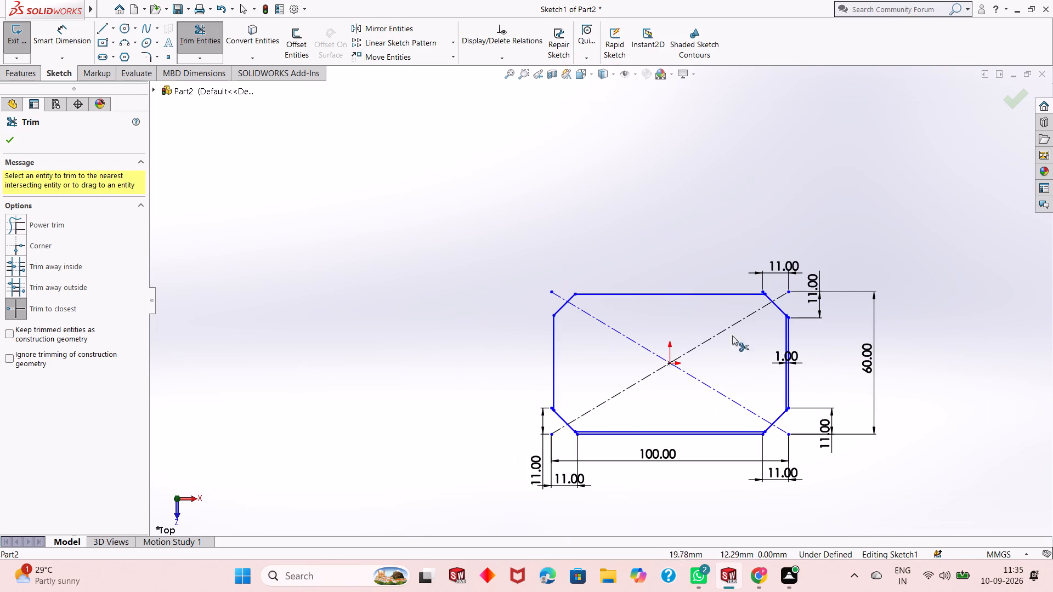
{"action": "scroll", "coordinate": [760, 336], "scroll_direction": "down", "scroll_amount": 2}
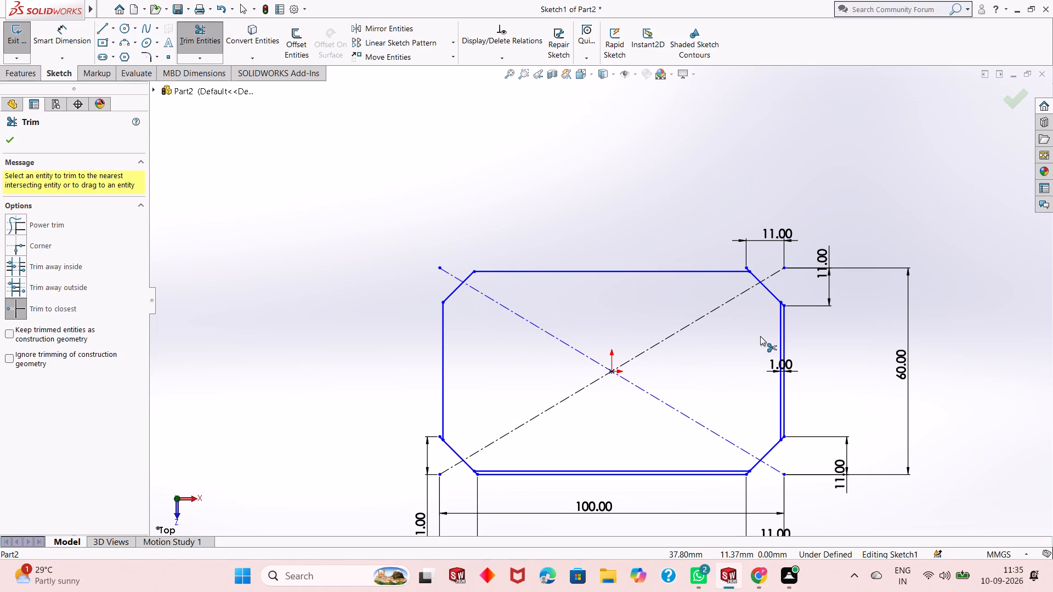
{"action": "scroll", "coordinate": [758, 274], "scroll_direction": "down", "scroll_amount": 4}
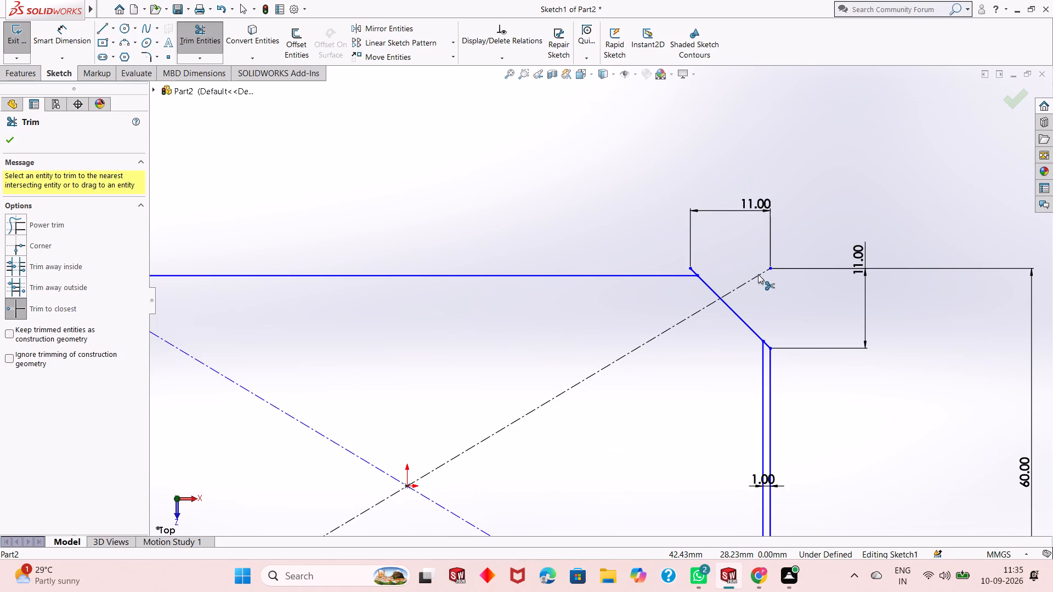
{"action": "left_click", "coordinate": [693, 270]}
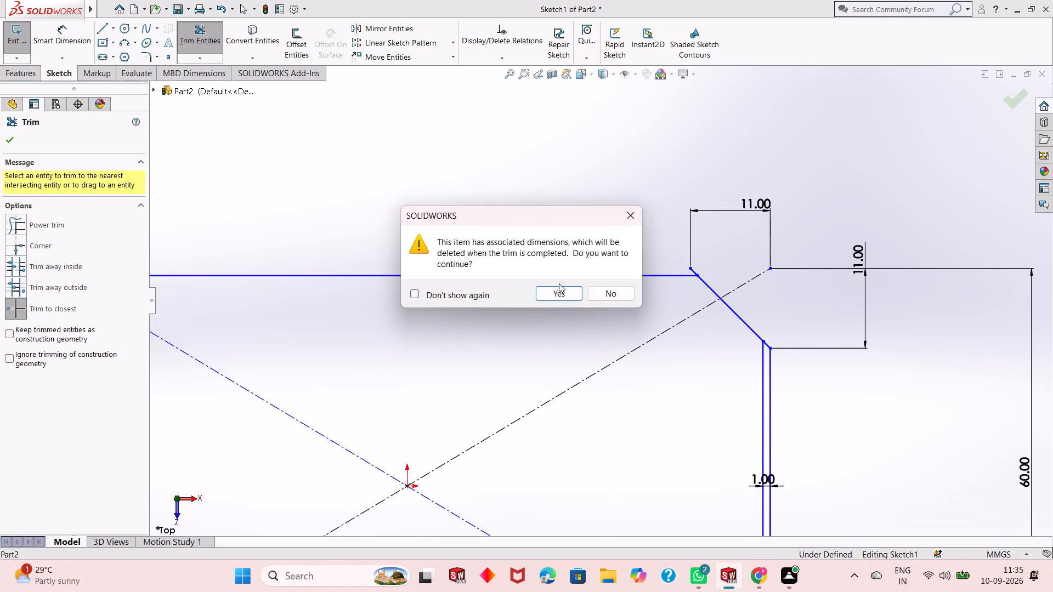
{"action": "left_click", "coordinate": [549, 294]}
Trim the outer line of the right edge and the lower-right chamfer's upper stub, accepting deletion of the associated dimensions.
{"action": "scroll", "coordinate": [713, 321], "scroll_direction": "up", "scroll_amount": 2}
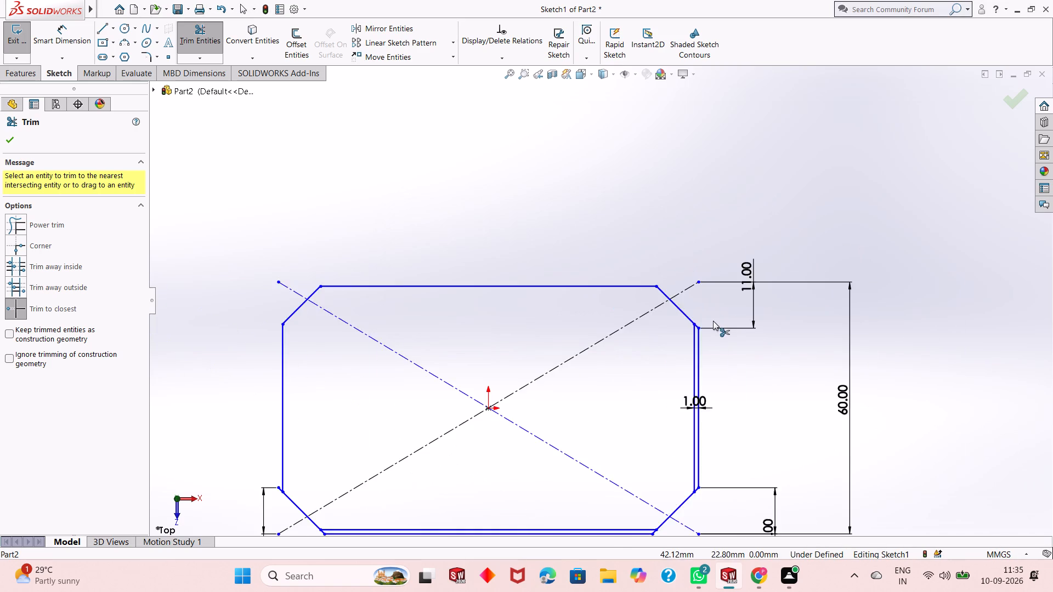
{"action": "scroll", "coordinate": [713, 321], "scroll_direction": "up", "scroll_amount": 3}
{"action": "scroll", "coordinate": [666, 436], "scroll_direction": "down", "scroll_amount": 5}
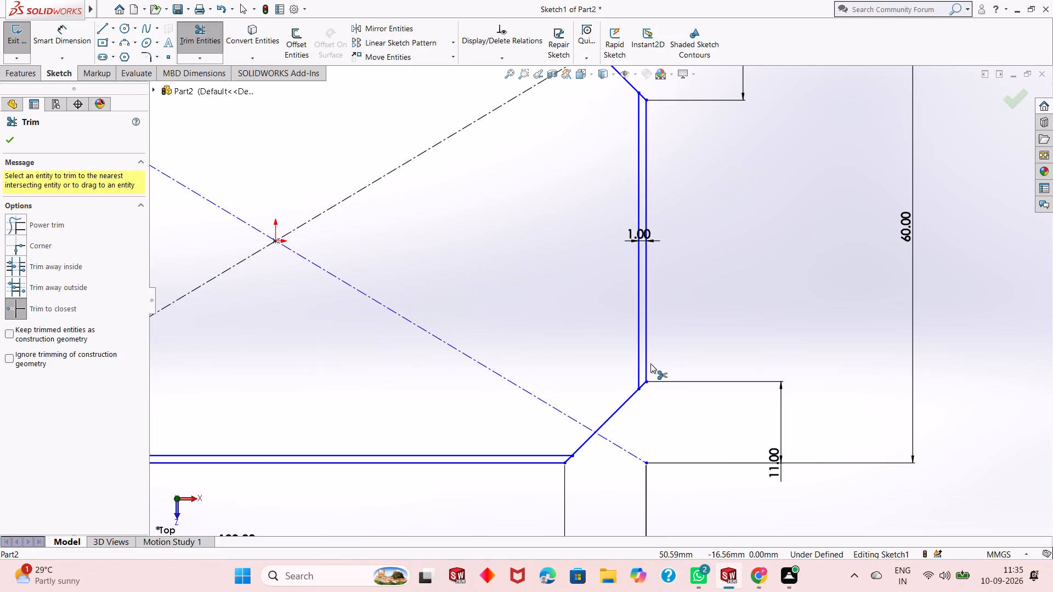
{"action": "left_click", "coordinate": [646, 354]}
{"action": "left_click", "coordinate": [643, 388]}
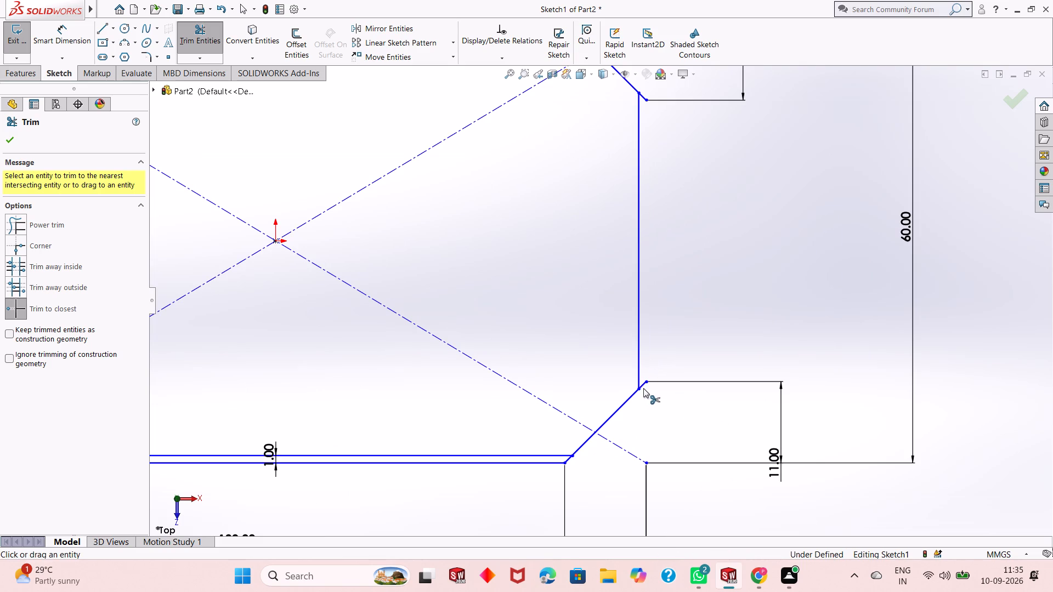
{"action": "left_click", "coordinate": [643, 386]}
{"action": "left_click", "coordinate": [568, 295]}
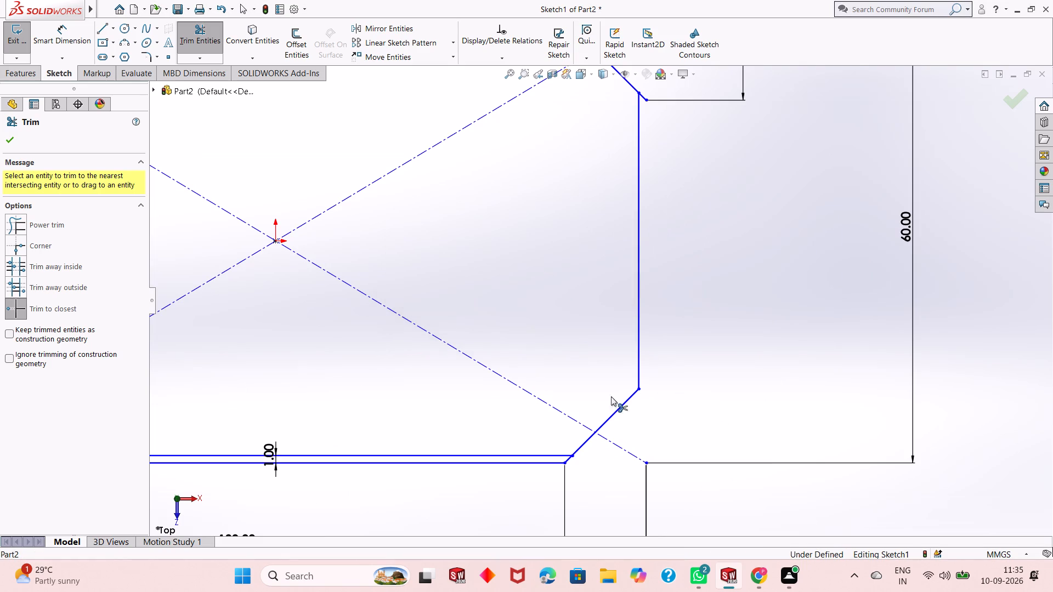
Trim the lower-right chamfer's lower stub and the outer line of the profile's bottom edge.
{"action": "scroll", "coordinate": [620, 450], "scroll_direction": "up", "scroll_amount": 2}
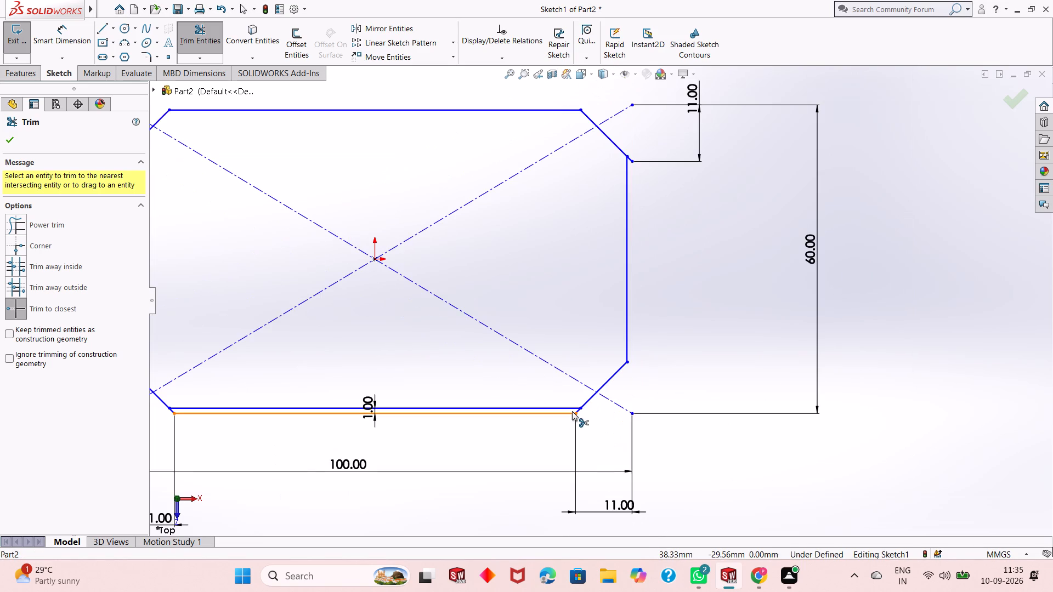
{"action": "scroll", "coordinate": [572, 411], "scroll_direction": "down", "scroll_amount": 8}
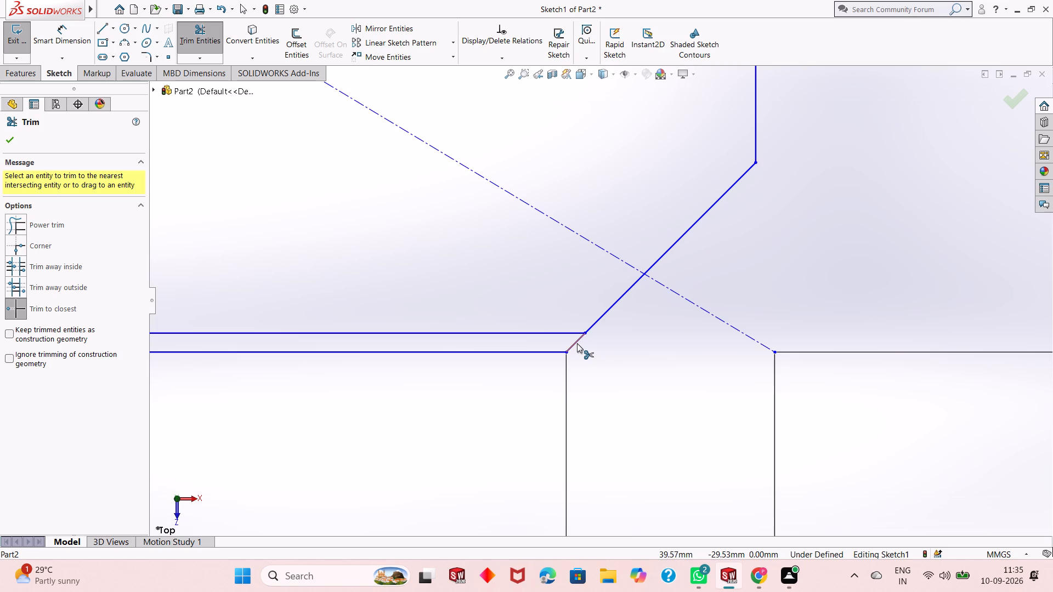
{"action": "left_click", "coordinate": [577, 343]}
{"action": "left_click", "coordinate": [552, 351]}
Trim both end stubs of the lower-left chamfer, accepting deletion of their associated dimensions.
{"action": "scroll", "coordinate": [750, 405], "scroll_direction": "up", "scroll_amount": 1}
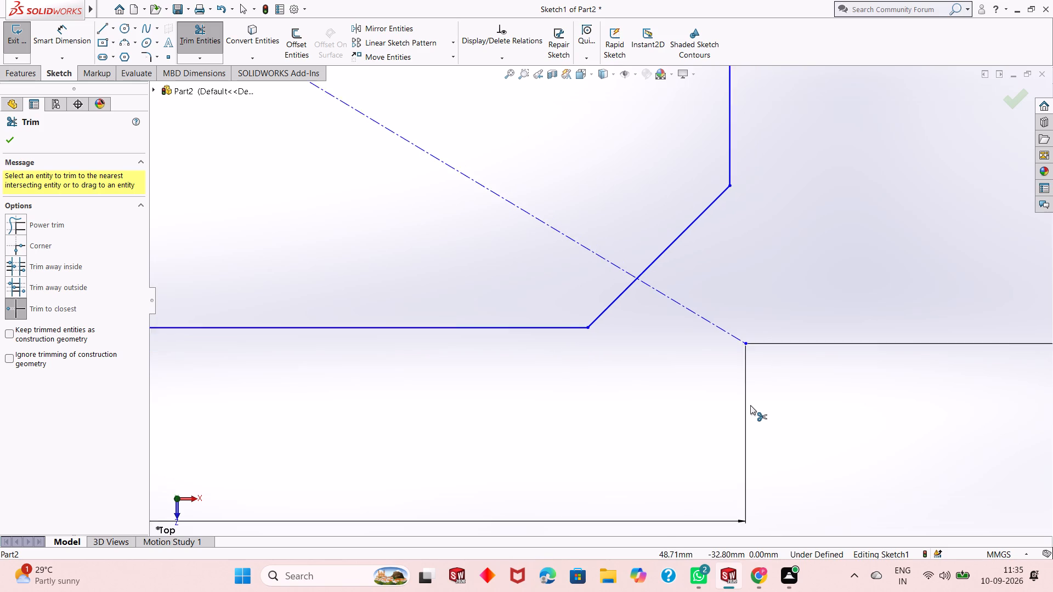
{"action": "scroll", "coordinate": [750, 405], "scroll_direction": "up", "scroll_amount": 10}
{"action": "scroll", "coordinate": [421, 304], "scroll_direction": "down", "scroll_amount": 6}
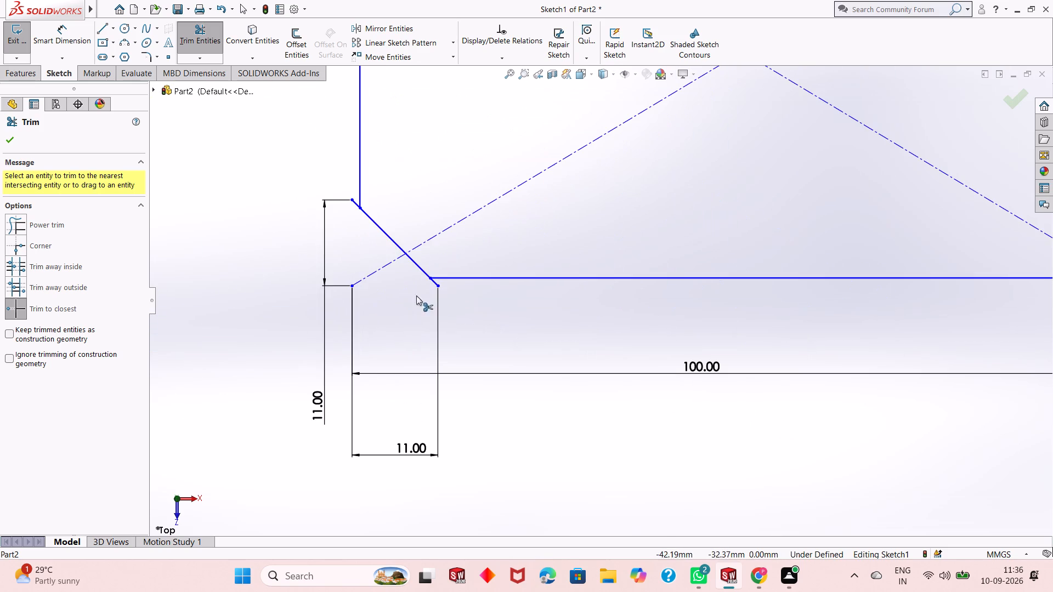
{"action": "left_click", "coordinate": [434, 282]}
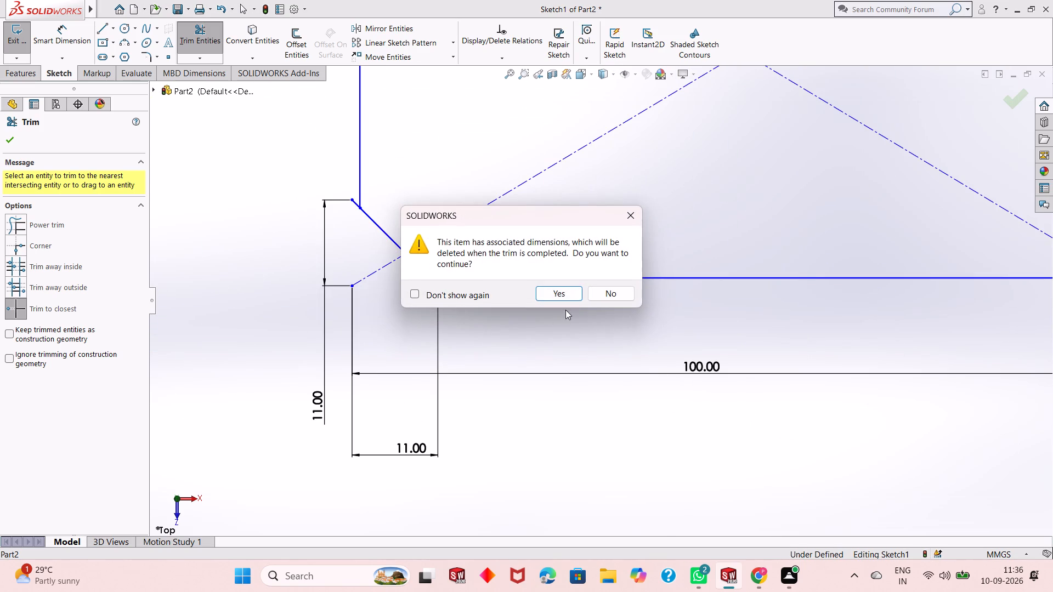
{"action": "left_click", "coordinate": [570, 299]}
{"action": "scroll", "coordinate": [477, 345], "scroll_direction": "up", "scroll_amount": 5}
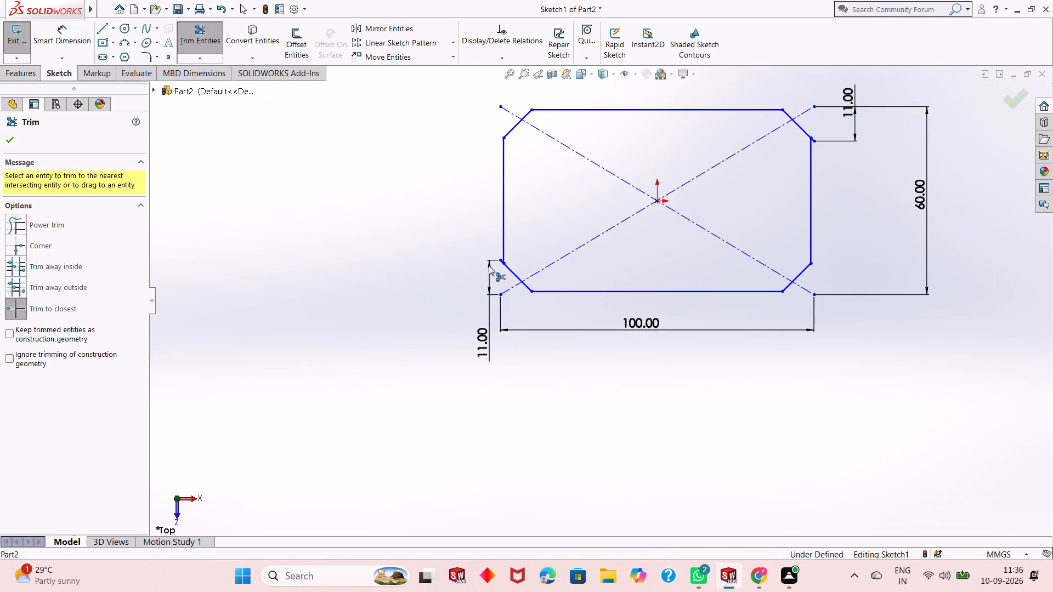
{"action": "scroll", "coordinate": [493, 259], "scroll_direction": "down", "scroll_amount": 11}
{"action": "left_click", "coordinate": [565, 308]}
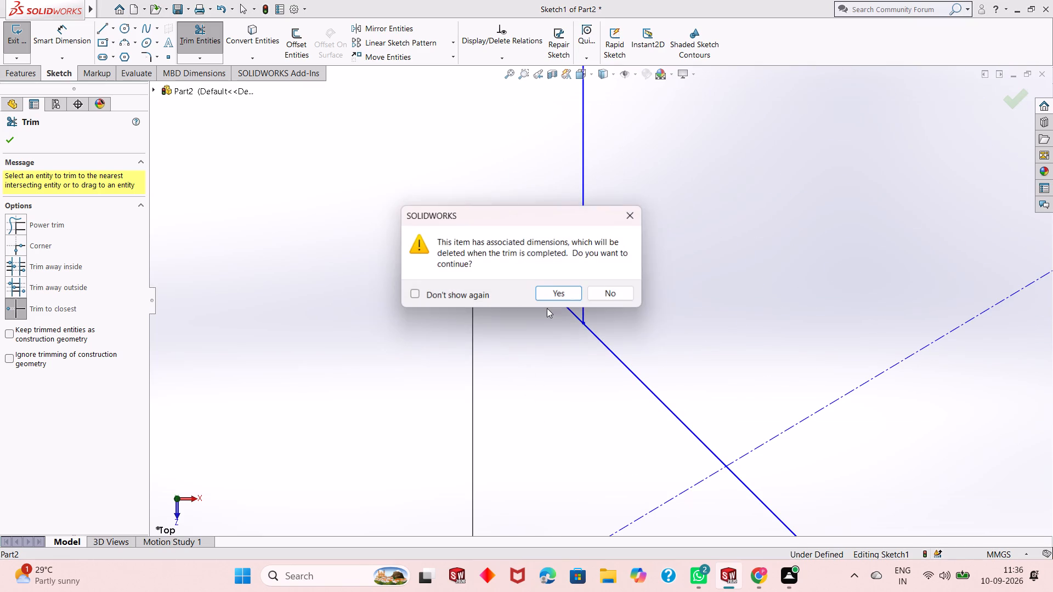
{"action": "left_click", "coordinate": [575, 294]}
Trim the lower stub of the upper-right chamfer, accepting deletion of its associated dimension.
{"action": "scroll", "coordinate": [417, 321], "scroll_direction": "up", "scroll_amount": 9}
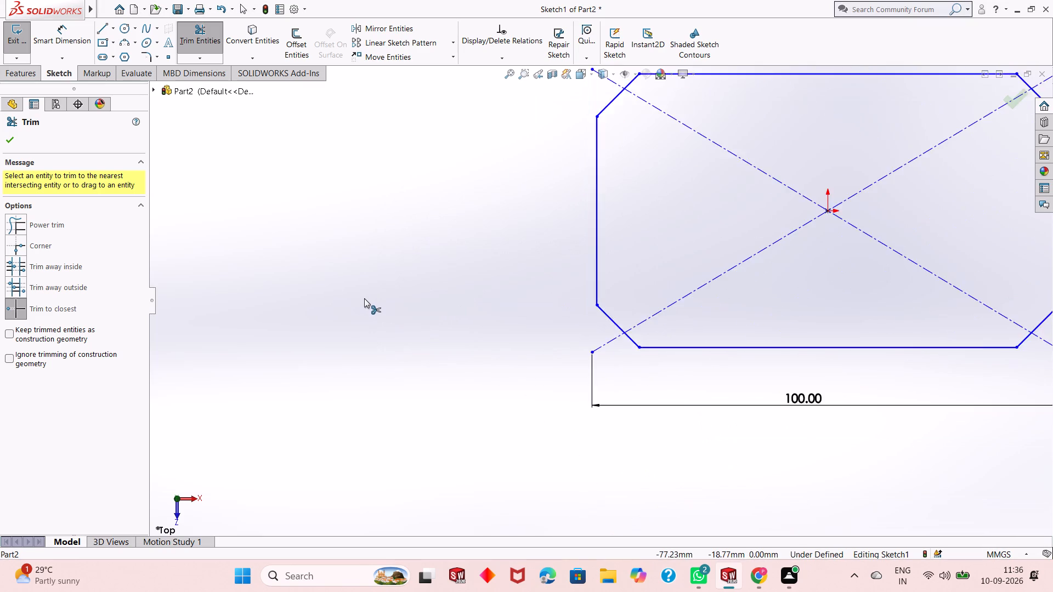
{"action": "scroll", "coordinate": [364, 298], "scroll_direction": "up", "scroll_amount": 3}
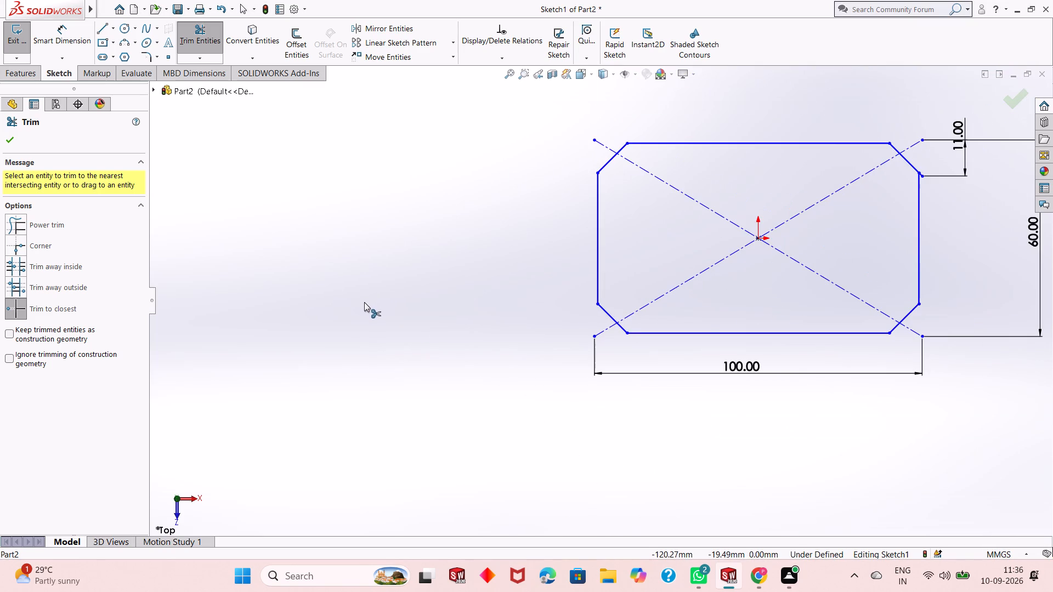
{"action": "scroll", "coordinate": [365, 302], "scroll_direction": "up", "scroll_amount": 1}
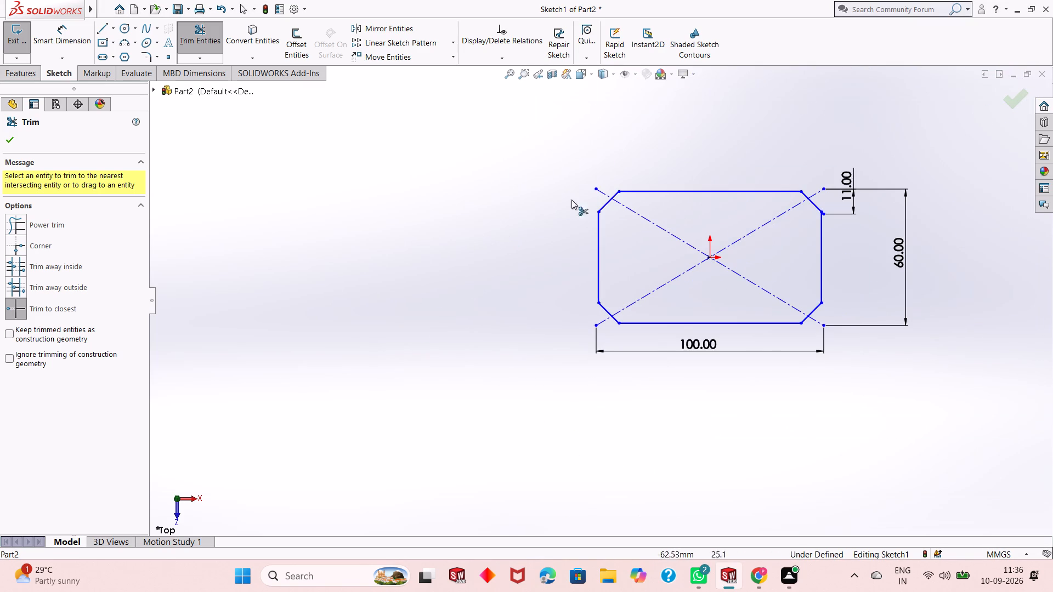
{"action": "scroll", "coordinate": [892, 281], "scroll_direction": "down", "scroll_amount": 2}
{"action": "scroll", "coordinate": [784, 164], "scroll_direction": "down", "scroll_amount": 3}
{"action": "scroll", "coordinate": [662, 244], "scroll_direction": "down", "scroll_amount": 3}
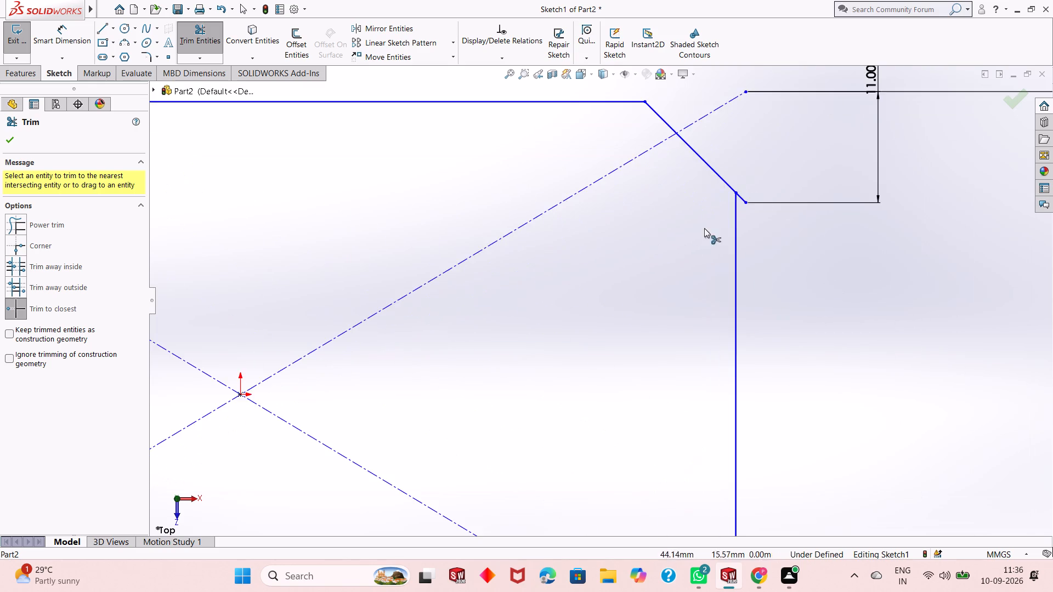
{"action": "scroll", "coordinate": [754, 193], "scroll_direction": "down", "scroll_amount": 3}
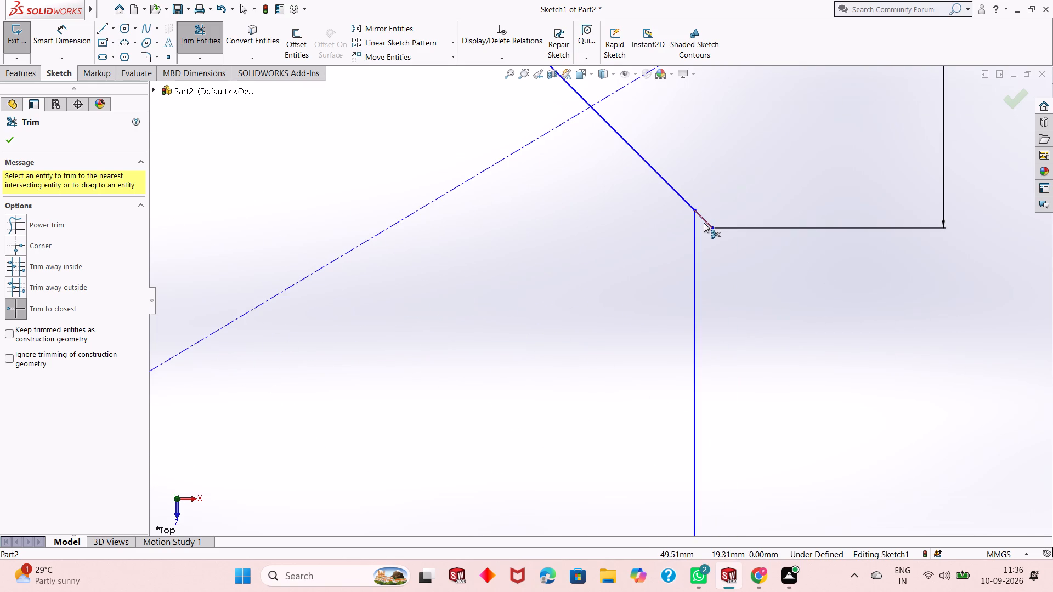
{"action": "left_click", "coordinate": [704, 223]}
{"action": "left_click", "coordinate": [565, 291]}
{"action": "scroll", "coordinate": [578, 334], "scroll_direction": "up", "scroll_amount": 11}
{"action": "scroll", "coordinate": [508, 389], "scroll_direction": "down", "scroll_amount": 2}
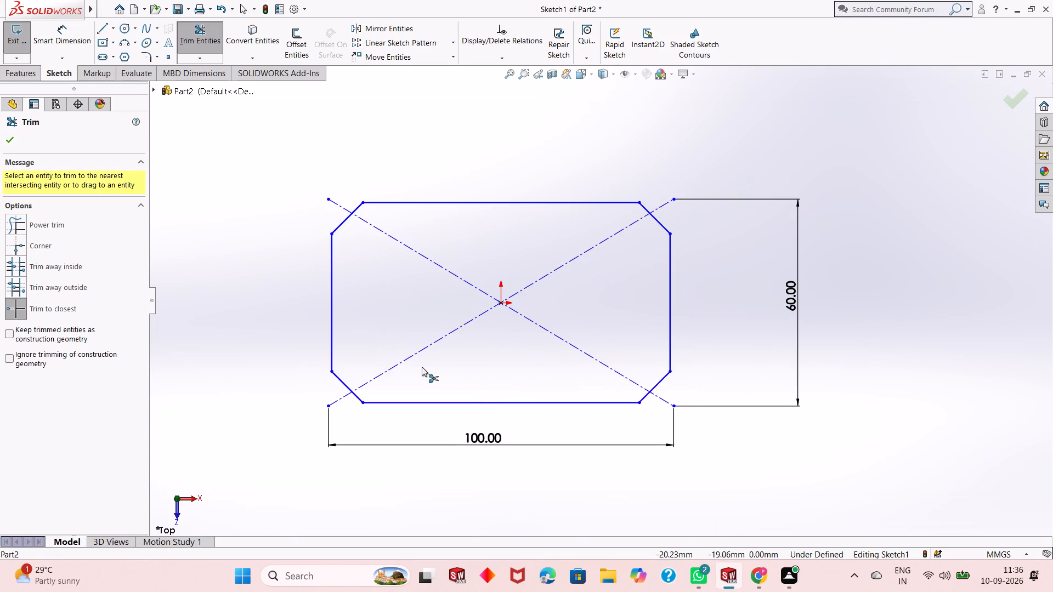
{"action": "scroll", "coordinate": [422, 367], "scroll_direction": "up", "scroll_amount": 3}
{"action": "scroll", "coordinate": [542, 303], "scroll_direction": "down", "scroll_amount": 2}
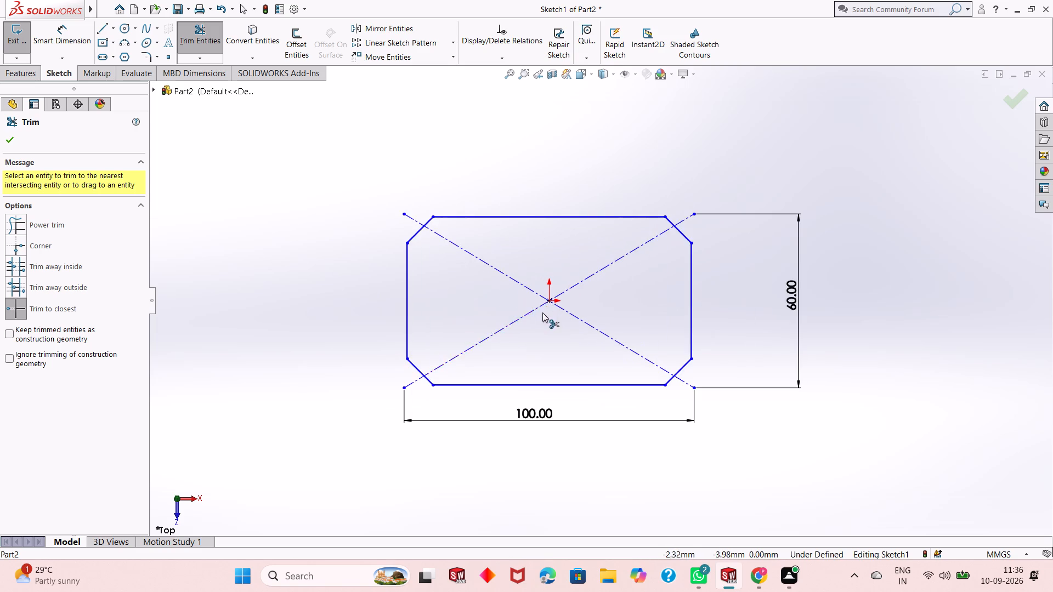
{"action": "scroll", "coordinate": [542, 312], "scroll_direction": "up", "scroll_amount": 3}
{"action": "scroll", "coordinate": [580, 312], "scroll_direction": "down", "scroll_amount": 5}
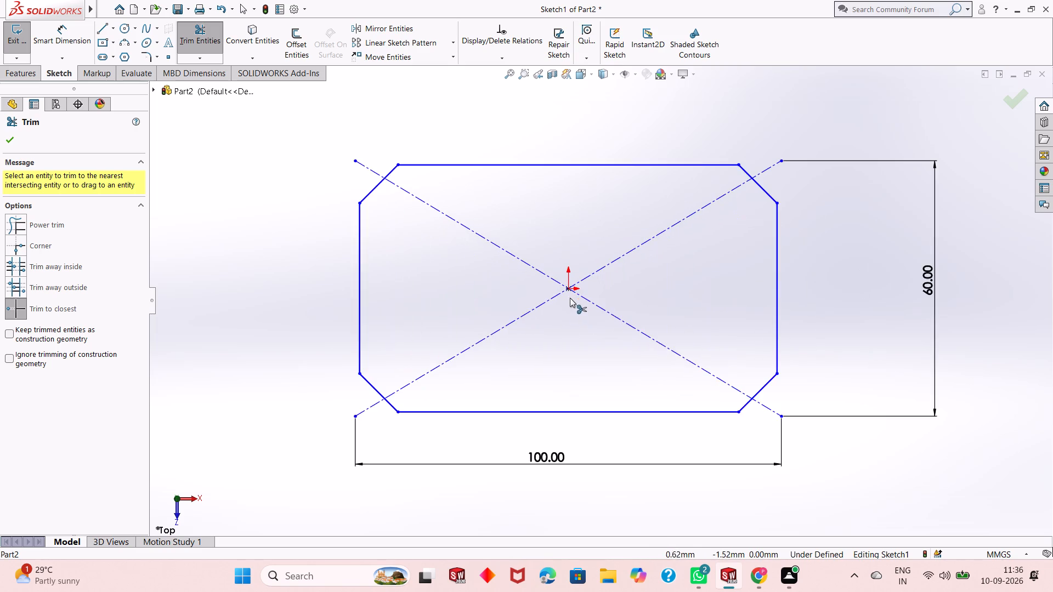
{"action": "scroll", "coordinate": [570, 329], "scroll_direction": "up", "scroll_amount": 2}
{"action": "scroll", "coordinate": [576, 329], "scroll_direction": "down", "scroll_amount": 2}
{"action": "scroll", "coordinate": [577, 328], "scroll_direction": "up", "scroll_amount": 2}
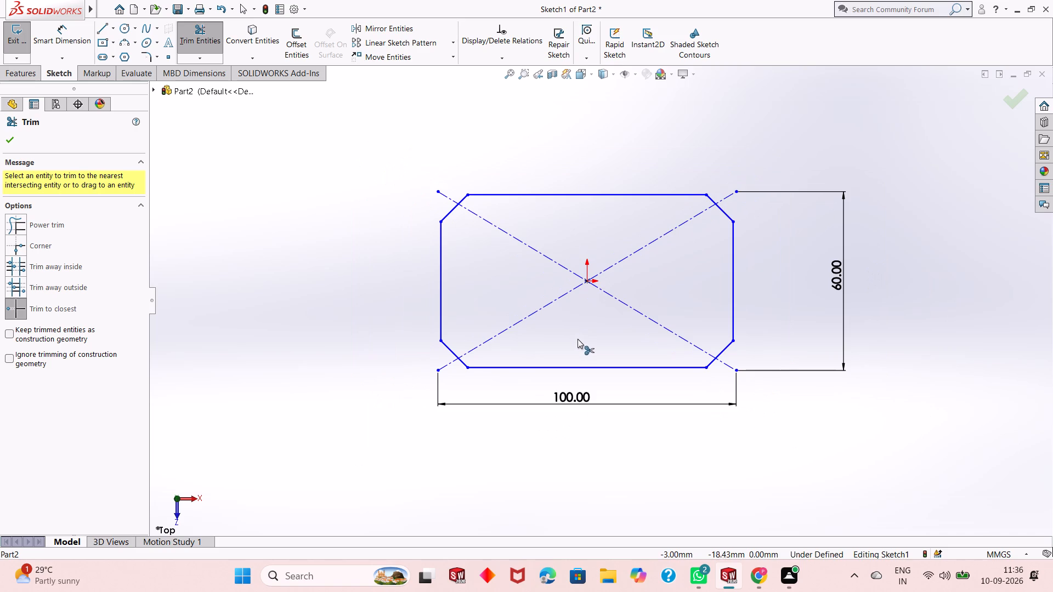
Leave the Trim command and delete the 100 mm width and 60 mm height dimensions from the sketch.
{"action": "right_click", "coordinate": [565, 400]}
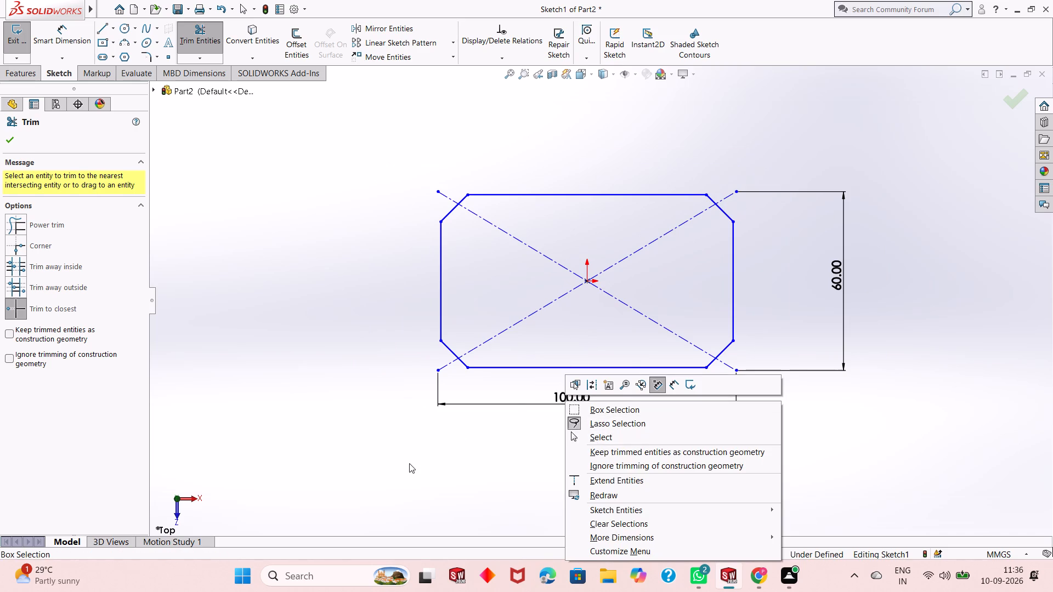
{"action": "key", "text": "Escape"}
{"action": "key", "text": "Escape"}
{"action": "key", "text": "Escape"}
{"action": "key", "text": "Escape"}
{"action": "key", "text": "Escape"}
{"action": "key", "text": "Escape"}
{"action": "key", "text": "Escape"}
{"action": "key", "text": "Escape"}
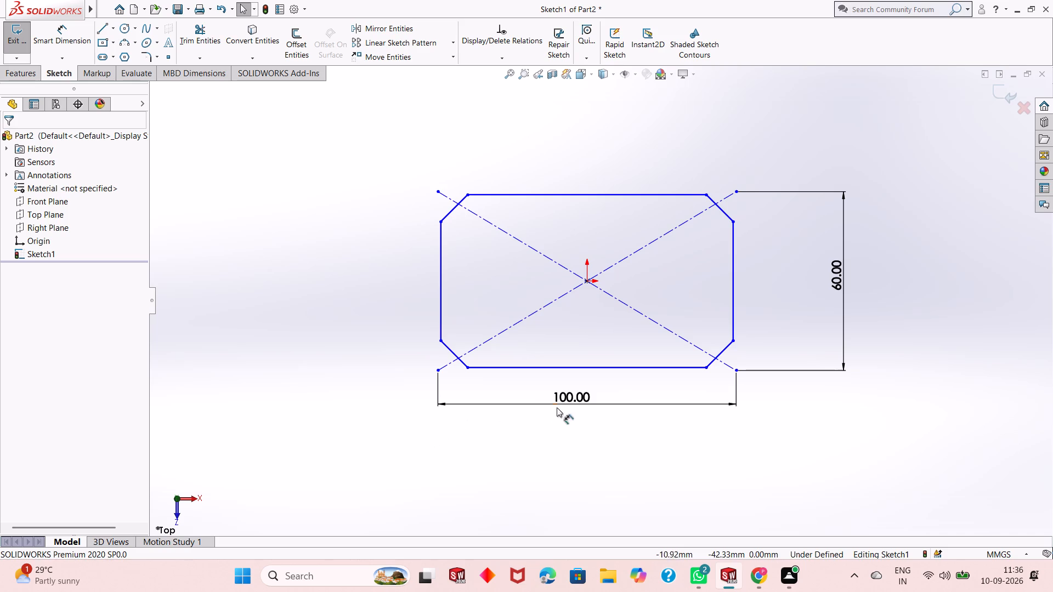
{"action": "right_click", "coordinate": [565, 403]}
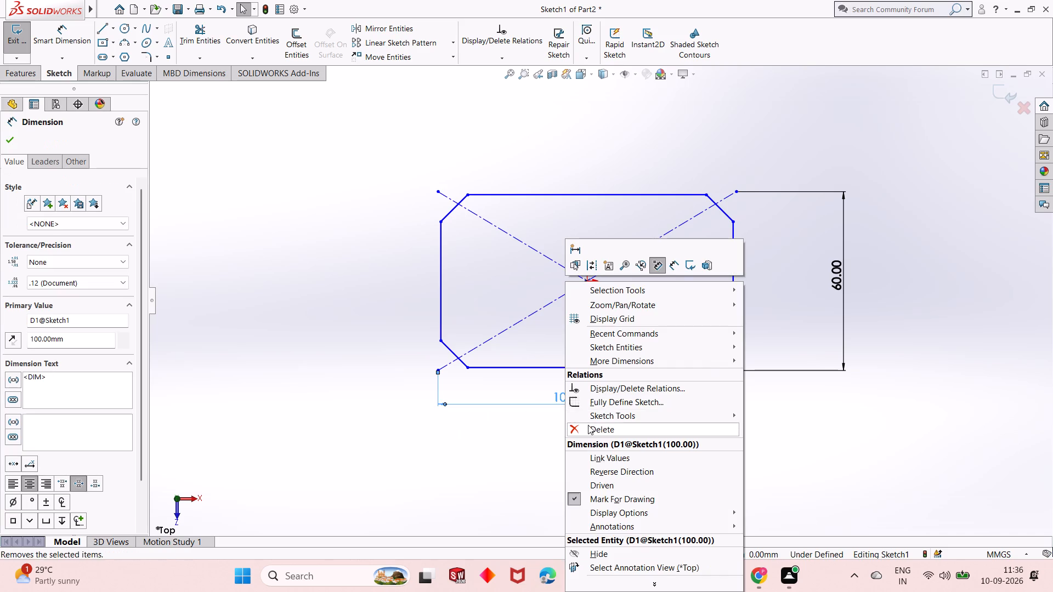
{"action": "left_click", "coordinate": [588, 425]}
{"action": "right_click", "coordinate": [836, 282]}
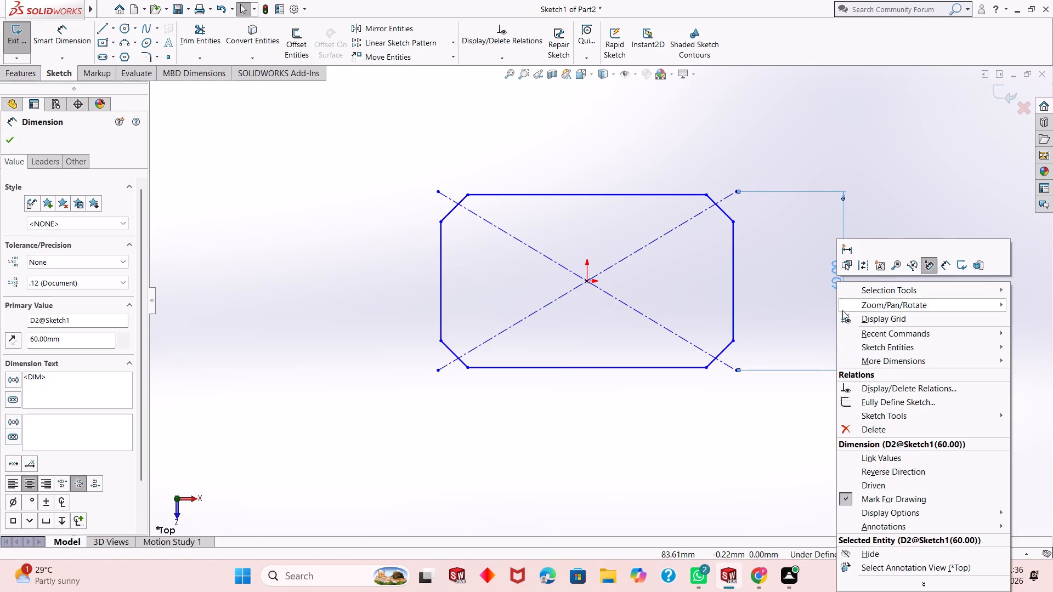
{"action": "left_click", "coordinate": [870, 432]}
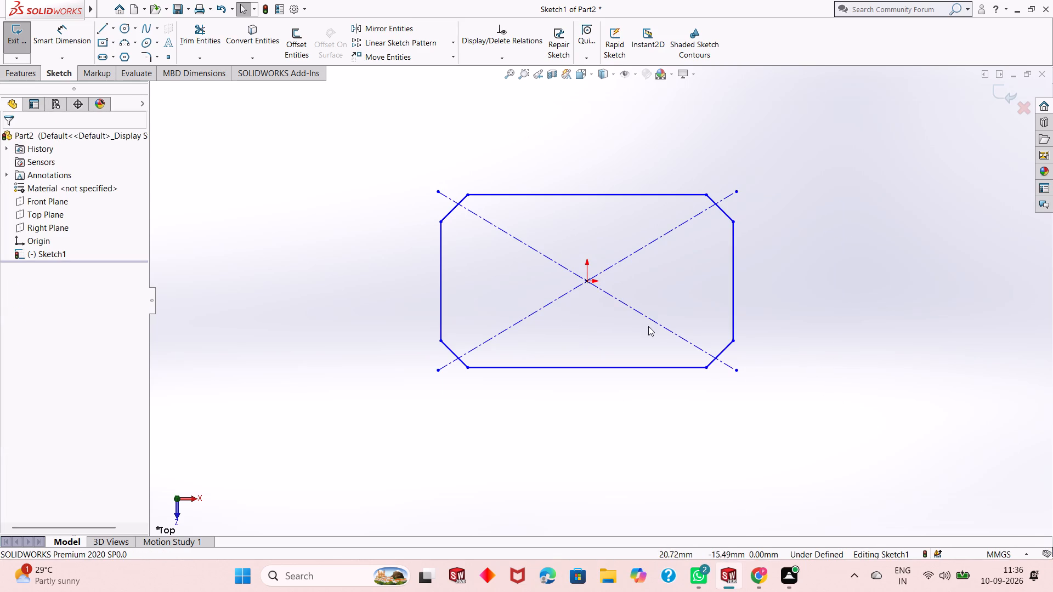
Delete both diagonal construction lines crossing at the origin.
{"action": "left_click", "coordinate": [641, 315]}
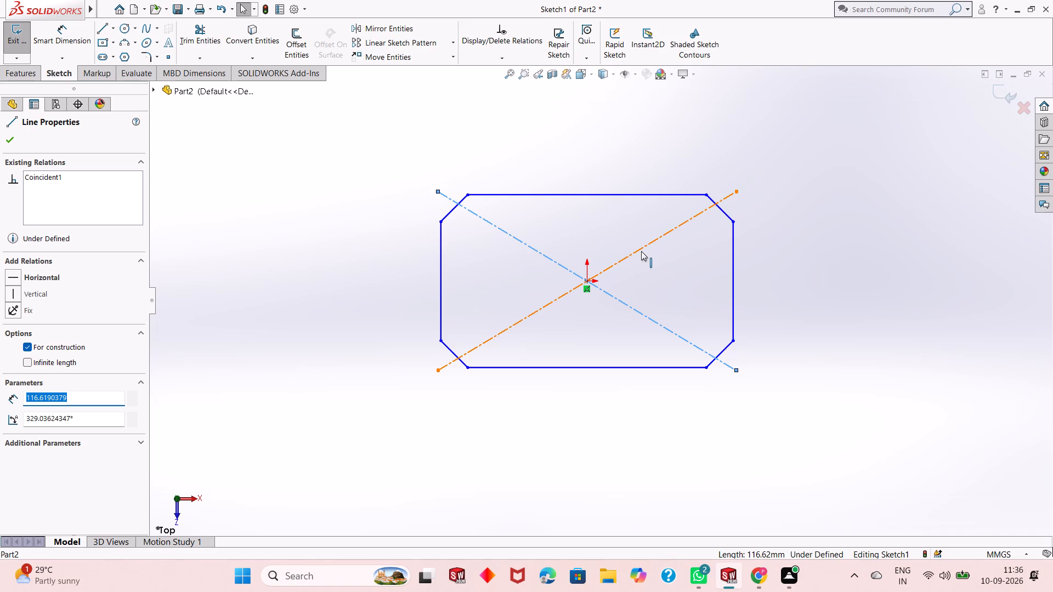
{"action": "left_click", "coordinate": [641, 251], "text": "ctrl"}
{"action": "key", "text": "Delete"}
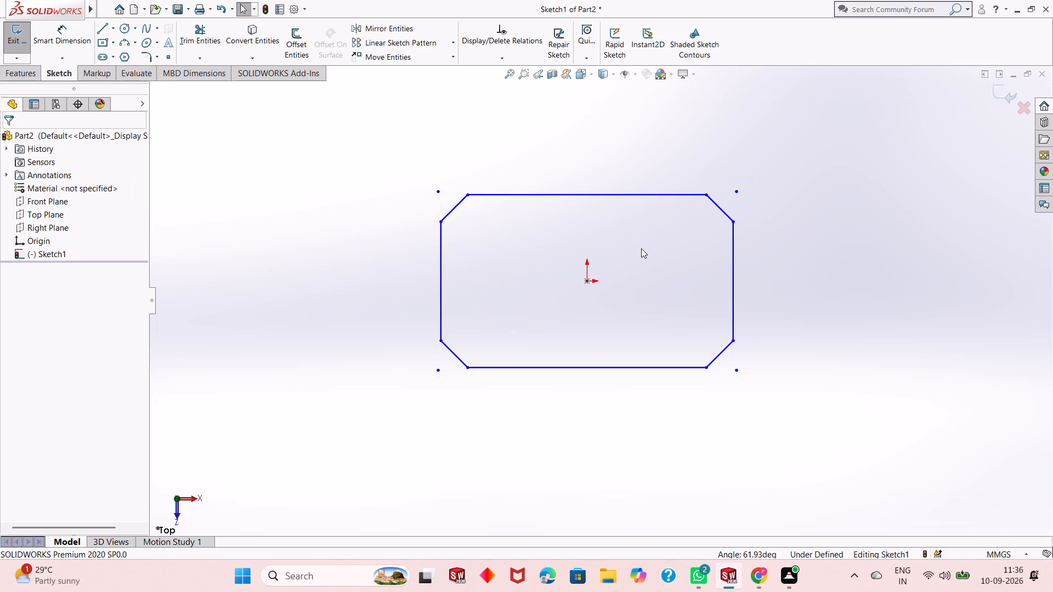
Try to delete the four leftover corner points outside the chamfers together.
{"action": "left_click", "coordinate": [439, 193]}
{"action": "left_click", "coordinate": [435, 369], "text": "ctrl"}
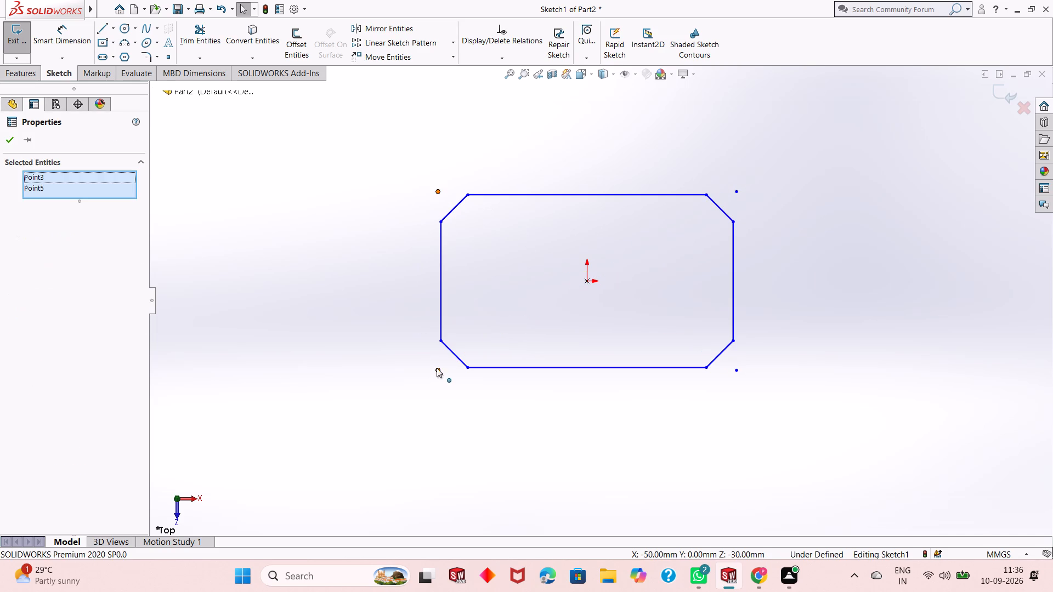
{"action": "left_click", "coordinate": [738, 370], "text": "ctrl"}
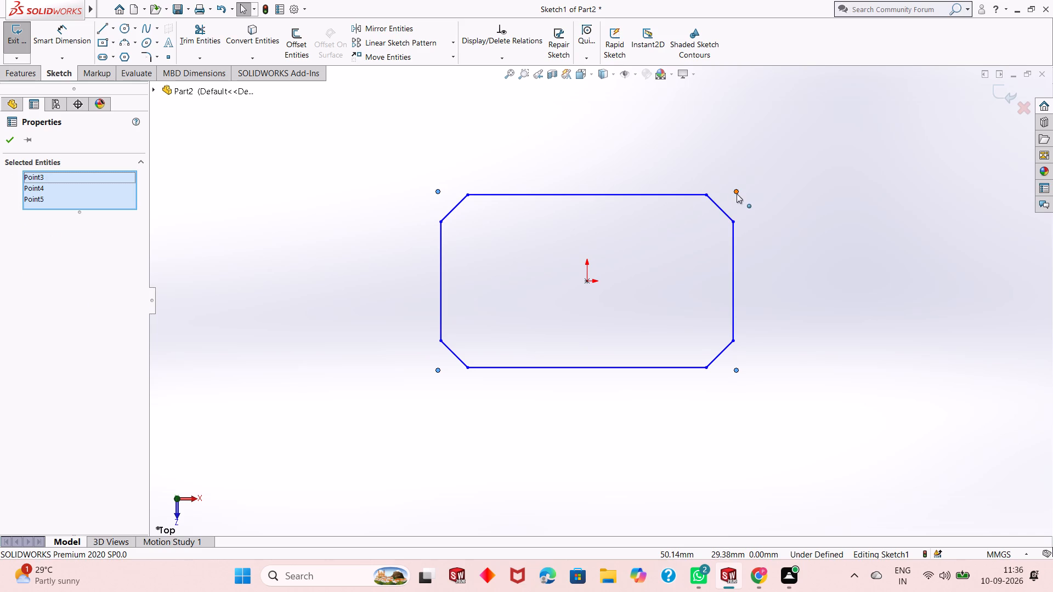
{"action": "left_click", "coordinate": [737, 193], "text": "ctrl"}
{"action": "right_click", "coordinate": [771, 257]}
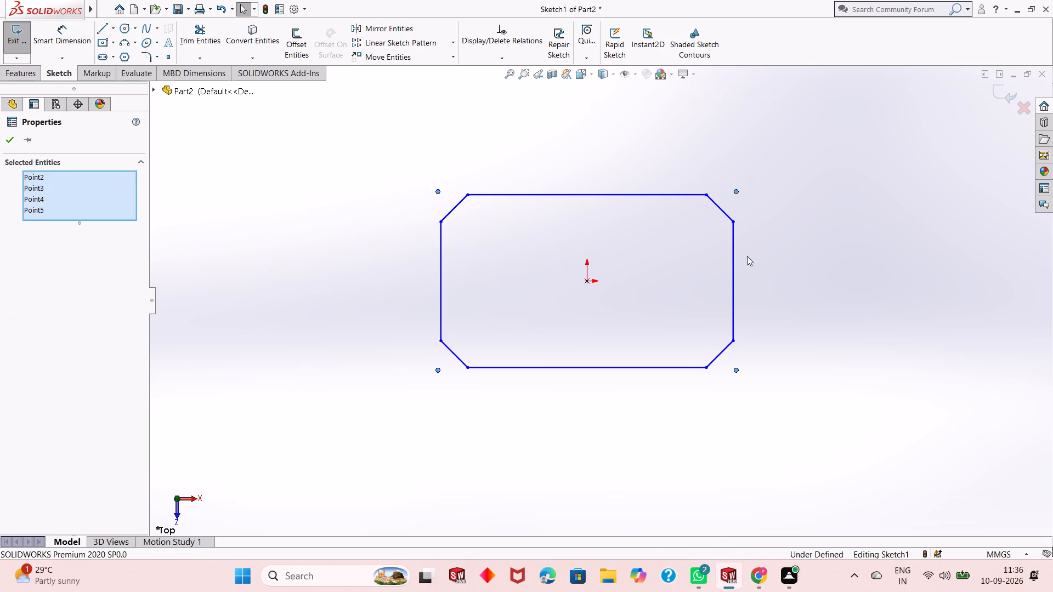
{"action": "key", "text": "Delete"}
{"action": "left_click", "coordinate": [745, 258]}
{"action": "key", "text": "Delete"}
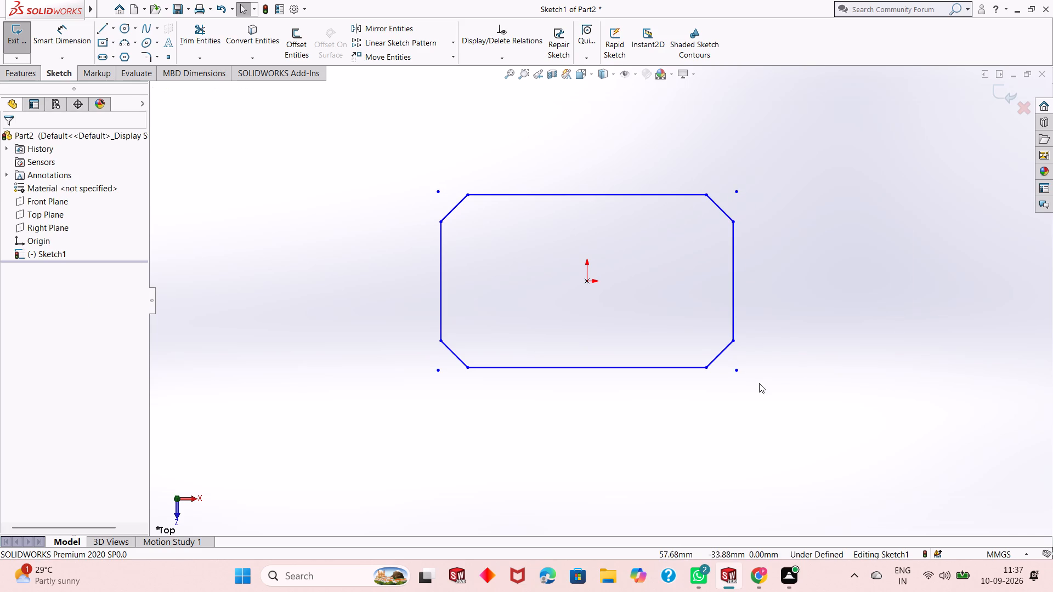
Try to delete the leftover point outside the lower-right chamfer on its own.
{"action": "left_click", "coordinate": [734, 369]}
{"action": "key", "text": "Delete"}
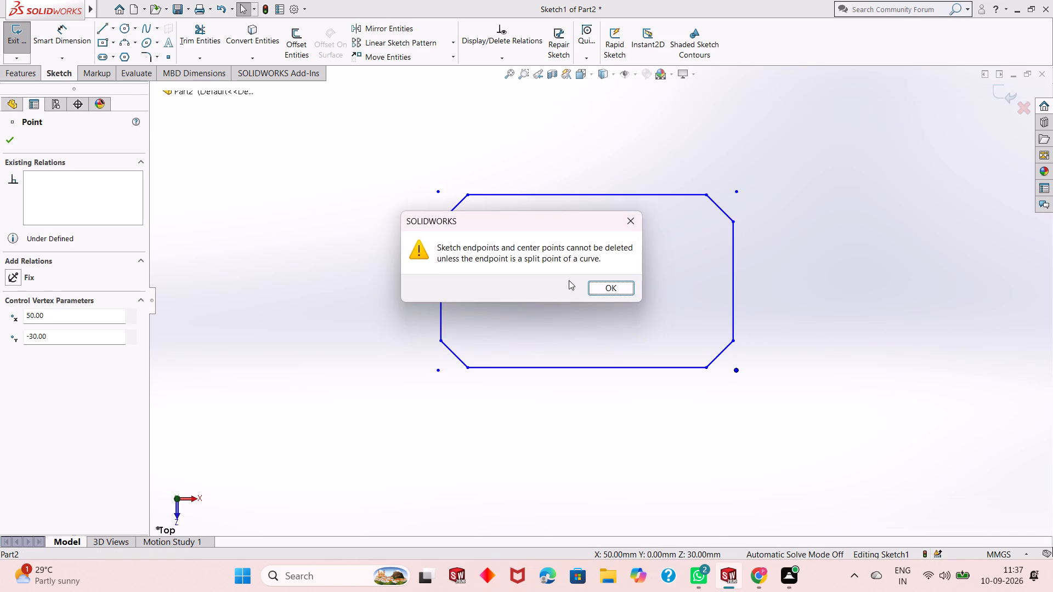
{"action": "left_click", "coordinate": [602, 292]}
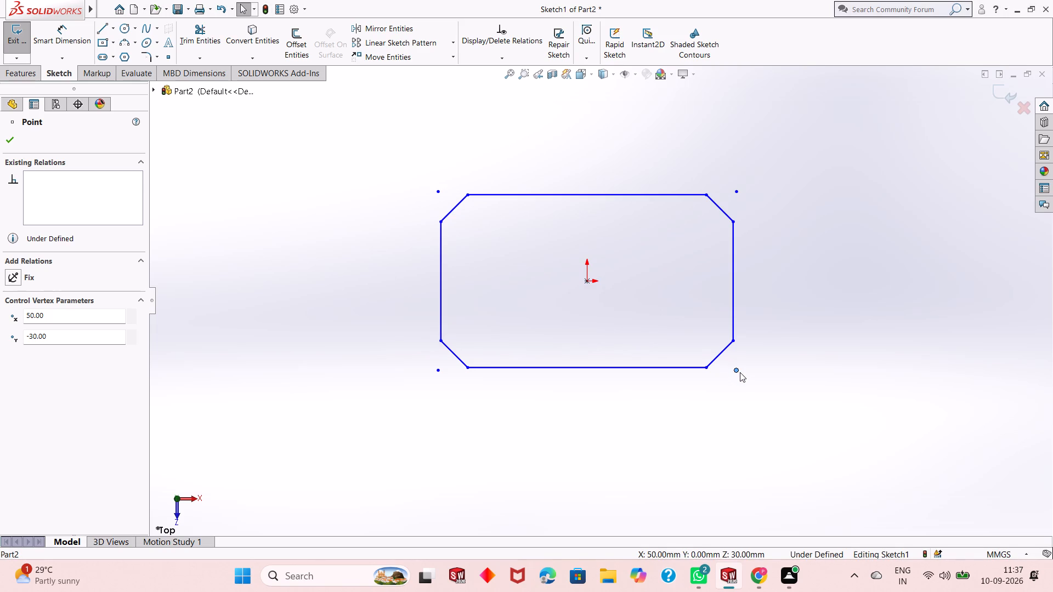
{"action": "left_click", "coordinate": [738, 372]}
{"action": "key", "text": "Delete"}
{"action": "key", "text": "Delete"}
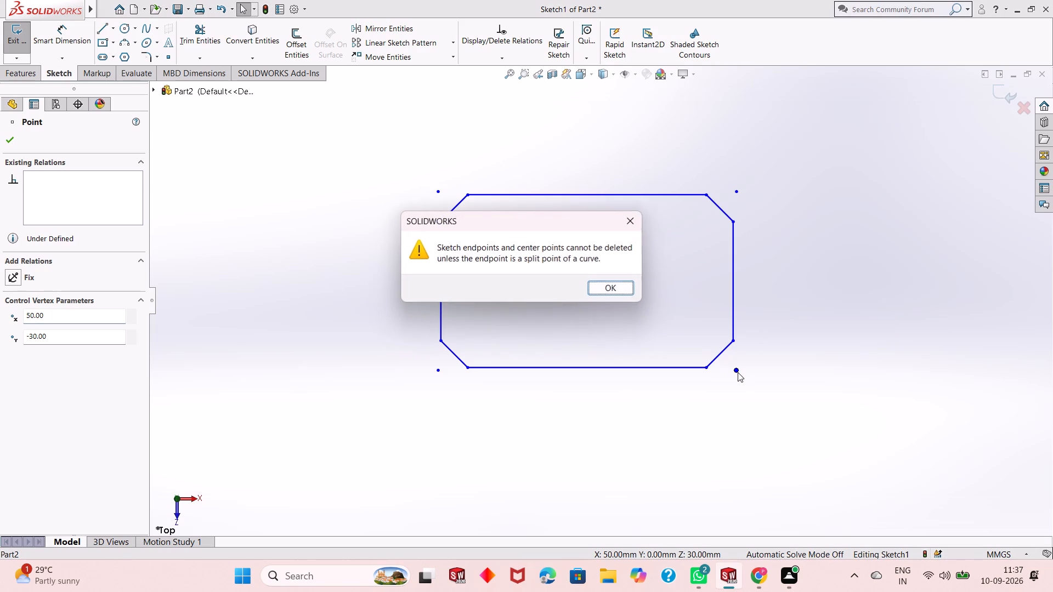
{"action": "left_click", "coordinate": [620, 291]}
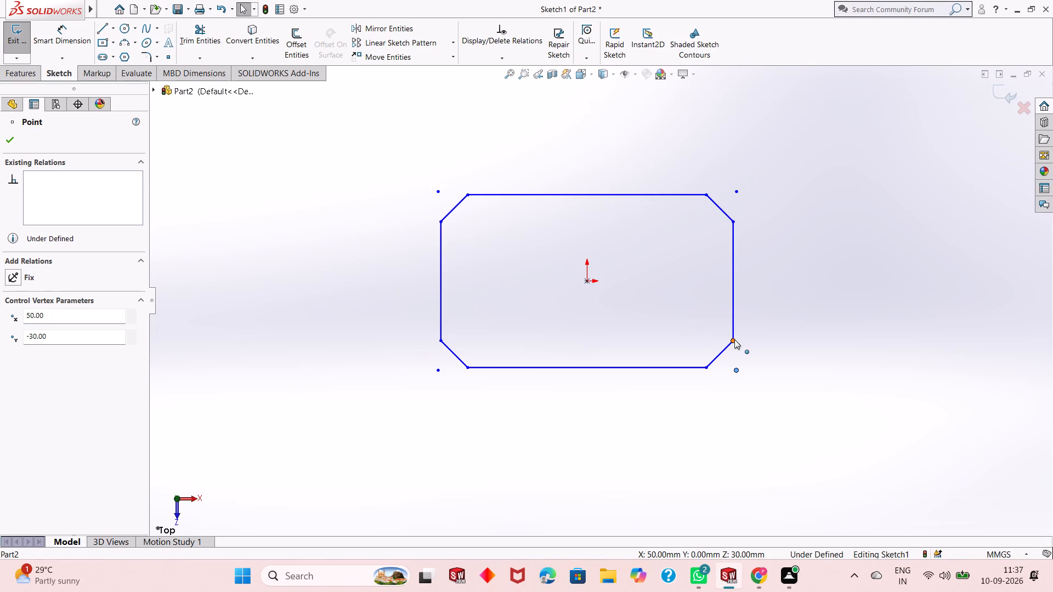
Undo the recent deletions and trims back to the fully dimensioned sketch with both the outer and inner outlines.
{"action": "key", "text": "ctrl+z"}
{"action": "key", "text": "ctrl+z"}
{"action": "key", "text": "ctrl+z"}
{"action": "key", "text": "ctrl+z"}
{"action": "key", "text": "ctrl+z"}
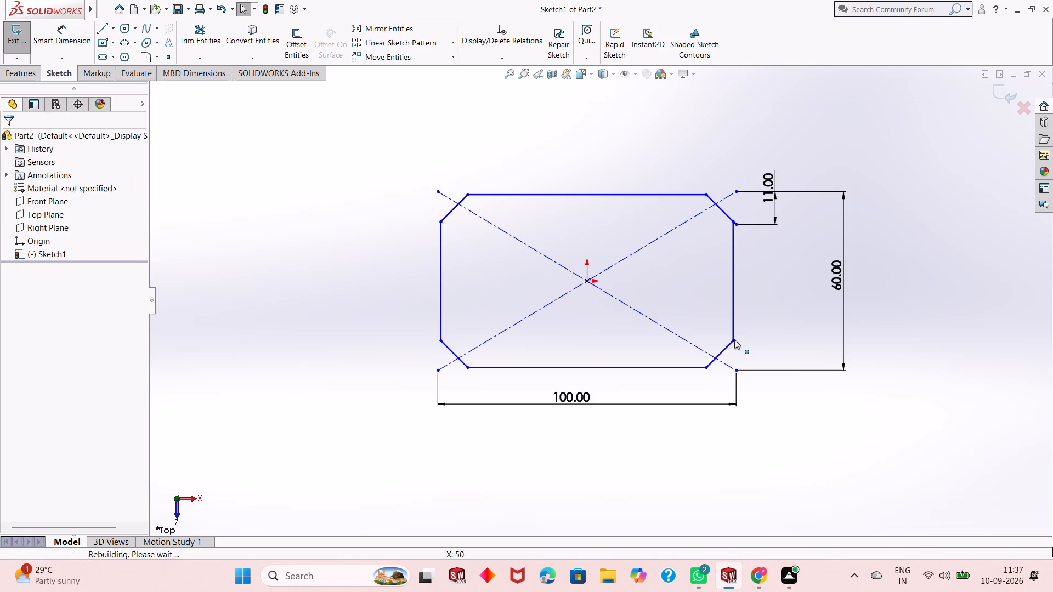
{"action": "key", "text": "ctrl+z"}
{"action": "key", "text": "ctrl+z"}
{"action": "key", "text": "ctrl+z"}
{"action": "key", "text": "ctrl+z"}
{"action": "key", "text": "ctrl+z"}
{"action": "key", "text": "ctrl+z"}
{"action": "key", "text": "ctrl+z"}
{"action": "key", "text": "ctrl+z"}
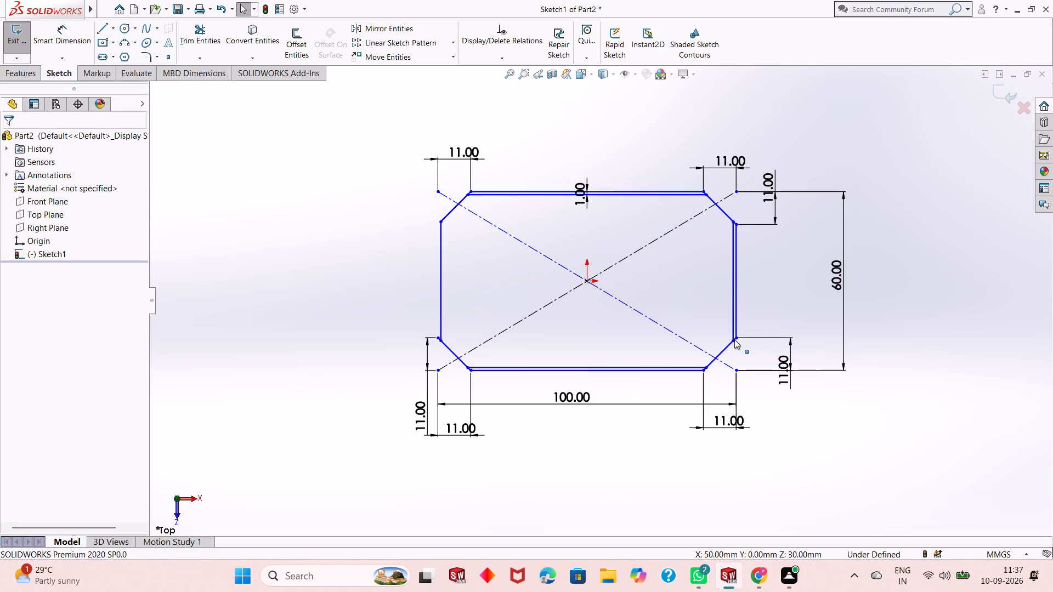
{"action": "key", "text": "ctrl+z"}
{"action": "key", "text": "ctrl+z"}
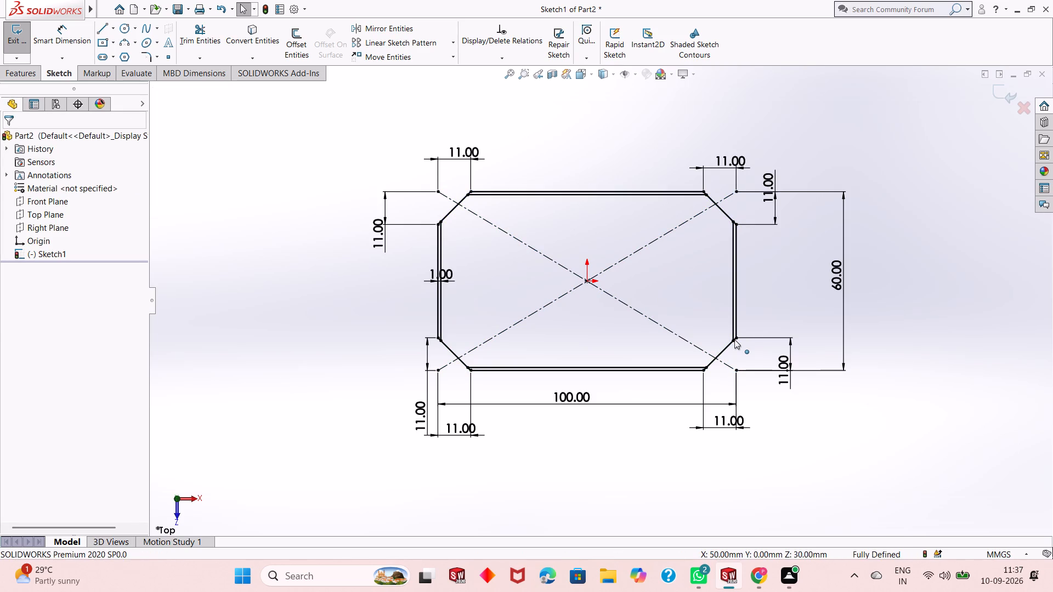
Delete both diagonal construction lines crossing at the origin, along with their associated dimensions.
{"action": "left_click", "coordinate": [727, 197]}
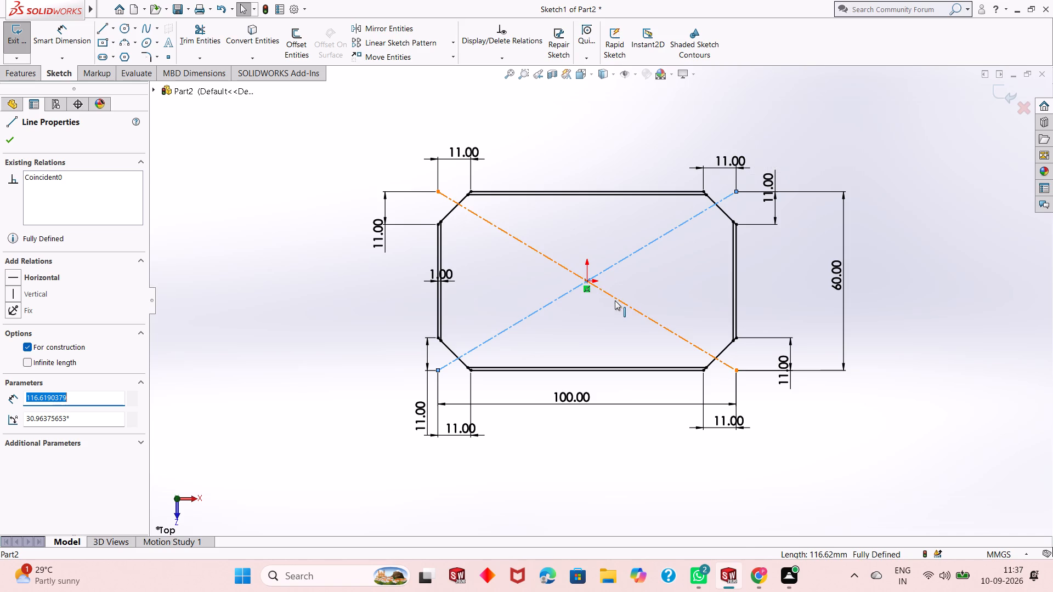
{"action": "left_click", "coordinate": [615, 300], "text": "ctrl"}
{"action": "key", "text": "Delete"}
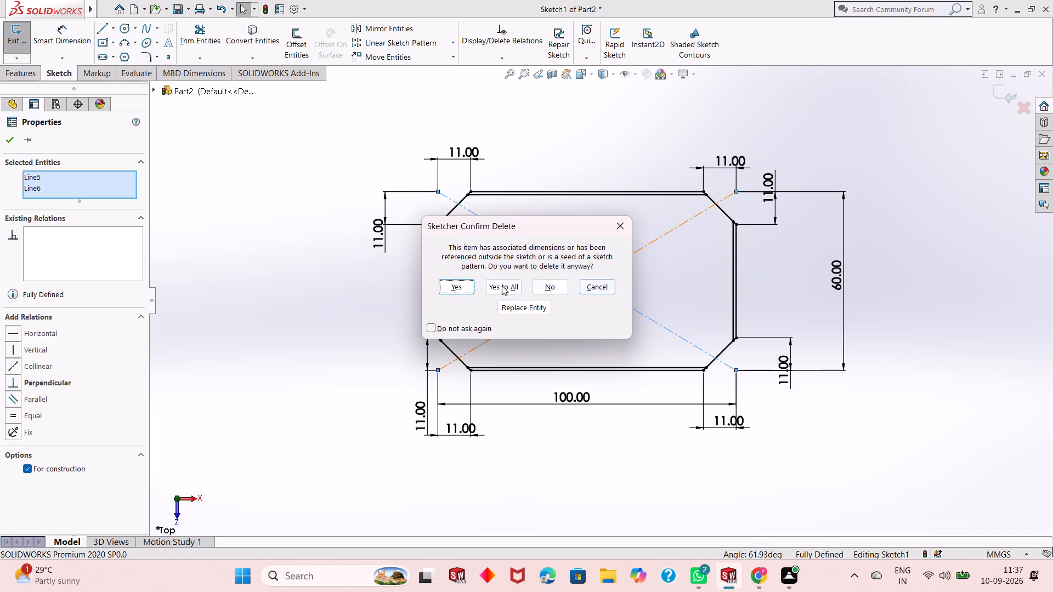
{"action": "left_click", "coordinate": [462, 288]}
{"action": "left_click", "coordinate": [462, 288]}
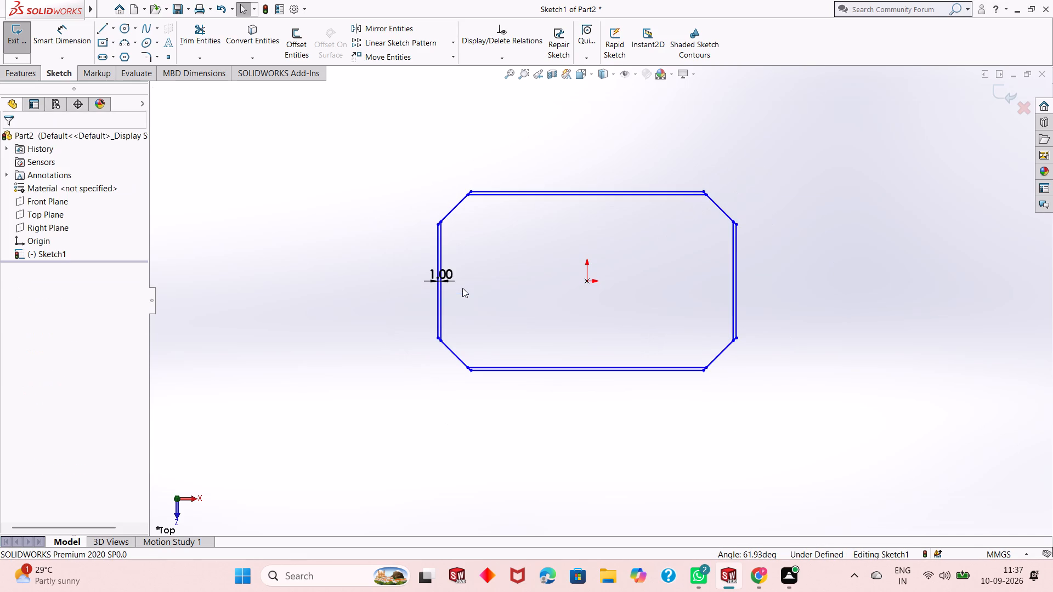
Trim away the outer left and bottom lines, including the adjoining chamfer stubs at the upper-left and lower-left corners.
{"action": "scroll", "coordinate": [556, 251], "scroll_direction": "down", "scroll_amount": 3}
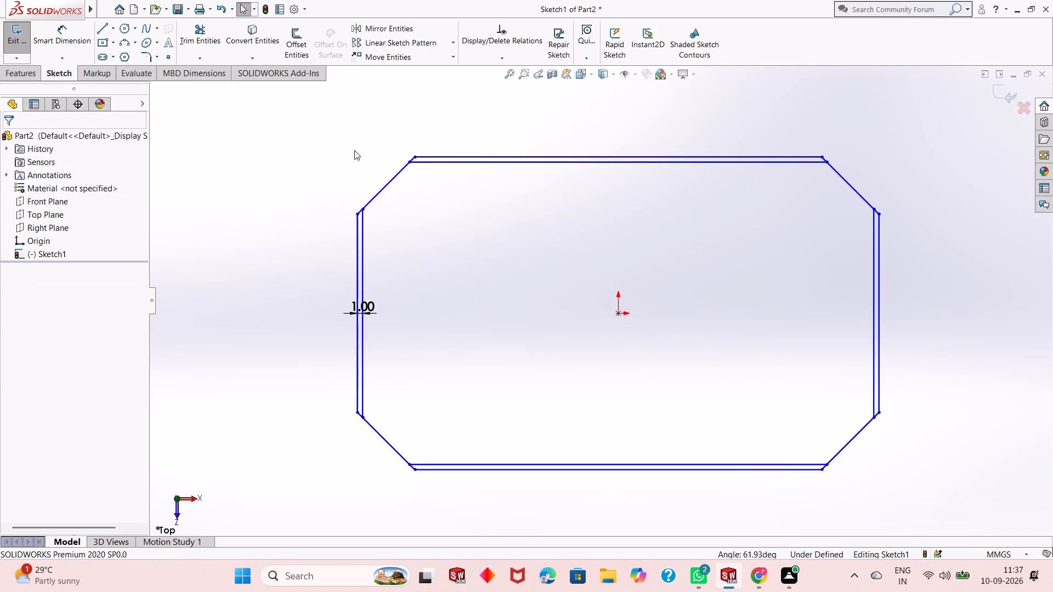
{"action": "left_click", "coordinate": [205, 40]}
{"action": "scroll", "coordinate": [382, 212], "scroll_direction": "down", "scroll_amount": 2}
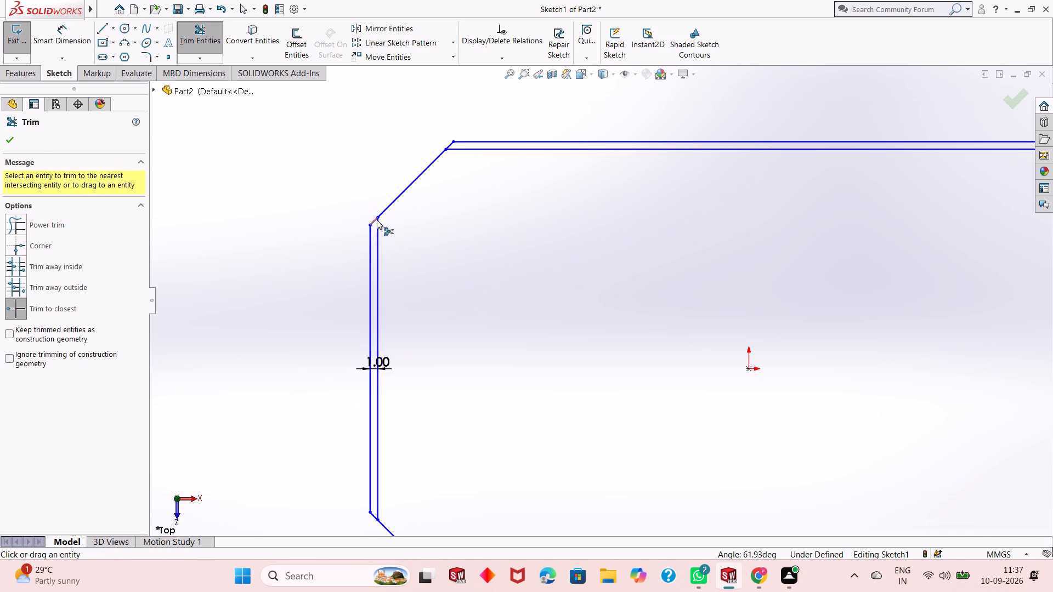
{"action": "left_click", "coordinate": [377, 220]}
{"action": "left_click", "coordinate": [369, 234]}
{"action": "scroll", "coordinate": [399, 318], "scroll_direction": "up", "scroll_amount": 4}
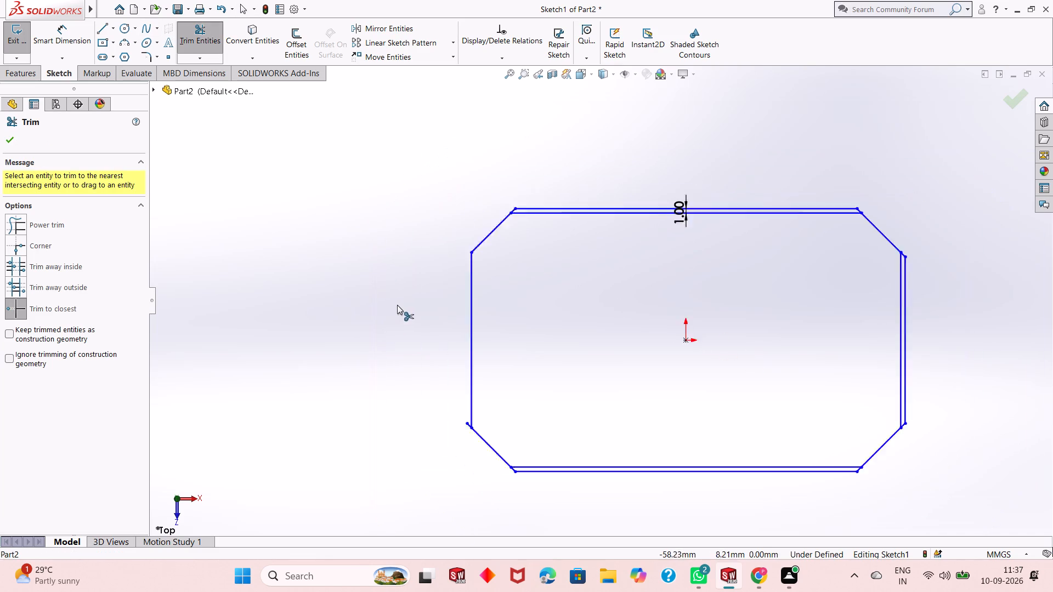
{"action": "scroll", "coordinate": [397, 305], "scroll_direction": "up", "scroll_amount": 1}
{"action": "scroll", "coordinate": [646, 436], "scroll_direction": "down", "scroll_amount": 3}
{"action": "scroll", "coordinate": [501, 338], "scroll_direction": "down", "scroll_amount": 3}
{"action": "left_click", "coordinate": [346, 311]}
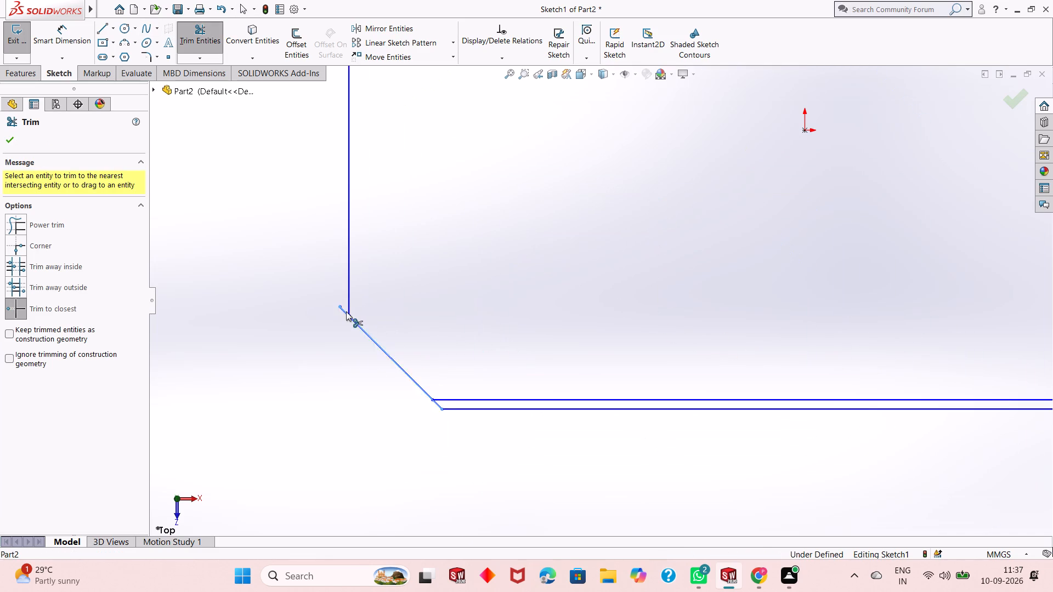
{"action": "left_click", "coordinate": [438, 406]}
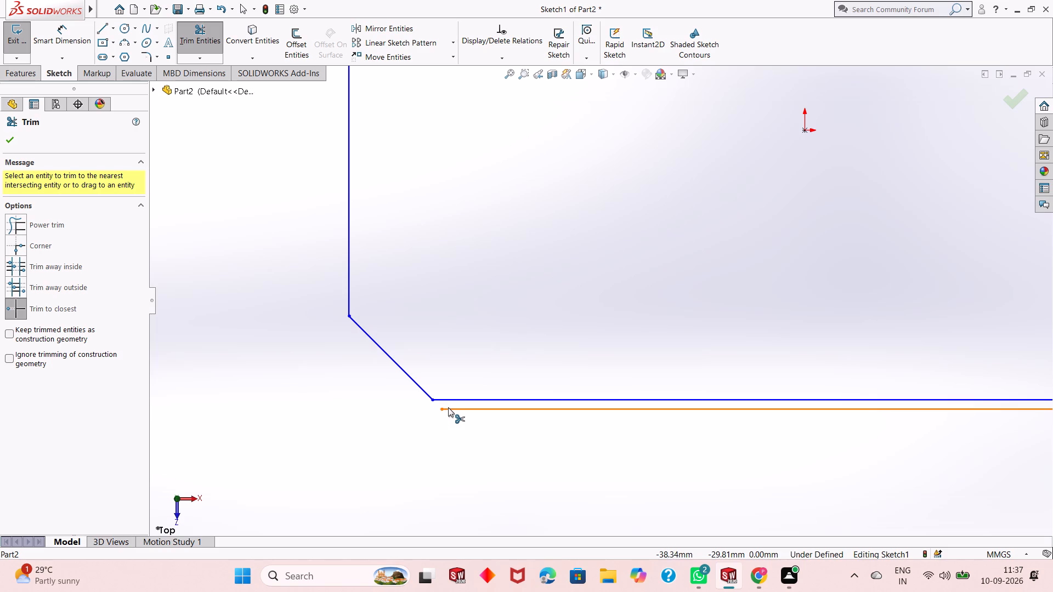
{"action": "left_click", "coordinate": [450, 408]}
Trim away the outer right line and the chamfer stubs protruding past the inner outline at the lower-right corner.
{"action": "scroll", "coordinate": [409, 411], "scroll_direction": "up", "scroll_amount": 6}
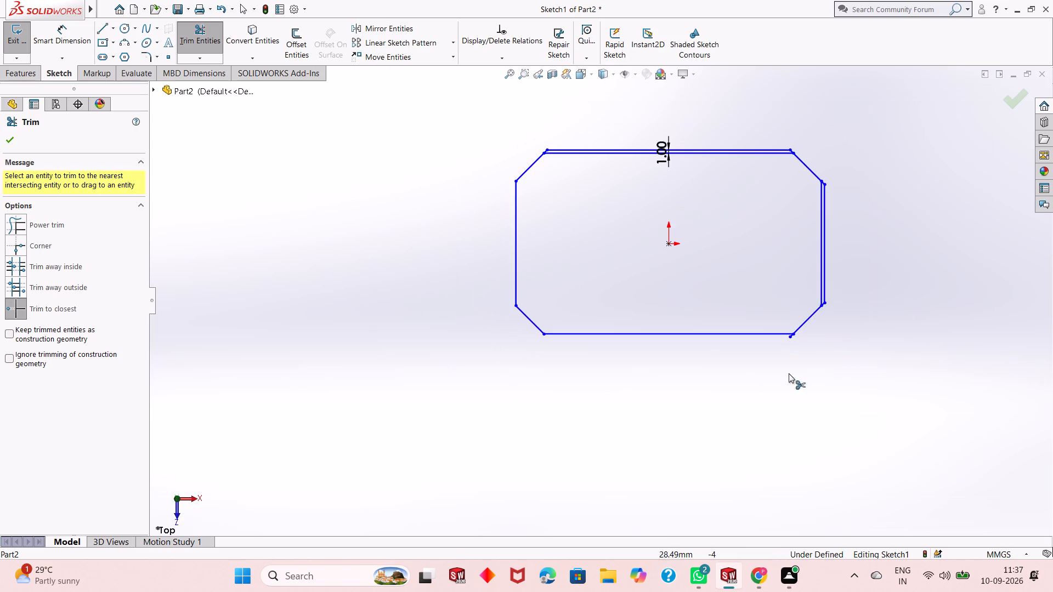
{"action": "scroll", "coordinate": [845, 331], "scroll_direction": "down", "scroll_amount": 3}
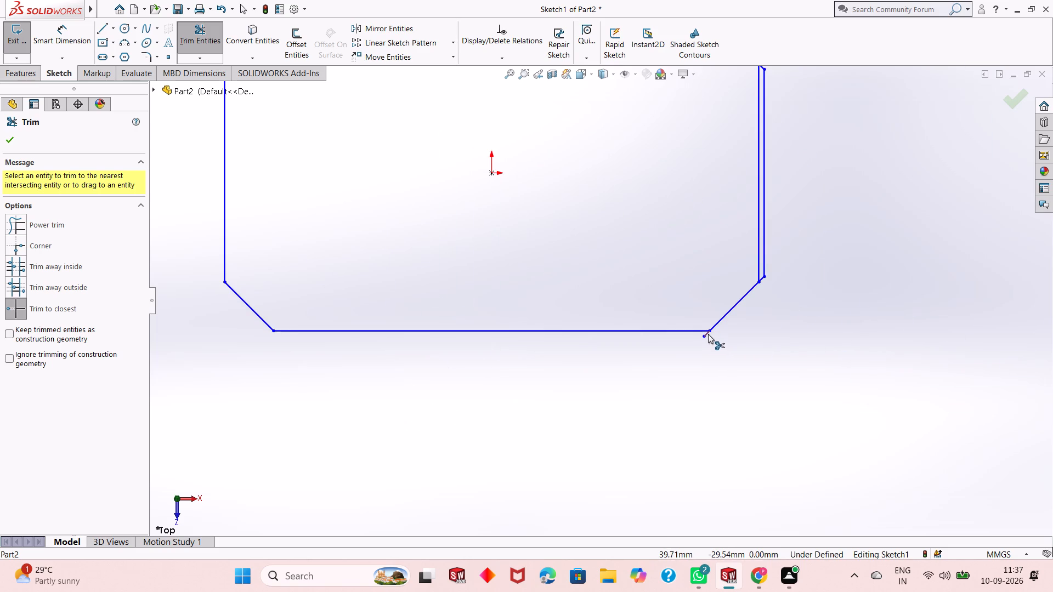
{"action": "left_click", "coordinate": [707, 335]}
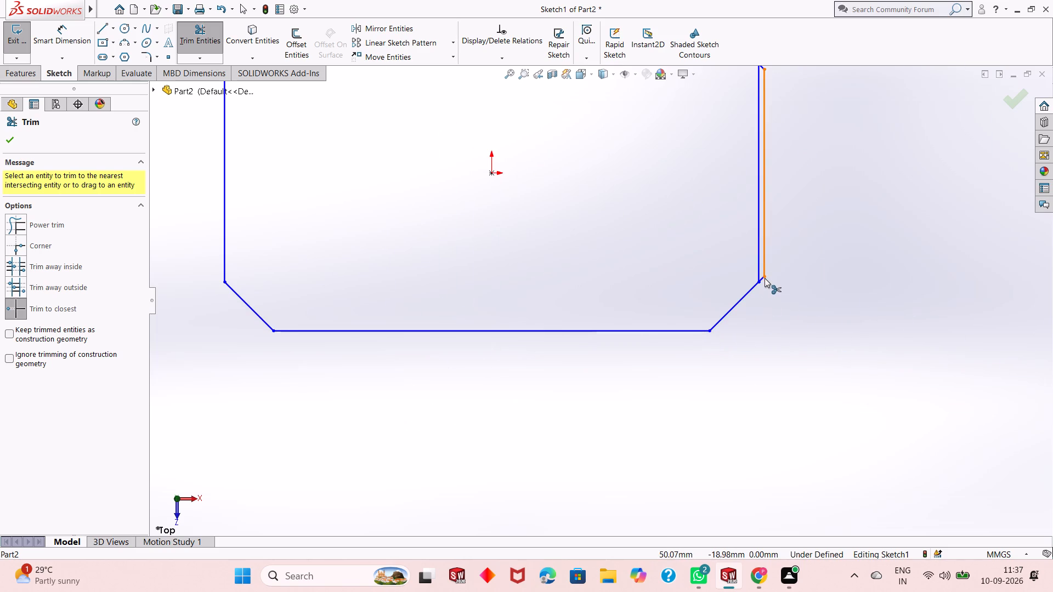
{"action": "left_click", "coordinate": [762, 279]}
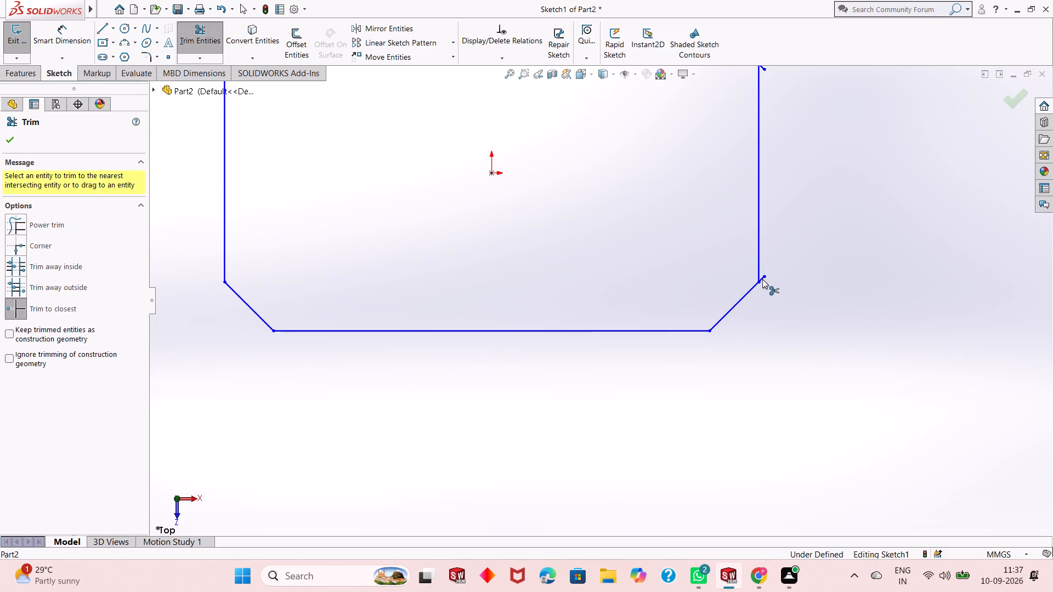
{"action": "left_click", "coordinate": [761, 277]}
Trim away the outer top line and the remaining chamfer stubs at the upper corners, then leave the Trim command.
{"action": "scroll", "coordinate": [759, 310], "scroll_direction": "up", "scroll_amount": 4}
{"action": "scroll", "coordinate": [604, 158], "scroll_direction": "down", "scroll_amount": 6}
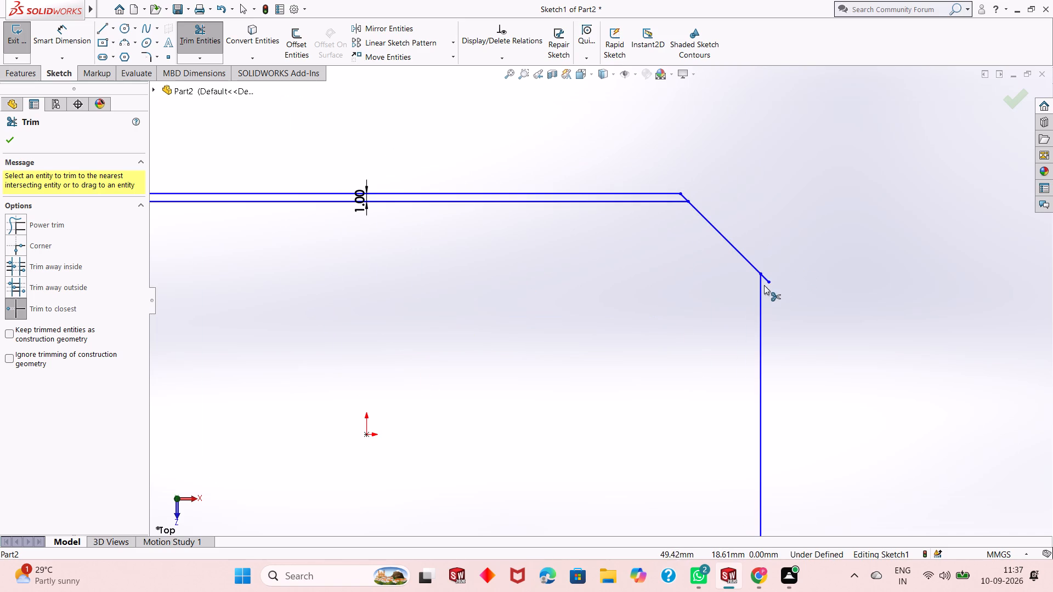
{"action": "left_click", "coordinate": [766, 280]}
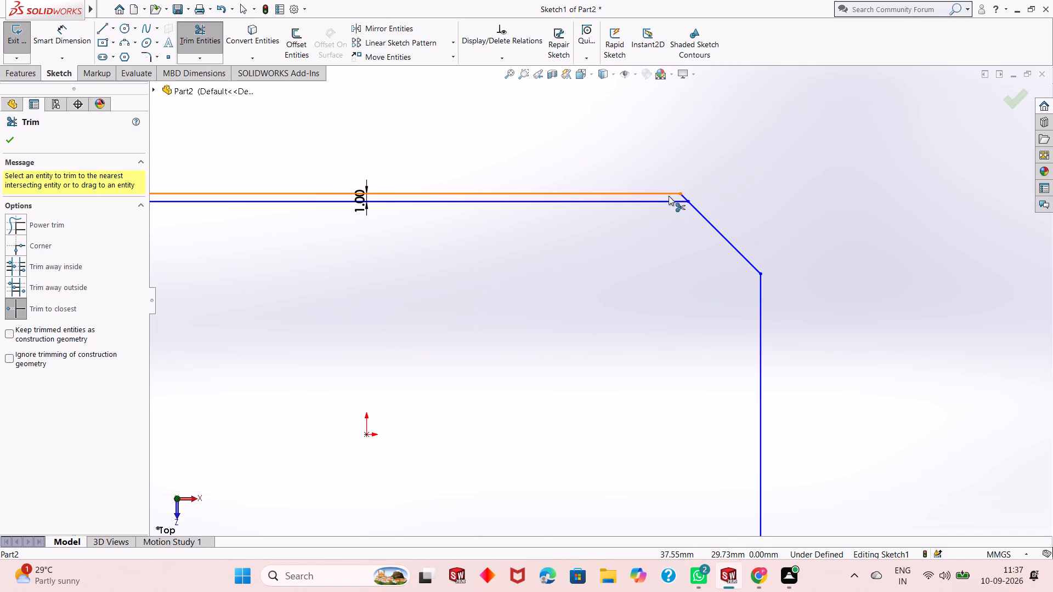
{"action": "left_click", "coordinate": [683, 197]}
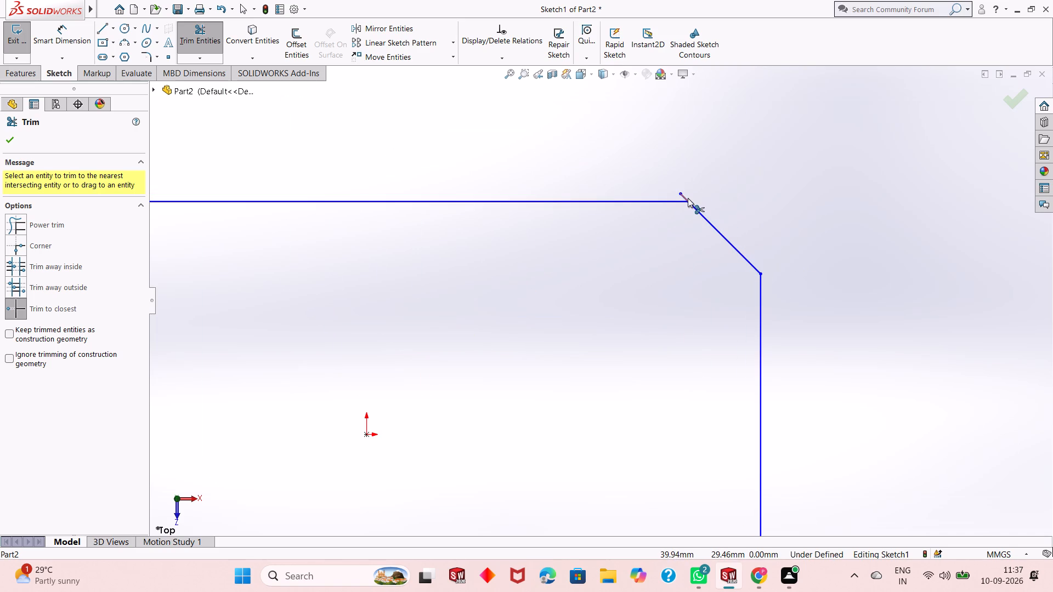
{"action": "left_click", "coordinate": [688, 198]}
{"action": "scroll", "coordinate": [689, 212], "scroll_direction": "up", "scroll_amount": 2}
{"action": "scroll", "coordinate": [710, 252], "scroll_direction": "up", "scroll_amount": 3}
{"action": "scroll", "coordinate": [351, 255], "scroll_direction": "down", "scroll_amount": 2}
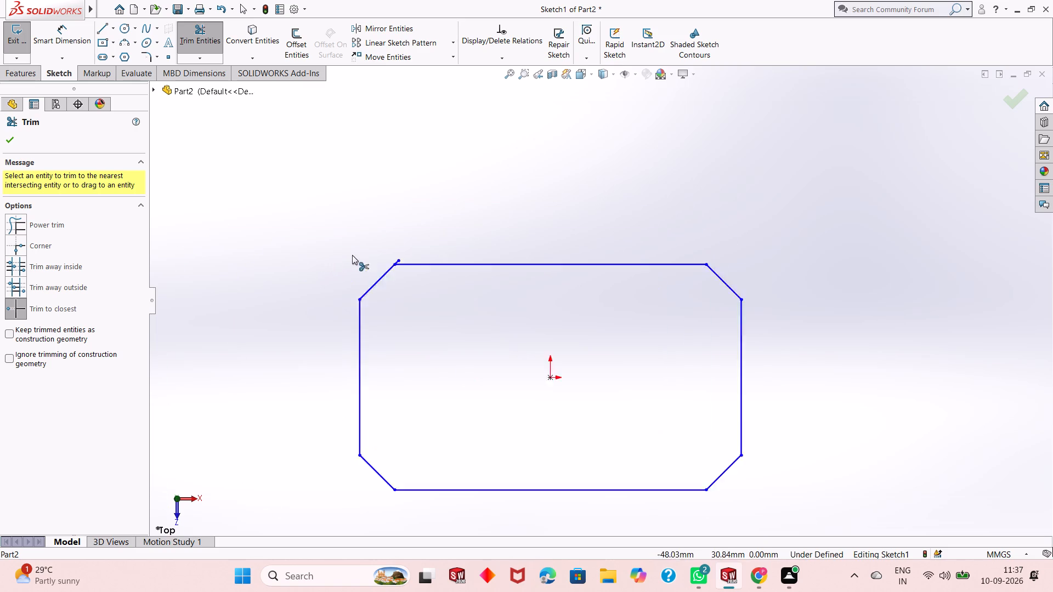
{"action": "scroll", "coordinate": [352, 255], "scroll_direction": "down", "scroll_amount": 2}
{"action": "scroll", "coordinate": [506, 301], "scroll_direction": "down", "scroll_amount": 2}
{"action": "left_click", "coordinate": [471, 263]}
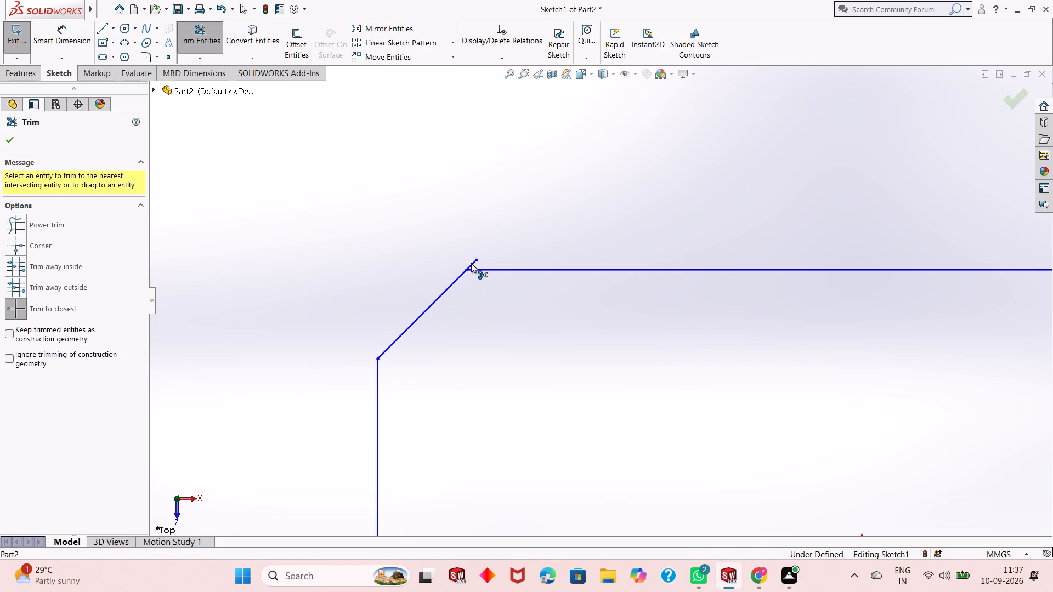
{"action": "scroll", "coordinate": [463, 291], "scroll_direction": "up", "scroll_amount": 8}
{"action": "scroll", "coordinate": [668, 350], "scroll_direction": "down", "scroll_amount": 2}
{"action": "scroll", "coordinate": [731, 370], "scroll_direction": "up", "scroll_amount": 3}
{"action": "scroll", "coordinate": [736, 353], "scroll_direction": "down", "scroll_amount": 1}
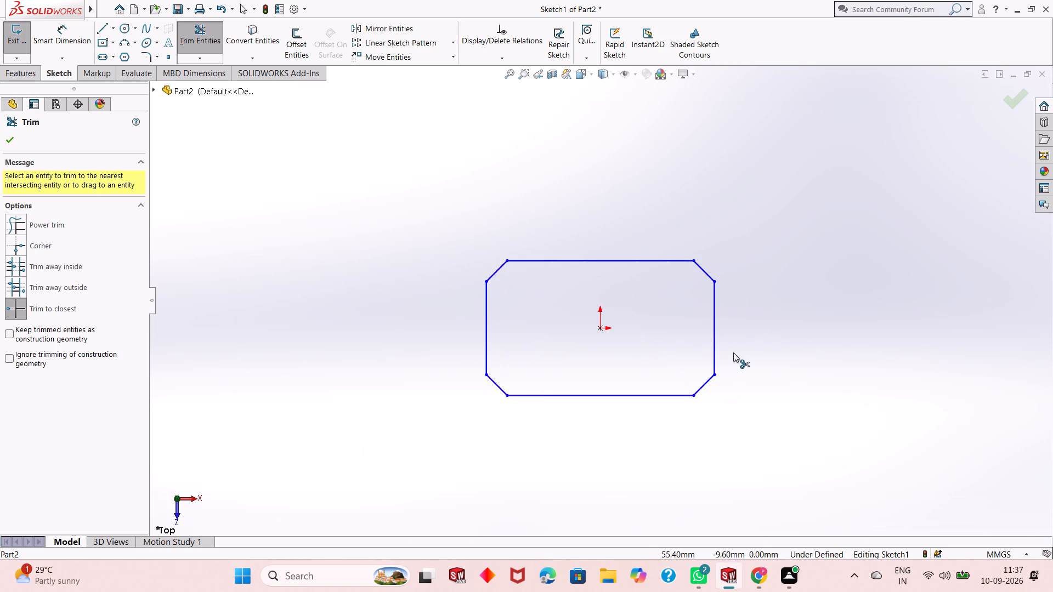
{"action": "scroll", "coordinate": [733, 352], "scroll_direction": "down", "scroll_amount": 1}
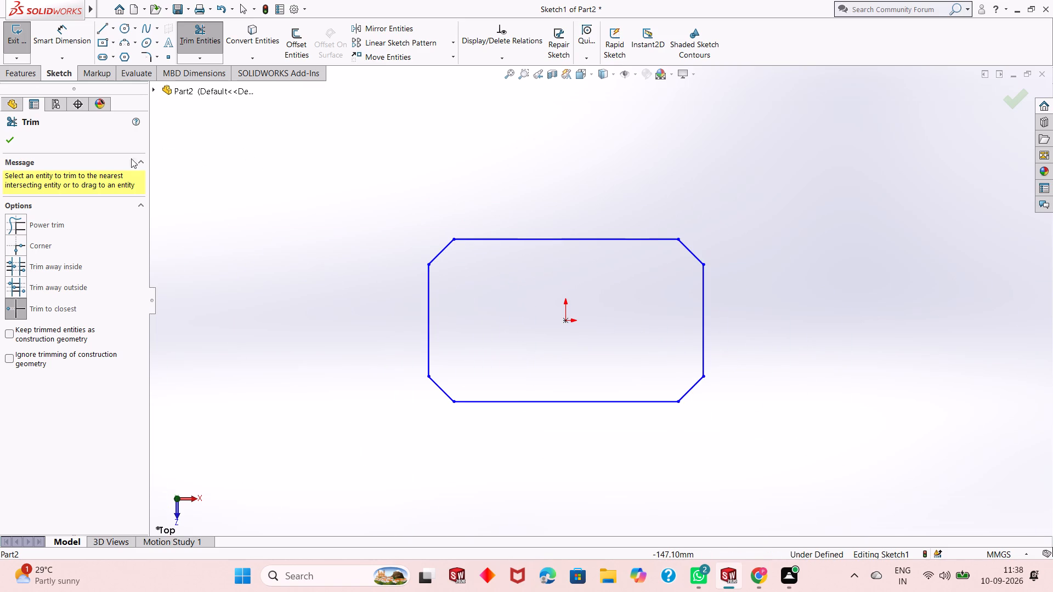
{"action": "left_click", "coordinate": [7, 141]}
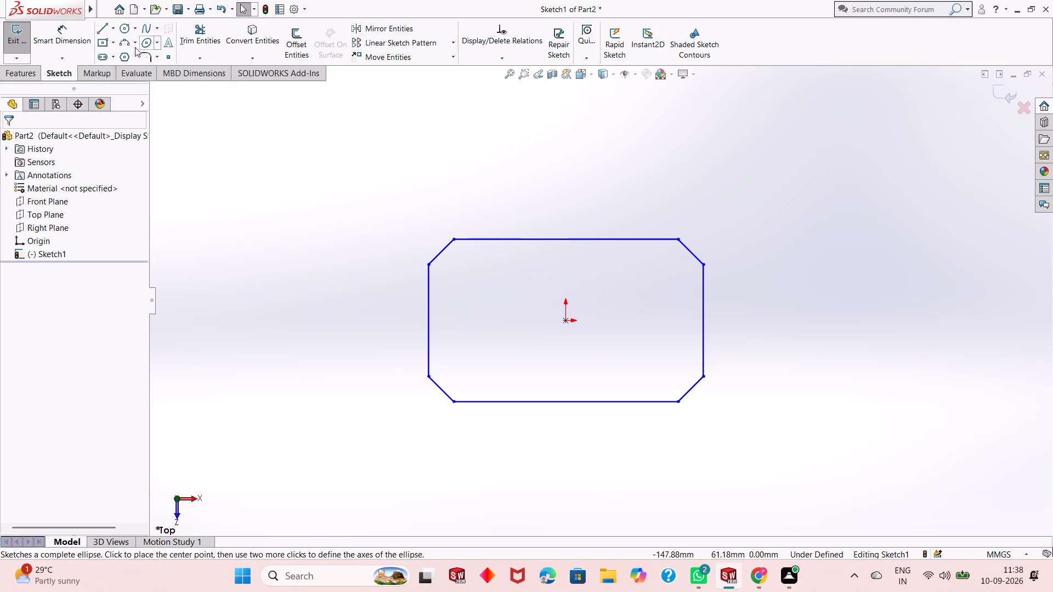
Dimension the lengths of the outline's bottom horizontal edge and right vertical edge, accepting the proposed values.
{"action": "left_click", "coordinate": [91, 45]}
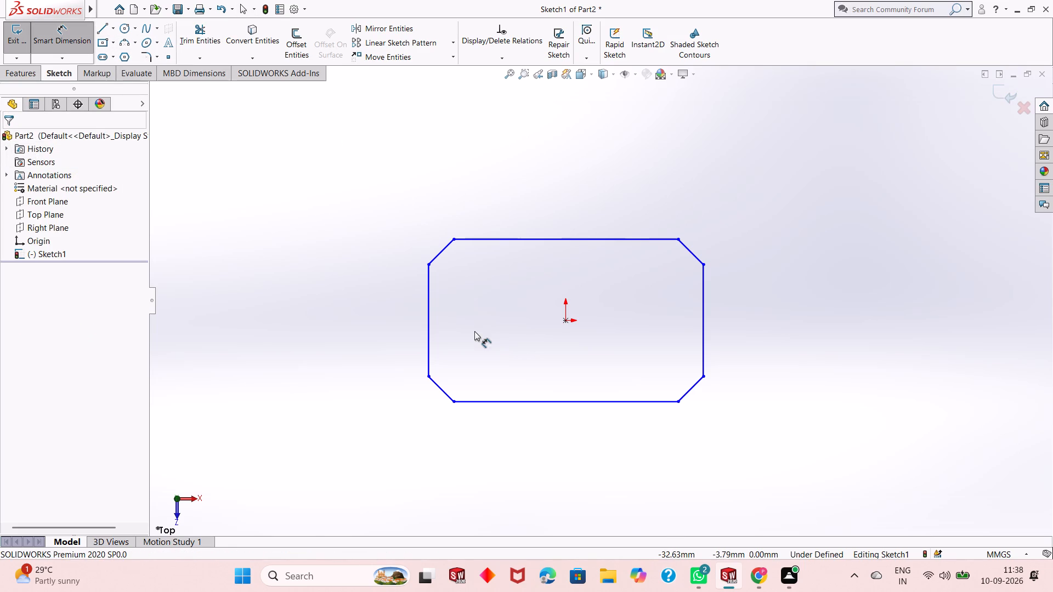
{"action": "left_click", "coordinate": [486, 404]}
{"action": "left_click", "coordinate": [489, 454]}
{"action": "left_click", "coordinate": [438, 435]}
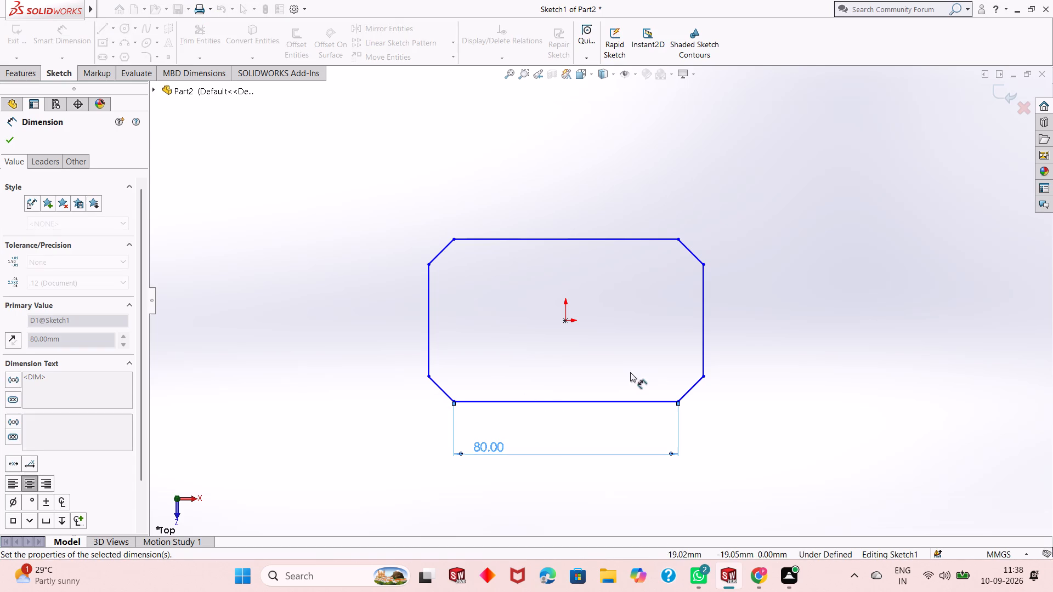
{"action": "left_click", "coordinate": [699, 334]}
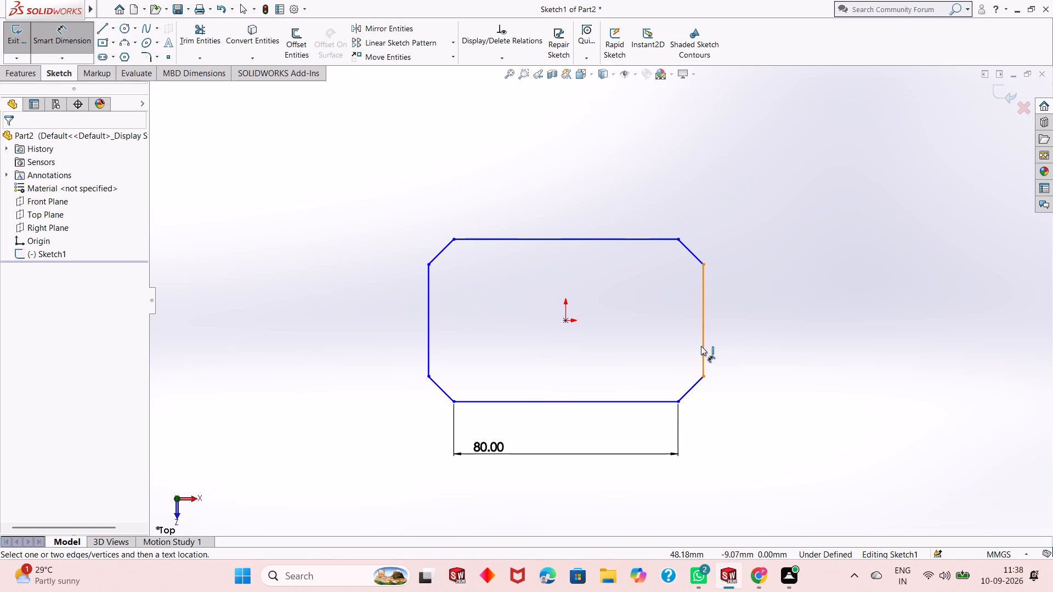
{"action": "left_click", "coordinate": [702, 347]}
{"action": "left_click", "coordinate": [792, 342]}
{"action": "left_click", "coordinate": [748, 324]}
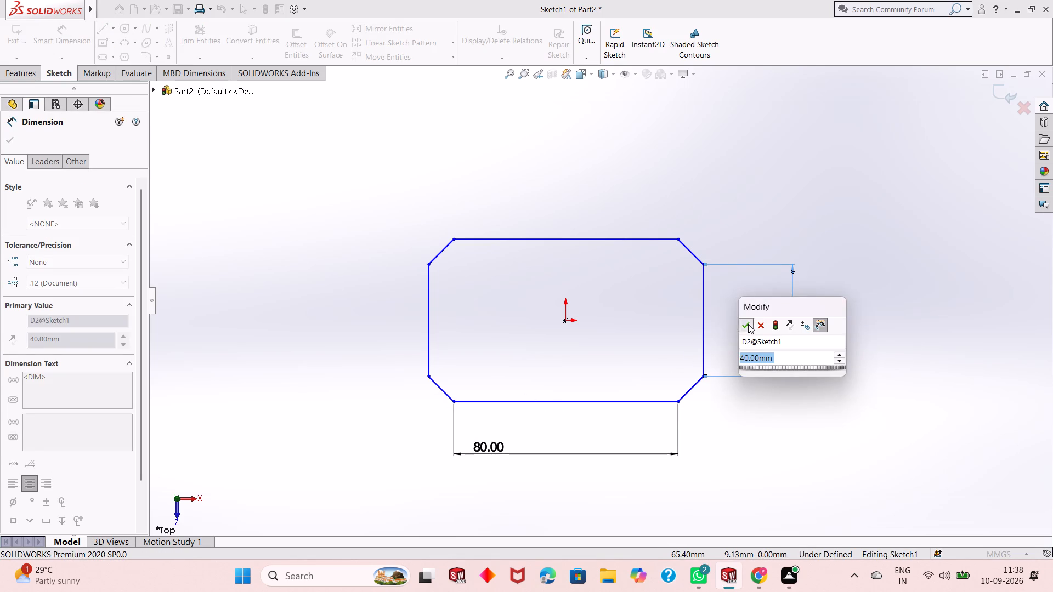
Dimension the vertical distances from the origin to the bottom edge and to the right edge's lower endpoint, accepting the proposed values.
{"action": "left_click", "coordinate": [566, 321]}
{"action": "left_click", "coordinate": [575, 404]}
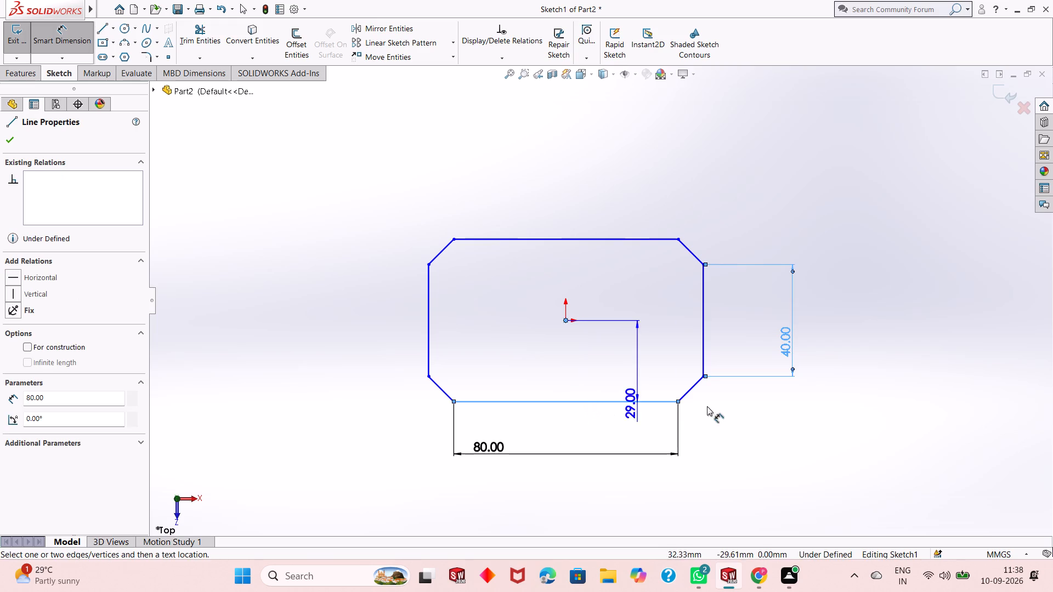
{"action": "left_click", "coordinate": [870, 408]}
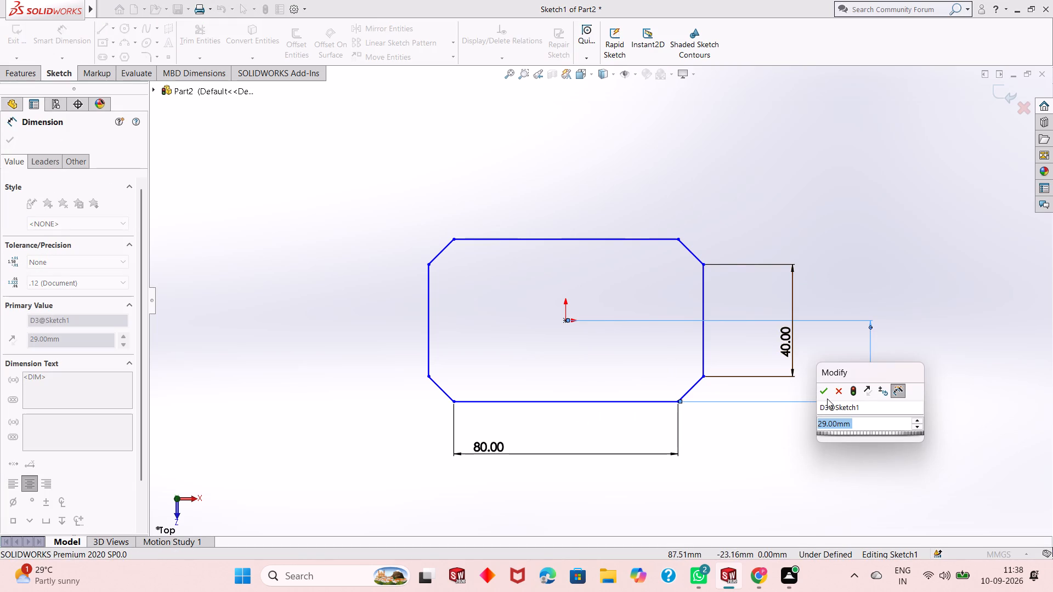
{"action": "left_click", "coordinate": [827, 399]}
{"action": "left_click", "coordinate": [822, 389]}
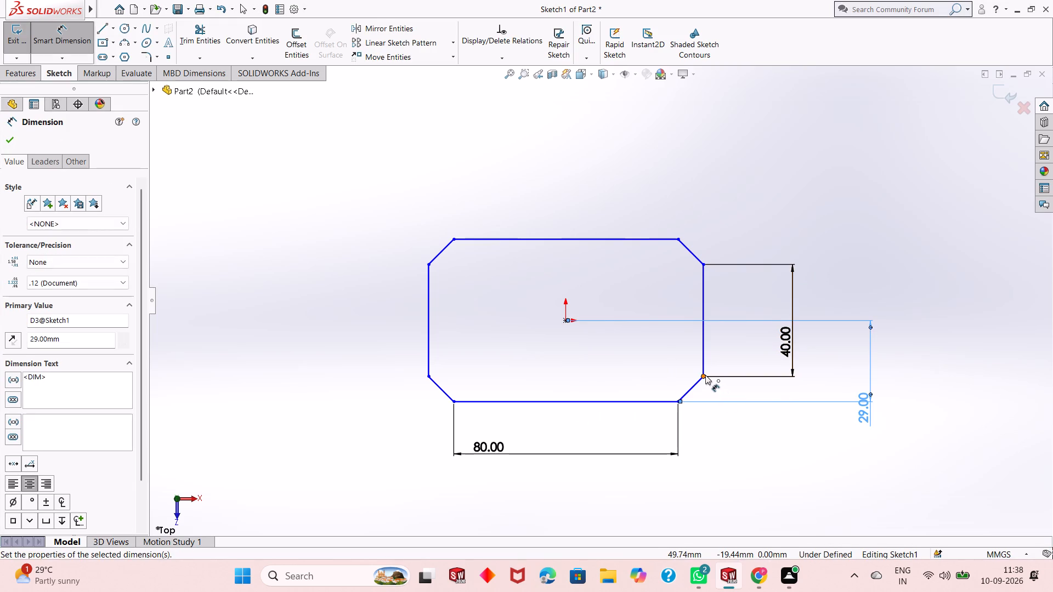
{"action": "left_click", "coordinate": [705, 375]}
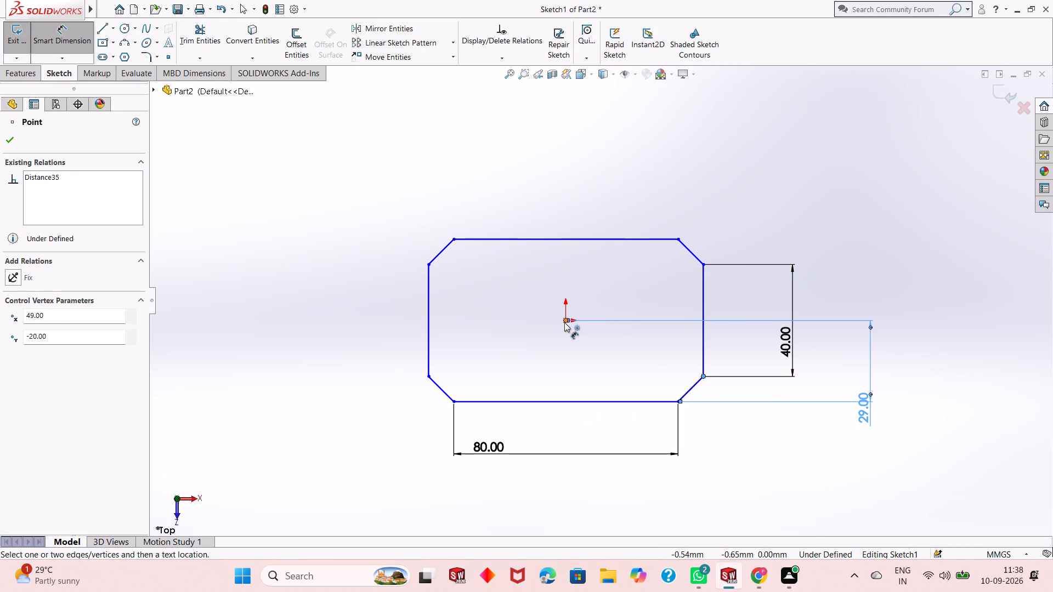
{"action": "left_click", "coordinate": [564, 322]}
{"action": "left_click", "coordinate": [937, 338]}
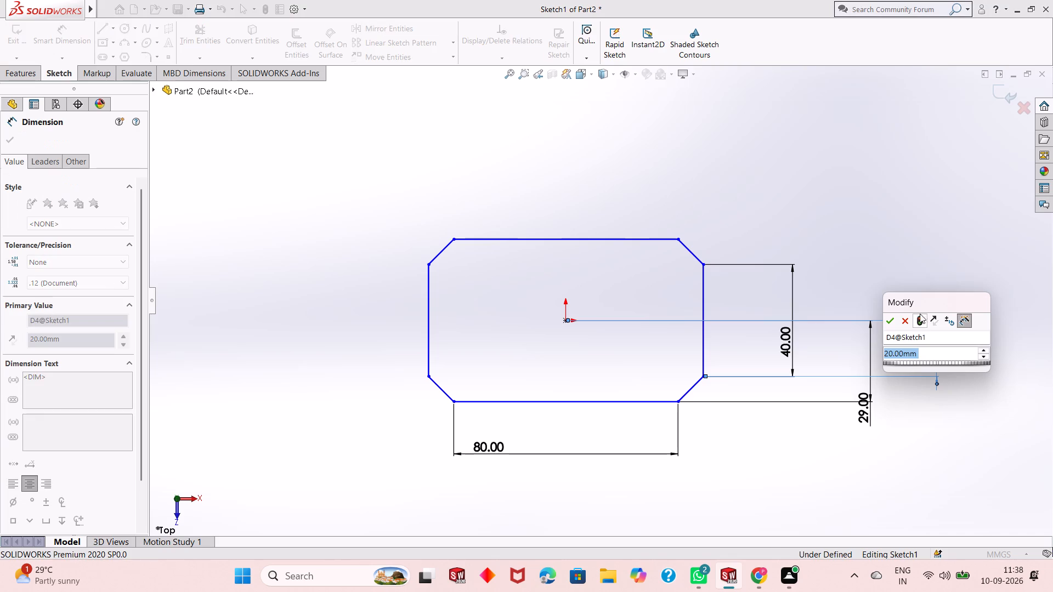
{"action": "left_click", "coordinate": [893, 322]}
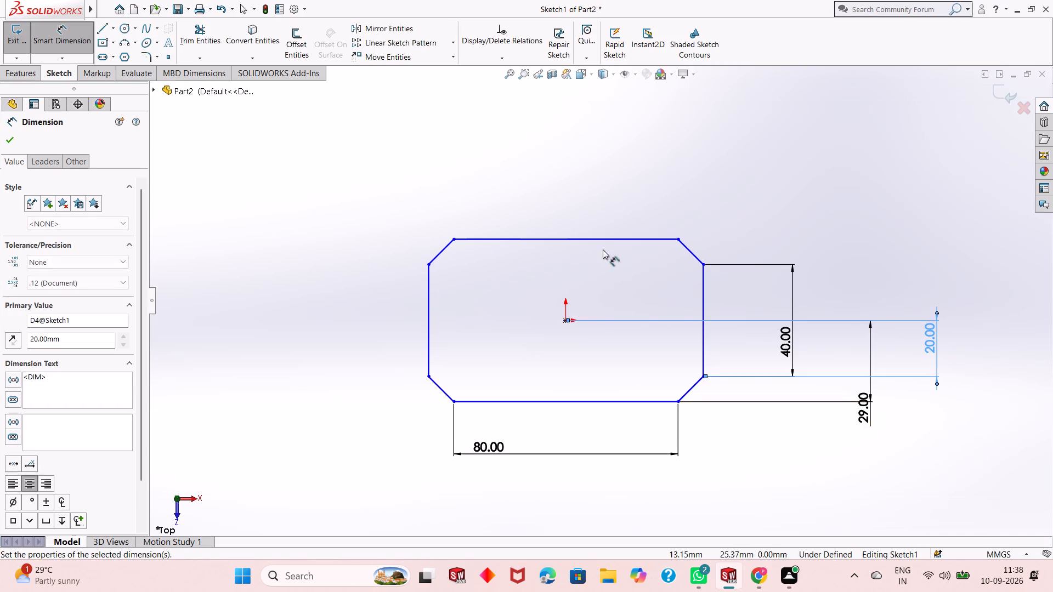
Dimension the horizontal distance from the origin to the top edge's right endpoint, accepting the proposed value.
{"action": "left_click", "coordinate": [680, 237]}
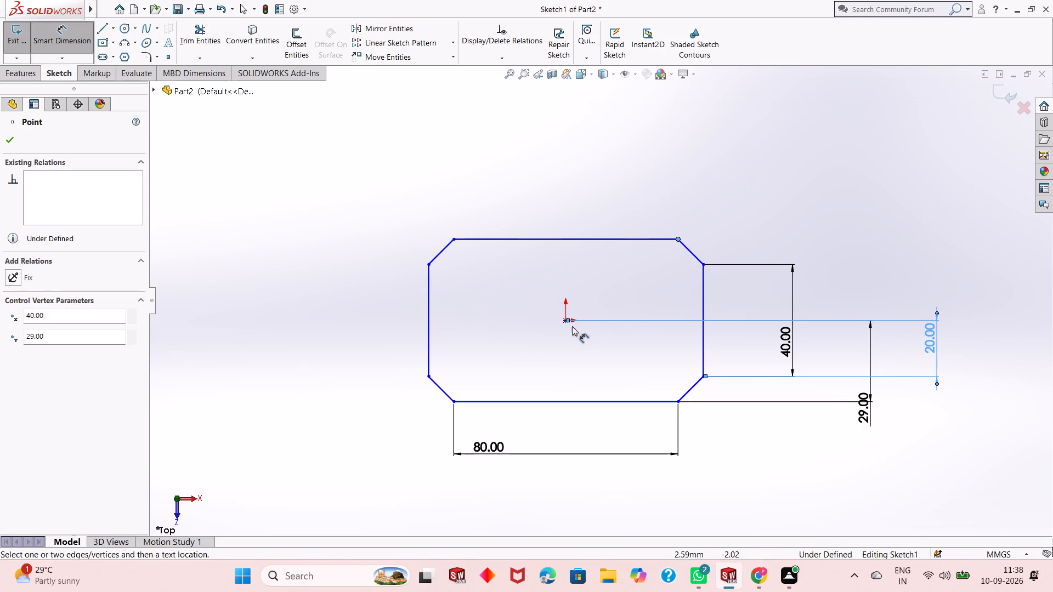
{"action": "left_click", "coordinate": [567, 323]}
{"action": "left_click", "coordinate": [629, 185]}
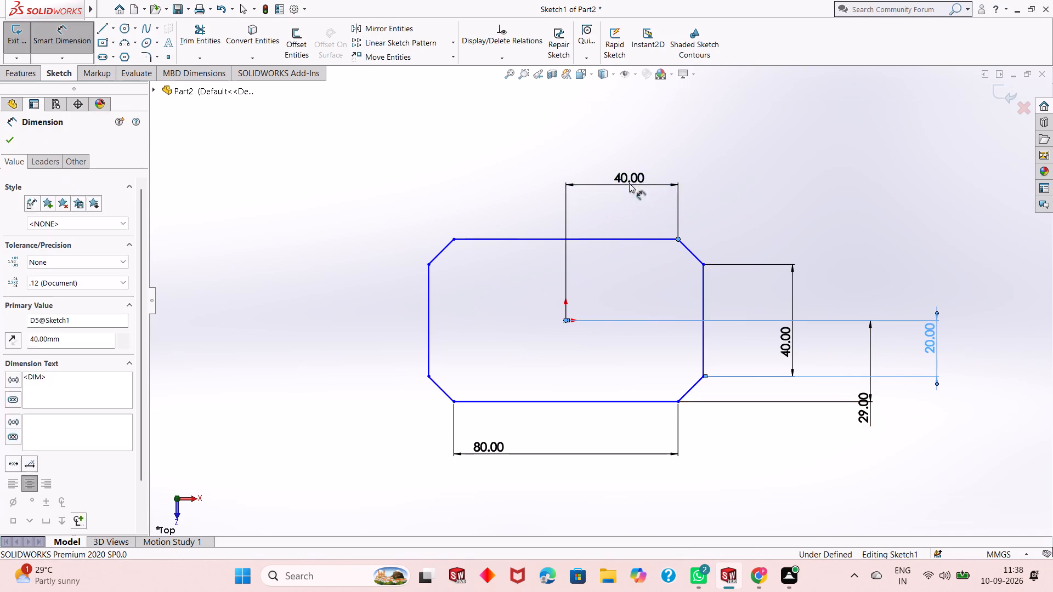
{"action": "left_click", "coordinate": [584, 170]}
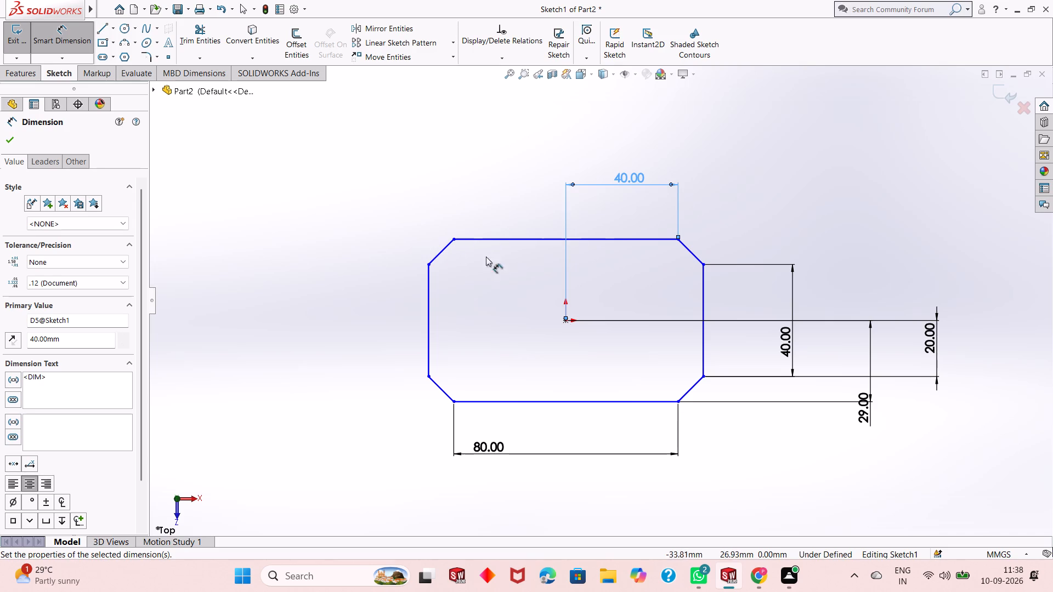
{"action": "left_click", "coordinate": [703, 375]}
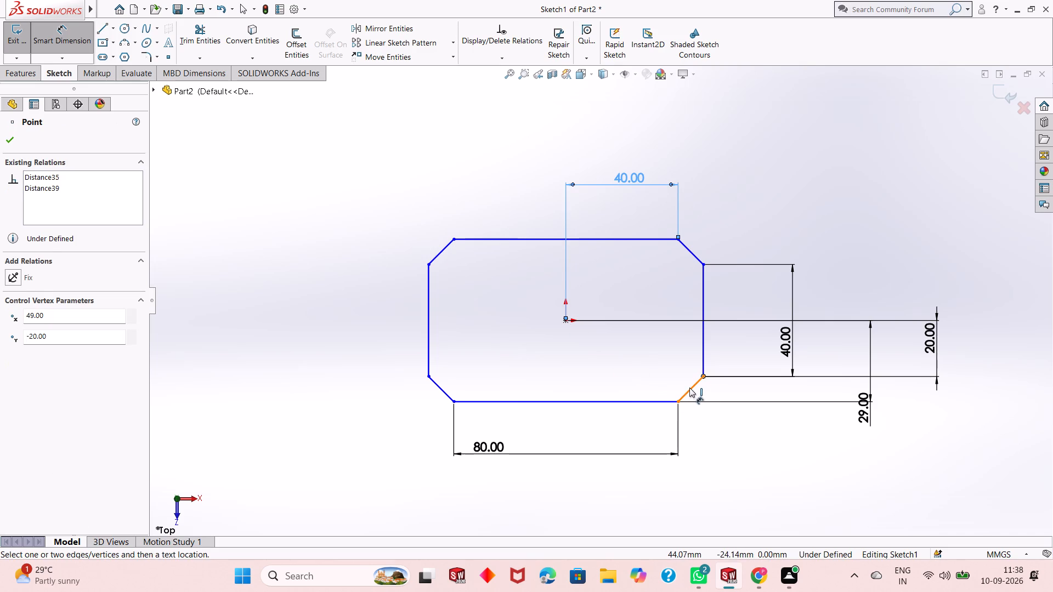
{"action": "key", "text": "Escape"}
Dimension the lengths of the lower-left chamfer and the outline's left vertical edge, accepting the proposed values.
{"action": "left_click", "coordinate": [435, 385]}
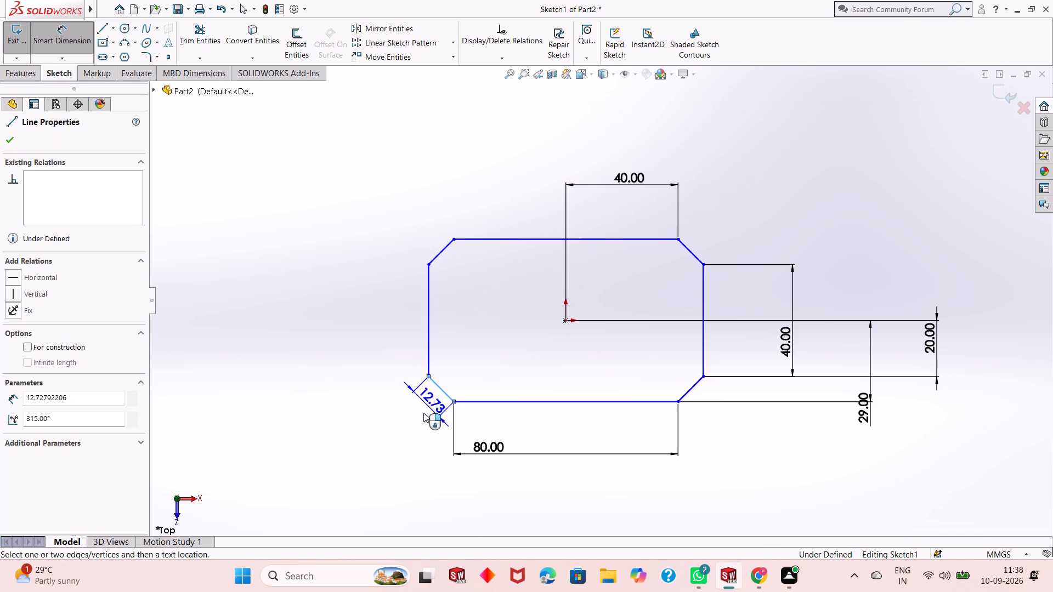
{"action": "left_click", "coordinate": [422, 419]}
{"action": "left_click", "coordinate": [372, 401]}
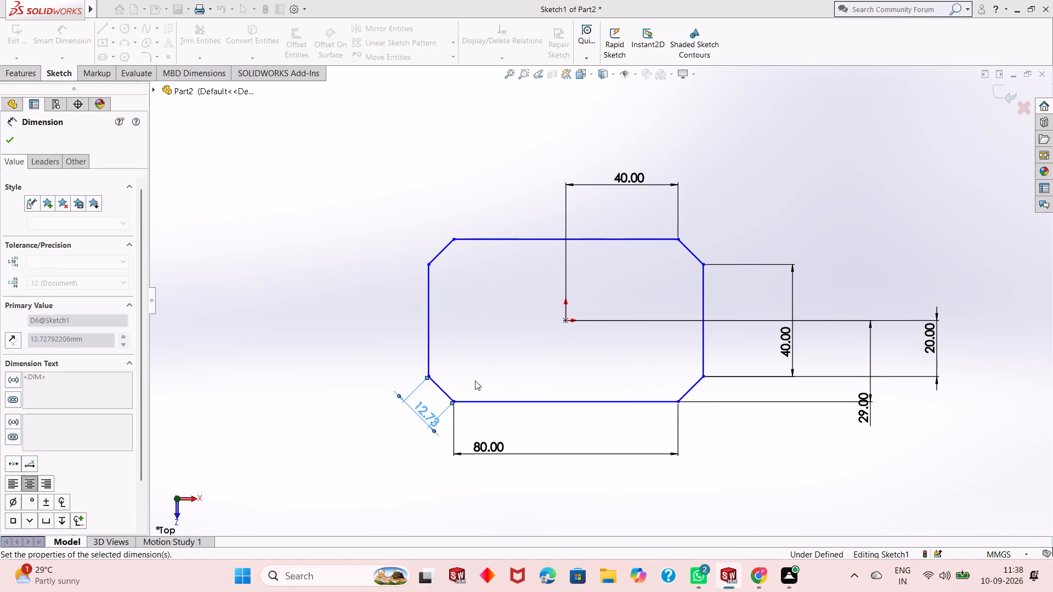
{"action": "left_click", "coordinate": [429, 290]}
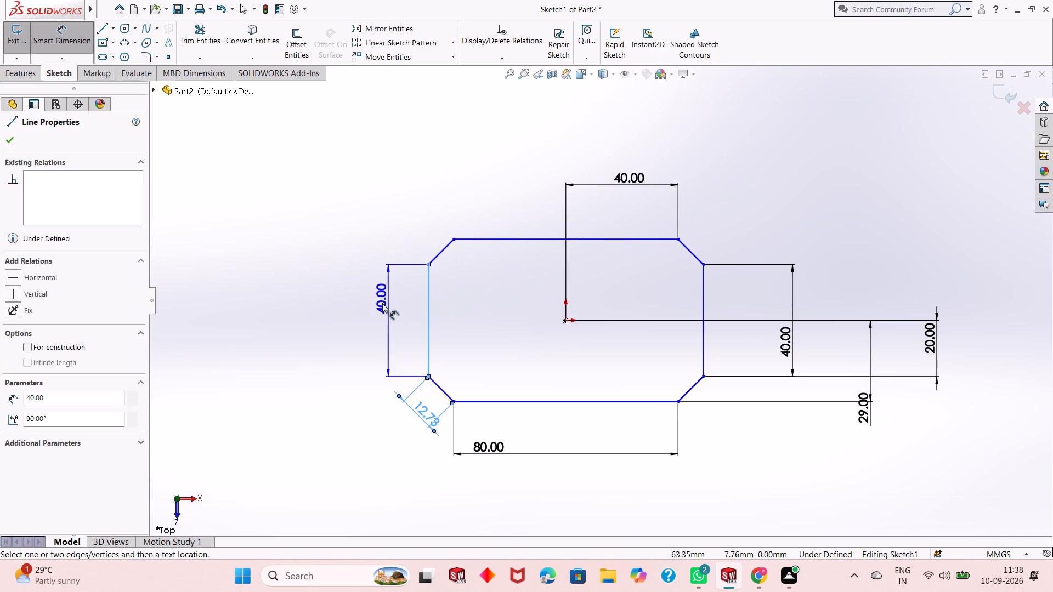
{"action": "left_click", "coordinate": [382, 303]}
{"action": "left_click", "coordinate": [334, 289]}
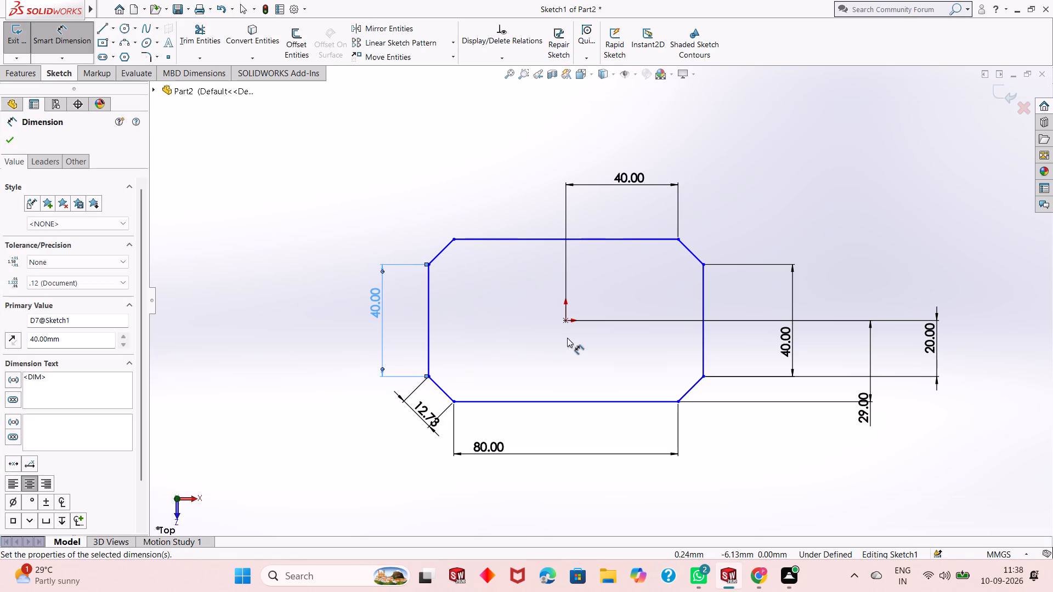
Dimension the horizontal distance from the origin to the left edge's upper endpoint, accepting the proposed value.
{"action": "left_click", "coordinate": [567, 323]}
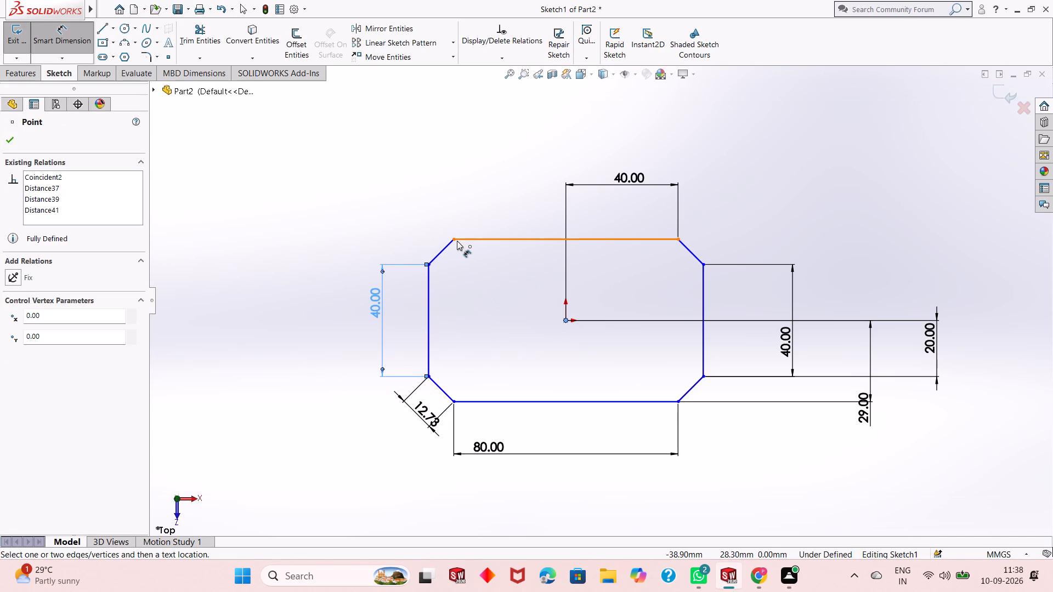
{"action": "left_click", "coordinate": [457, 241]}
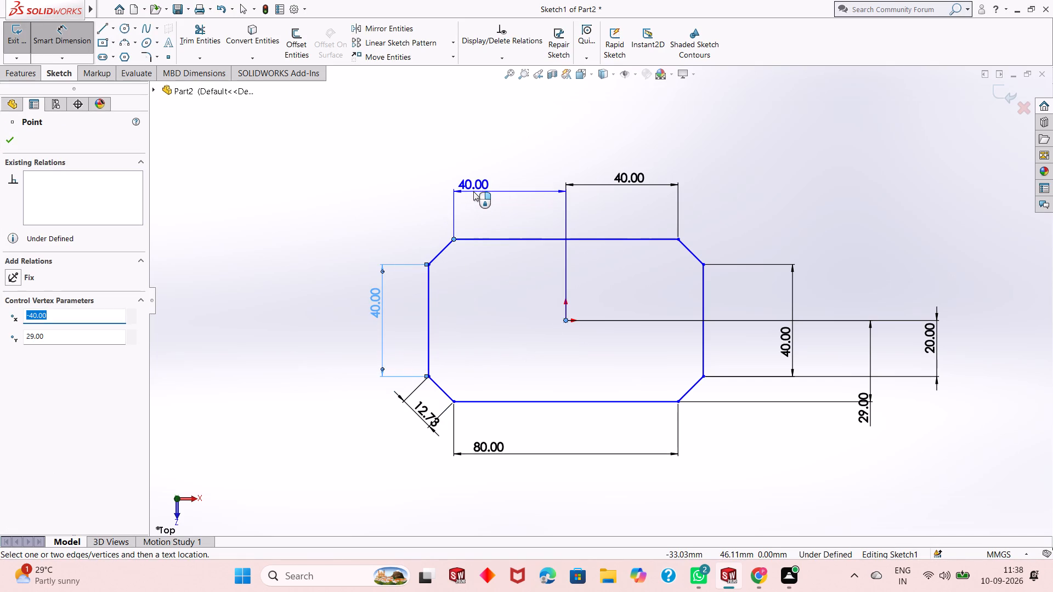
{"action": "key", "text": "Escape"}
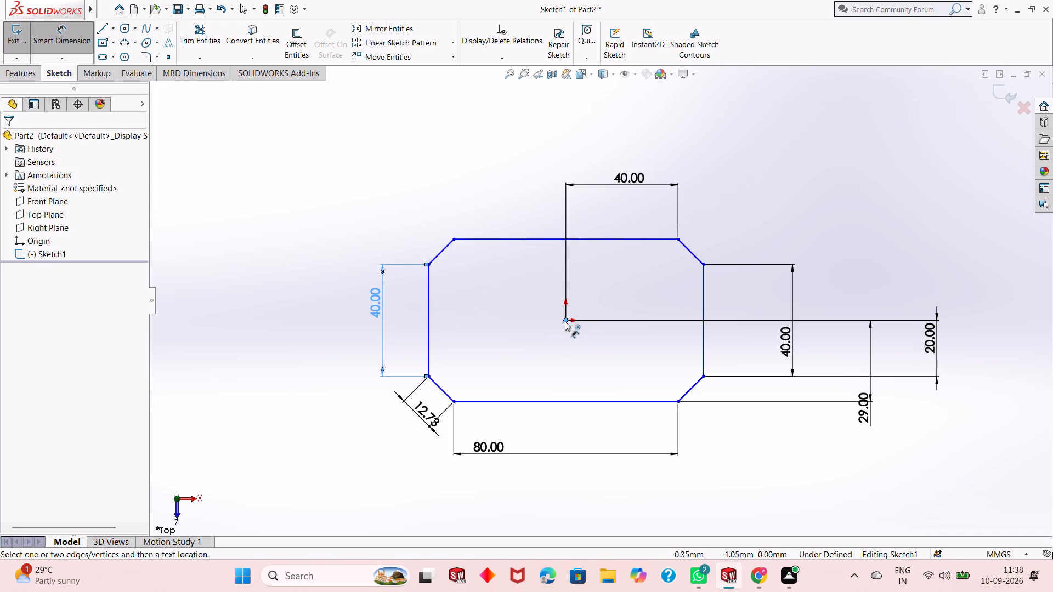
{"action": "left_click", "coordinate": [429, 266]}
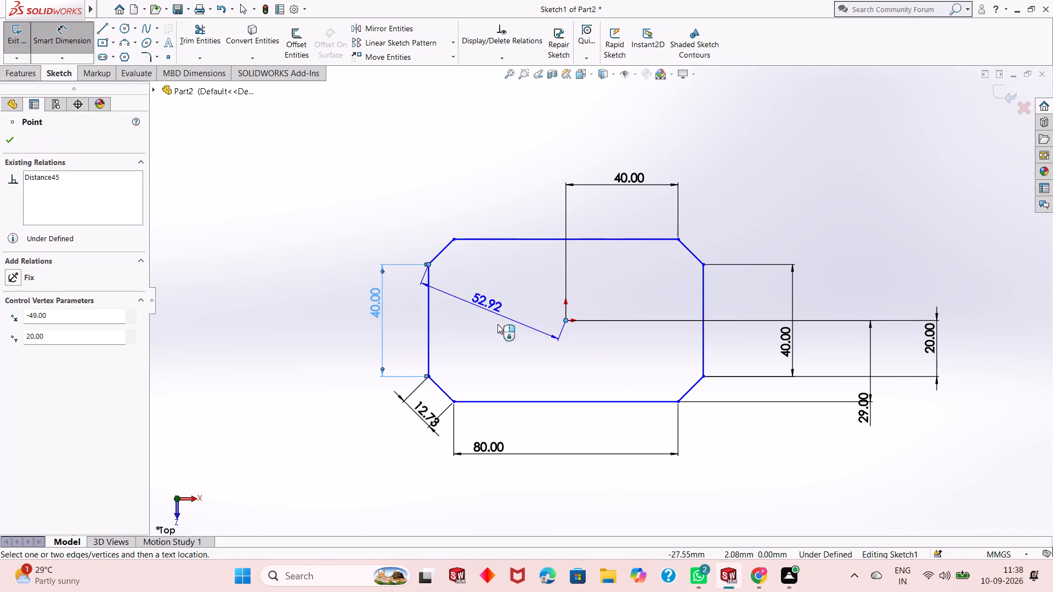
{"action": "left_click", "coordinate": [509, 330]}
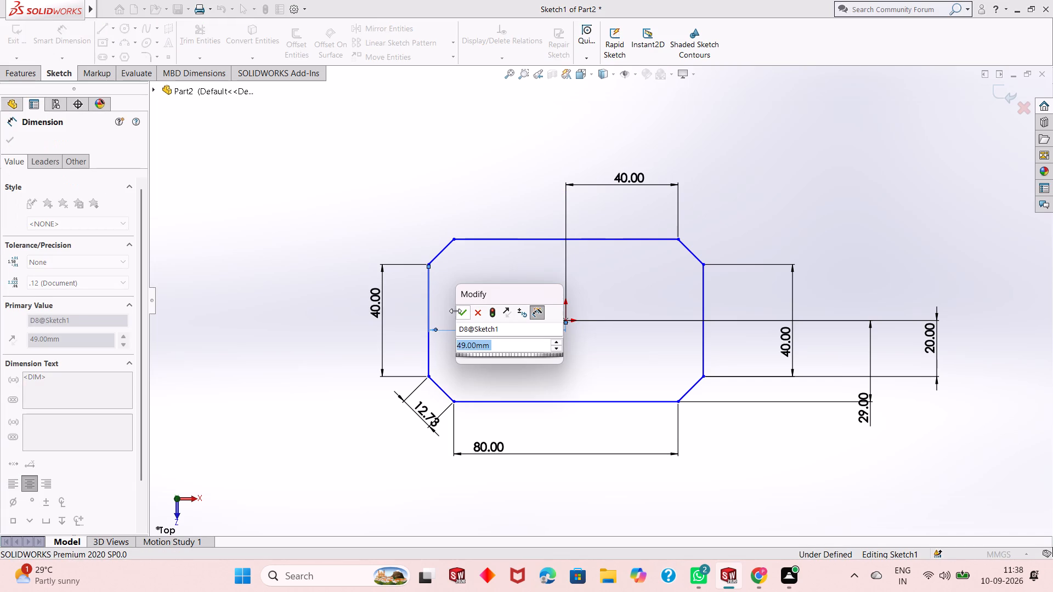
{"action": "left_click", "coordinate": [463, 317]}
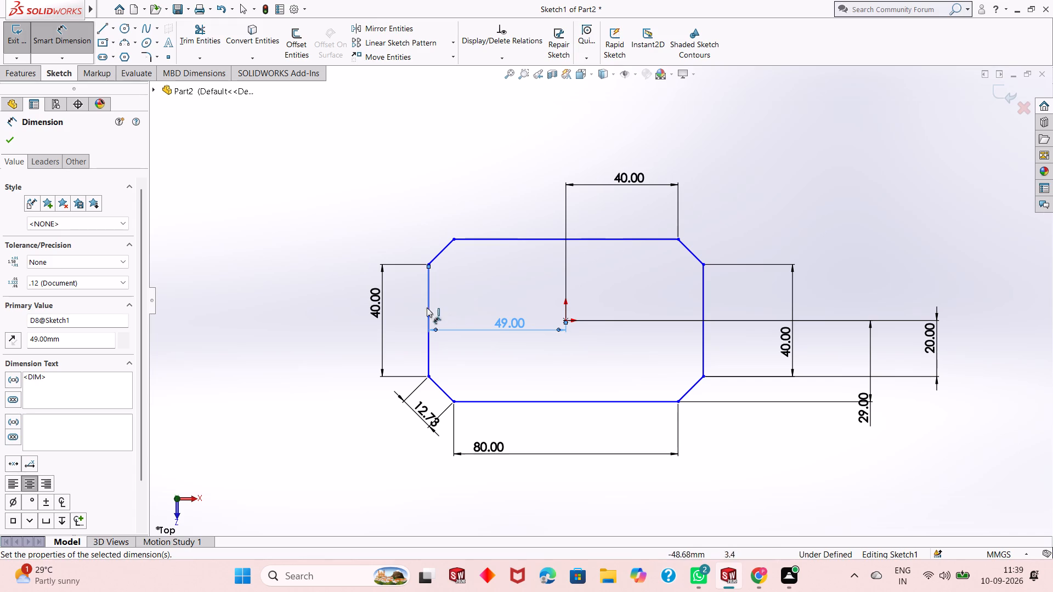
Dimension the vertical distance between the top edge's left endpoint and the left edge's lower endpoint, accepting the proposed value.
{"action": "left_click", "coordinate": [457, 239]}
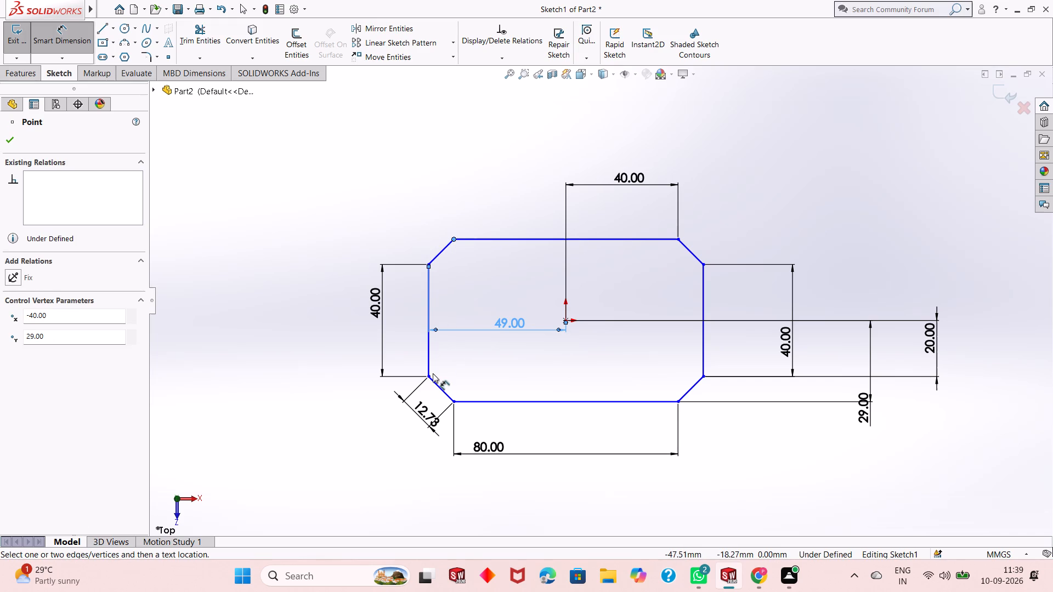
{"action": "left_click", "coordinate": [431, 378]}
{"action": "left_click", "coordinate": [524, 362]}
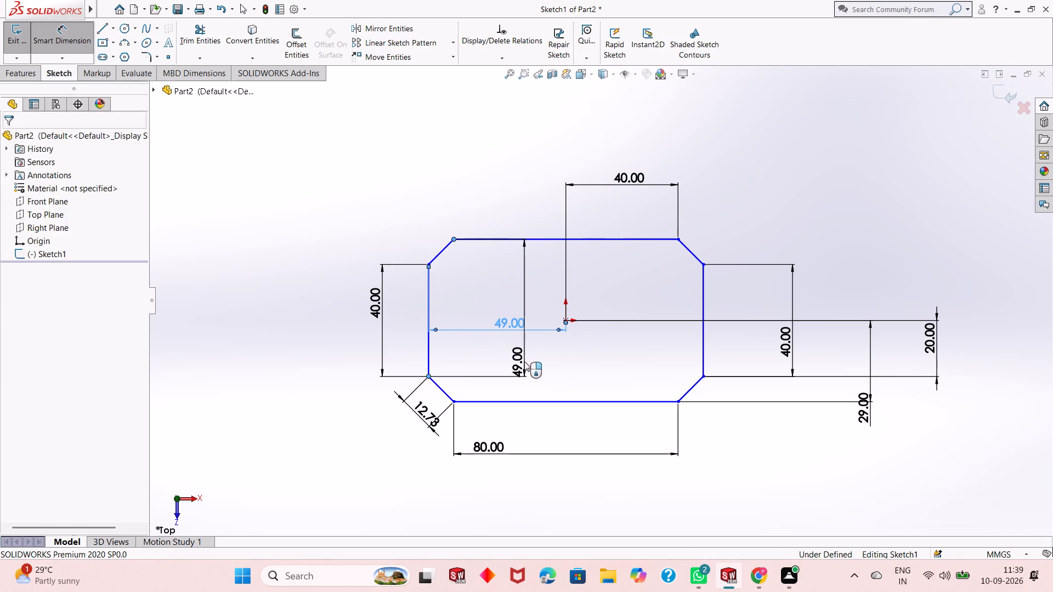
{"action": "left_click", "coordinate": [476, 349]}
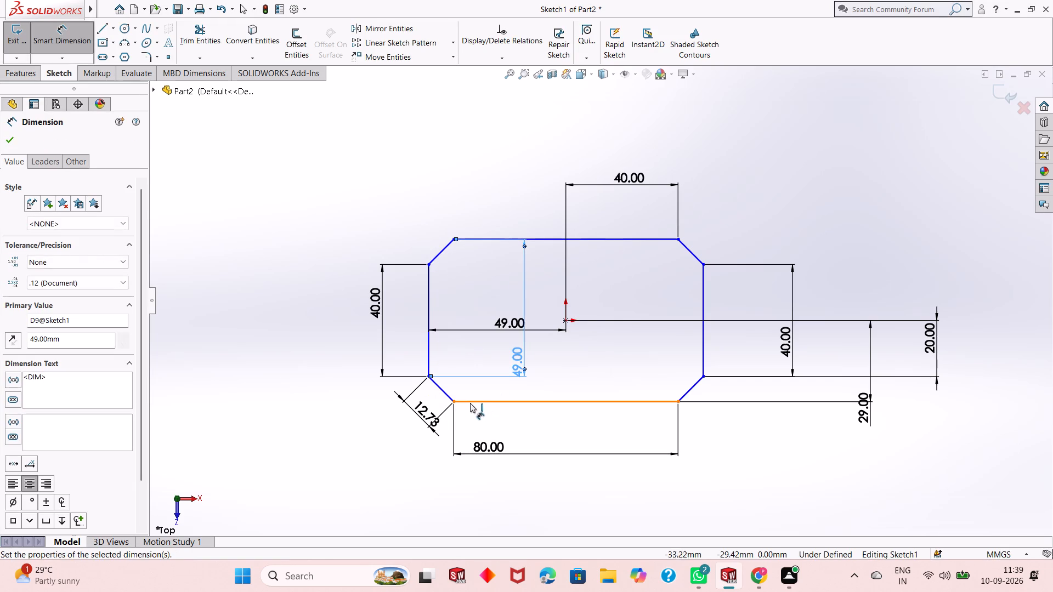
Dimension the vertical distance between the bottom edge's left endpoint and the right edge's lower endpoint, accepting the proposed value.
{"action": "left_click", "coordinate": [453, 403]}
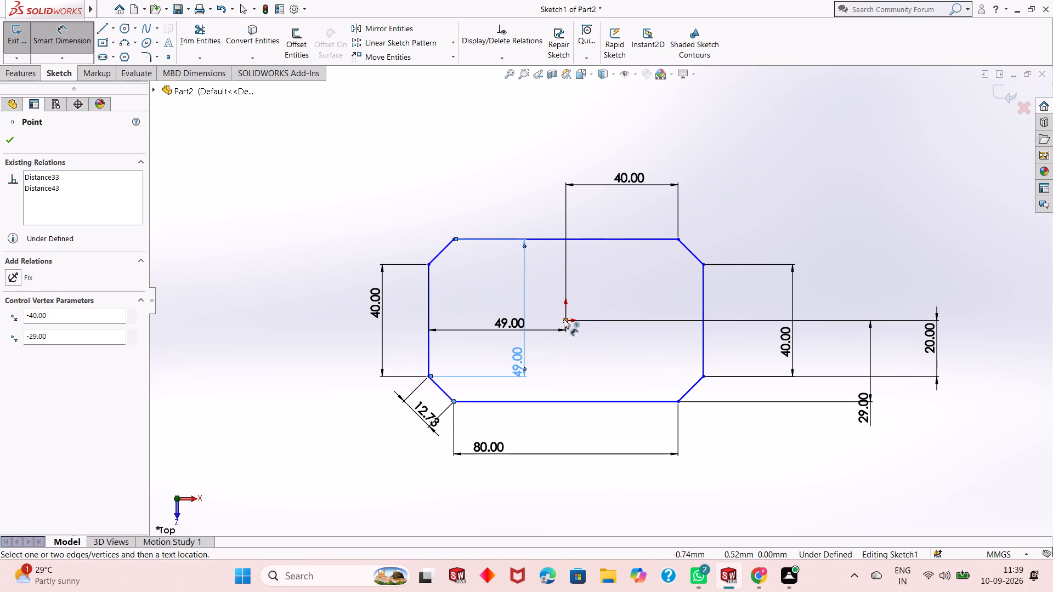
{"action": "left_click", "coordinate": [705, 377]}
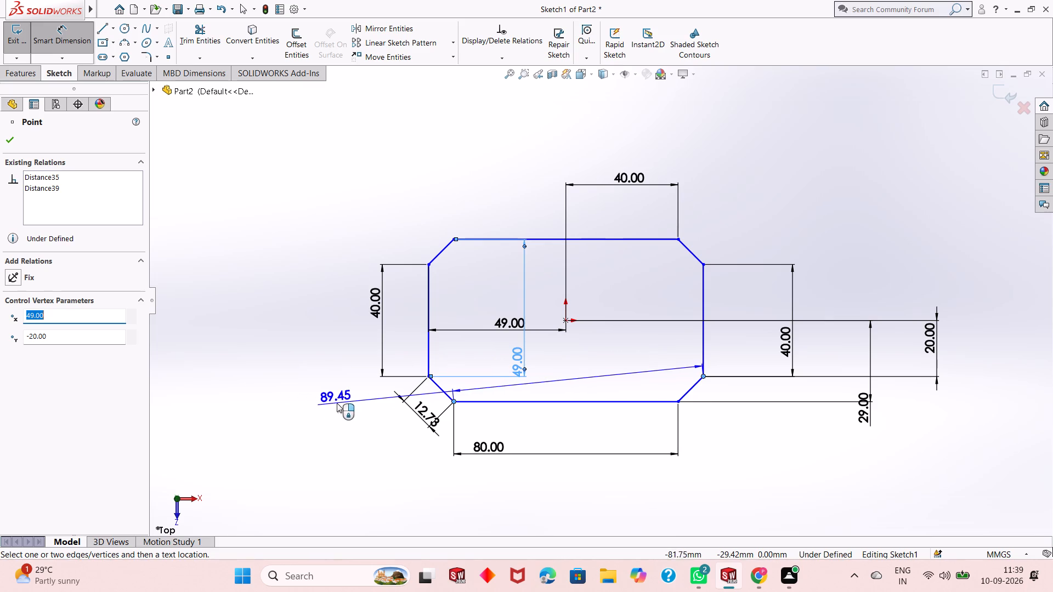
{"action": "left_click", "coordinate": [338, 382]}
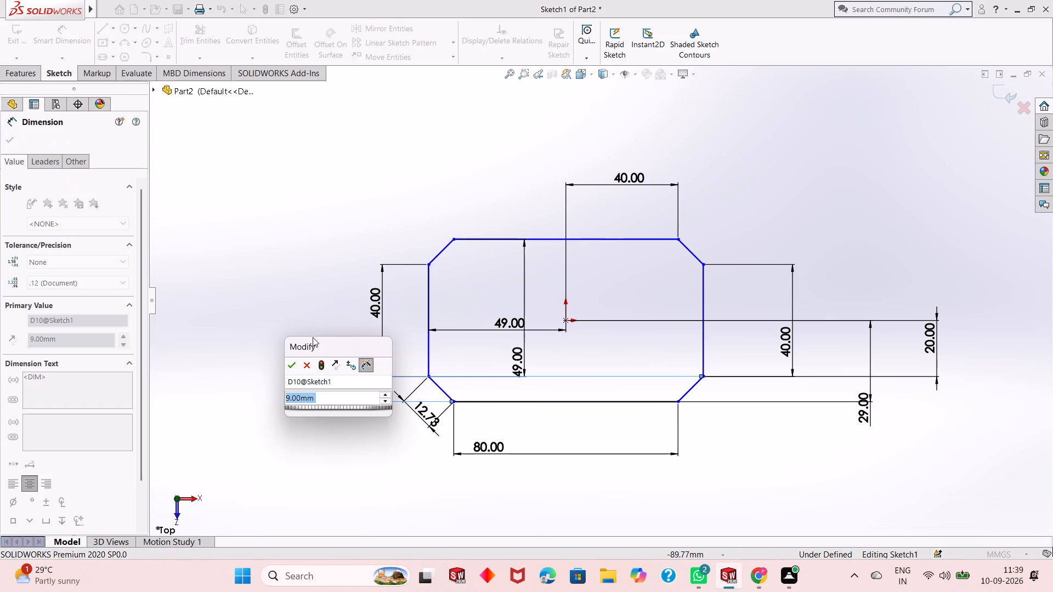
{"action": "left_click", "coordinate": [288, 364]}
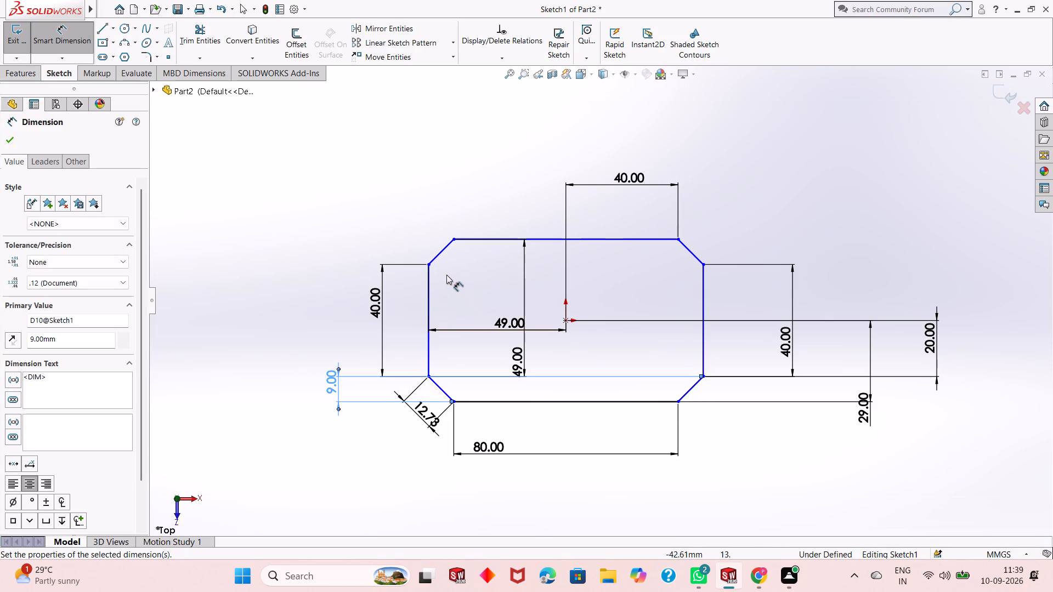
Dimension the vertical distance from the origin to the top edge's left endpoint, accepting the proposed value.
{"action": "left_click", "coordinate": [455, 241]}
{"action": "left_click", "coordinate": [567, 321]}
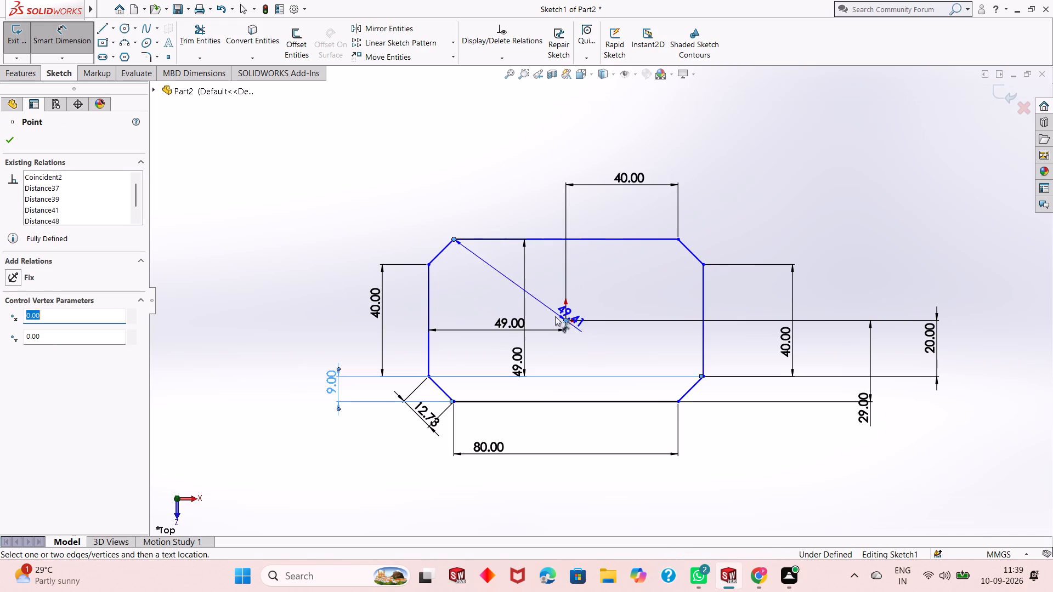
{"action": "left_click", "coordinate": [445, 294]}
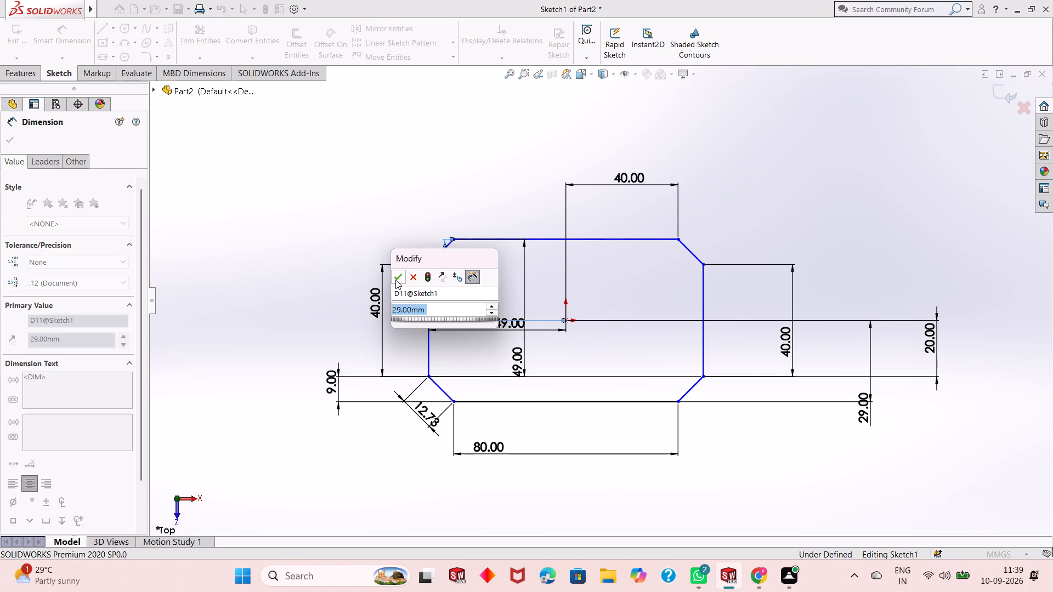
{"action": "left_click", "coordinate": [397, 280]}
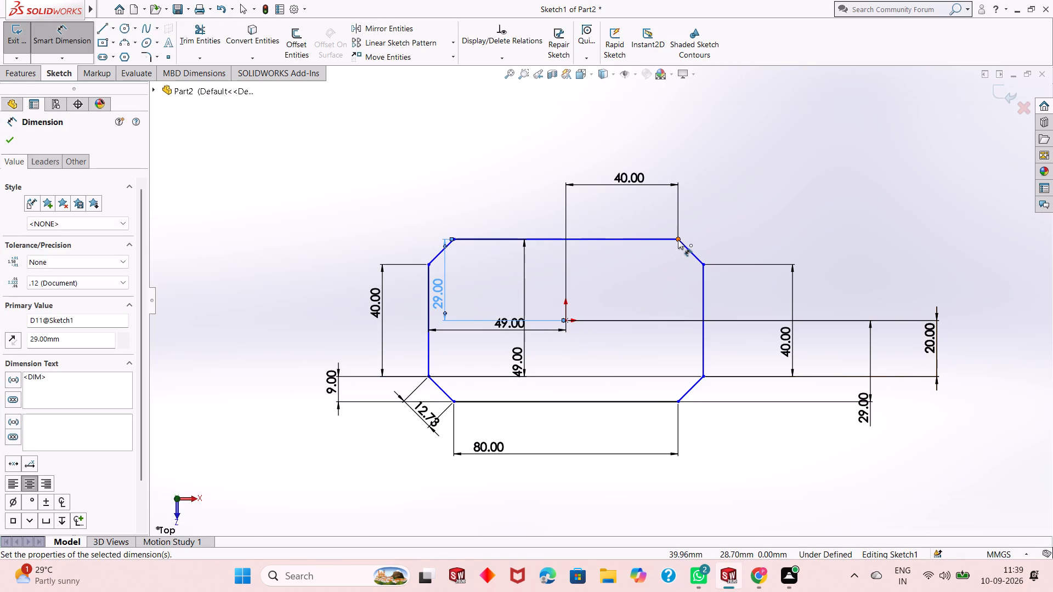
Dimension the outline's overall height between the right endpoints of the top and bottom edges, accepting the proposed value.
{"action": "left_click", "coordinate": [678, 240]}
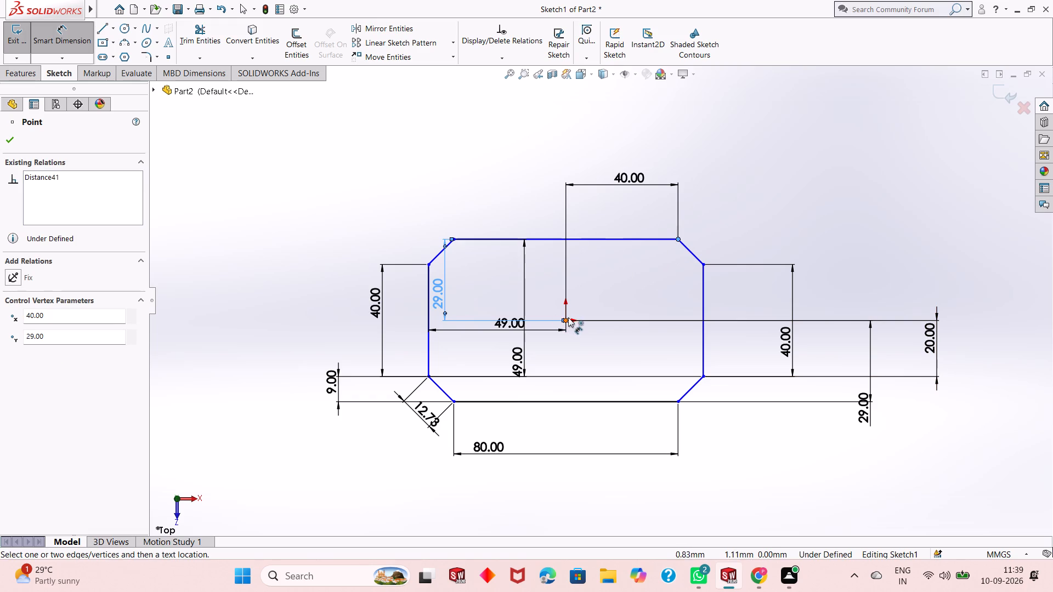
{"action": "left_click", "coordinate": [677, 400]}
{"action": "left_click", "coordinate": [961, 327]}
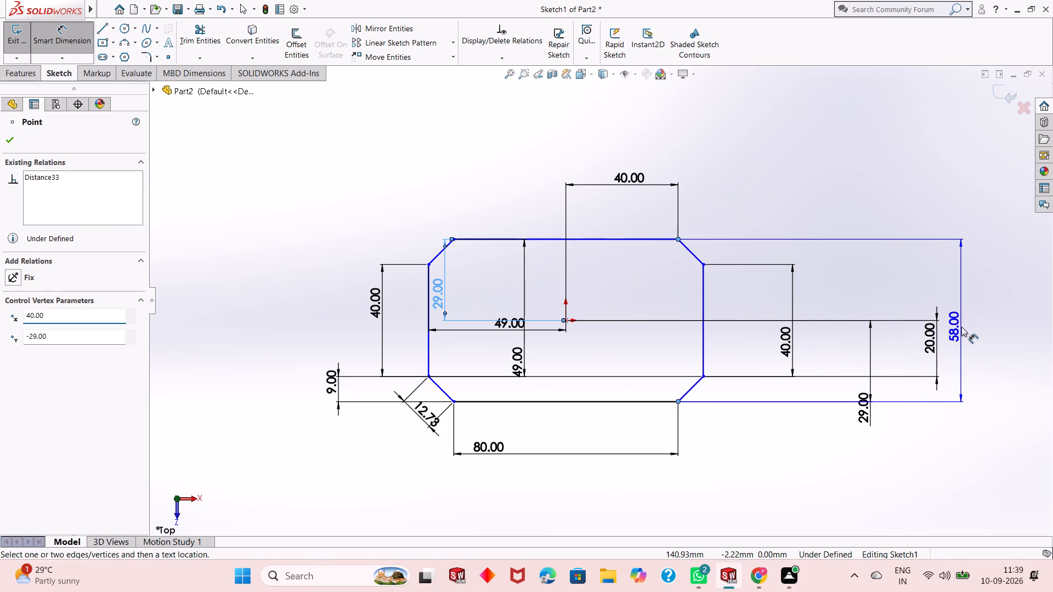
{"action": "left_click", "coordinate": [918, 312]}
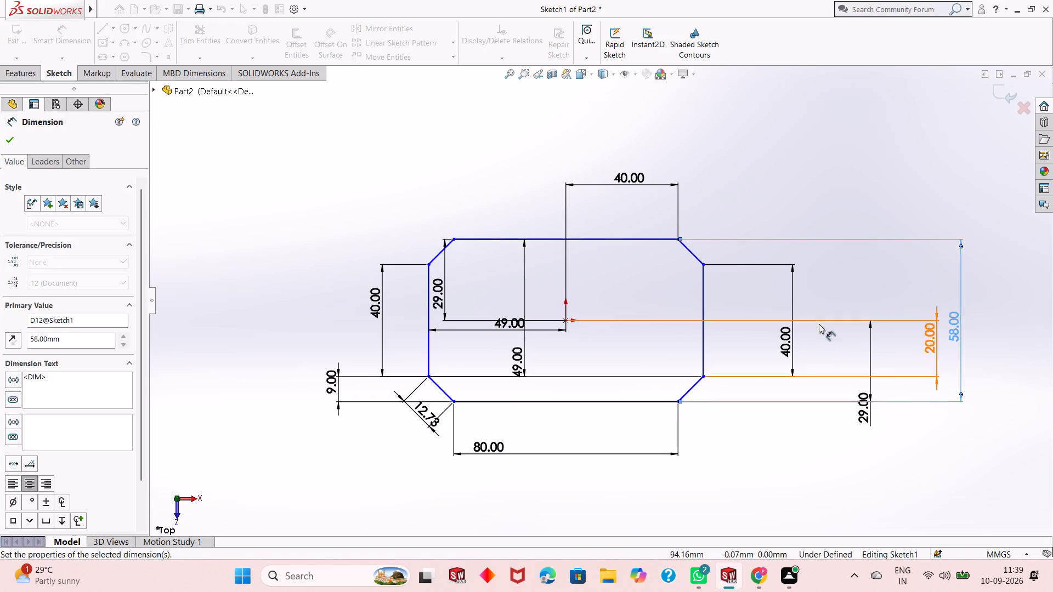
Dimension the outline's overall width from the right edge's lower endpoint to the left edge's upper endpoint, accepting the proposed value.
{"action": "left_click", "coordinate": [704, 377]}
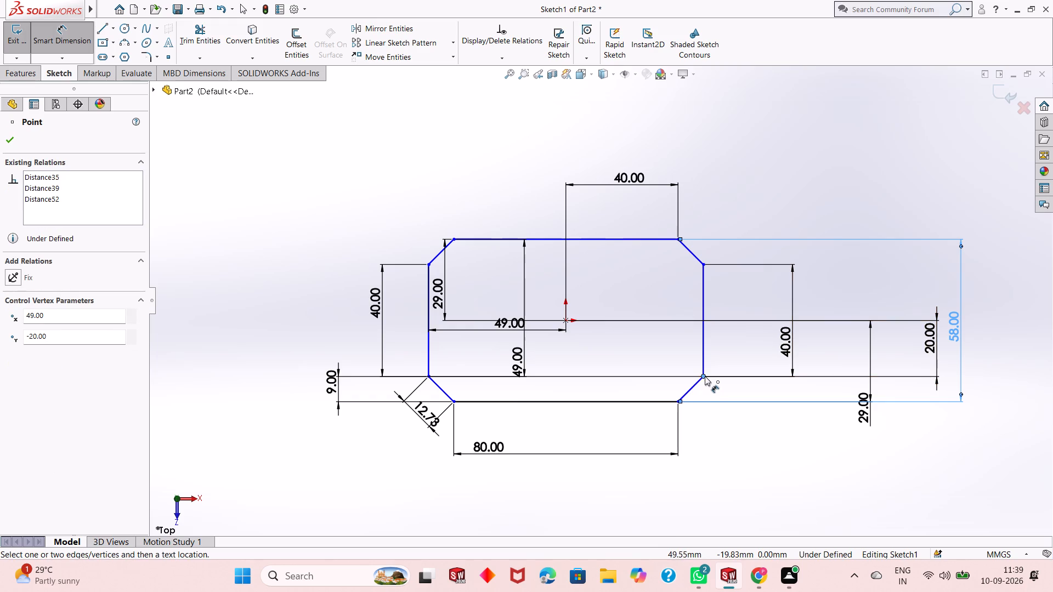
{"action": "left_click", "coordinate": [428, 265]}
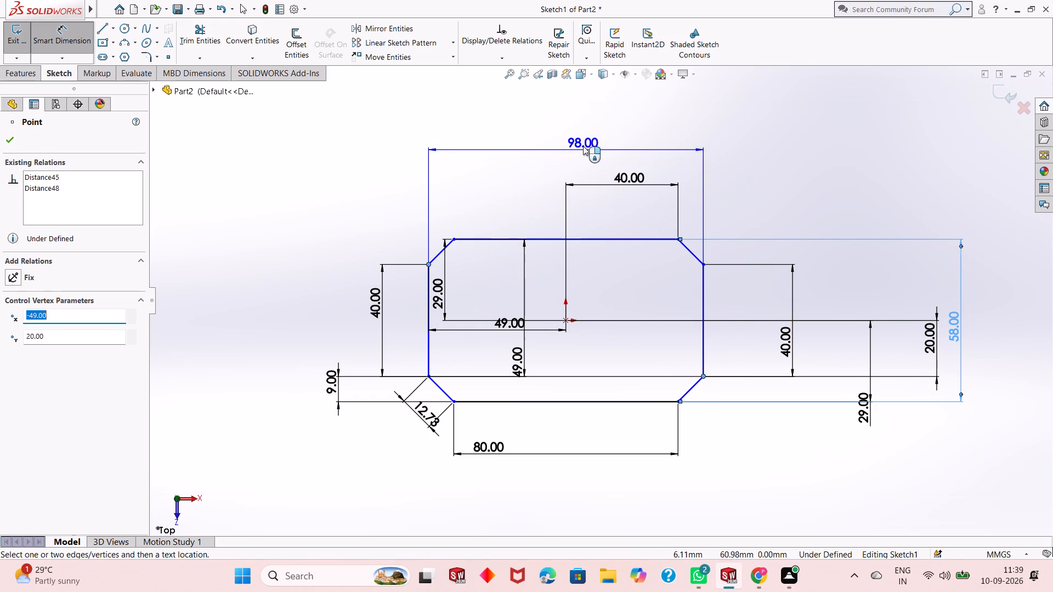
{"action": "left_click", "coordinate": [582, 136]}
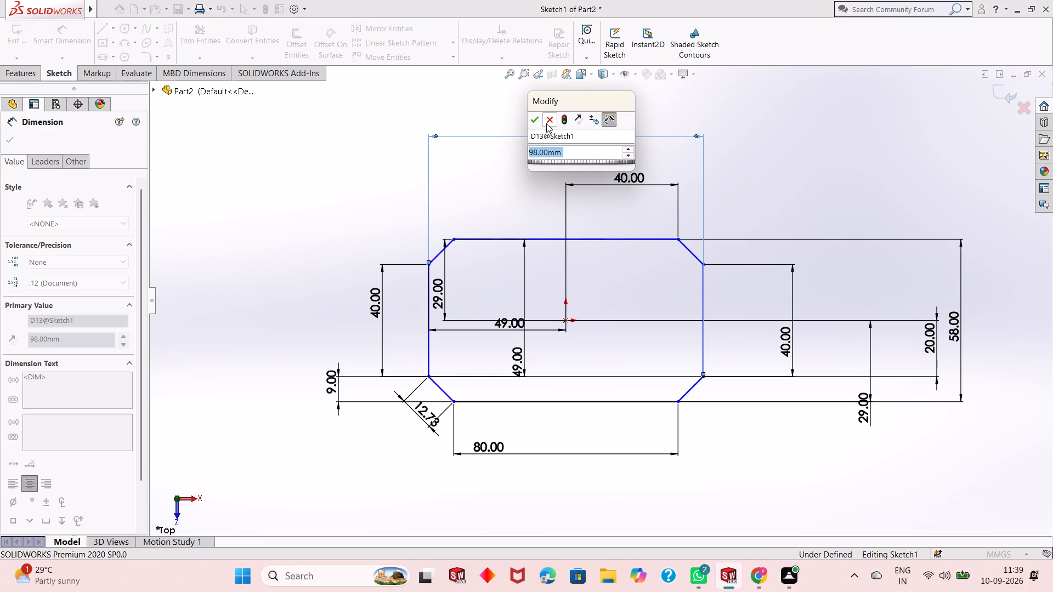
{"action": "left_click", "coordinate": [538, 123]}
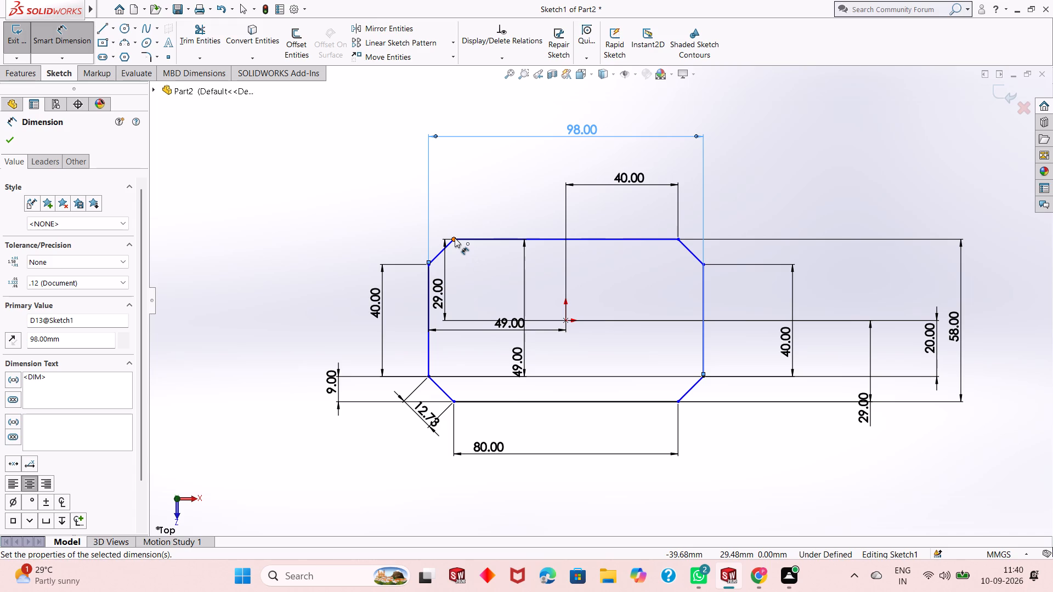
Dimension the vertical height of the upper-left chamfer between its two endpoints, accepting the proposed value.
{"action": "left_click", "coordinate": [455, 238]}
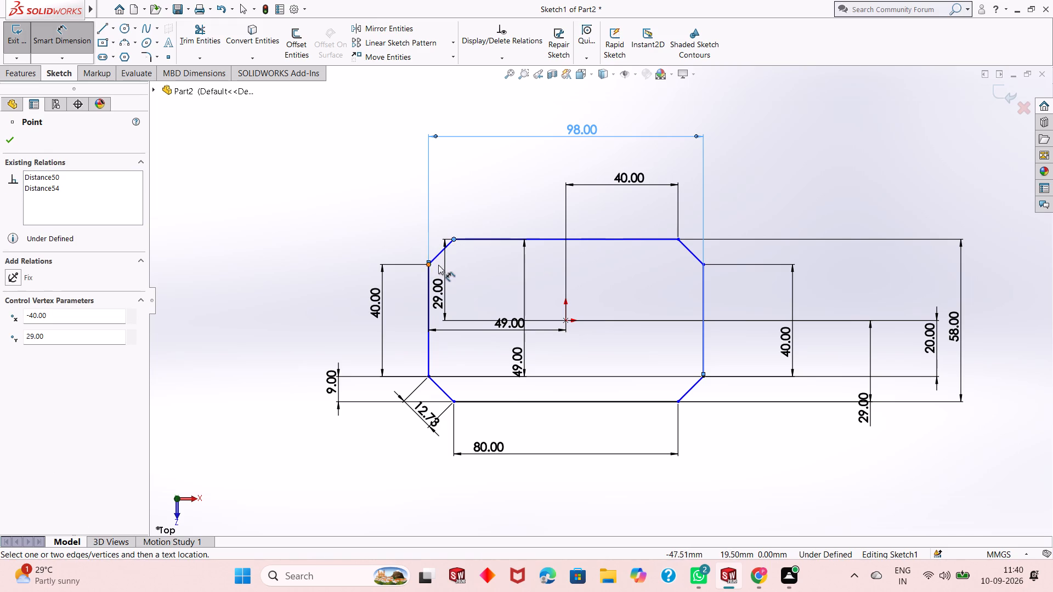
{"action": "left_click", "coordinate": [428, 267]}
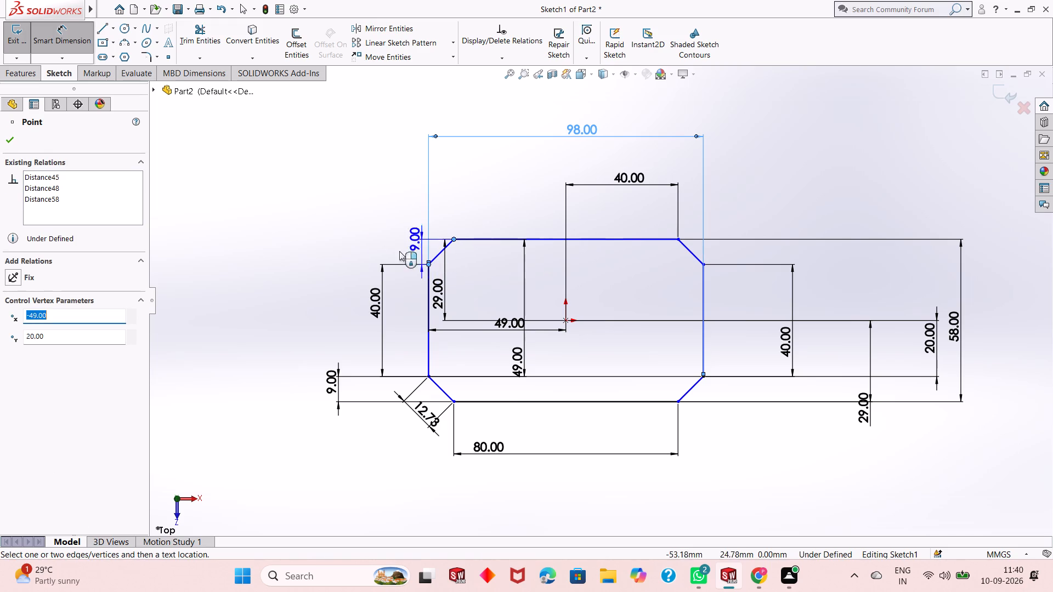
{"action": "left_click", "coordinate": [308, 263]}
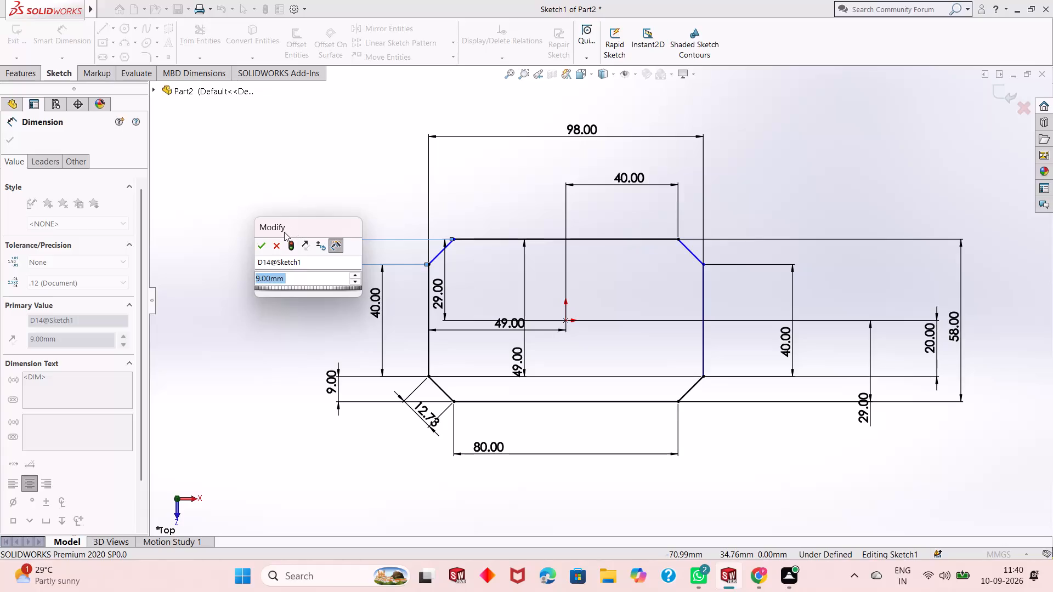
{"action": "left_click", "coordinate": [259, 244]}
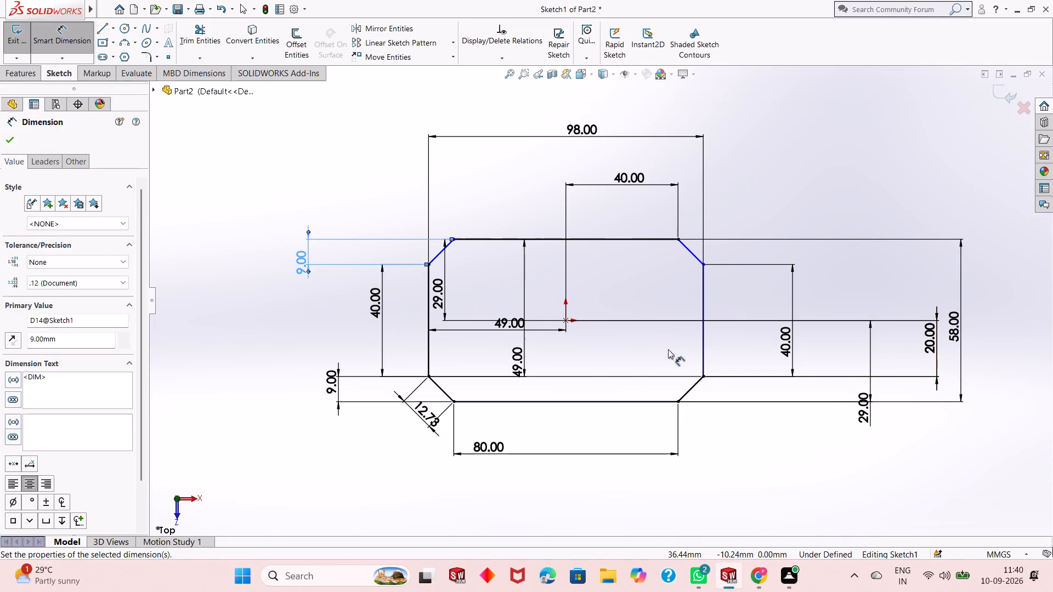
Dimension the lengths of the upper-right and upper-left chamfer lines, accepting the proposed values.
{"action": "left_click", "coordinate": [683, 244]}
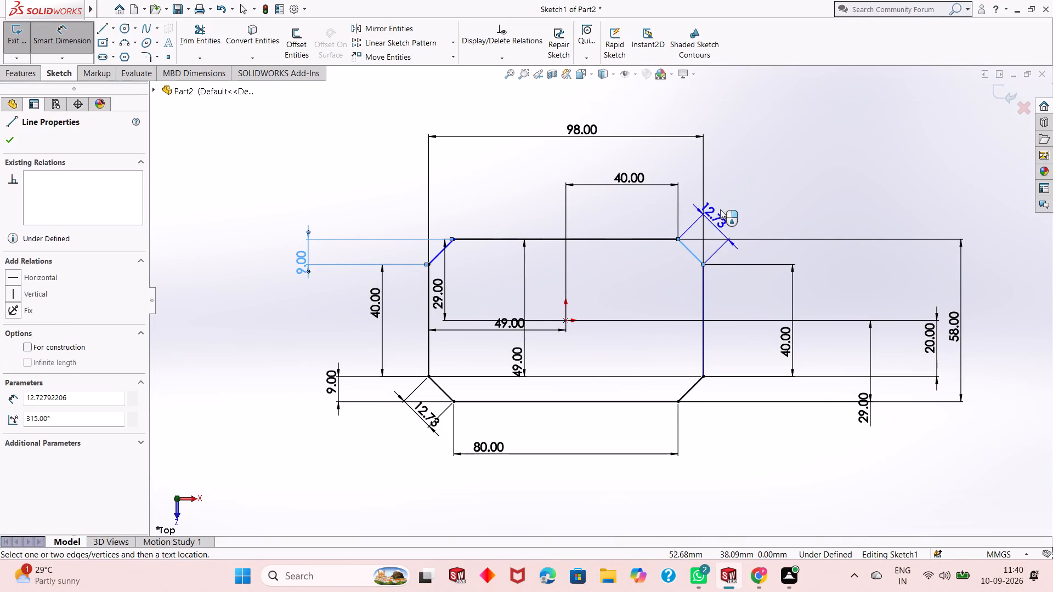
{"action": "left_click", "coordinate": [734, 194]}
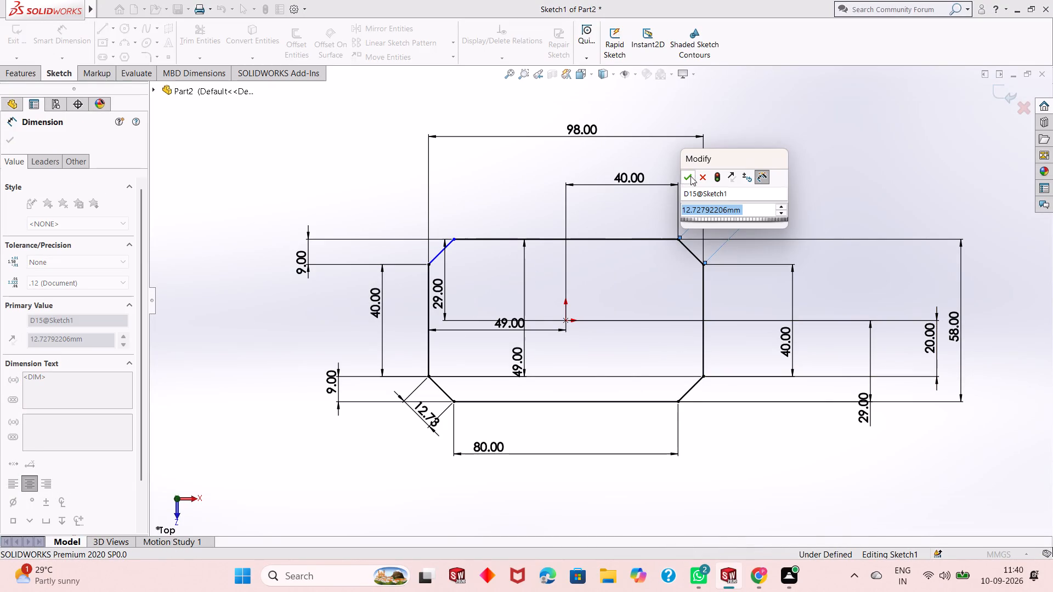
{"action": "left_click", "coordinate": [690, 176]}
{"action": "left_click", "coordinate": [450, 244]}
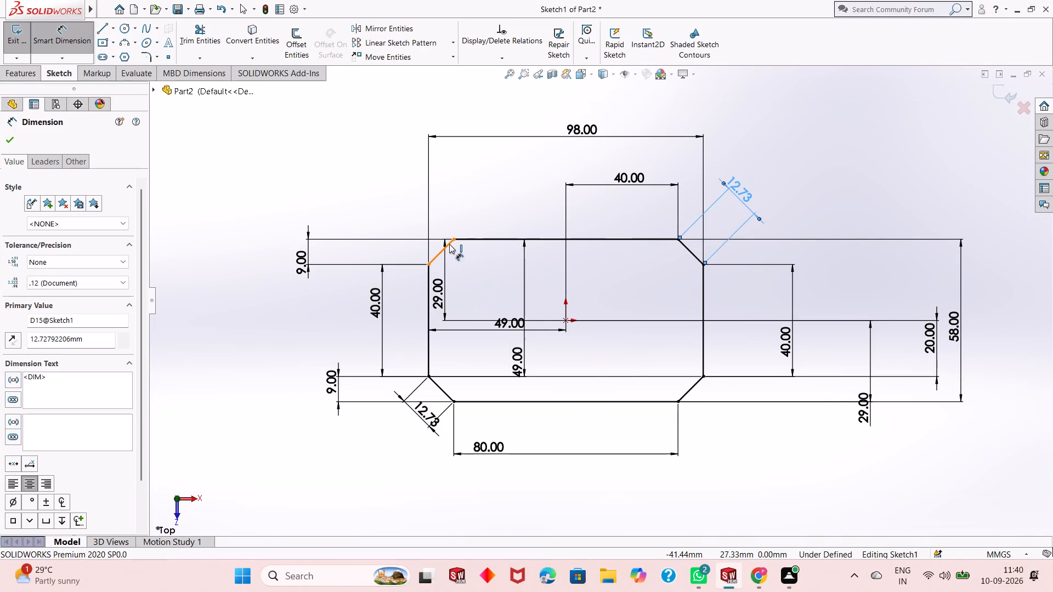
{"action": "left_click", "coordinate": [465, 265]}
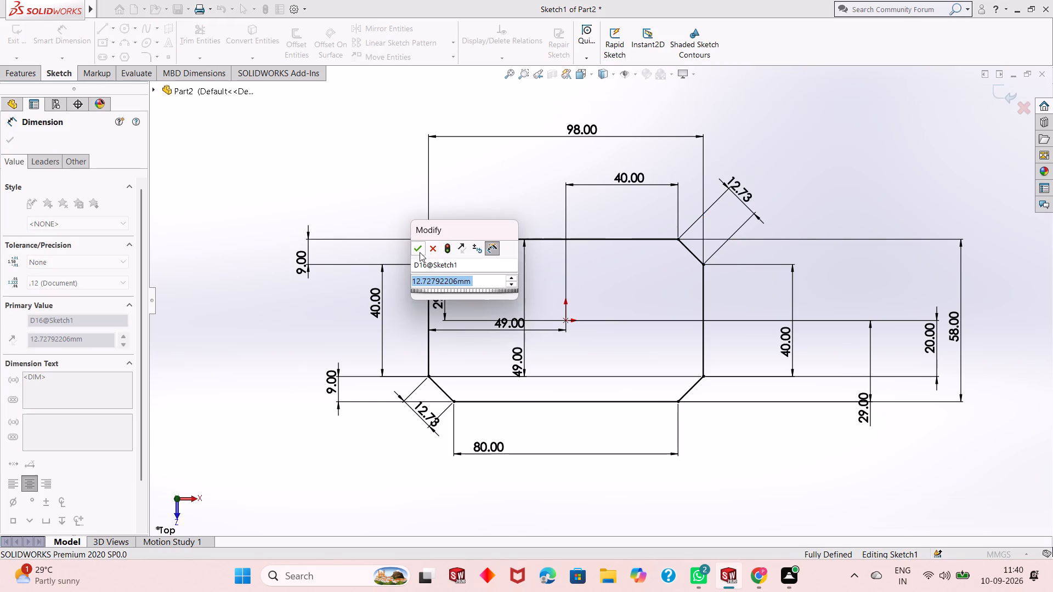
{"action": "left_click", "coordinate": [420, 252]}
{"action": "key", "text": "Escape"}
{"action": "key", "text": "Escape"}
{"action": "key", "text": "Escape"}
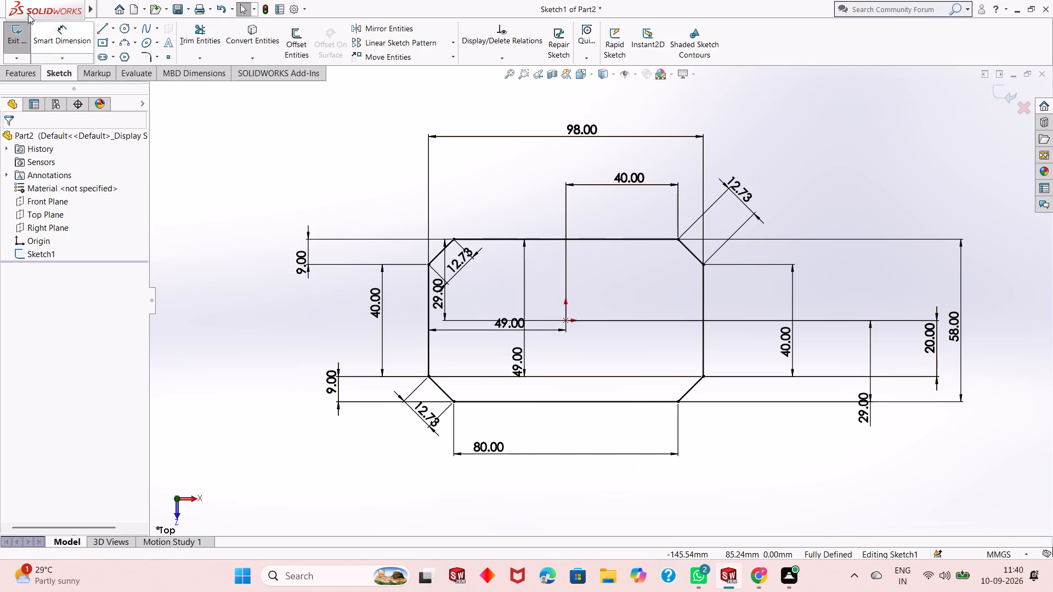
Extrude the chamfered profile as a blind boss 1 mm deep.
{"action": "left_click", "coordinate": [7, 72]}
{"action": "left_click", "coordinate": [16, 45]}
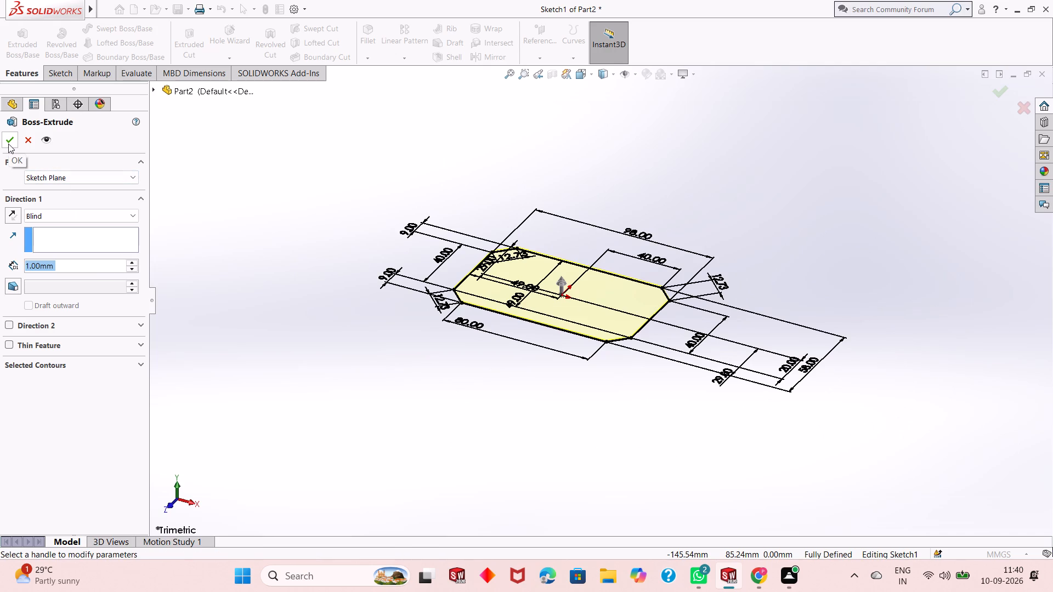
{"action": "left_click", "coordinate": [8, 144]}
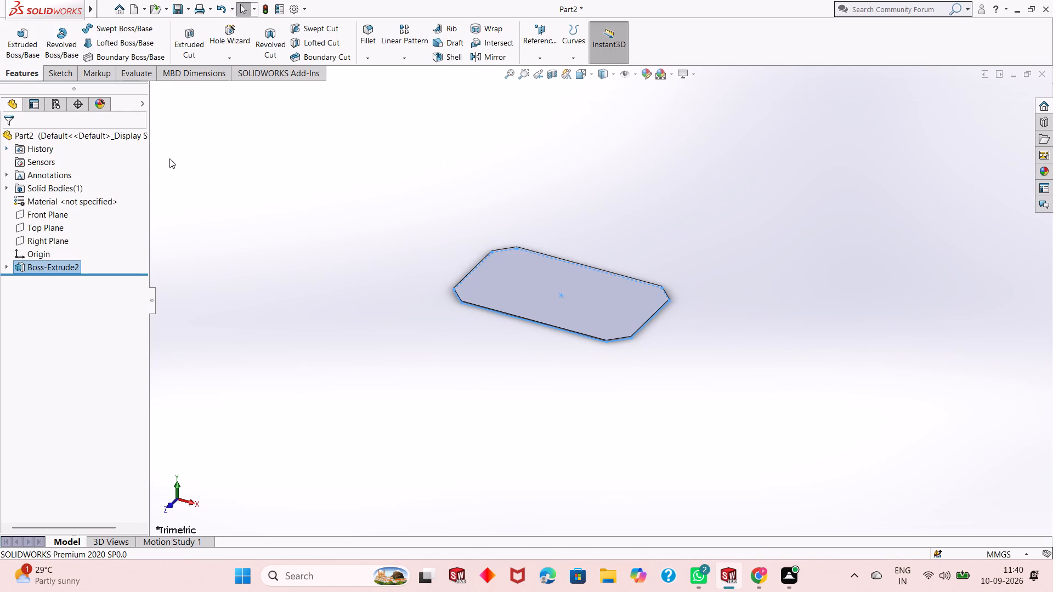
{"action": "key", "text": "Escape"}
{"action": "key", "text": "Escape"}
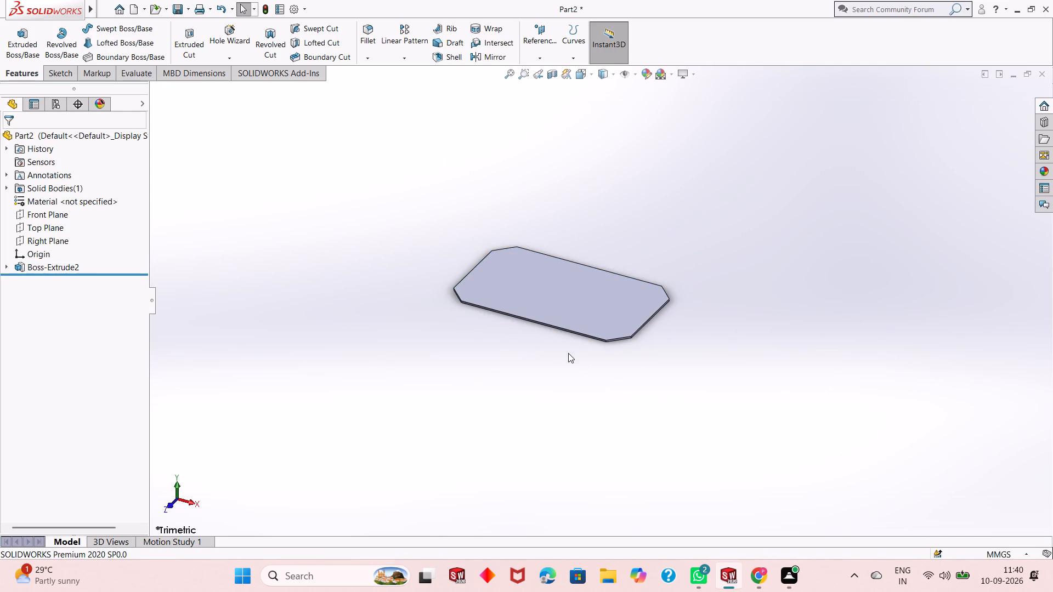
Start a new sketch on the plate's top face, viewed straight on.
{"action": "middle_click_drag", "start_coordinate": [563, 345], "coordinate": [586, 428]}
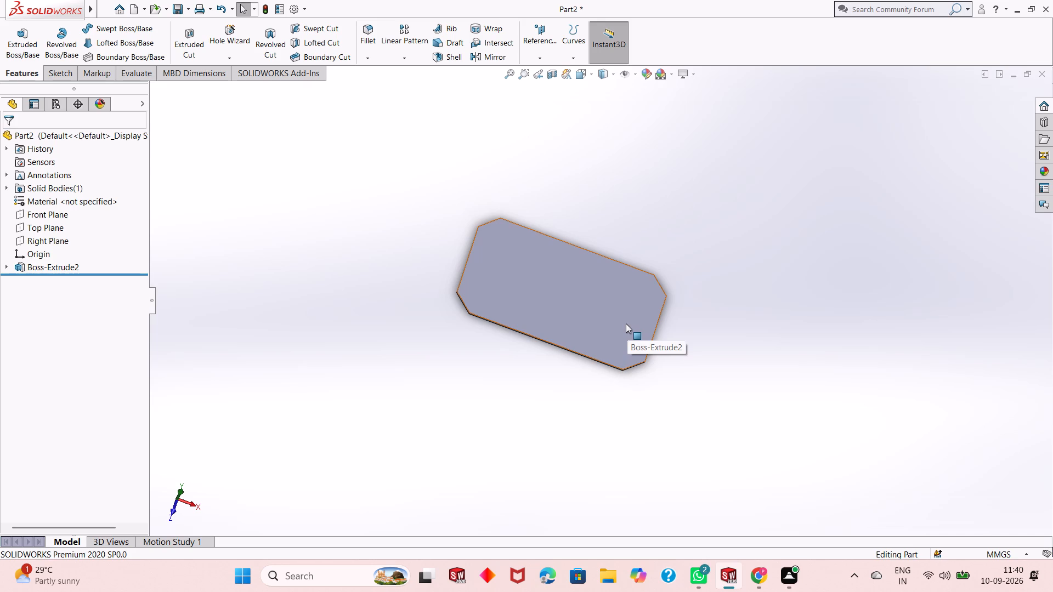
{"action": "left_click", "coordinate": [596, 330]}
{"action": "left_click", "coordinate": [649, 297]}
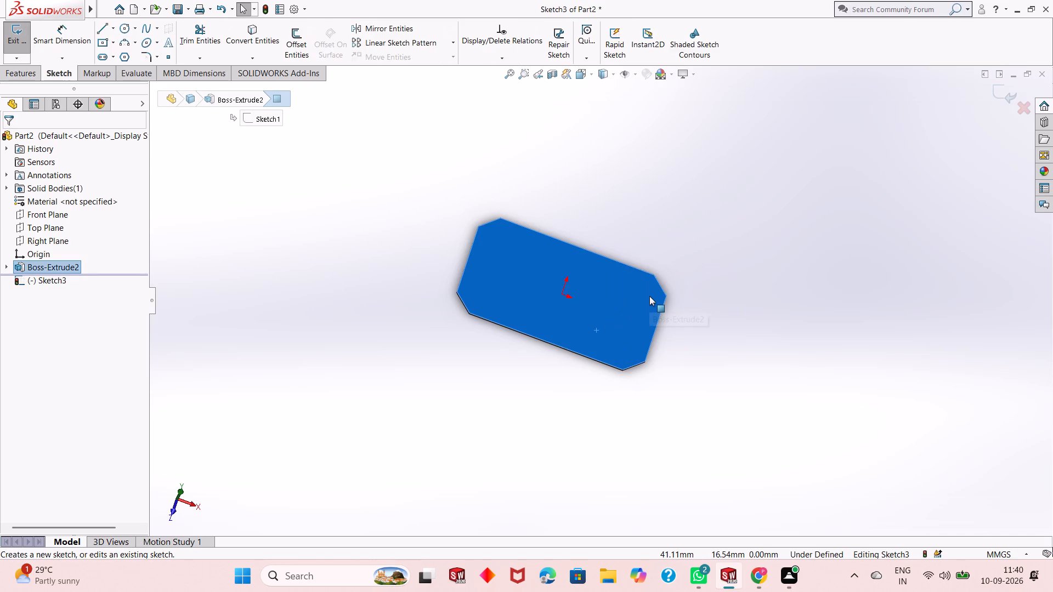
{"action": "key", "text": "ctrl+8"}
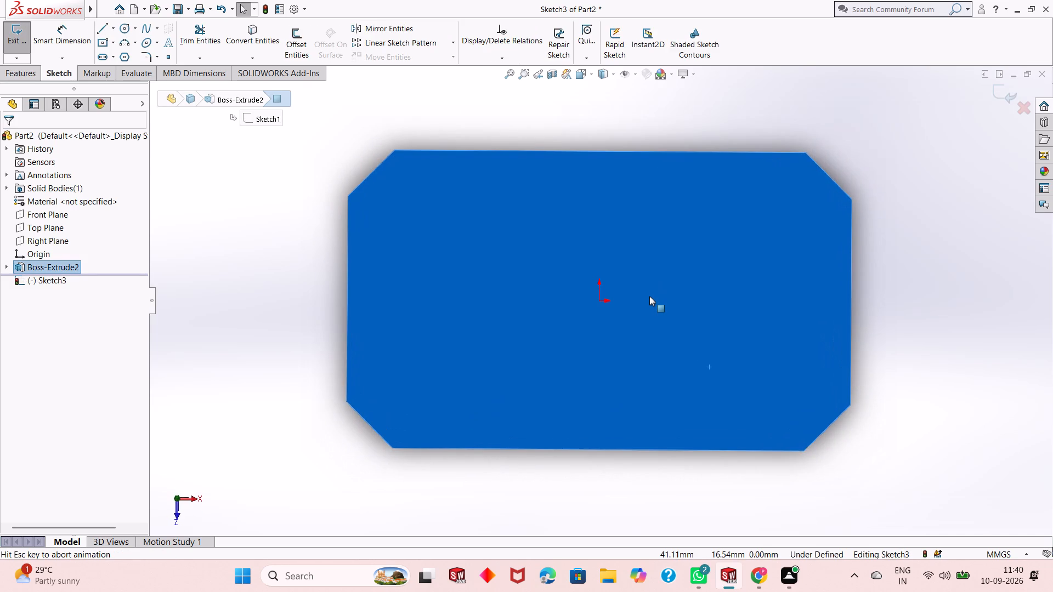
{"action": "key", "text": "Escape"}
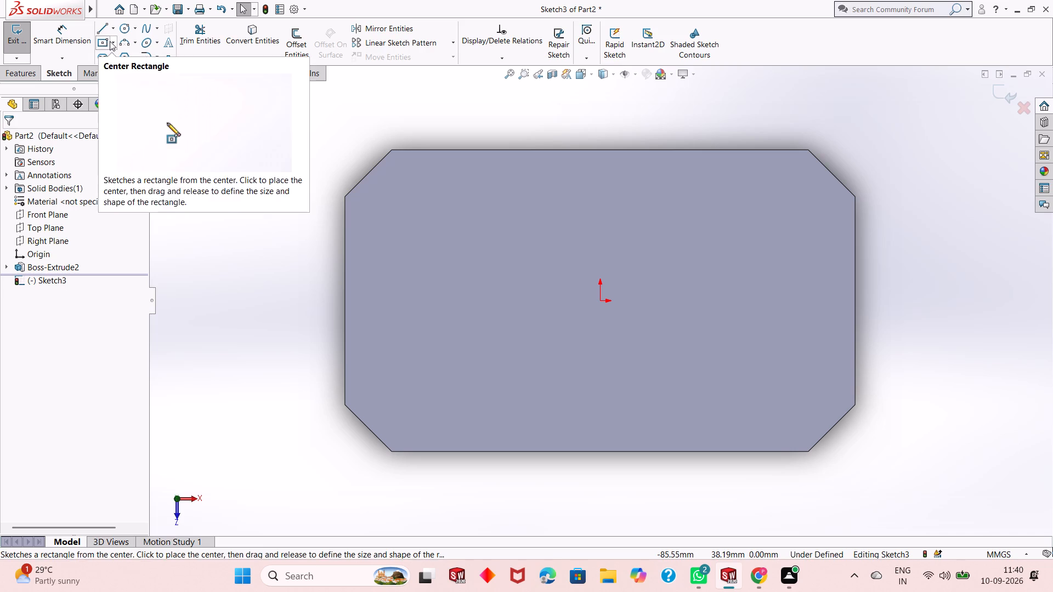
Sketch a center rectangle from the origin, about 106 by 66 mm, enclosing the plate's outline.
{"action": "left_click", "coordinate": [112, 41]}
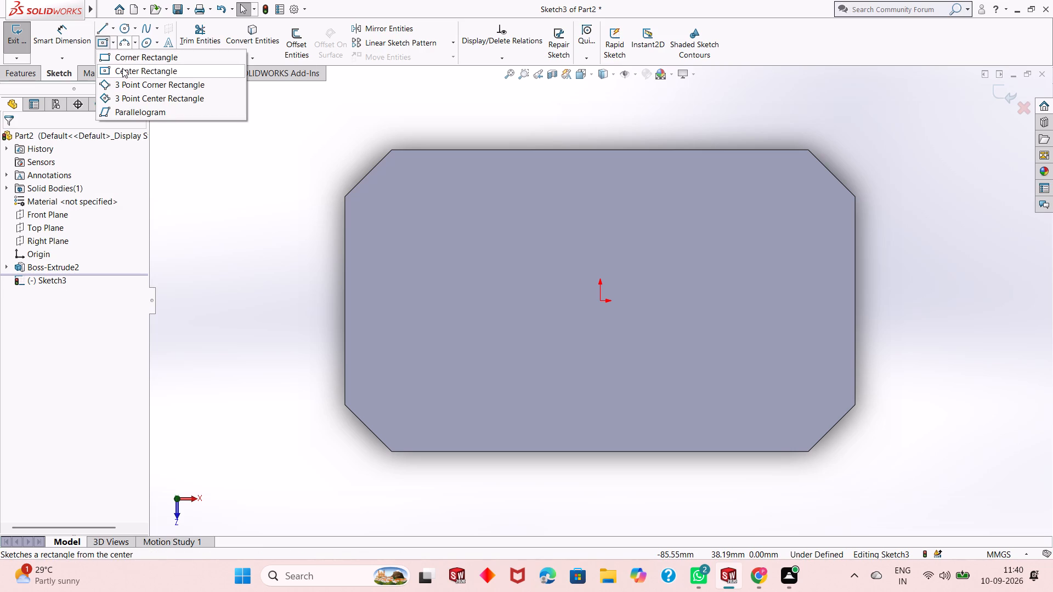
{"action": "left_click", "coordinate": [122, 68]}
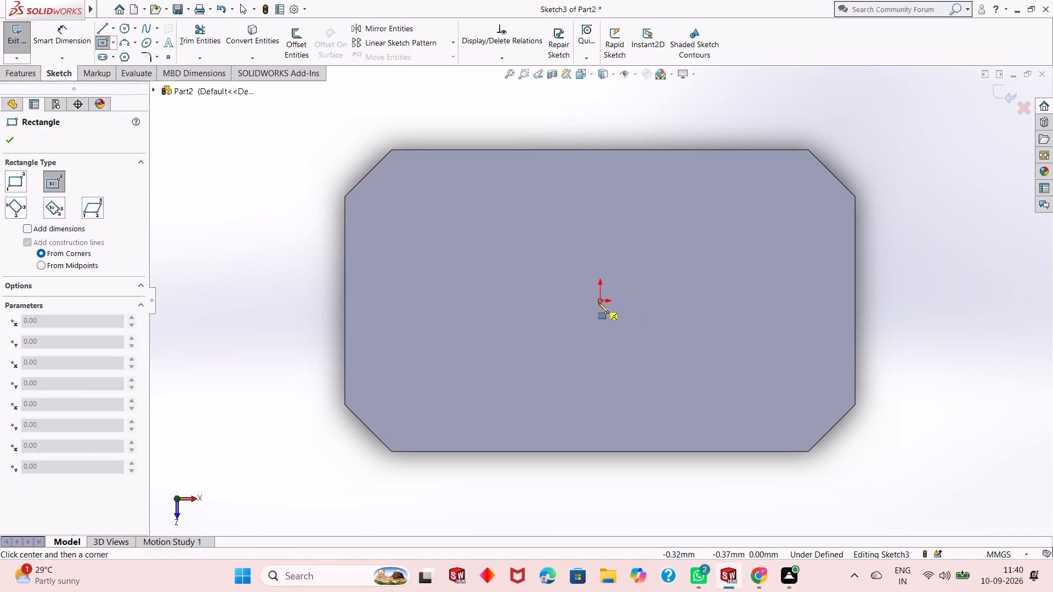
{"action": "left_click", "coordinate": [598, 303]}
{"action": "left_click", "coordinate": [876, 128]}
{"action": "right_click", "coordinate": [876, 128]}
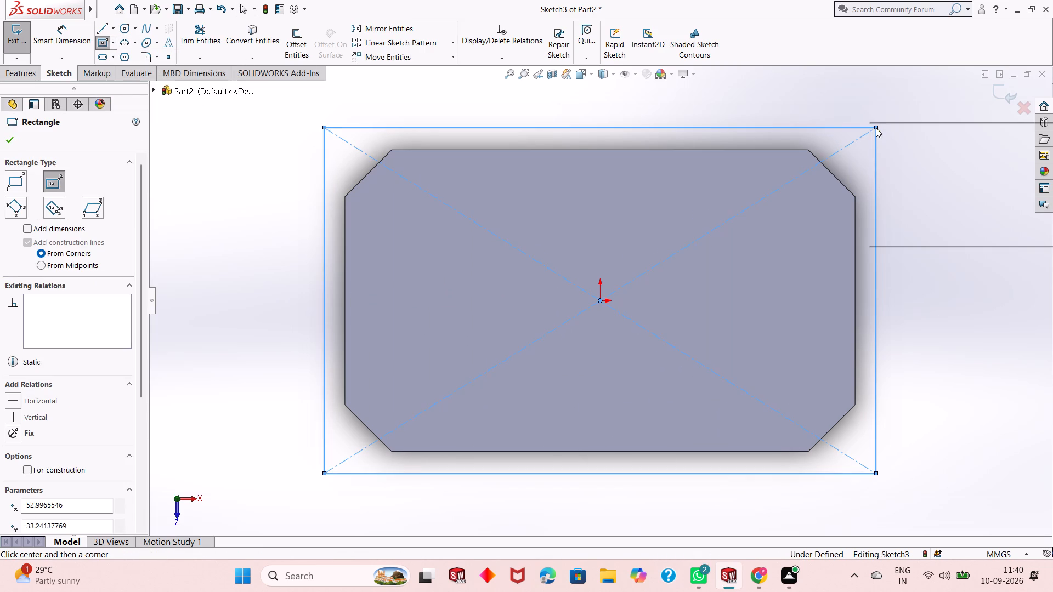
{"action": "left_click", "coordinate": [918, 137]}
{"action": "scroll", "coordinate": [697, 333], "scroll_direction": "up", "scroll_amount": 2}
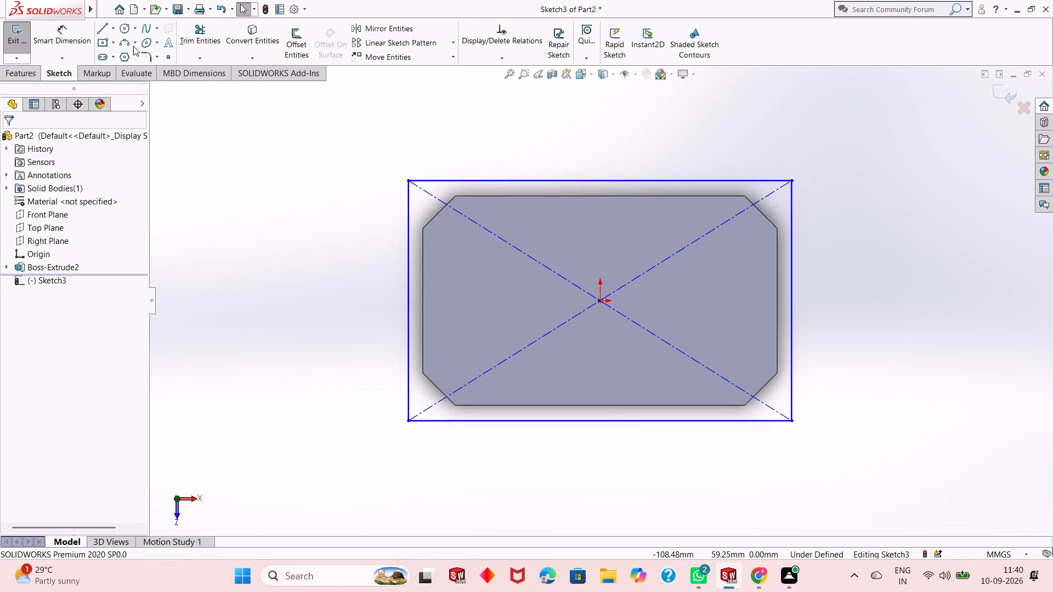
Dimension the rectangle to 100 mm wide and 60 mm high.
{"action": "left_click", "coordinate": [61, 36]}
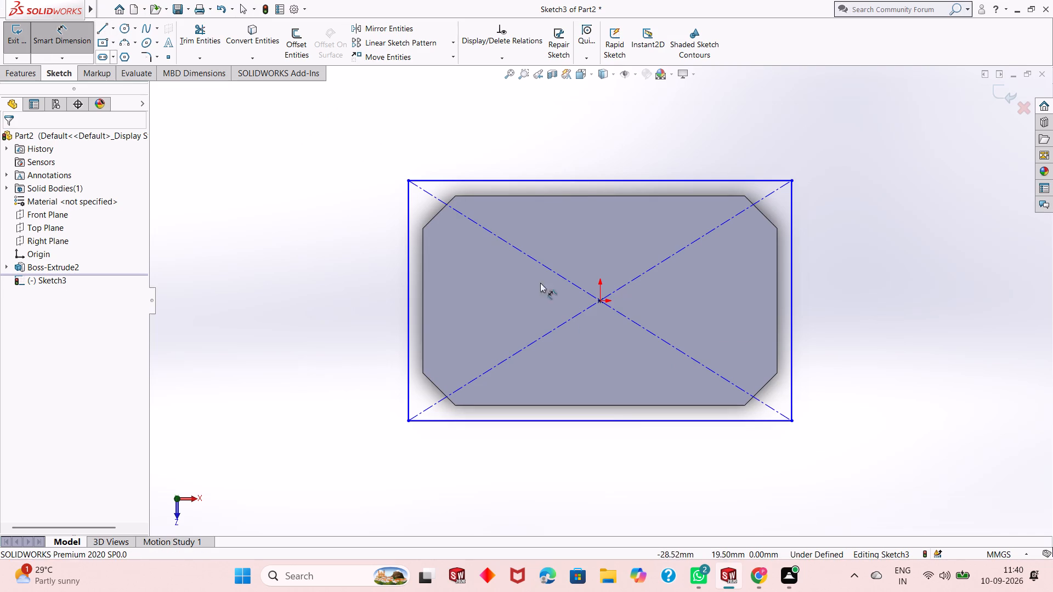
{"action": "left_click", "coordinate": [606, 421]}
{"action": "left_click", "coordinate": [604, 451]}
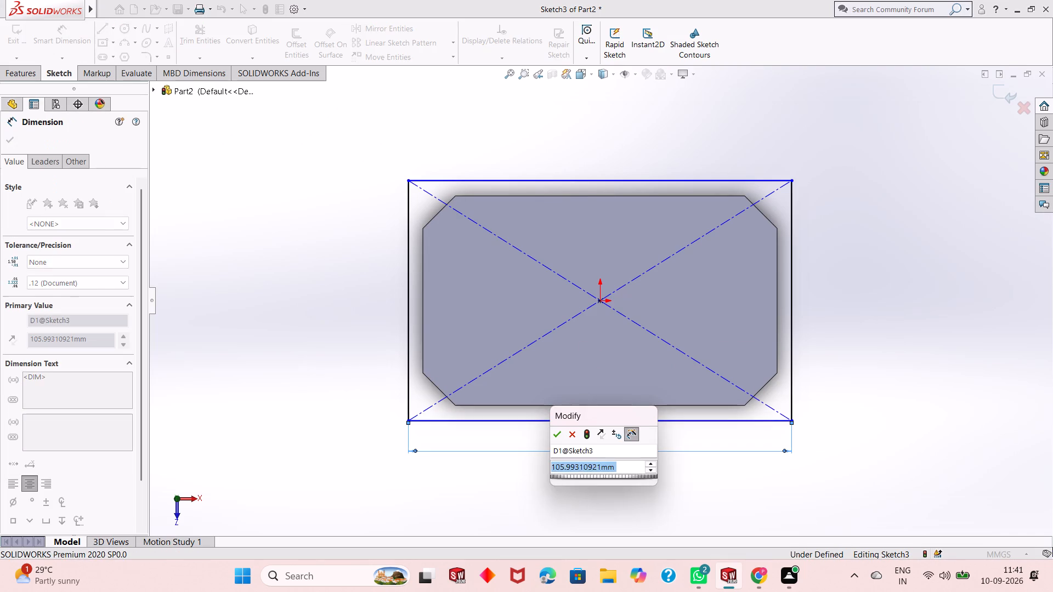
{"action": "type", "text": "100"}
{"action": "key", "text": "Return"}
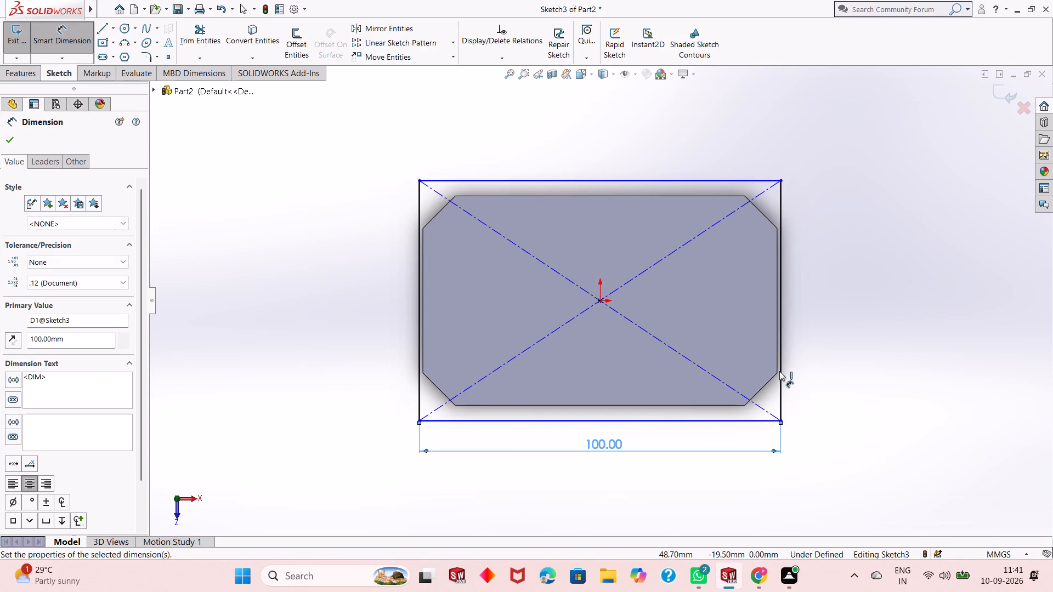
{"action": "left_click", "coordinate": [783, 368]}
{"action": "left_click", "coordinate": [836, 355]}
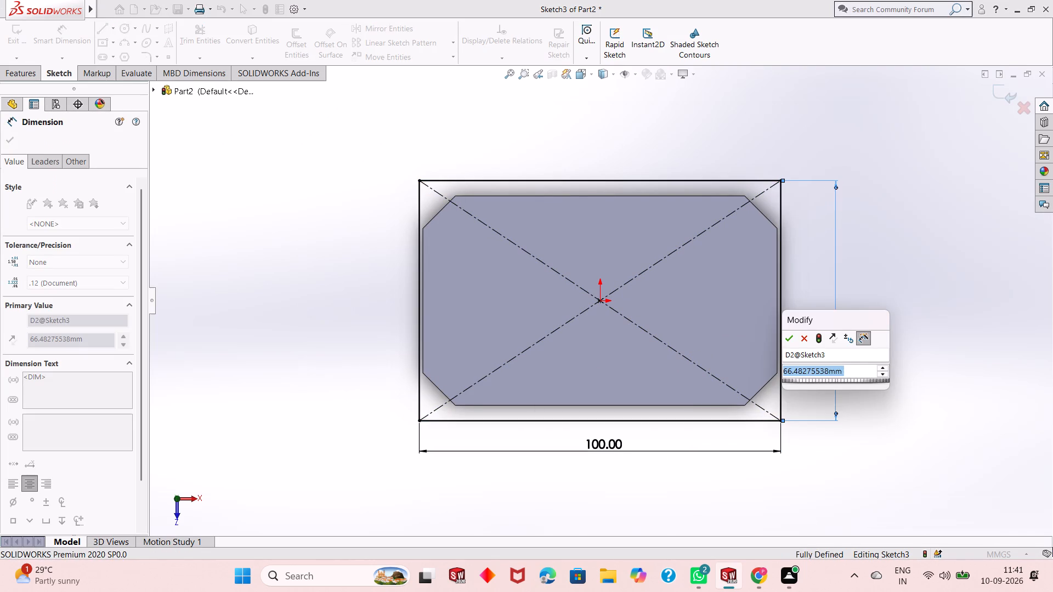
{"action": "key", "text": "5"}
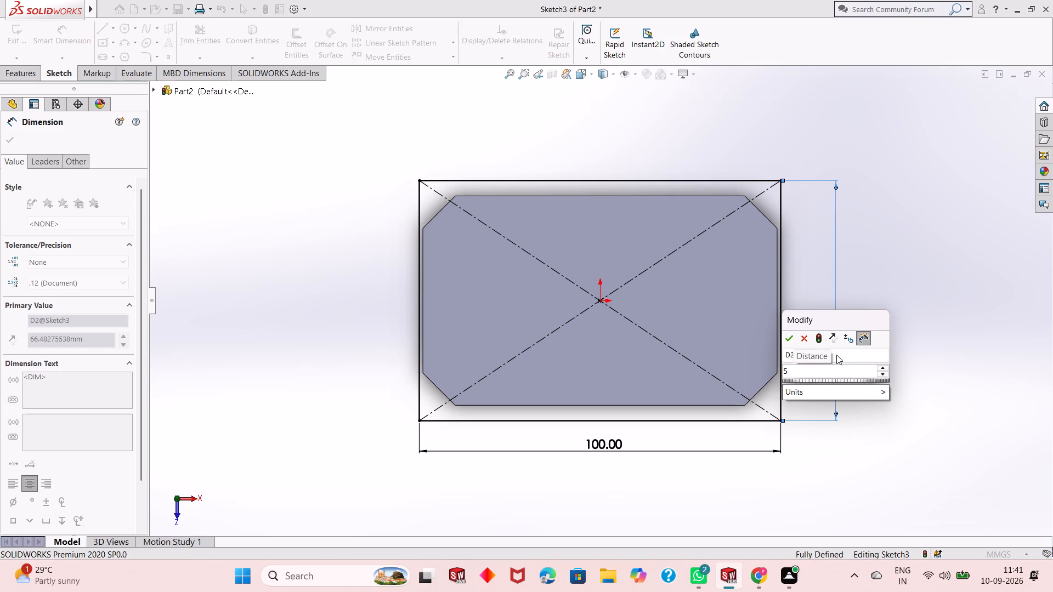
{"action": "key", "text": "BackSpace"}
{"action": "type", "text": "60"}
{"action": "key", "text": "Return"}
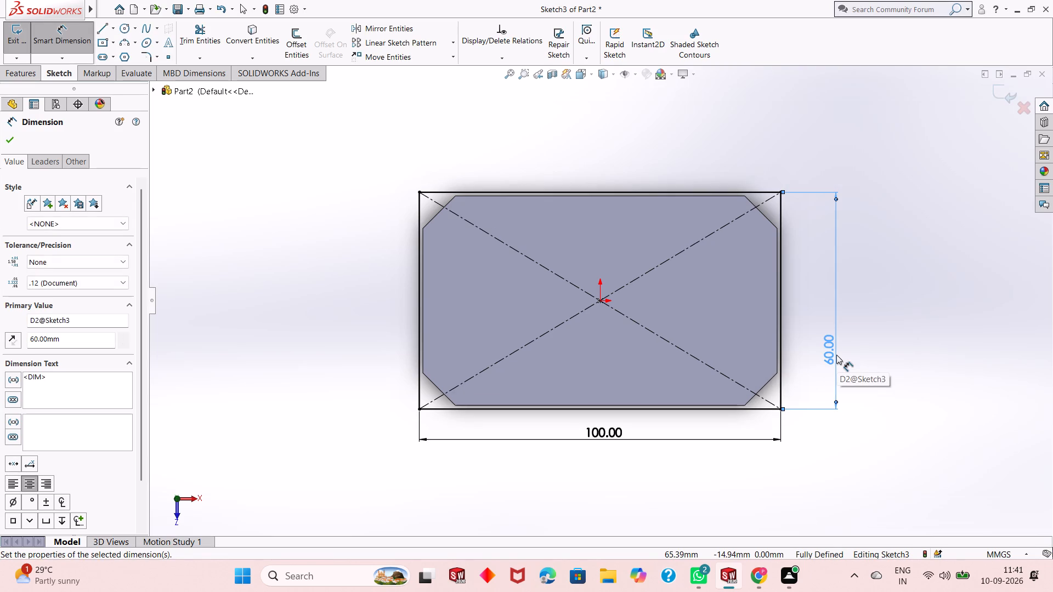
{"action": "right_click", "coordinate": [615, 473]}
{"action": "left_click", "coordinate": [635, 507]}
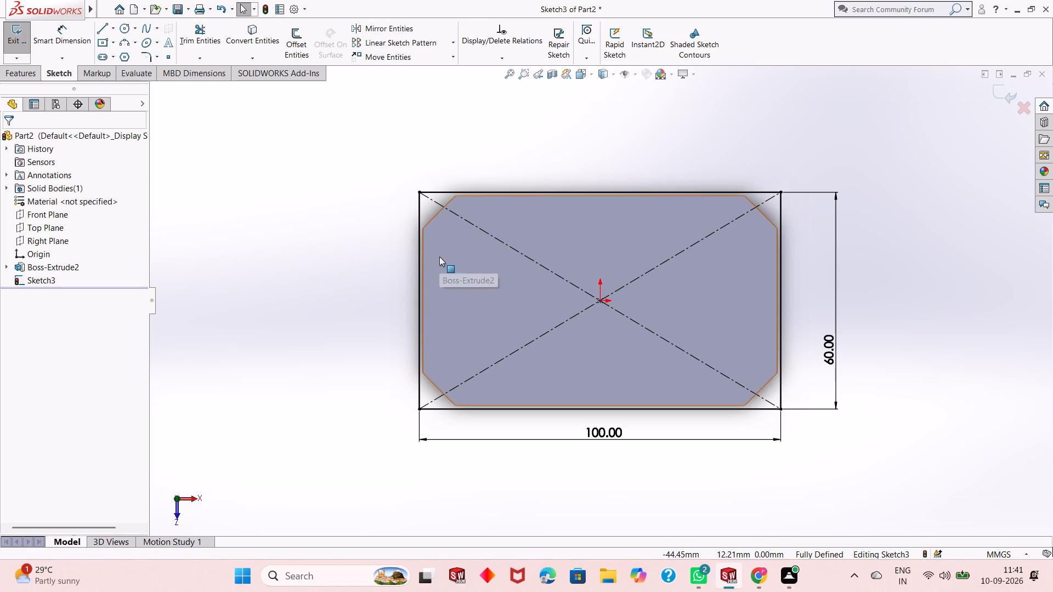
Sketch a diagonal line about 15 mm long across the rectangle's lower-left corner, between its left and bottom edges.
{"action": "left_click", "coordinate": [102, 24]}
{"action": "scroll", "coordinate": [437, 348], "scroll_direction": "down", "scroll_amount": 4}
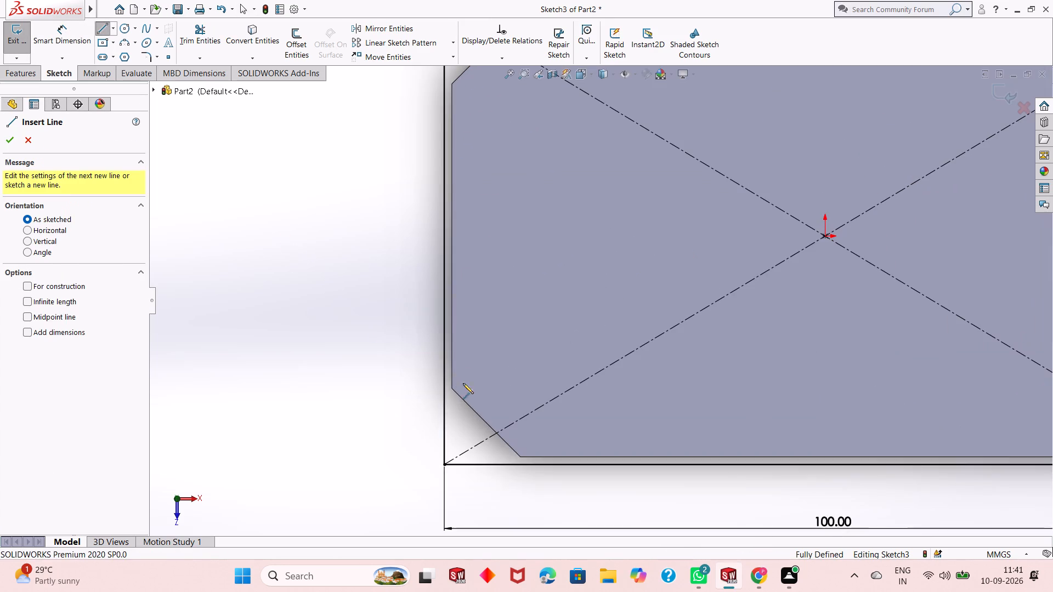
{"action": "scroll", "coordinate": [445, 372], "scroll_direction": "up", "scroll_amount": 4}
{"action": "scroll", "coordinate": [593, 370], "scroll_direction": "down", "scroll_amount": 4}
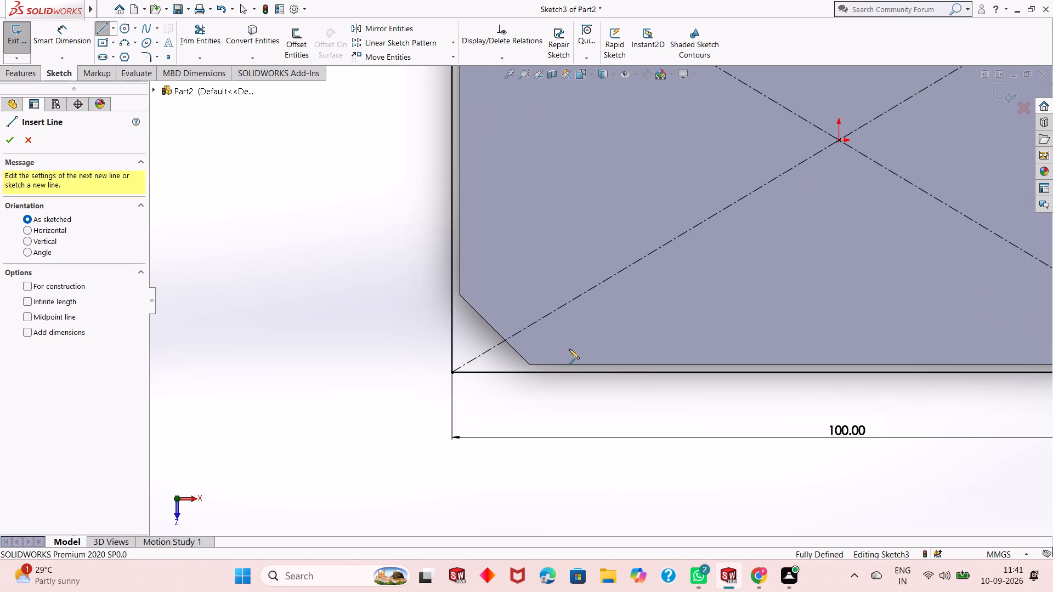
{"action": "left_click", "coordinate": [451, 285]}
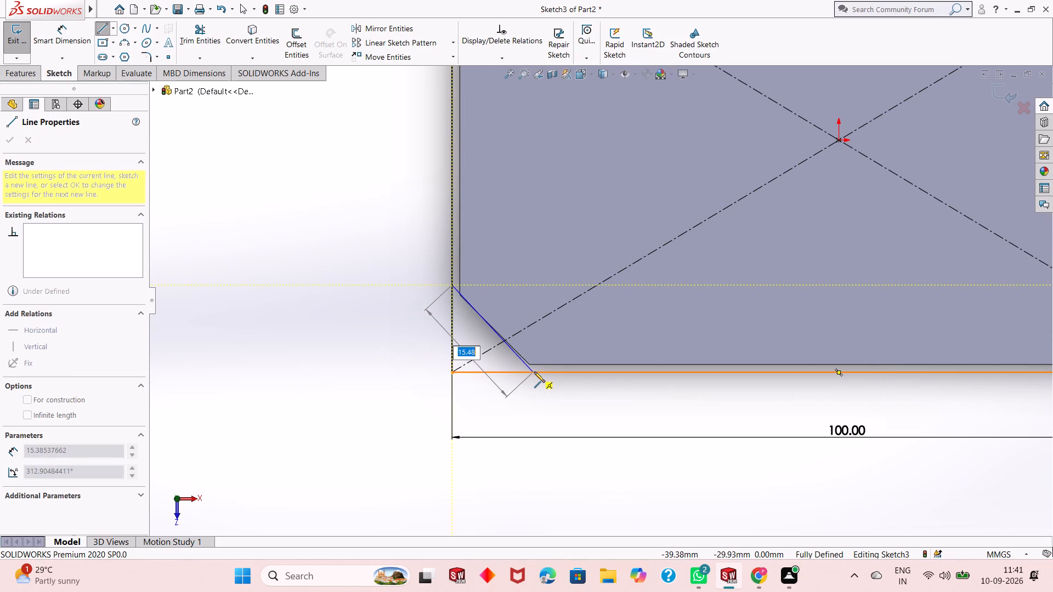
{"action": "left_click", "coordinate": [534, 372]}
{"action": "key", "text": "Escape"}
Sketch a 45° line about 15 mm long across the rectangle's upper-left corner, between its left and top edges.
{"action": "scroll", "coordinate": [491, 358], "scroll_direction": "up", "scroll_amount": 2}
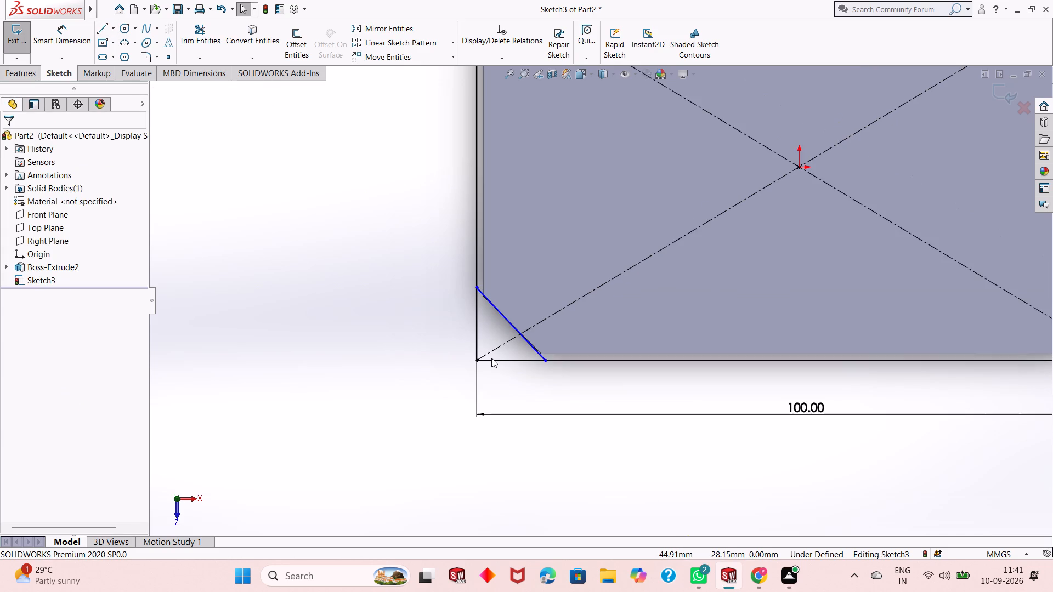
{"action": "scroll", "coordinate": [491, 358], "scroll_direction": "up", "scroll_amount": 3}
{"action": "scroll", "coordinate": [562, 141], "scroll_direction": "down", "scroll_amount": 4}
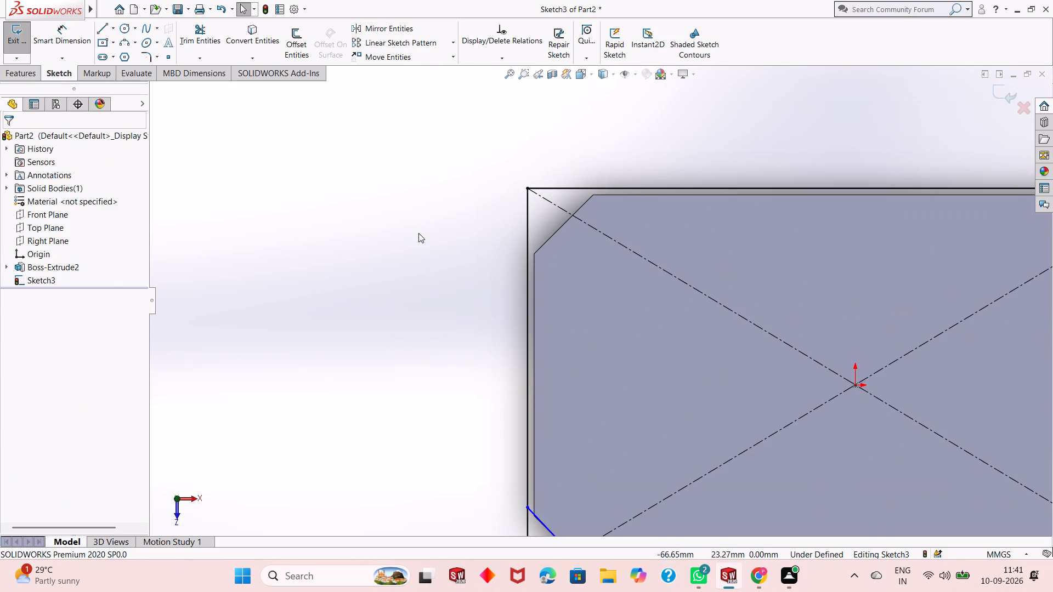
{"action": "key", "text": "l"}
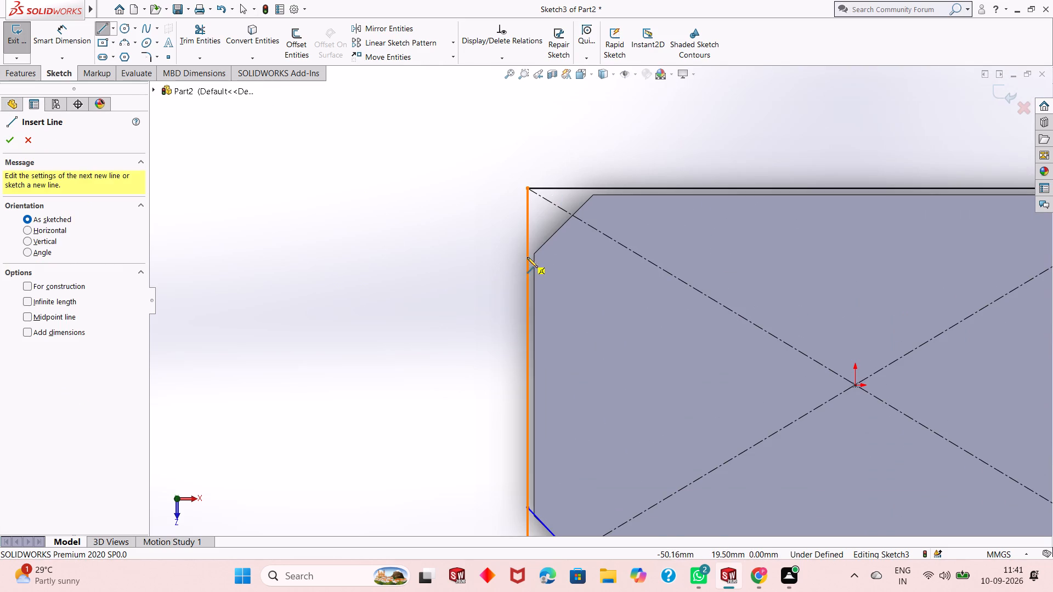
{"action": "left_click", "coordinate": [528, 257]}
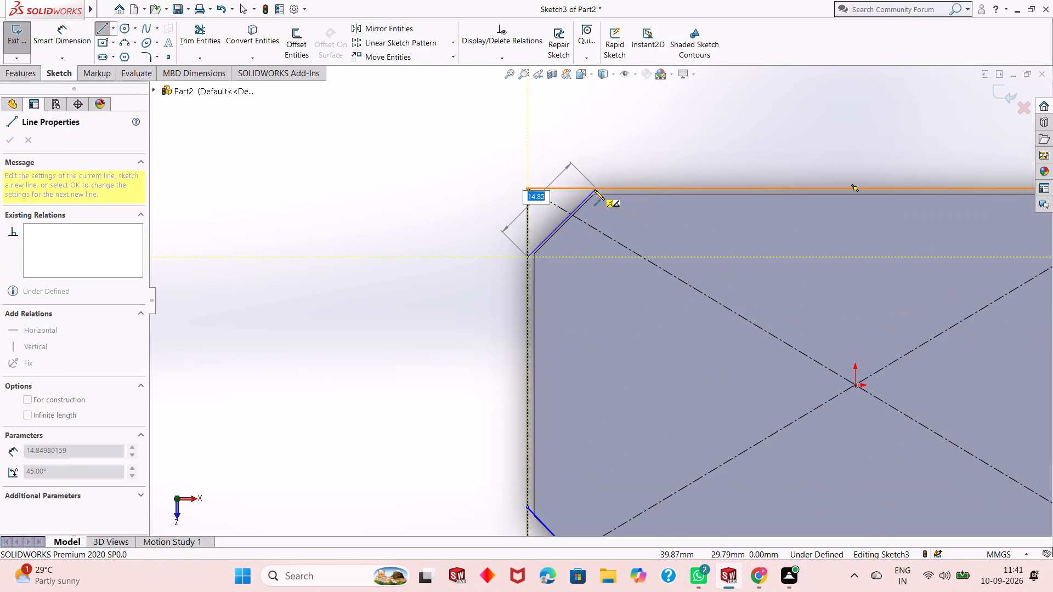
{"action": "left_click", "coordinate": [594, 190]}
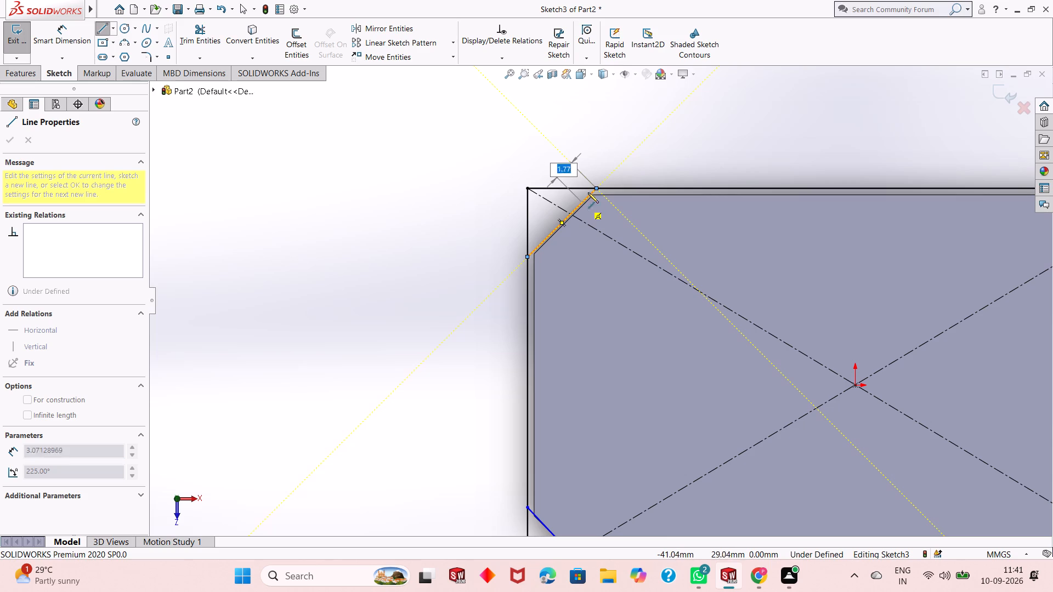
{"action": "right_click", "coordinate": [603, 162]}
{"action": "left_click", "coordinate": [618, 174]}
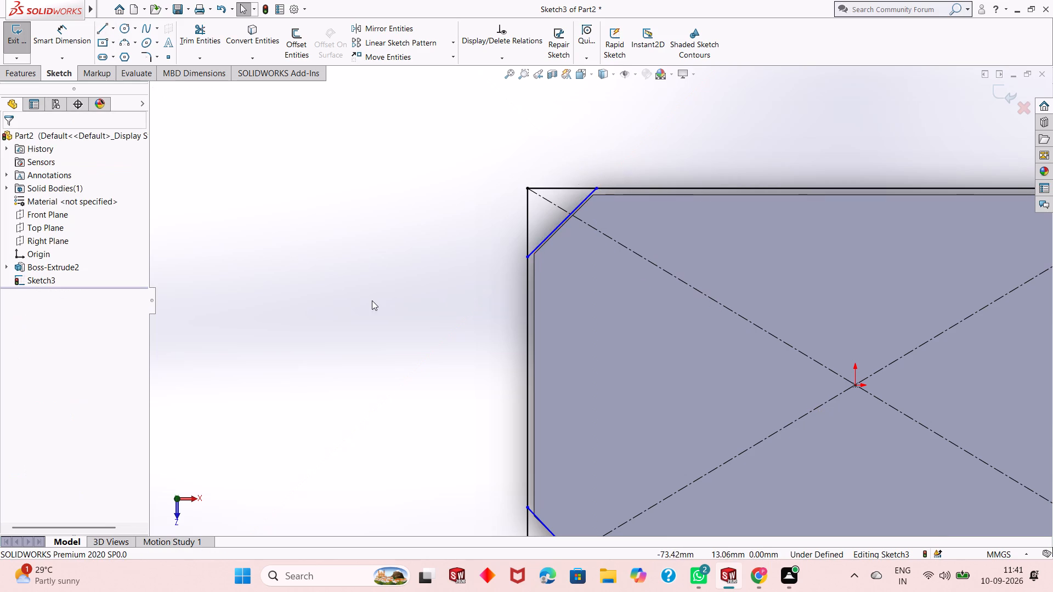
Sketch a 45° line about 14 mm long across the rectangle's upper-right corner, between its top and right edges.
{"action": "scroll", "coordinate": [371, 301], "scroll_direction": "up", "scroll_amount": 4}
{"action": "scroll", "coordinate": [992, 275], "scroll_direction": "down", "scroll_amount": 2}
{"action": "scroll", "coordinate": [806, 276], "scroll_direction": "down", "scroll_amount": 1}
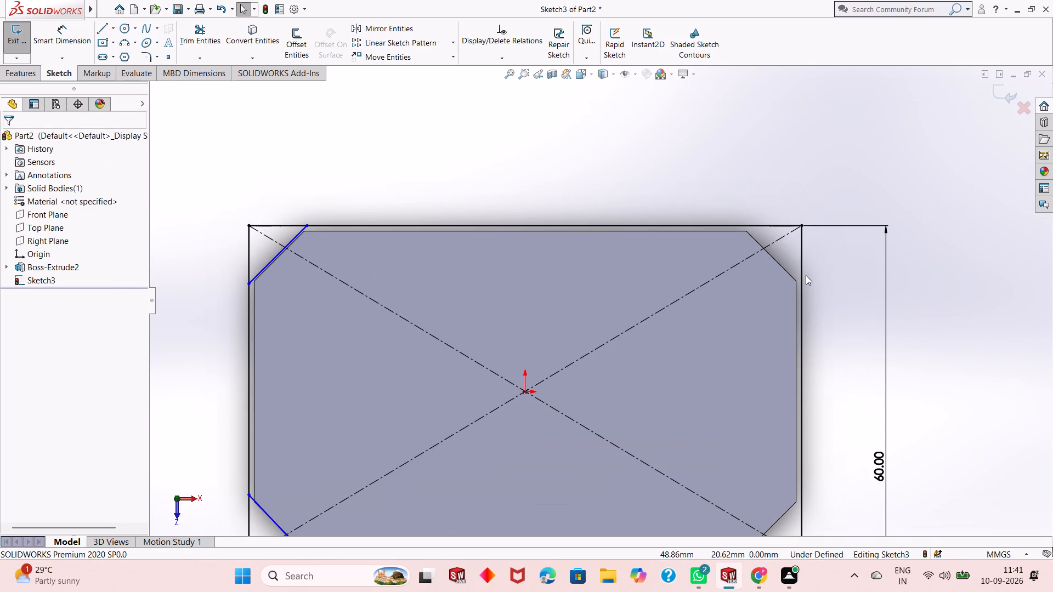
{"action": "key", "text": "l"}
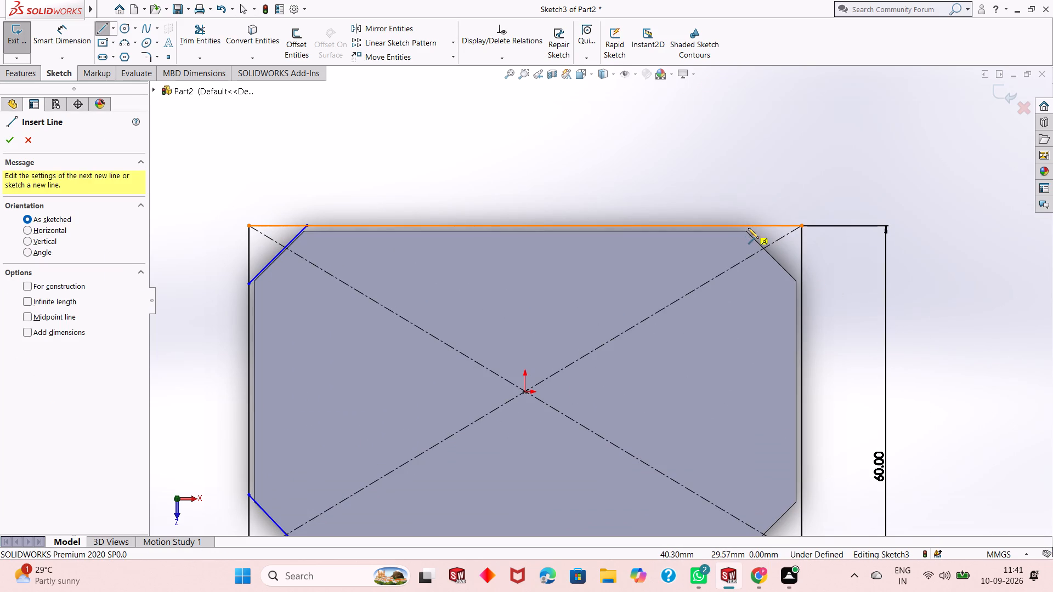
{"action": "left_click", "coordinate": [748, 228]}
{"action": "left_click", "coordinate": [800, 282]}
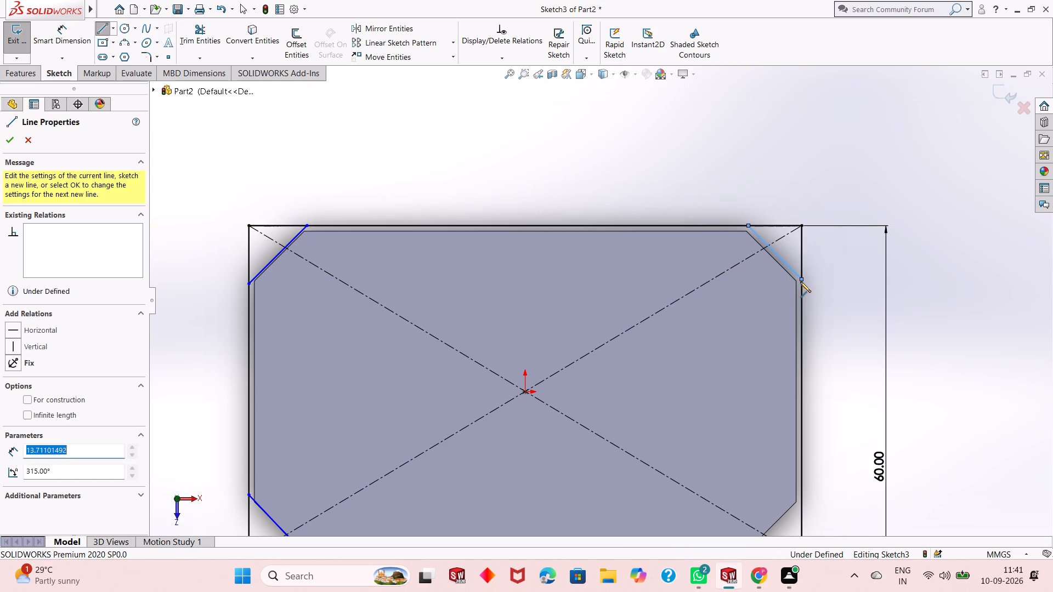
{"action": "right_click", "coordinate": [800, 282]}
{"action": "left_click", "coordinate": [812, 288]}
Sketch a 45° line about 16 mm long across the rectangle's lower-right corner, between its right and bottom edges.
{"action": "scroll", "coordinate": [710, 256], "scroll_direction": "up", "scroll_amount": 3}
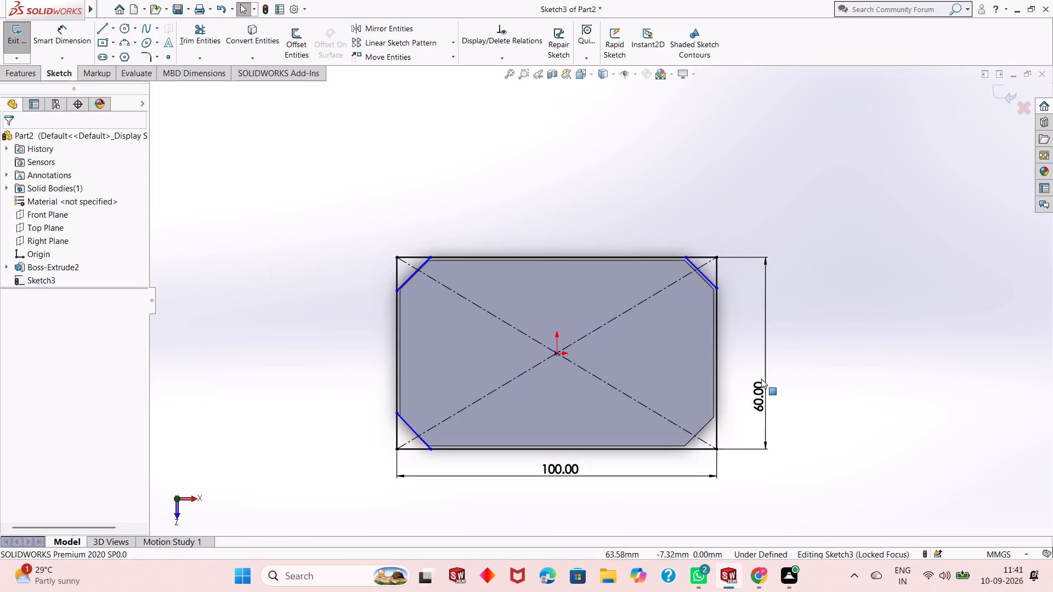
{"action": "scroll", "coordinate": [705, 457], "scroll_direction": "down", "scroll_amount": 3}
{"action": "key", "text": "l"}
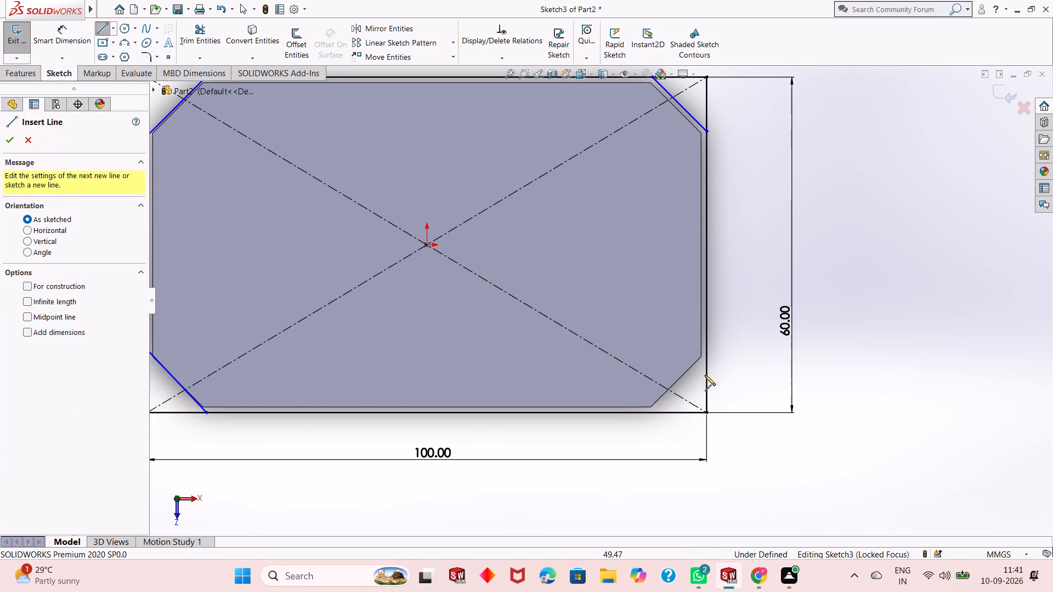
{"action": "left_click", "coordinate": [706, 352]}
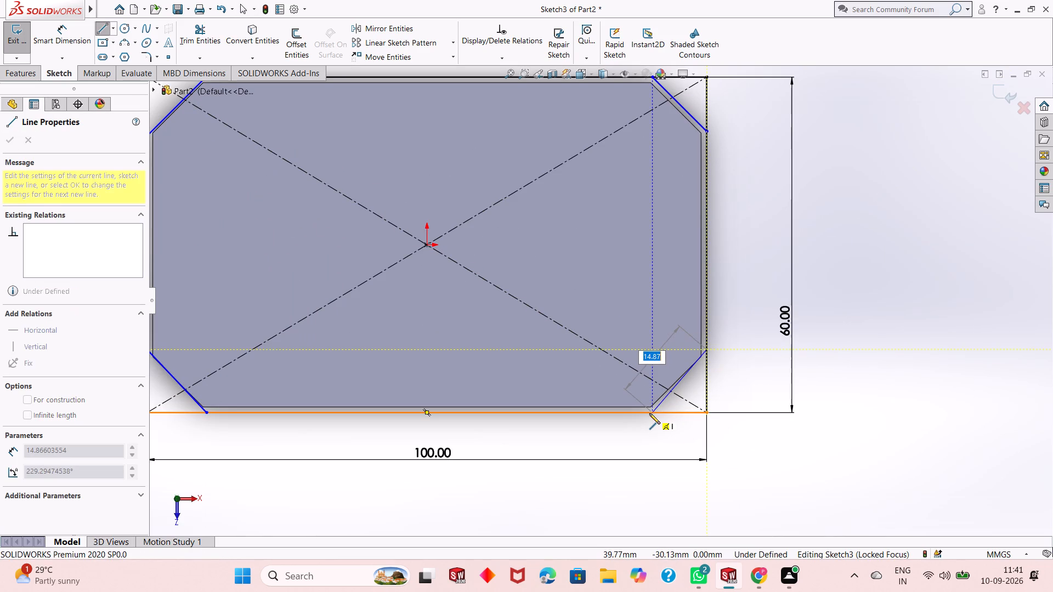
{"action": "left_click", "coordinate": [644, 412]}
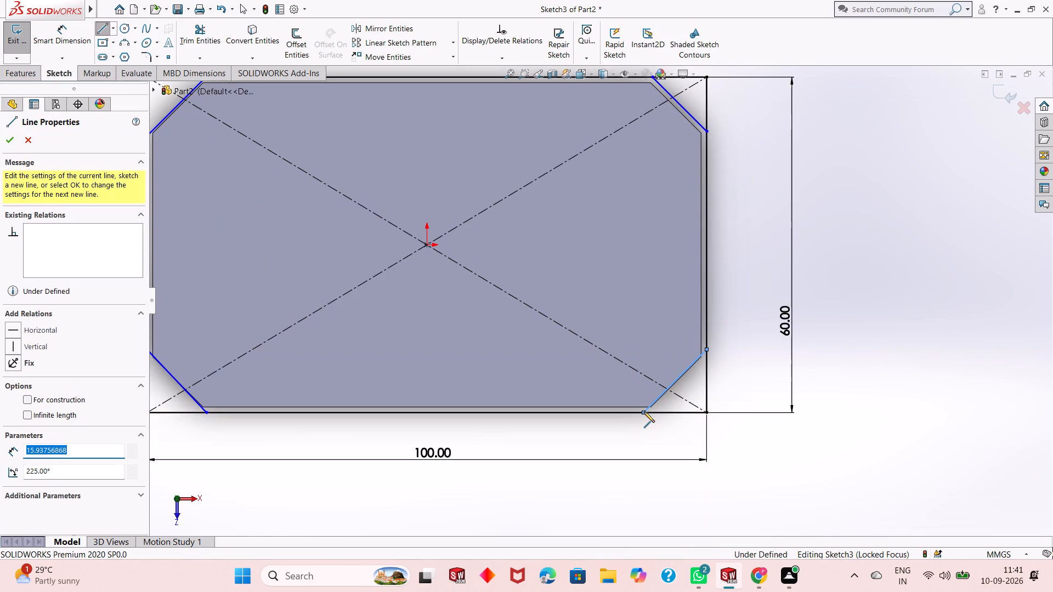
{"action": "right_click", "coordinate": [644, 412]}
{"action": "left_click", "coordinate": [671, 419]}
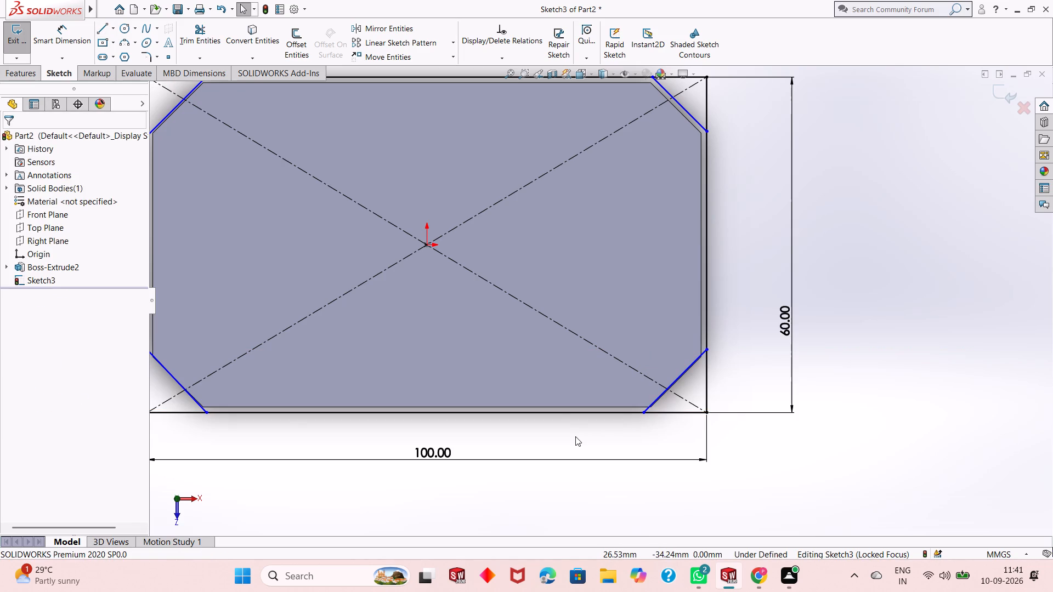
{"action": "key", "text": "Escape"}
Dimension the lower-left corner line's endpoints 11 mm from the rectangle's corner, both vertically and horizontally.
{"action": "scroll", "coordinate": [530, 412], "scroll_direction": "up", "scroll_amount": 2}
{"action": "scroll", "coordinate": [433, 230], "scroll_direction": "down", "scroll_amount": 2}
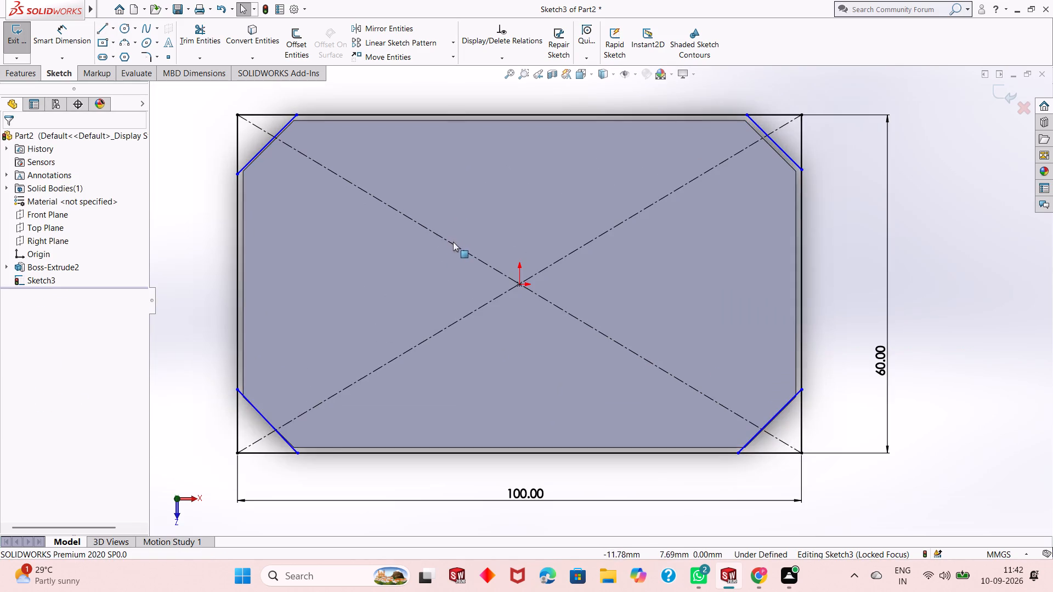
{"action": "scroll", "coordinate": [448, 243], "scroll_direction": "up", "scroll_amount": 4}
{"action": "scroll", "coordinate": [468, 212], "scroll_direction": "down", "scroll_amount": 2}
{"action": "scroll", "coordinate": [447, 264], "scroll_direction": "down", "scroll_amount": 3}
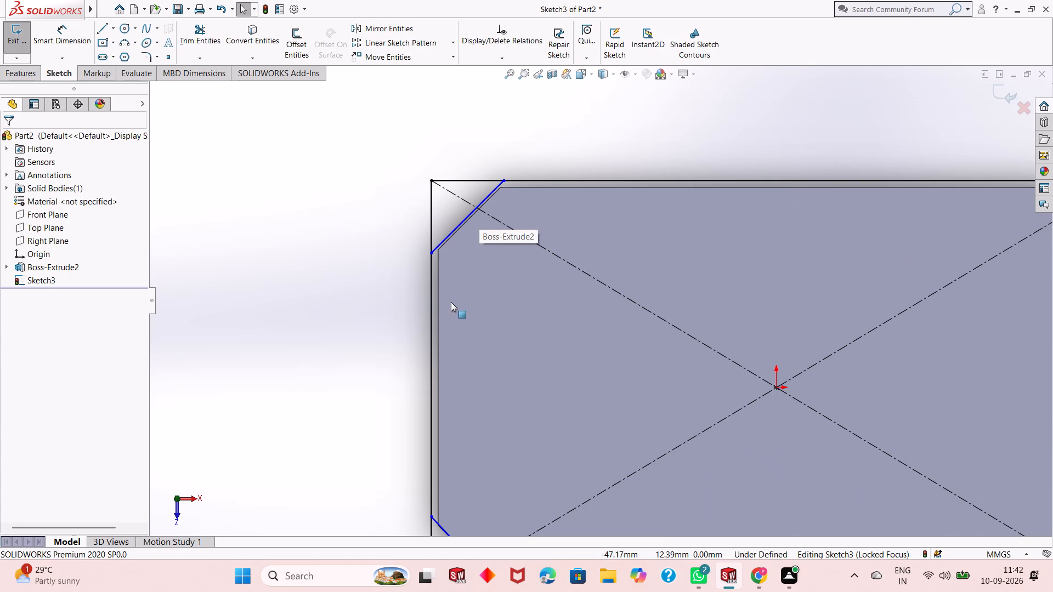
{"action": "left_click", "coordinate": [60, 49]}
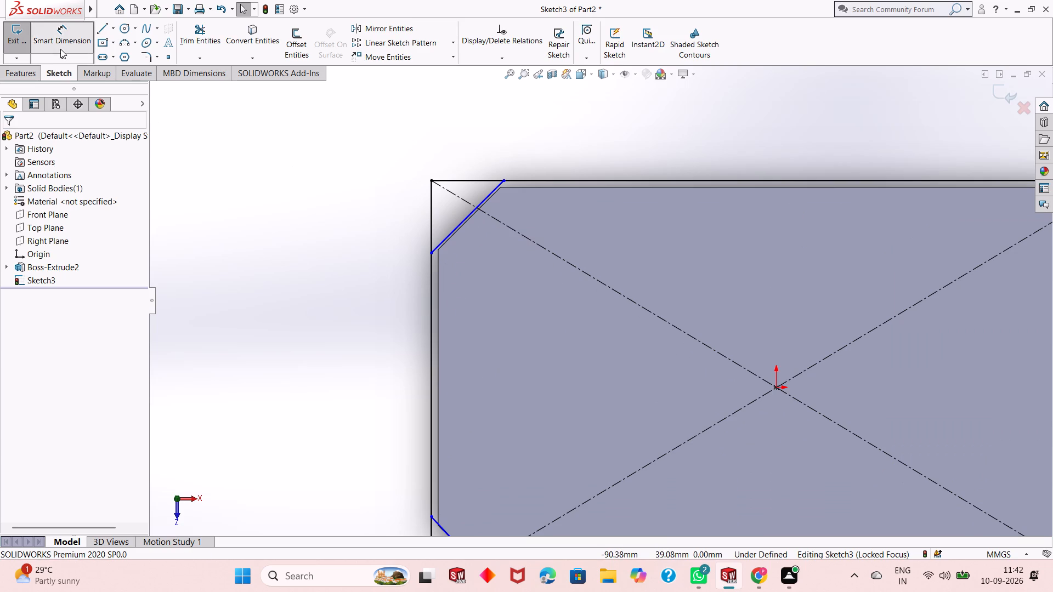
{"action": "scroll", "coordinate": [457, 330], "scroll_direction": "up", "scroll_amount": 3}
{"action": "scroll", "coordinate": [583, 495], "scroll_direction": "down", "scroll_amount": 3}
{"action": "scroll", "coordinate": [448, 328], "scroll_direction": "down", "scroll_amount": 3}
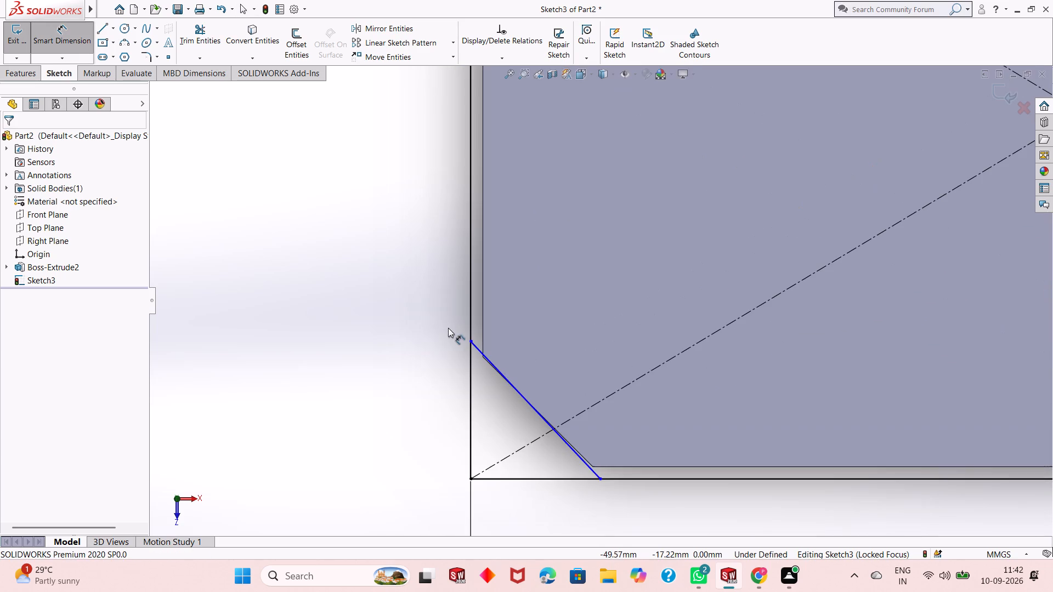
{"action": "scroll", "coordinate": [470, 406], "scroll_direction": "up", "scroll_amount": 2}
{"action": "scroll", "coordinate": [696, 407], "scroll_direction": "down", "scroll_amount": 2}
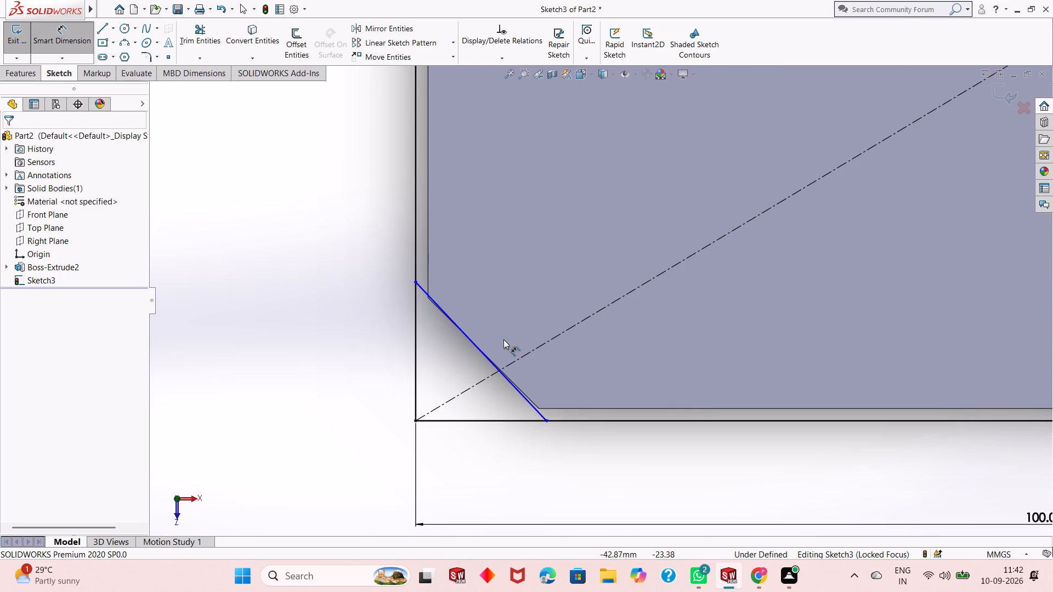
{"action": "left_click", "coordinate": [415, 281]}
{"action": "left_click", "coordinate": [417, 424]}
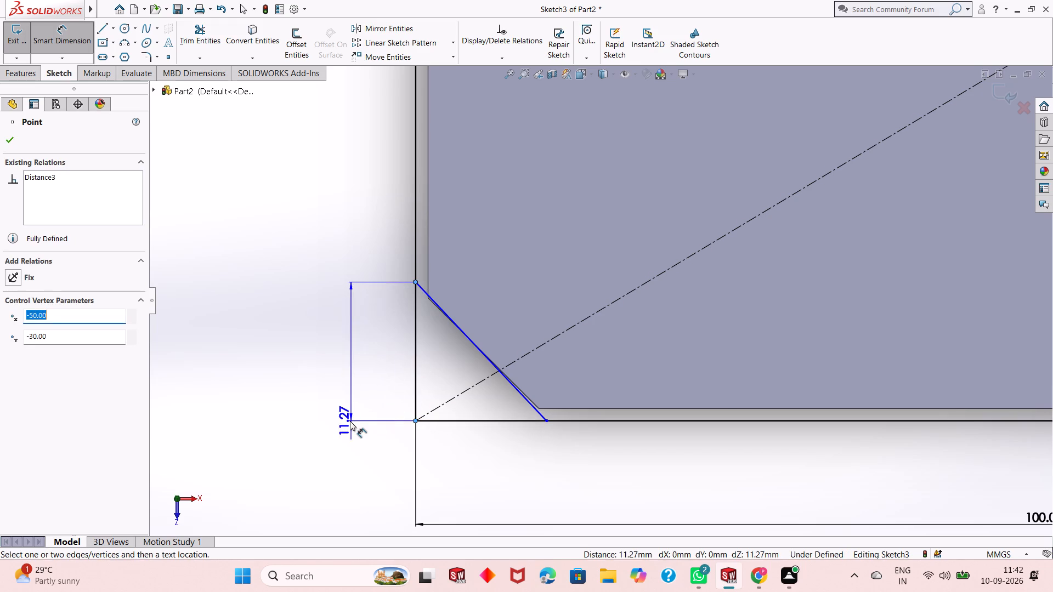
{"action": "left_click", "coordinate": [350, 421]}
{"action": "type", "text": "11"}
{"action": "key", "text": "Return"}
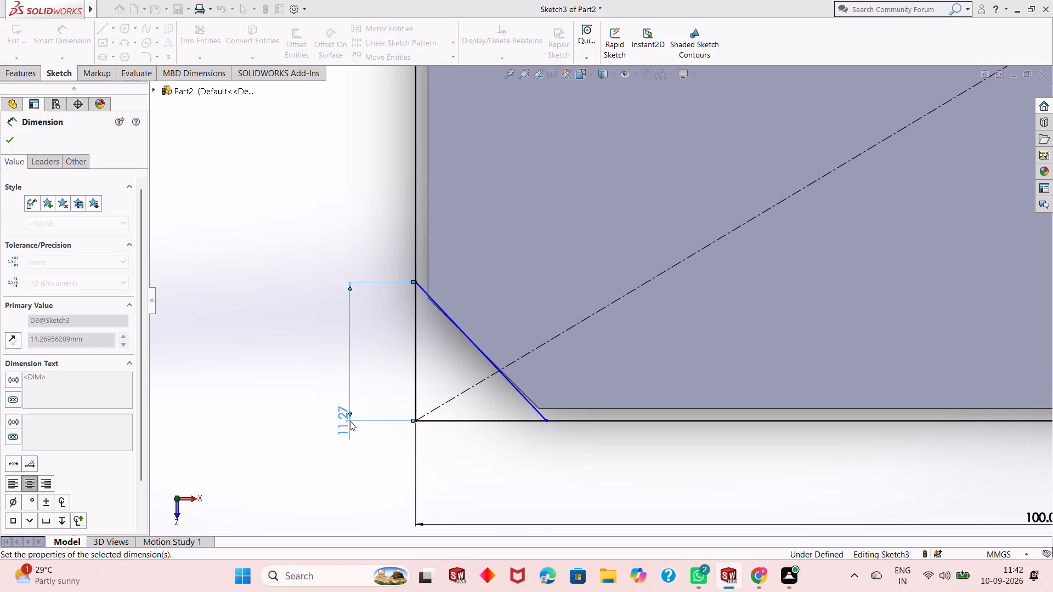
{"action": "left_click", "coordinate": [548, 423]}
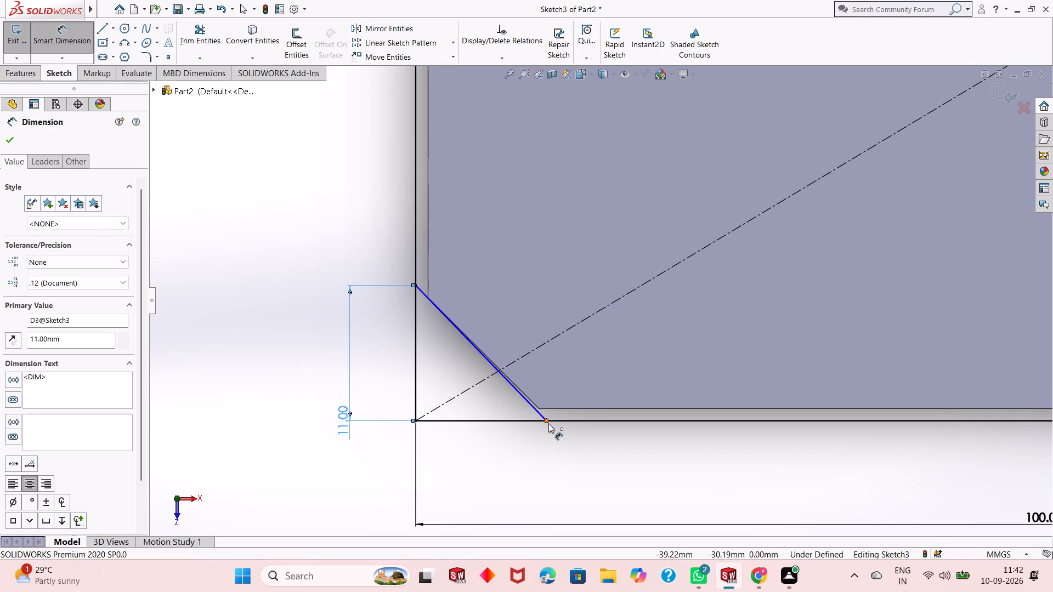
{"action": "left_click", "coordinate": [418, 423]}
{"action": "left_click", "coordinate": [456, 474]}
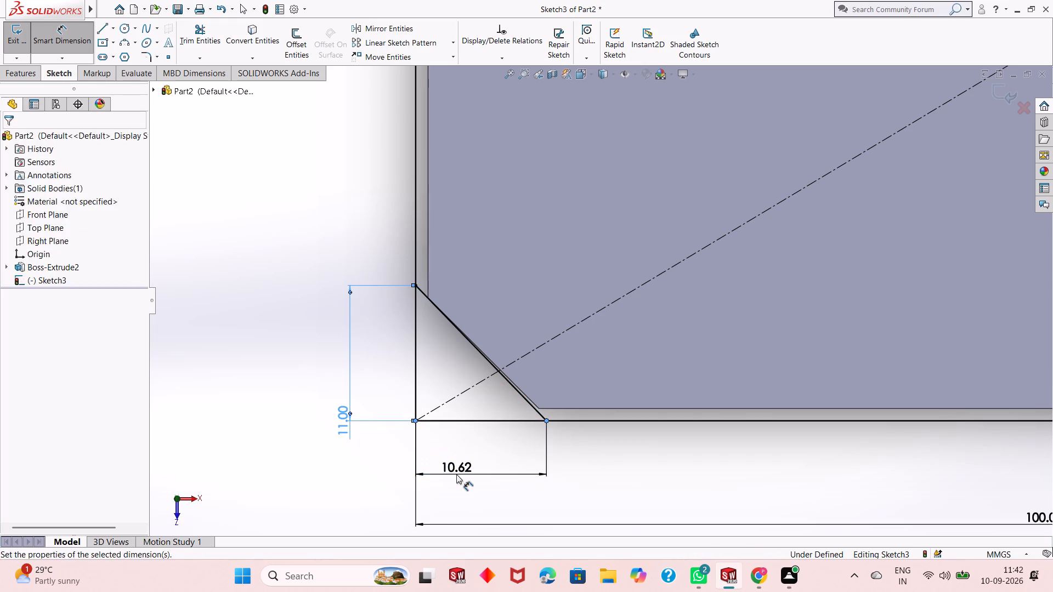
{"action": "type", "text": "11"}
{"action": "key", "text": "Return"}
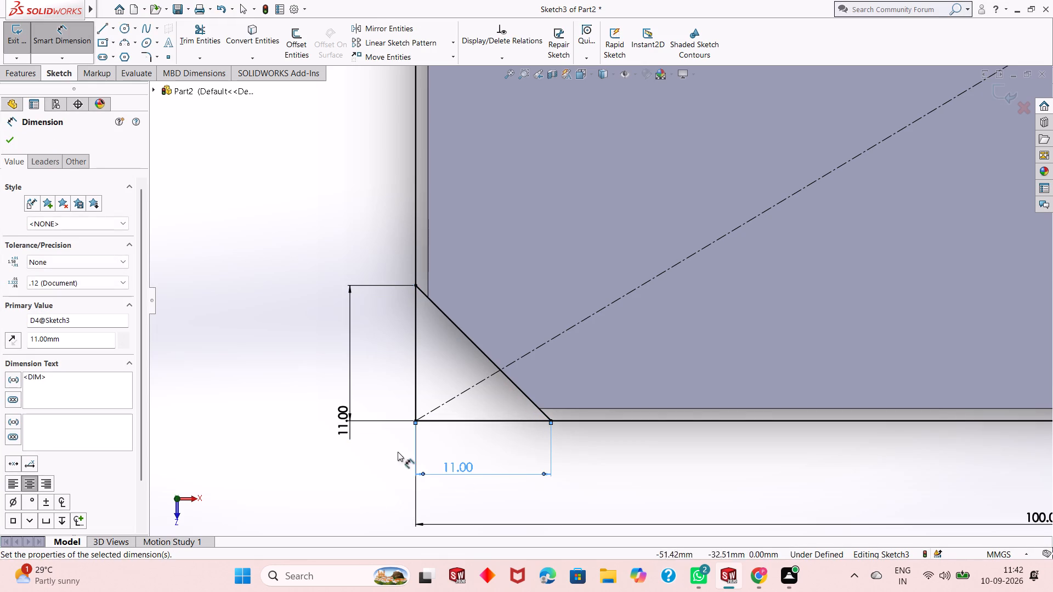
Dimension the lower-right corner line's endpoints 11 mm from the rectangle's corner, both vertically and horizontally.
{"action": "scroll", "coordinate": [344, 458], "scroll_direction": "up", "scroll_amount": 2}
{"action": "scroll", "coordinate": [295, 397], "scroll_direction": "up", "scroll_amount": 1}
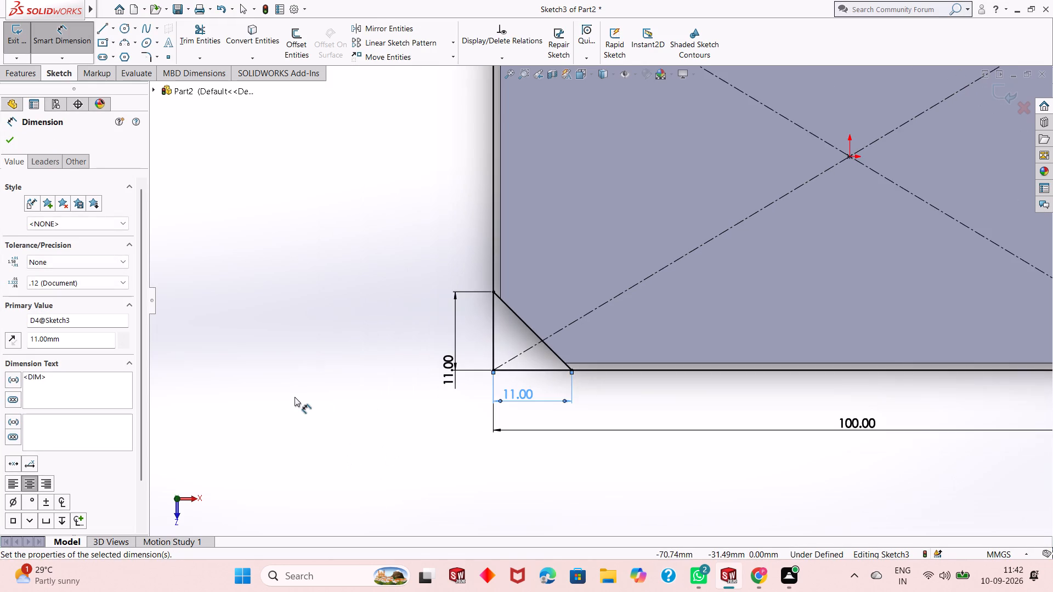
{"action": "scroll", "coordinate": [295, 397], "scroll_direction": "up", "scroll_amount": 3}
{"action": "scroll", "coordinate": [937, 310], "scroll_direction": "down", "scroll_amount": 3}
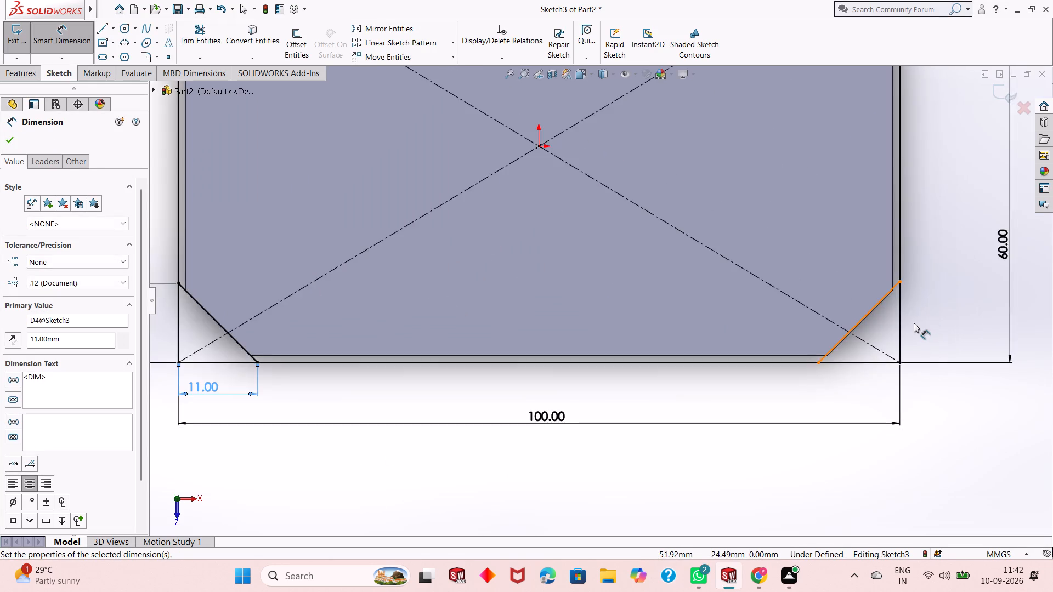
{"action": "scroll", "coordinate": [914, 323], "scroll_direction": "down", "scroll_amount": 2}
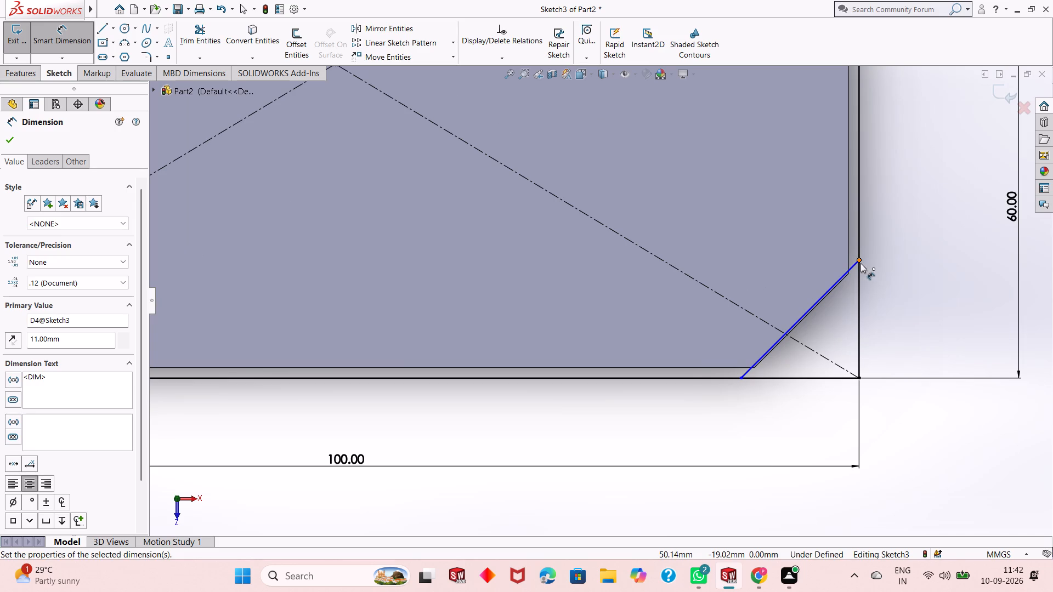
{"action": "left_click", "coordinate": [860, 263]}
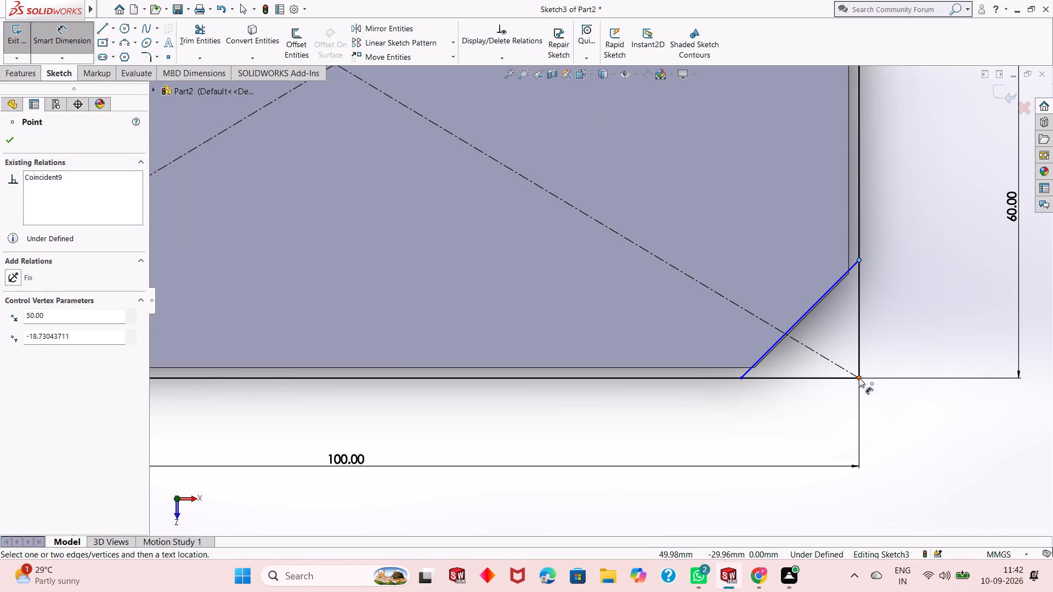
{"action": "left_click", "coordinate": [859, 378]}
{"action": "left_click", "coordinate": [916, 371]}
{"action": "type", "text": "11"}
{"action": "key", "text": "Return"}
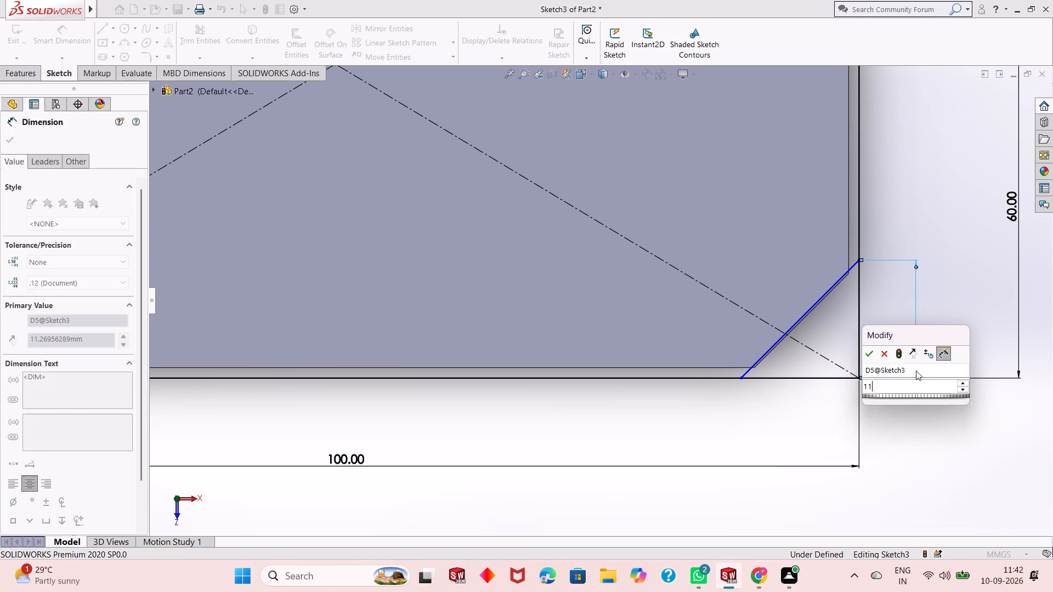
{"action": "left_click", "coordinate": [742, 380]}
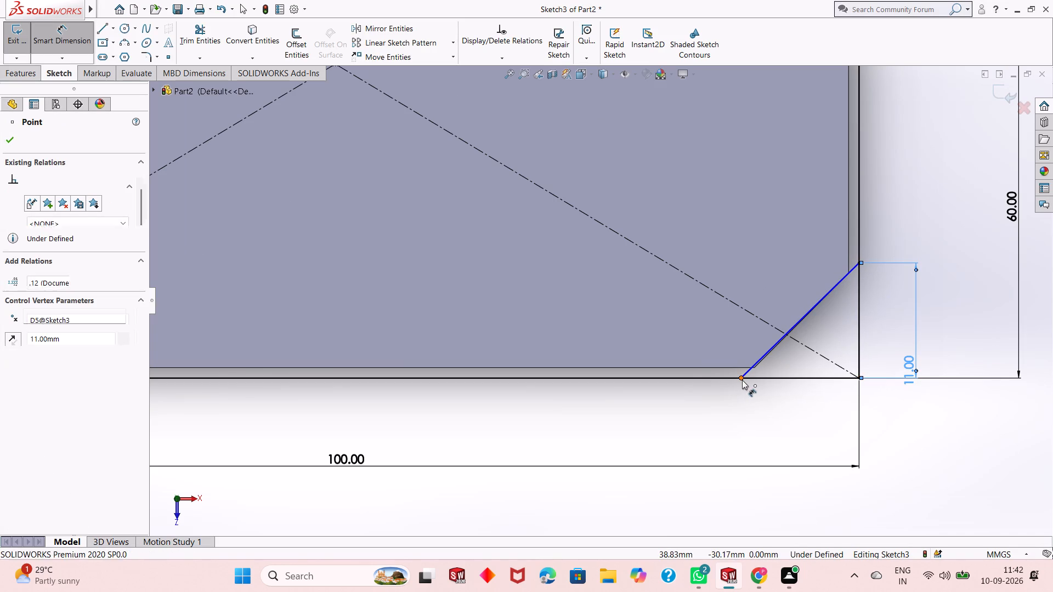
{"action": "left_click", "coordinate": [858, 377]}
{"action": "left_click", "coordinate": [830, 422]}
{"action": "type", "text": "11"}
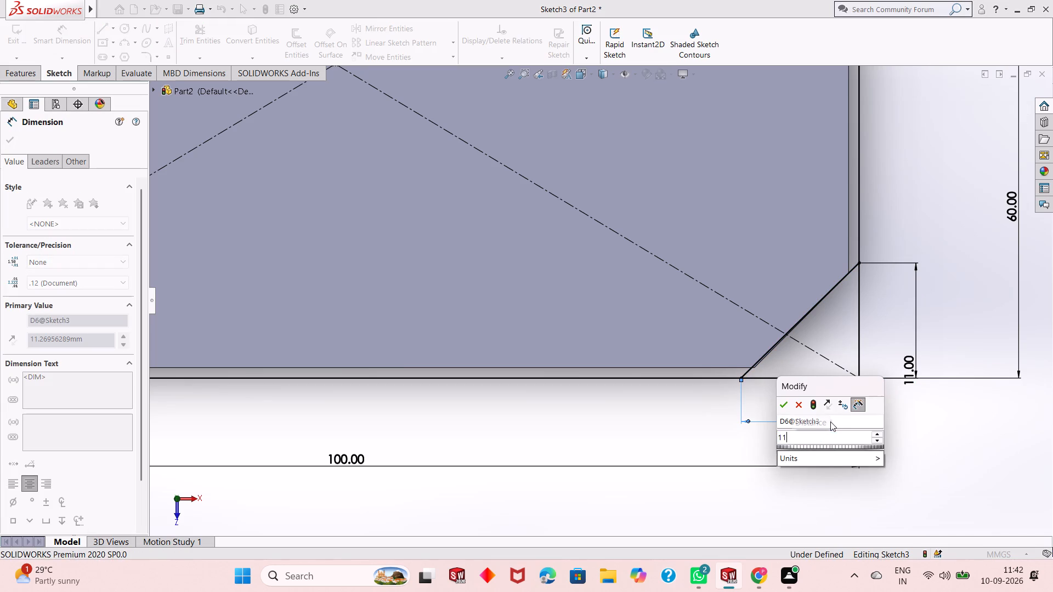
{"action": "key", "text": "Return"}
Dimension the upper-right corner line's endpoints 11 mm from the rectangle's corner, both horizontally and vertically.
{"action": "scroll", "coordinate": [699, 420], "scroll_direction": "up", "scroll_amount": 6}
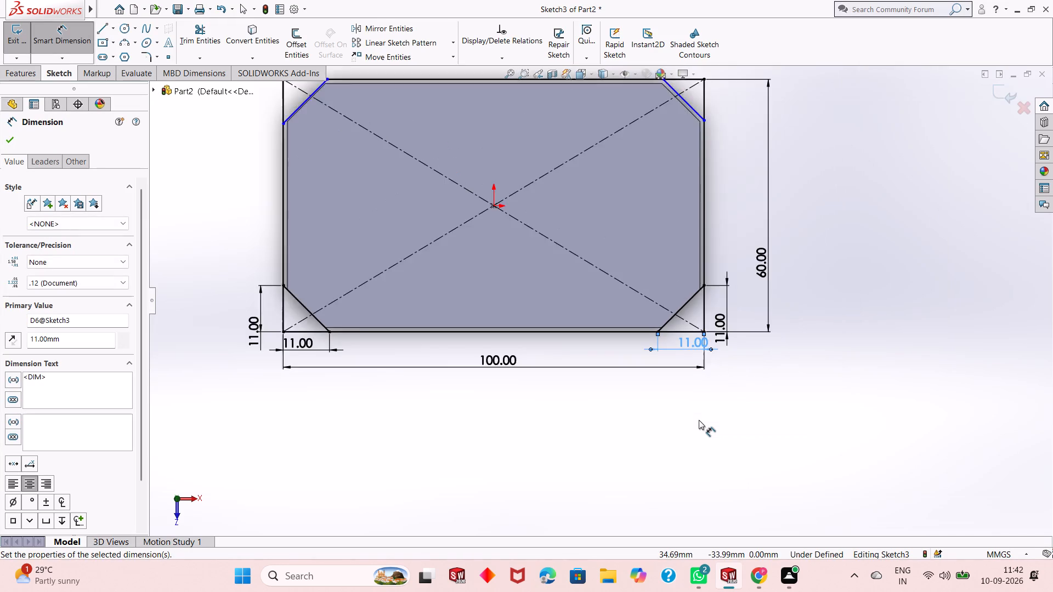
{"action": "scroll", "coordinate": [670, 118], "scroll_direction": "down", "scroll_amount": 5}
{"action": "scroll", "coordinate": [609, 190], "scroll_direction": "down", "scroll_amount": 2}
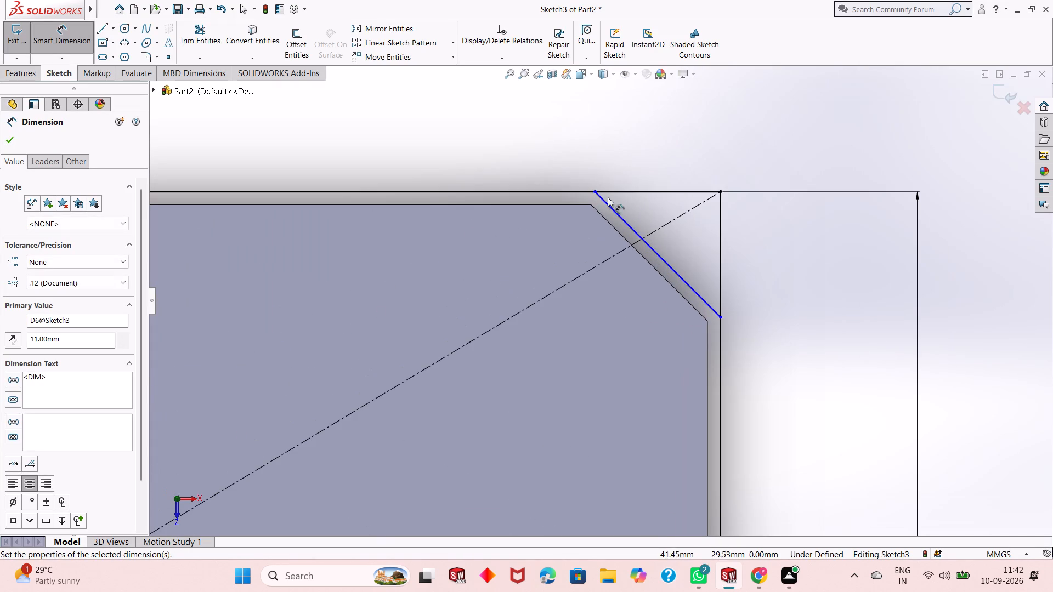
{"action": "left_click", "coordinate": [596, 190]}
{"action": "left_click", "coordinate": [721, 191]}
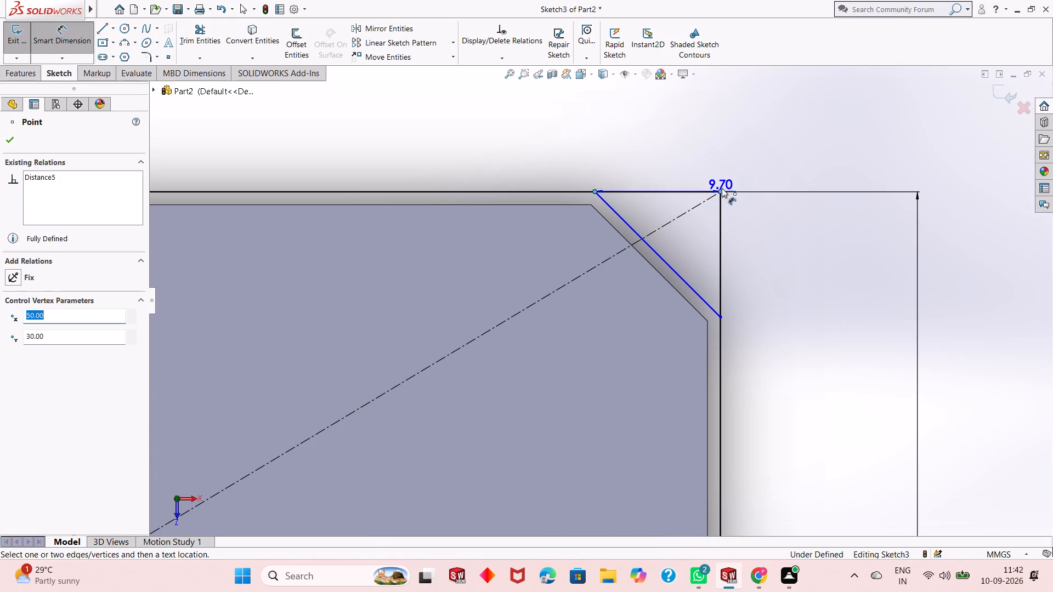
{"action": "left_click", "coordinate": [707, 156]}
{"action": "type", "text": "11"}
{"action": "key", "text": "Return"}
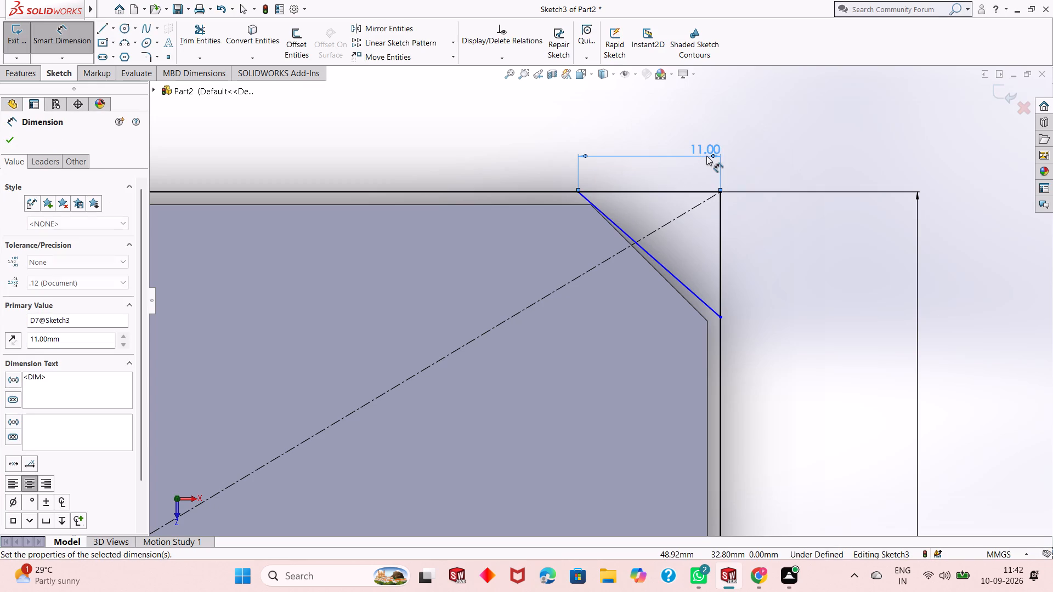
{"action": "left_click", "coordinate": [723, 318]}
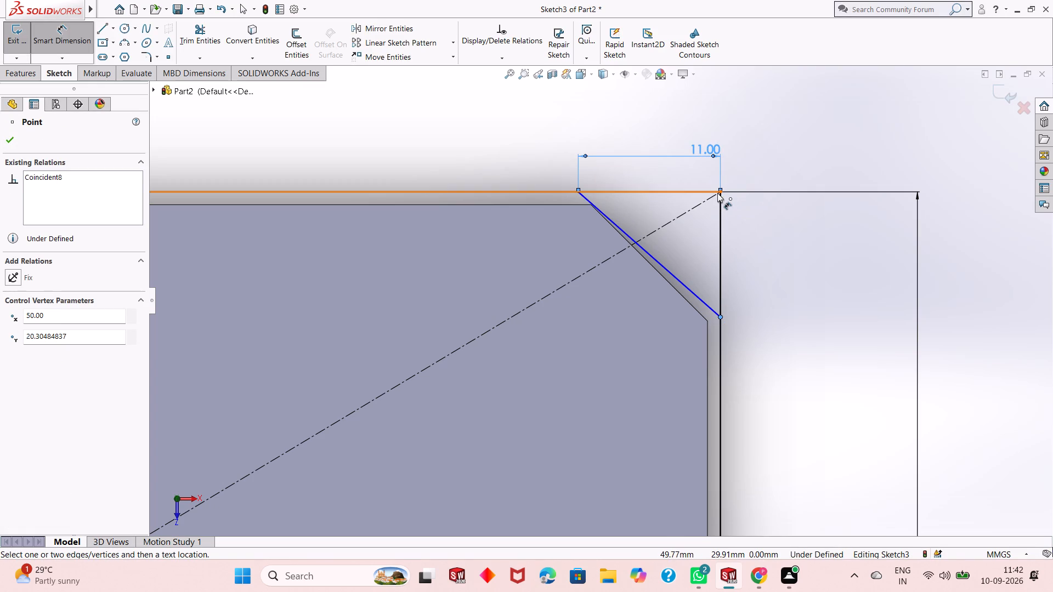
{"action": "left_click", "coordinate": [720, 193]}
{"action": "left_click", "coordinate": [796, 190]}
{"action": "type", "text": "11"}
{"action": "key", "text": "Return"}
Dimension the upper-left corner line's endpoint on the top edge 11 mm horizontally from the rectangle's corner.
{"action": "scroll", "coordinate": [671, 296], "scroll_direction": "up", "scroll_amount": 4}
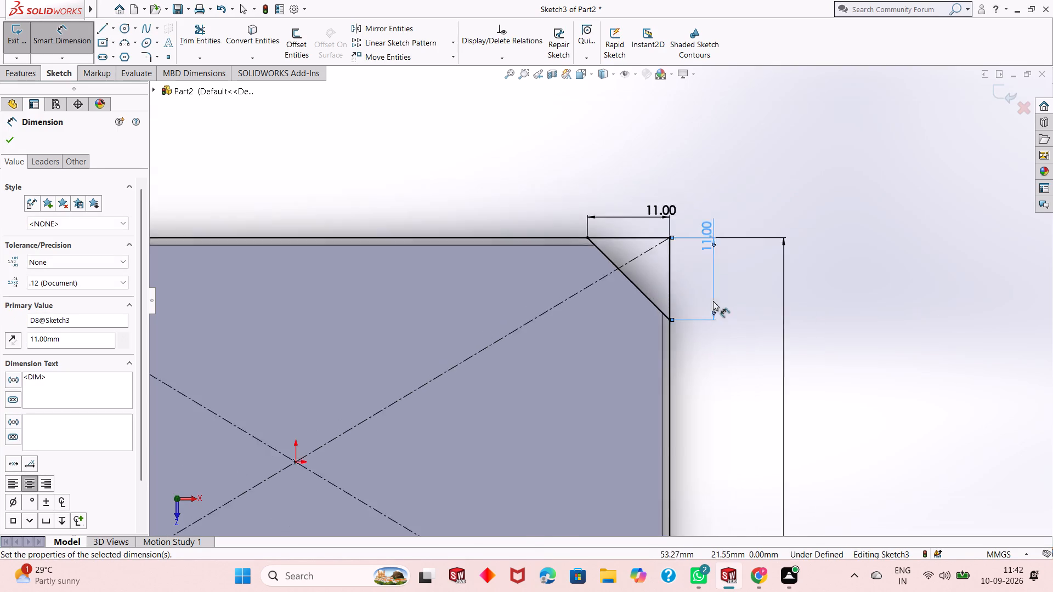
{"action": "scroll", "coordinate": [713, 301], "scroll_direction": "up", "scroll_amount": 5}
{"action": "scroll", "coordinate": [384, 310], "scroll_direction": "down", "scroll_amount": 2}
{"action": "scroll", "coordinate": [429, 263], "scroll_direction": "down", "scroll_amount": 6}
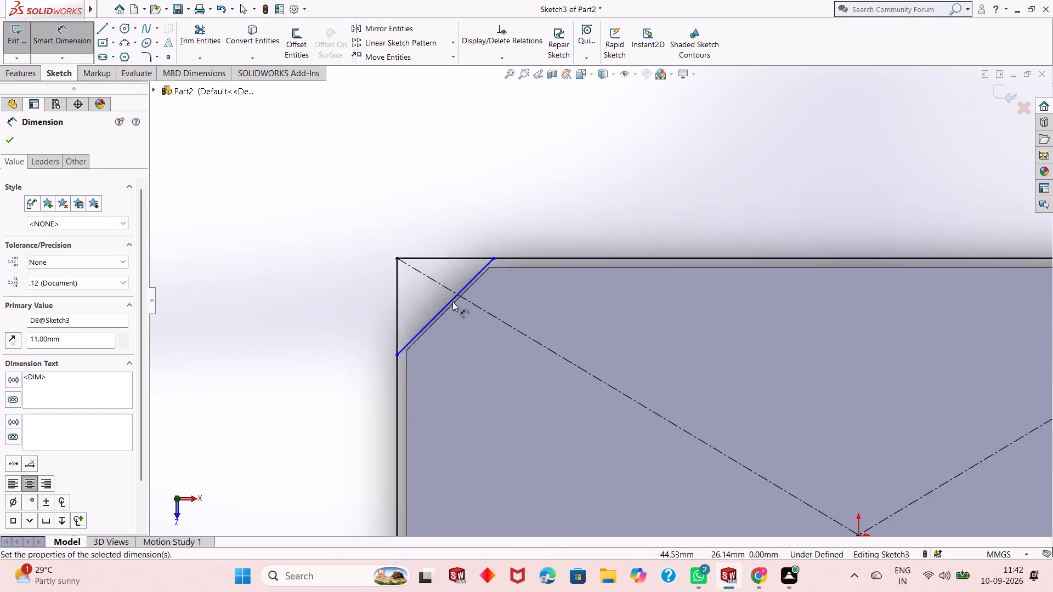
{"action": "scroll", "coordinate": [452, 301], "scroll_direction": "down", "scroll_amount": 1}
{"action": "scroll", "coordinate": [556, 271], "scroll_direction": "down", "scroll_amount": 3}
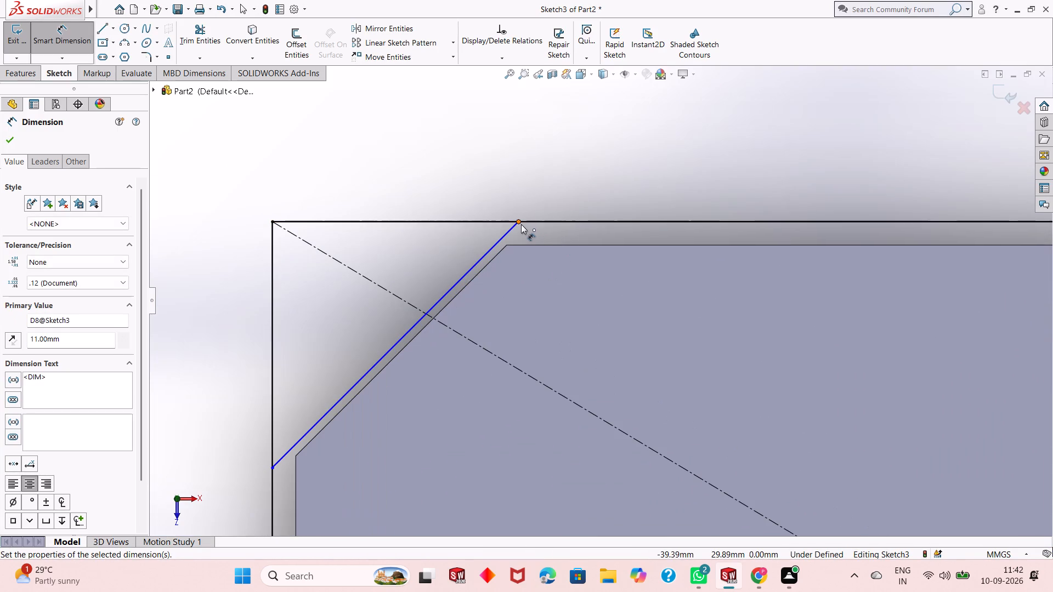
{"action": "left_click", "coordinate": [521, 224]}
{"action": "left_click", "coordinate": [270, 220]}
{"action": "left_click", "coordinate": [372, 139]}
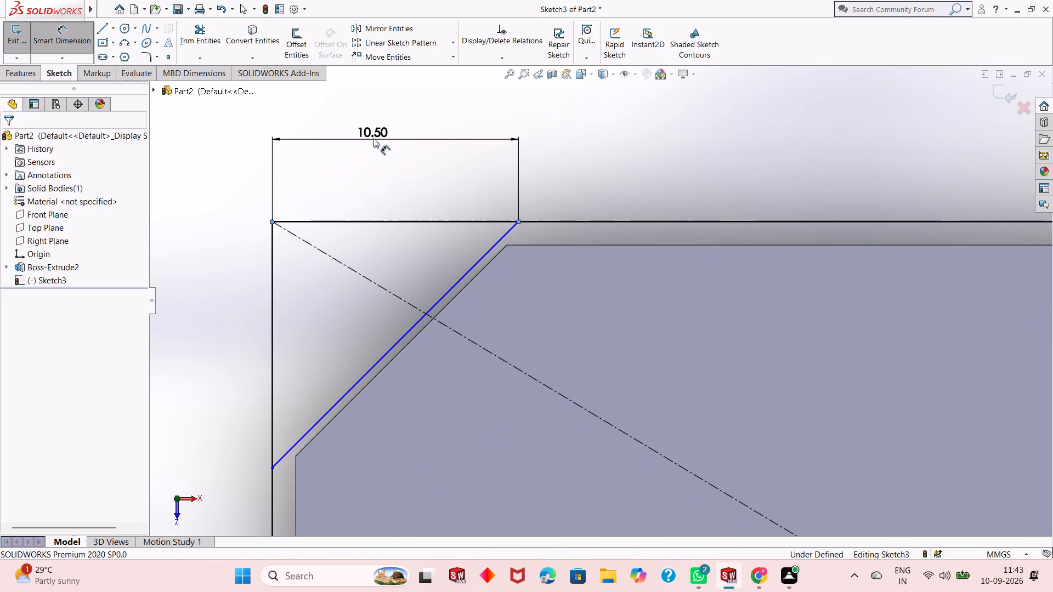
{"action": "type", "text": "11"}
{"action": "key", "text": "Return"}
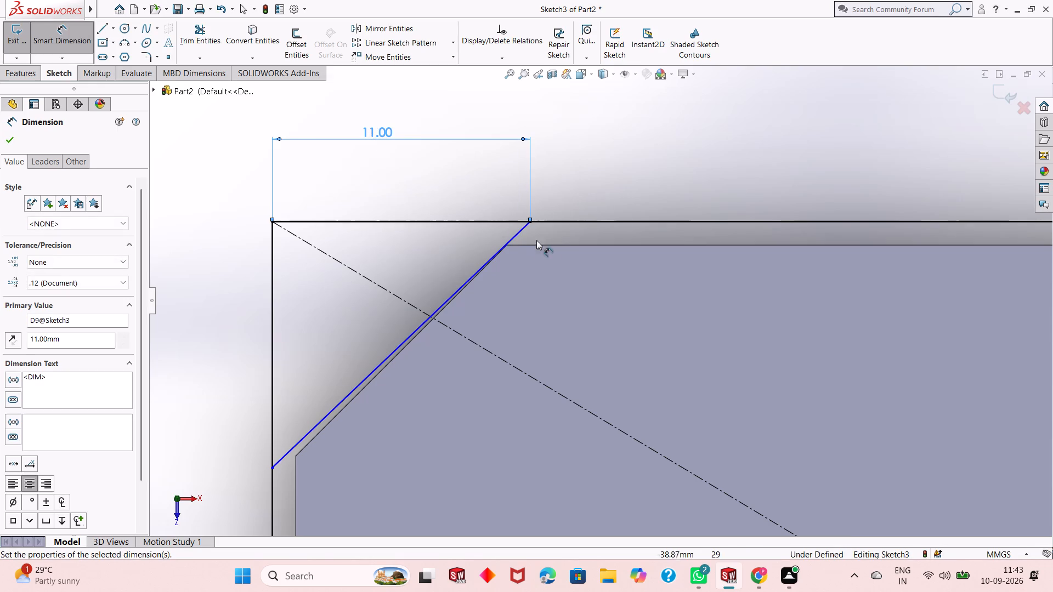
Dimension the upper-left corner line's endpoint on the left edge 11 mm vertically from the rectangle's corner.
{"action": "scroll", "coordinate": [566, 238], "scroll_direction": "up", "scroll_amount": 3}
{"action": "scroll", "coordinate": [406, 476], "scroll_direction": "down", "scroll_amount": 3}
{"action": "scroll", "coordinate": [428, 379], "scroll_direction": "up", "scroll_amount": 2}
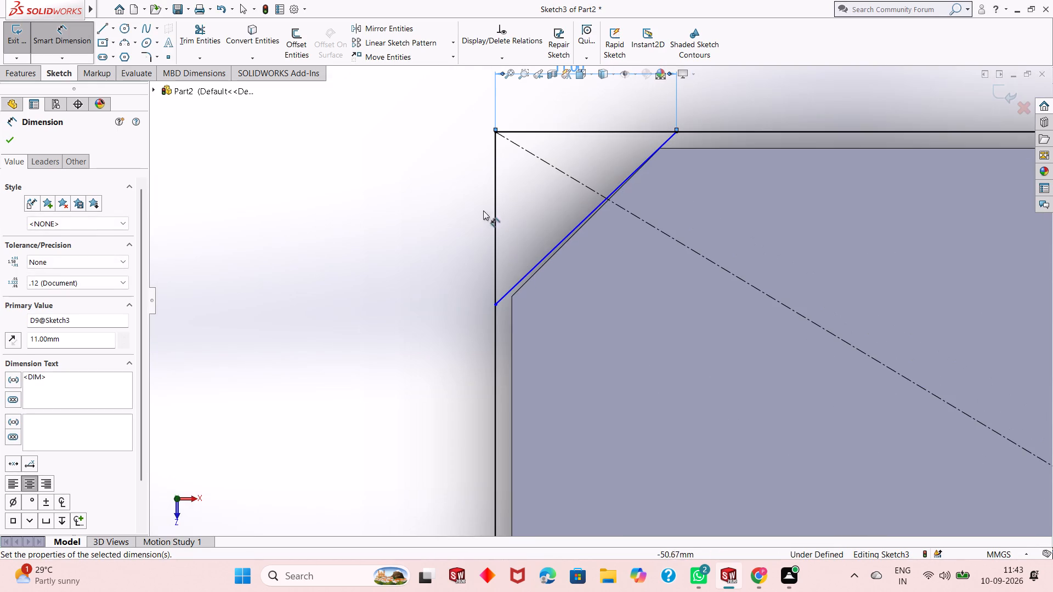
{"action": "left_click", "coordinate": [496, 133]}
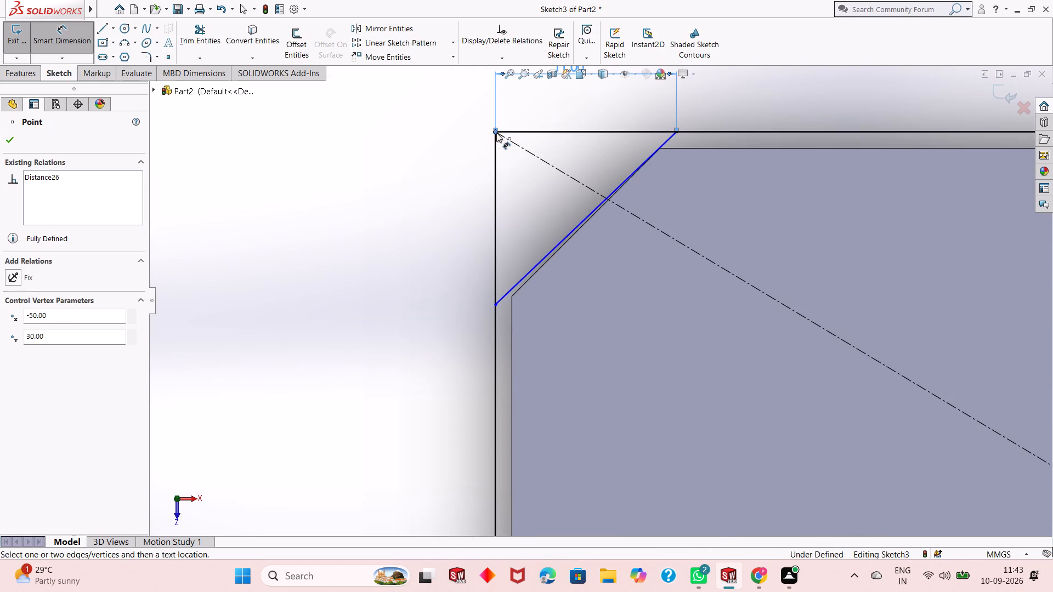
{"action": "left_click", "coordinate": [495, 304]}
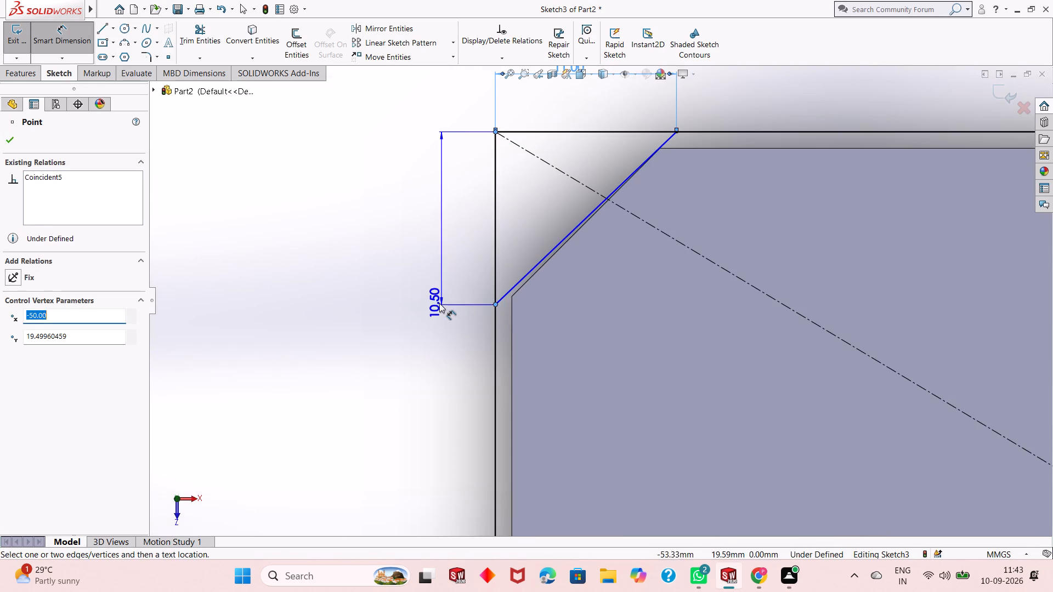
{"action": "left_click", "coordinate": [439, 303]}
{"action": "type", "text": "11"}
{"action": "key", "text": "Return"}
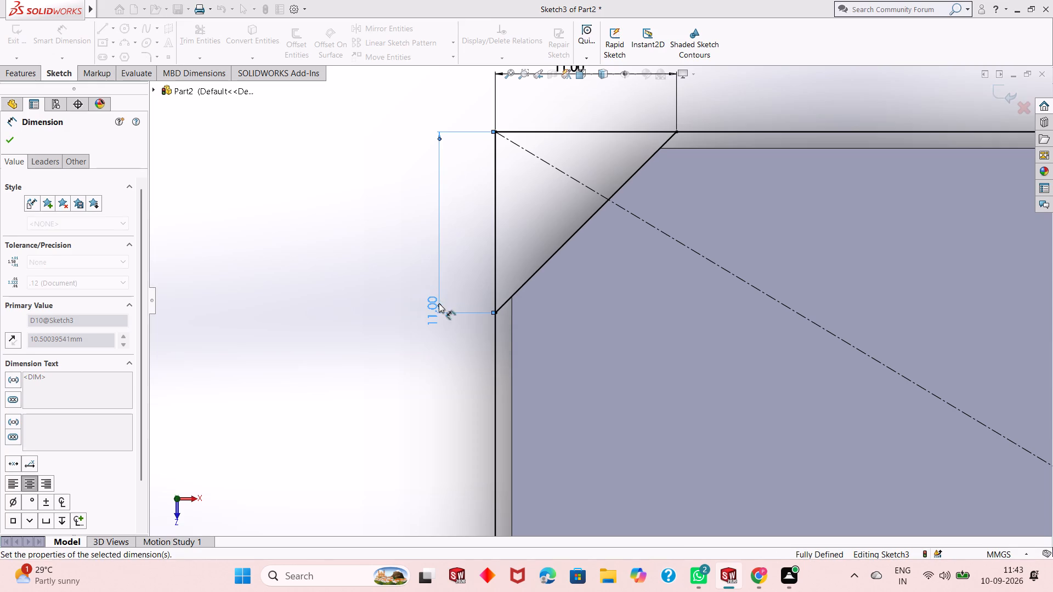
{"action": "scroll", "coordinate": [439, 303], "scroll_direction": "up", "scroll_amount": 8}
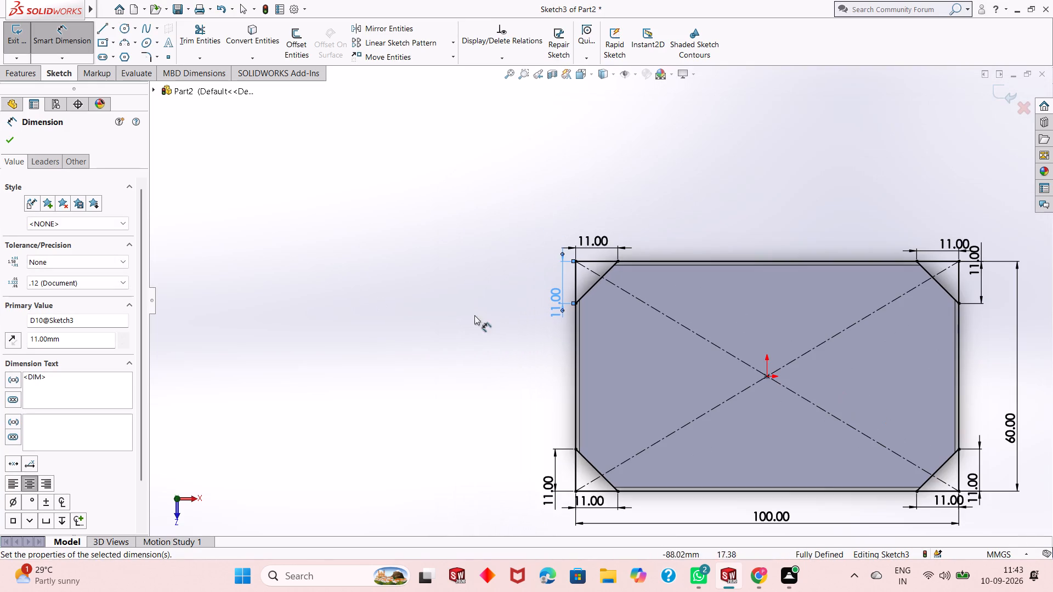
{"action": "scroll", "coordinate": [905, 400], "scroll_direction": "down", "scroll_amount": 2}
{"action": "scroll", "coordinate": [851, 388], "scroll_direction": "up", "scroll_amount": 2}
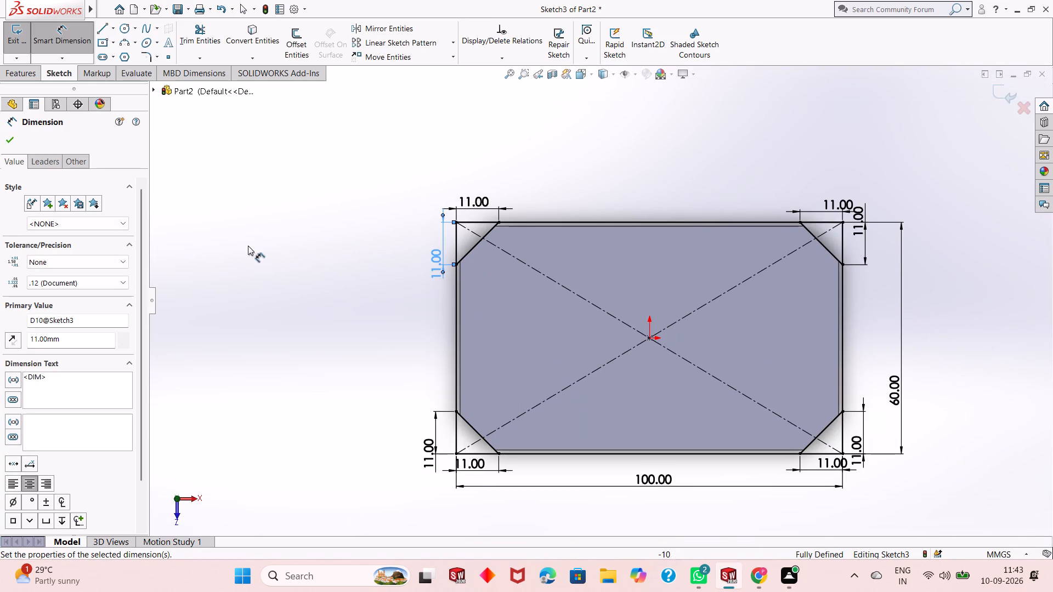
{"action": "right_click", "coordinate": [248, 244]}
{"action": "left_click", "coordinate": [262, 278]}
Trim the two rectangle edge segments outside the upper-left corner line.
{"action": "scroll", "coordinate": [601, 251], "scroll_direction": "down", "scroll_amount": 2}
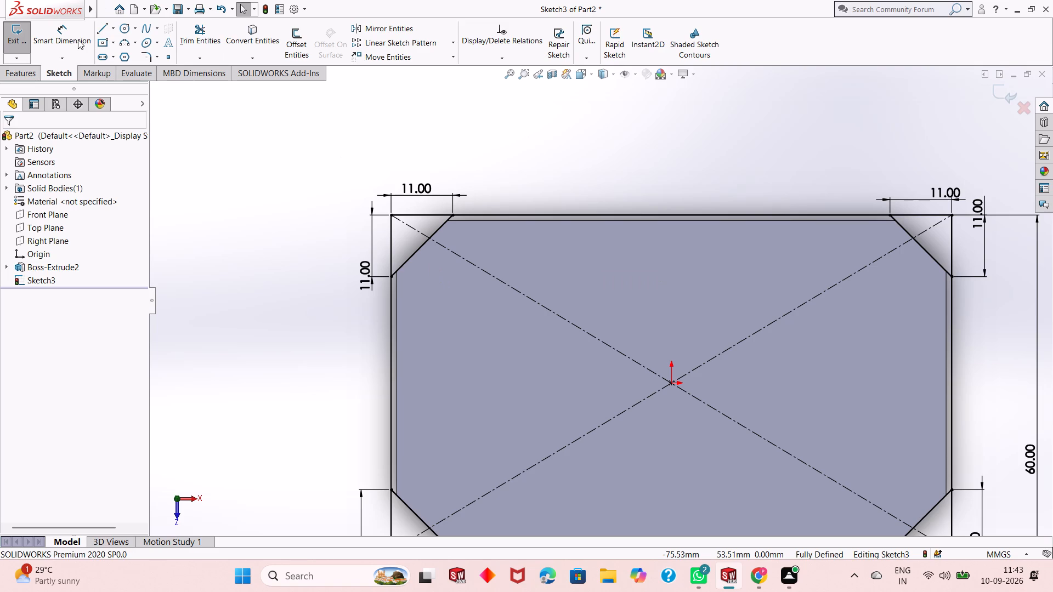
{"action": "left_click", "coordinate": [202, 37]}
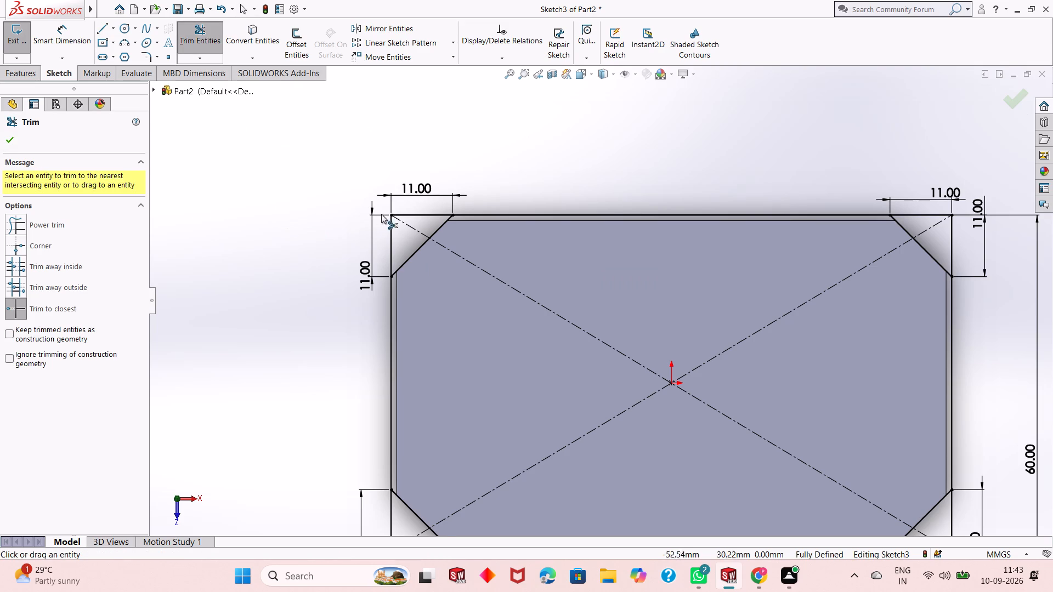
{"action": "scroll", "coordinate": [557, 225], "scroll_direction": "down", "scroll_amount": 3}
{"action": "left_click", "coordinate": [349, 220]}
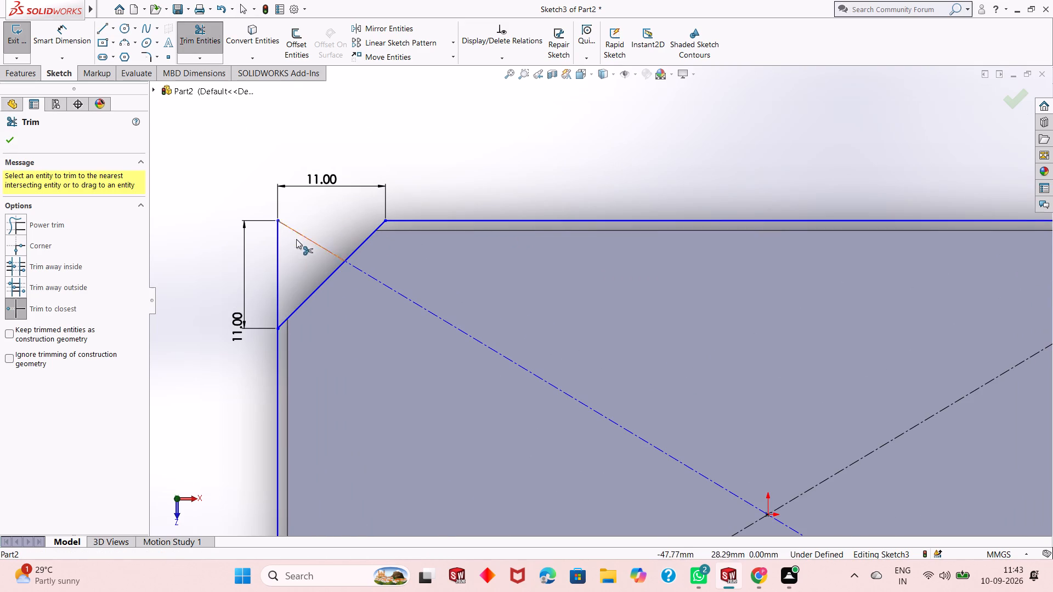
{"action": "left_click", "coordinate": [278, 256]}
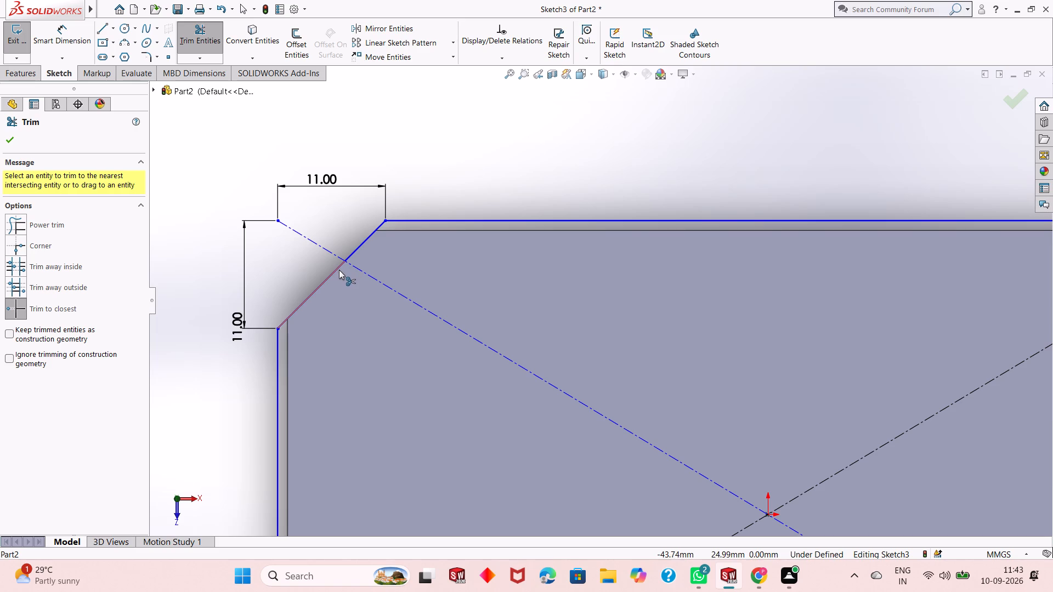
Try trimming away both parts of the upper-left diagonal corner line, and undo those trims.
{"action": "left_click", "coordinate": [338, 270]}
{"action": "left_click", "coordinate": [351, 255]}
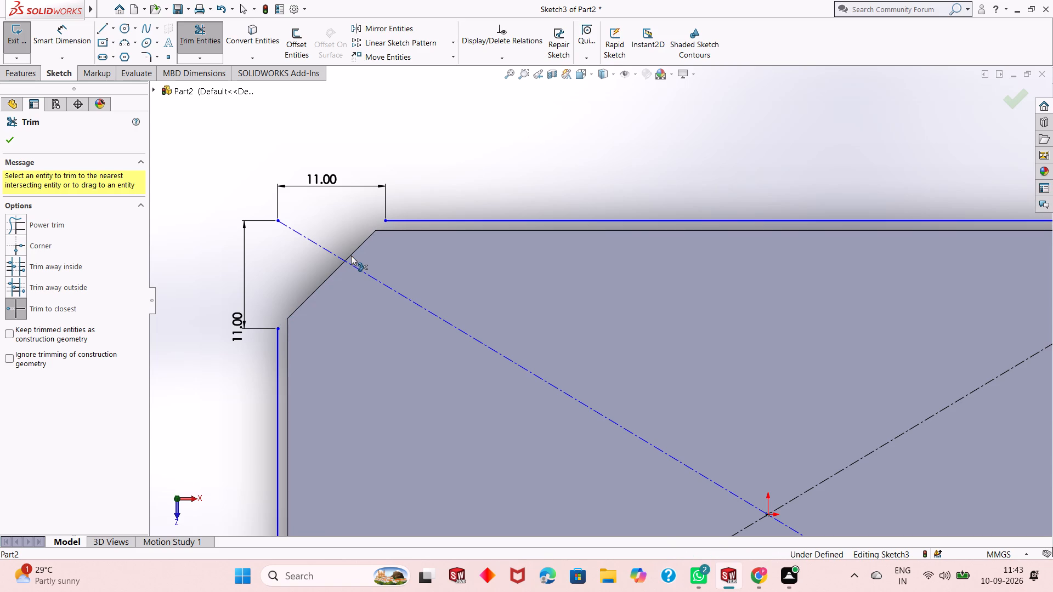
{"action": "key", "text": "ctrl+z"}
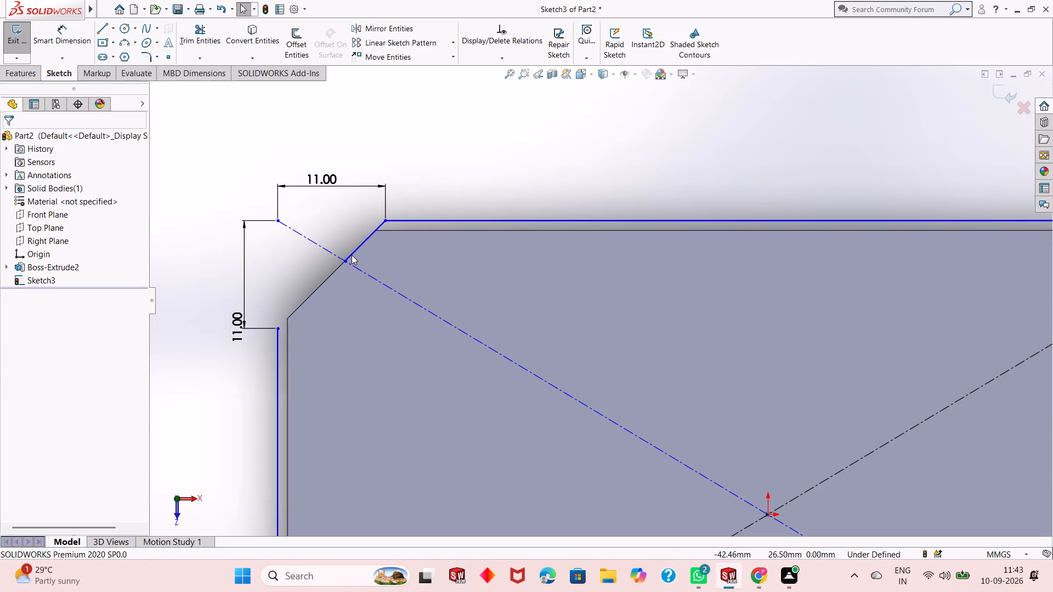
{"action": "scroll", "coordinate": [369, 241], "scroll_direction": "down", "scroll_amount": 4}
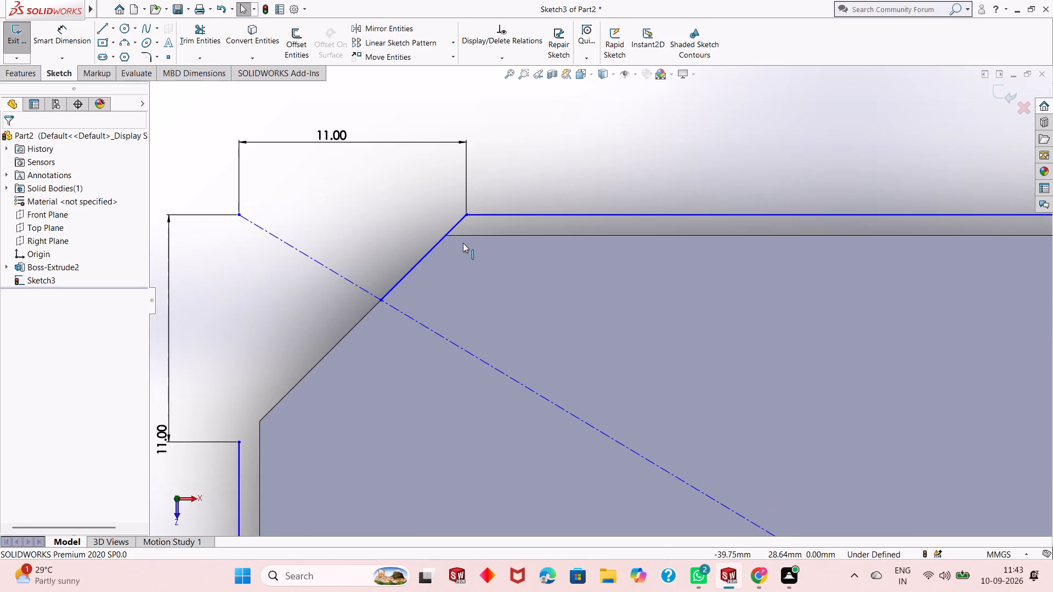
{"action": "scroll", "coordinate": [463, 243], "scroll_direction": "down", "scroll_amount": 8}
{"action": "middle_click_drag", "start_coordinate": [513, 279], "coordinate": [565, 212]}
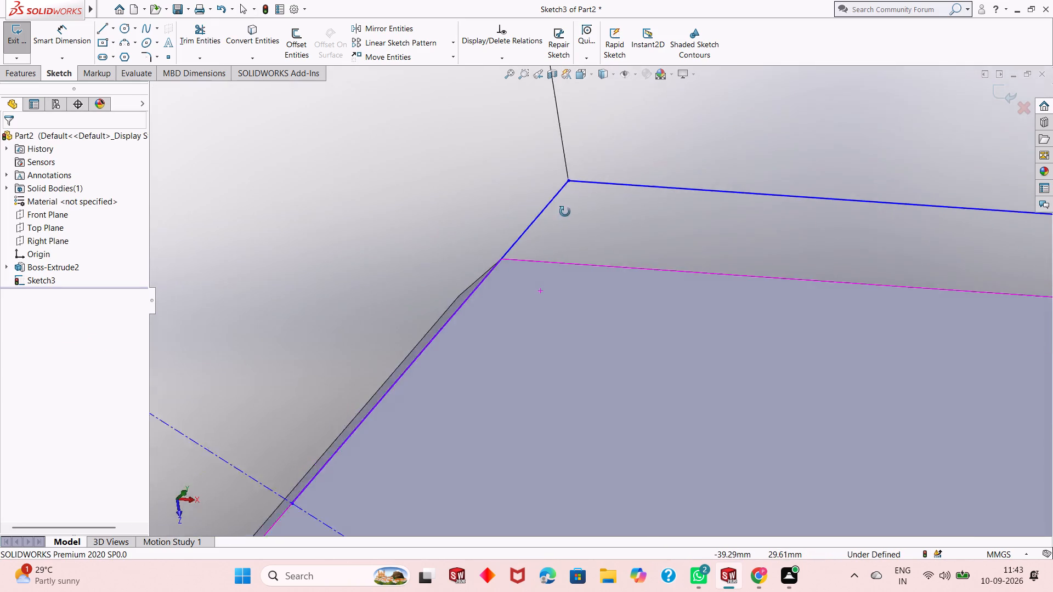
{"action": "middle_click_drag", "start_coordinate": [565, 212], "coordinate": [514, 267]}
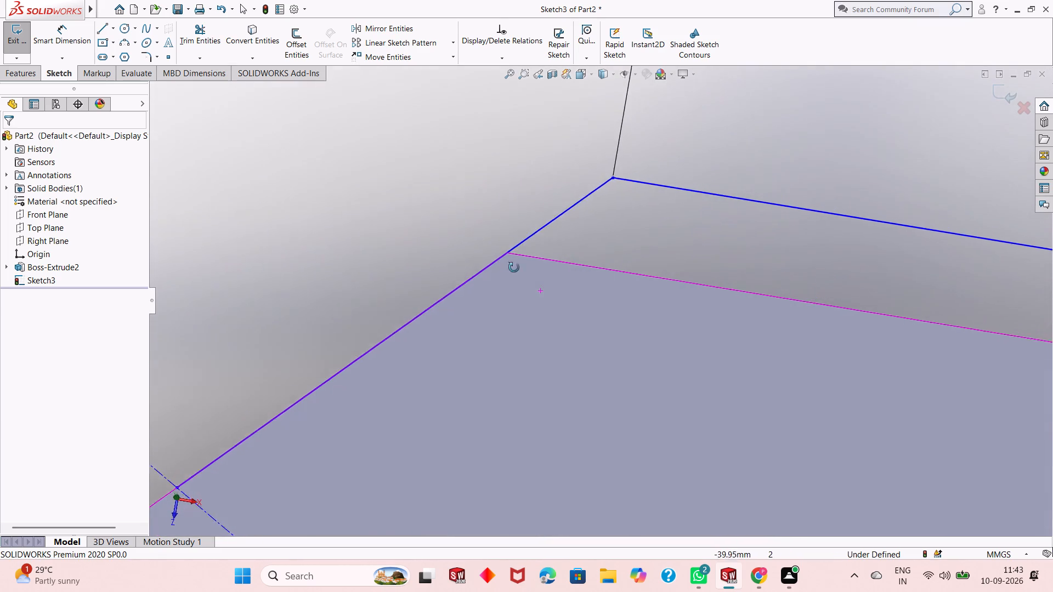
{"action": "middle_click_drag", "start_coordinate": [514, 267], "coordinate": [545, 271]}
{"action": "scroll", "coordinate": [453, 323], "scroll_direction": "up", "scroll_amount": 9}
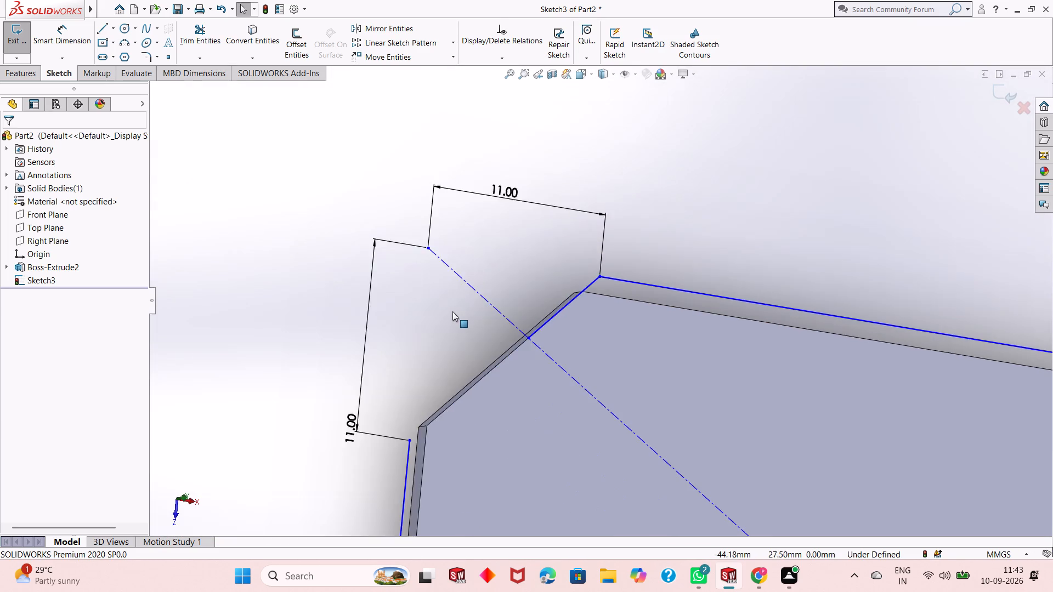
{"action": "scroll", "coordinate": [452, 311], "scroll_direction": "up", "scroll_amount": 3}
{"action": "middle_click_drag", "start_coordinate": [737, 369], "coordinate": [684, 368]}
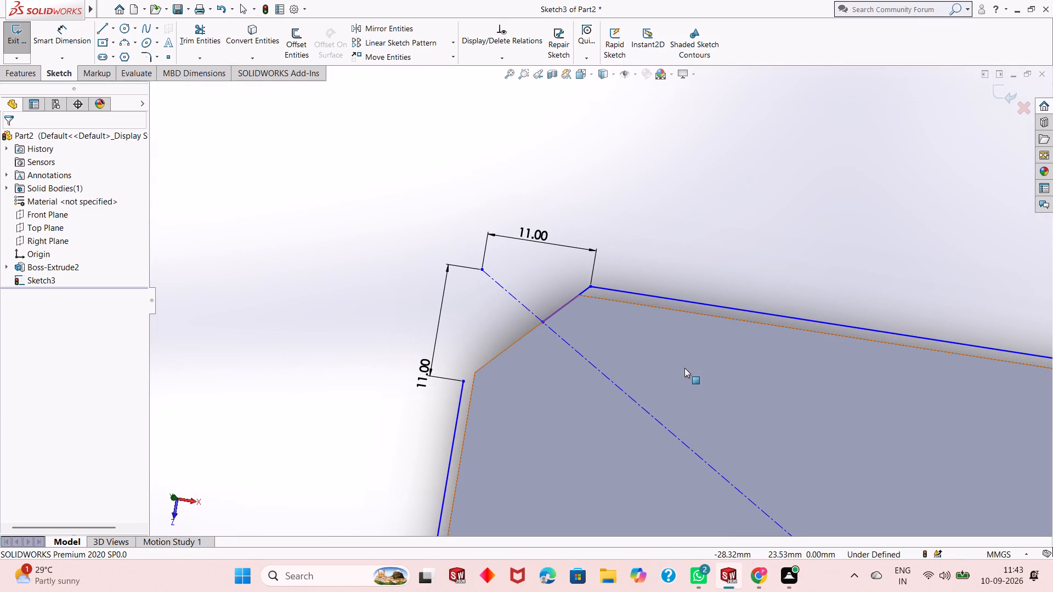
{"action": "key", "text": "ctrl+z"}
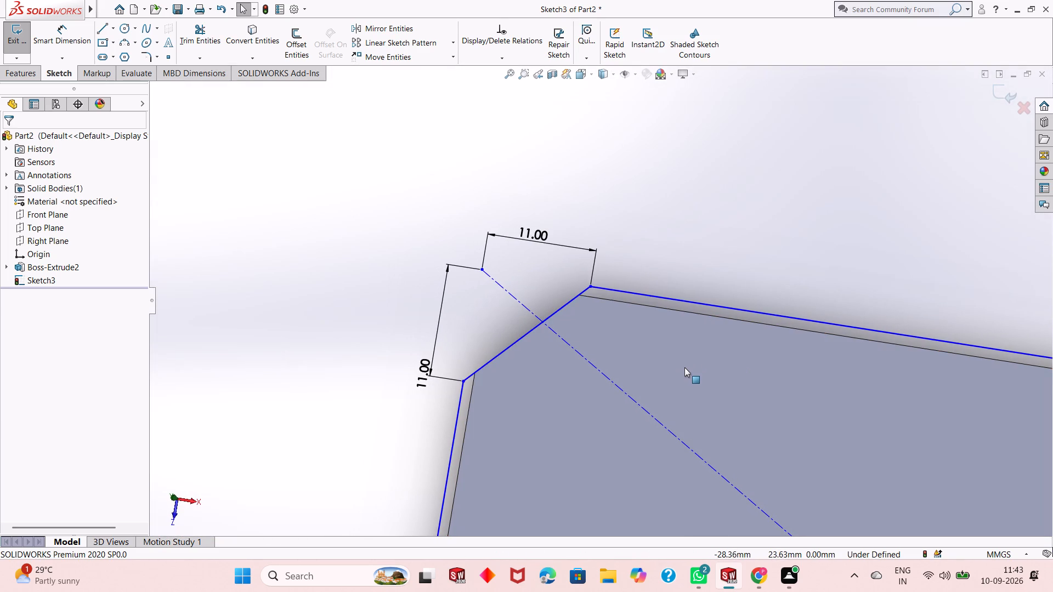
Trim the rectangle edge segments outside the diagonal lines at the upper-right, lower-right and lower-left corners.
{"action": "scroll", "coordinate": [531, 346], "scroll_direction": "up", "scroll_amount": 7}
{"action": "scroll", "coordinate": [752, 343], "scroll_direction": "down", "scroll_amount": 1}
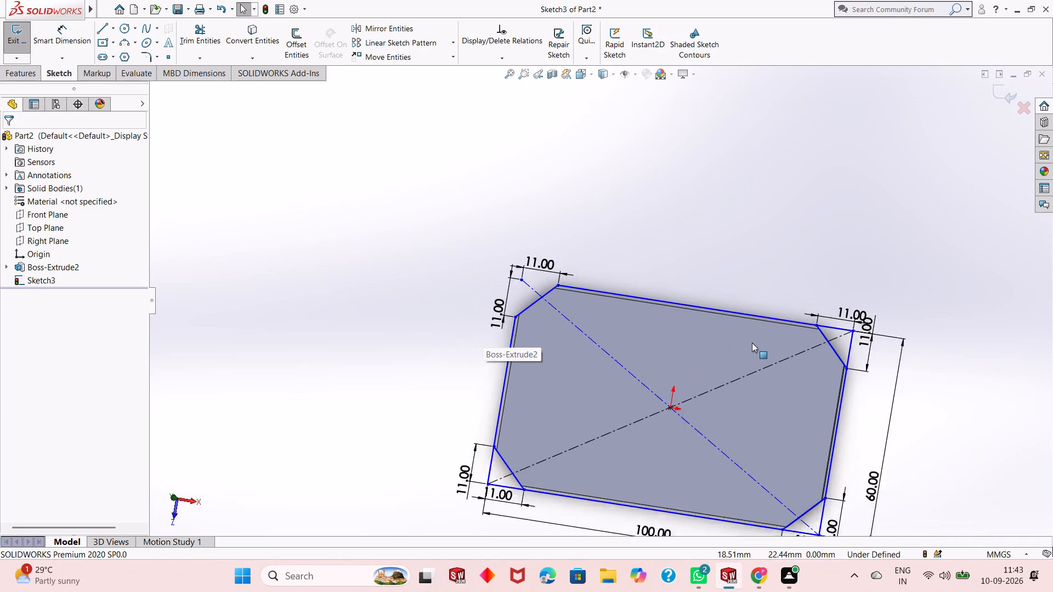
{"action": "scroll", "coordinate": [752, 343], "scroll_direction": "down", "scroll_amount": 1}
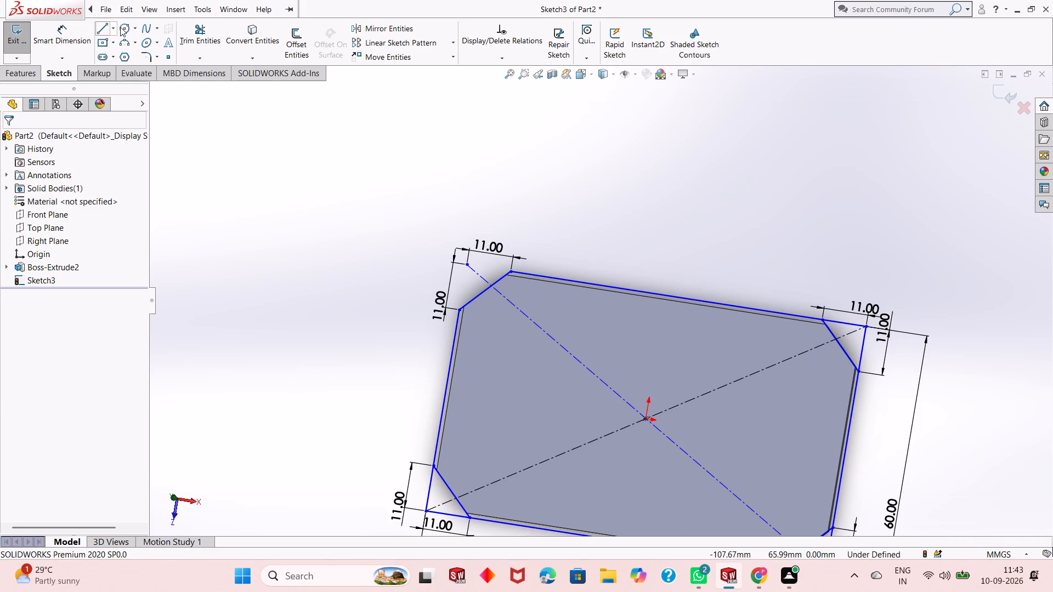
{"action": "left_click", "coordinate": [190, 42]}
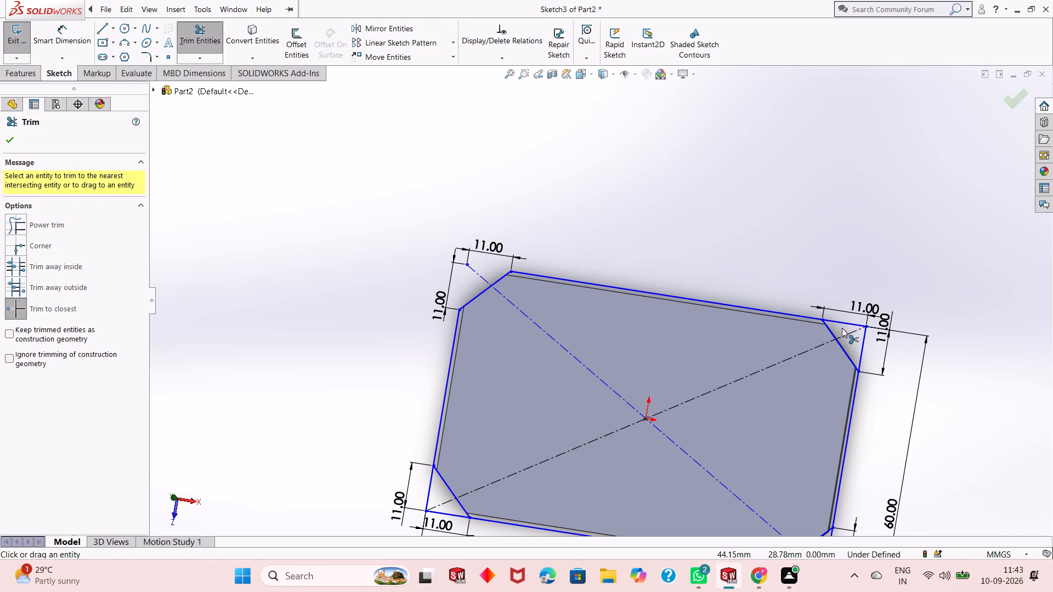
{"action": "left_click", "coordinate": [841, 325]}
{"action": "left_click", "coordinate": [862, 352]}
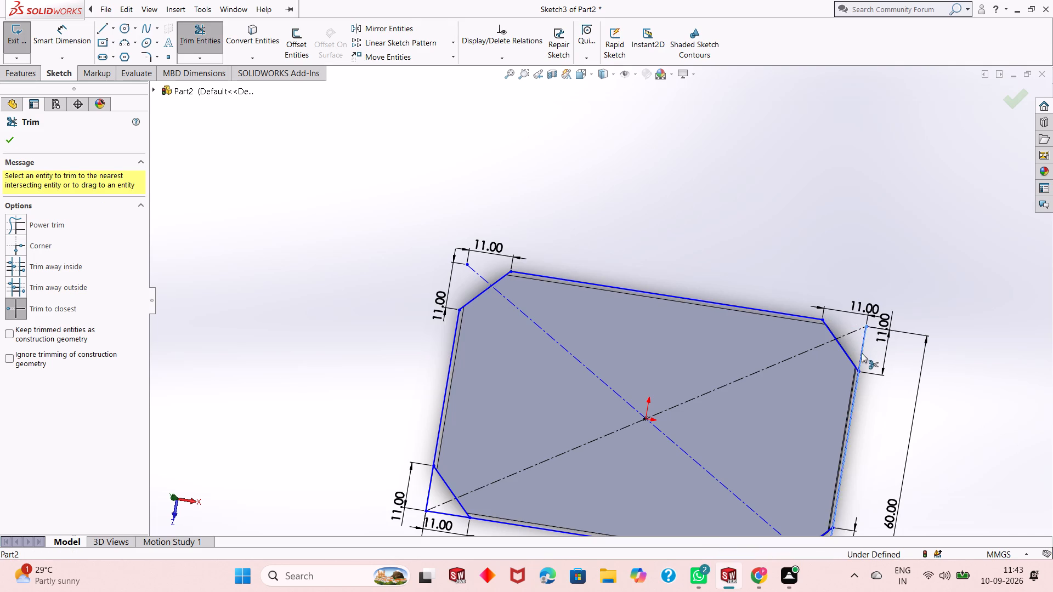
{"action": "scroll", "coordinate": [748, 365], "scroll_direction": "up", "scroll_amount": 3}
{"action": "scroll", "coordinate": [764, 474], "scroll_direction": "down", "scroll_amount": 3}
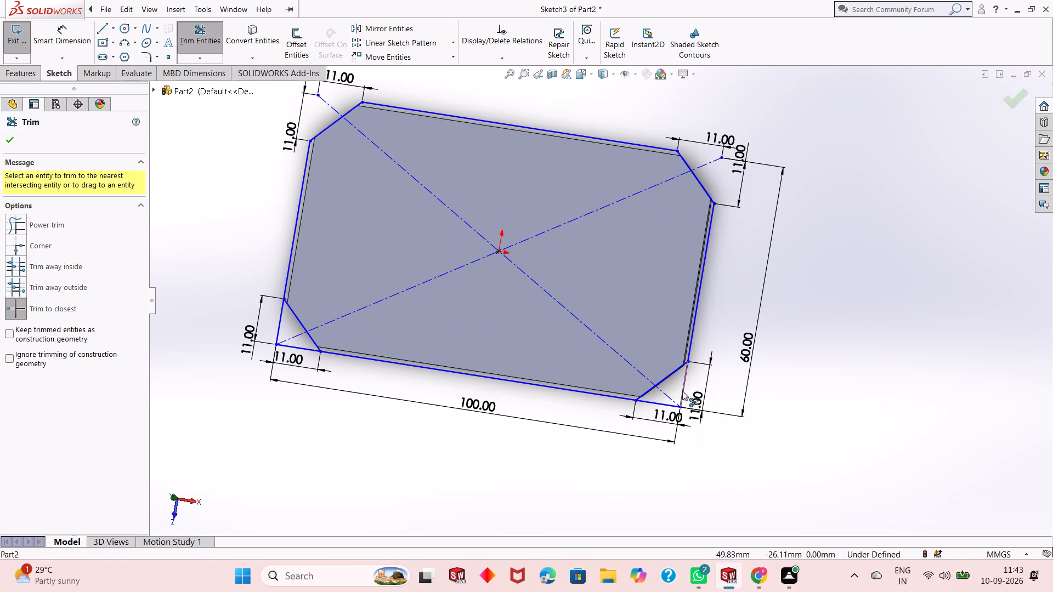
{"action": "left_click", "coordinate": [682, 390]}
{"action": "left_click", "coordinate": [666, 405]}
{"action": "scroll", "coordinate": [461, 388], "scroll_direction": "up", "scroll_amount": 2}
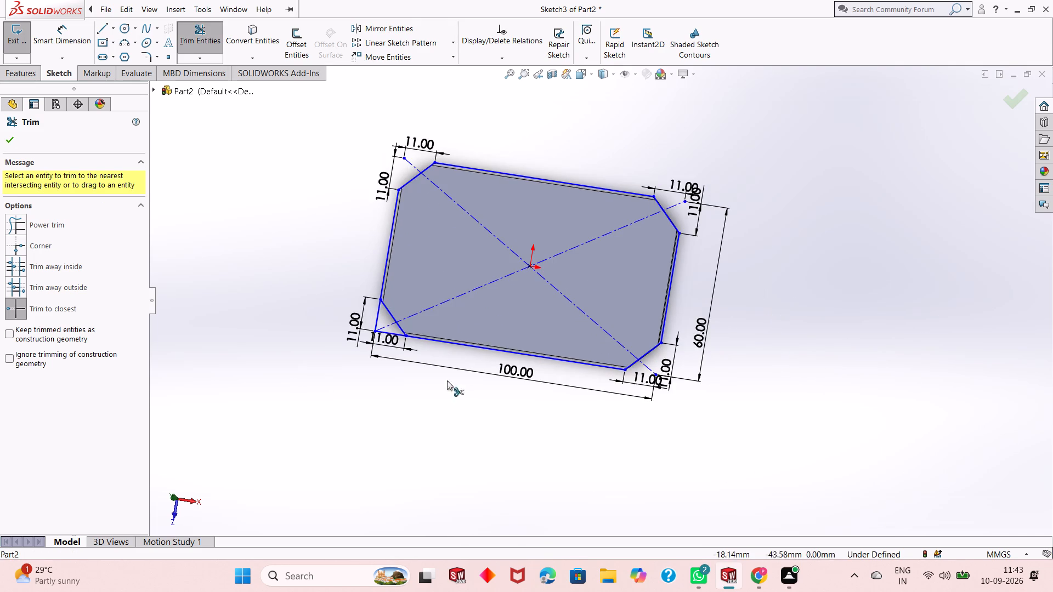
{"action": "scroll", "coordinate": [416, 313], "scroll_direction": "down", "scroll_amount": 4}
{"action": "left_click", "coordinate": [382, 309]}
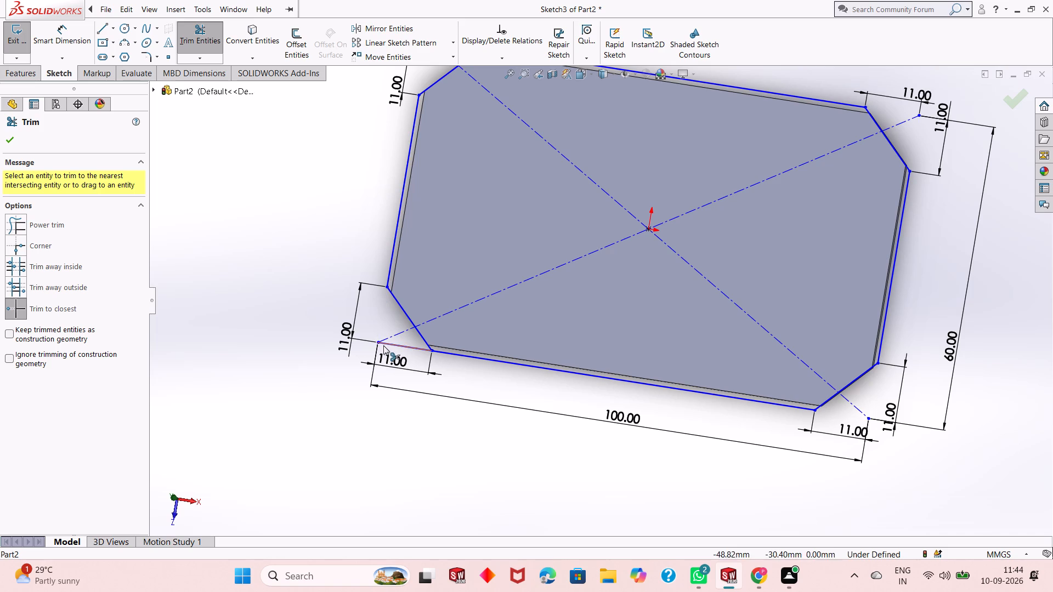
{"action": "left_click", "coordinate": [395, 346]}
{"action": "scroll", "coordinate": [395, 346], "scroll_direction": "up", "scroll_amount": 2}
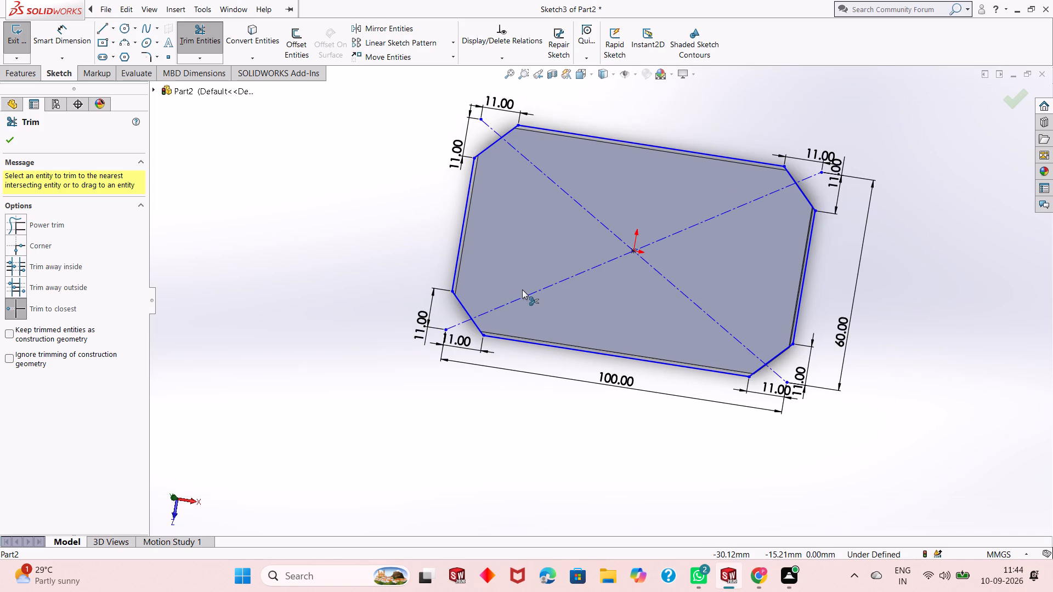
Examine how the trimmed outline sits against the base plate's edges and chamfered corners from several angles.
{"action": "middle_click_drag", "start_coordinate": [522, 292], "coordinate": [540, 246]}
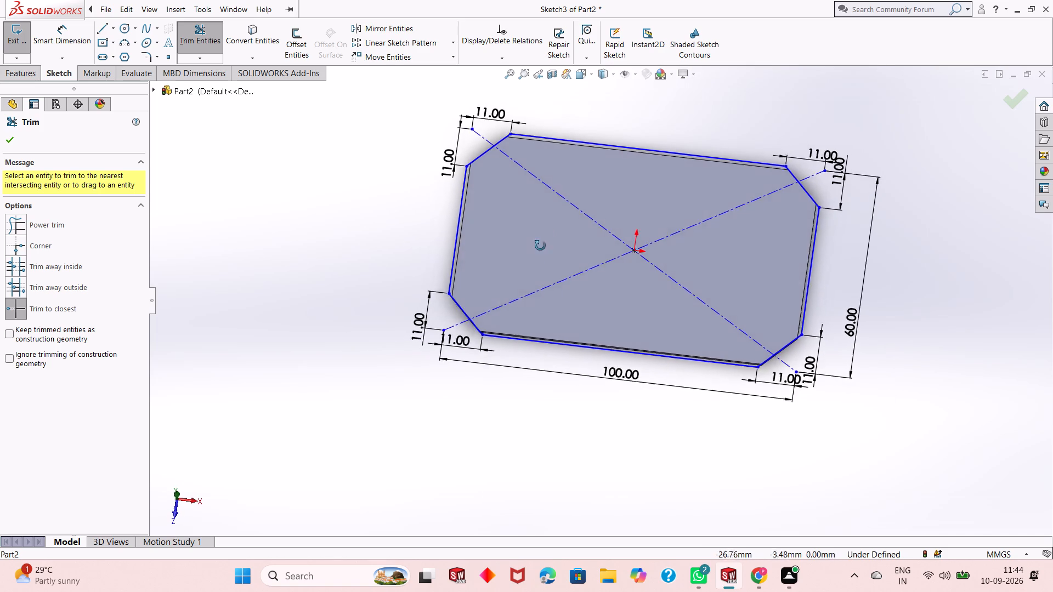
{"action": "middle_click_drag", "start_coordinate": [540, 246], "coordinate": [689, 124]}
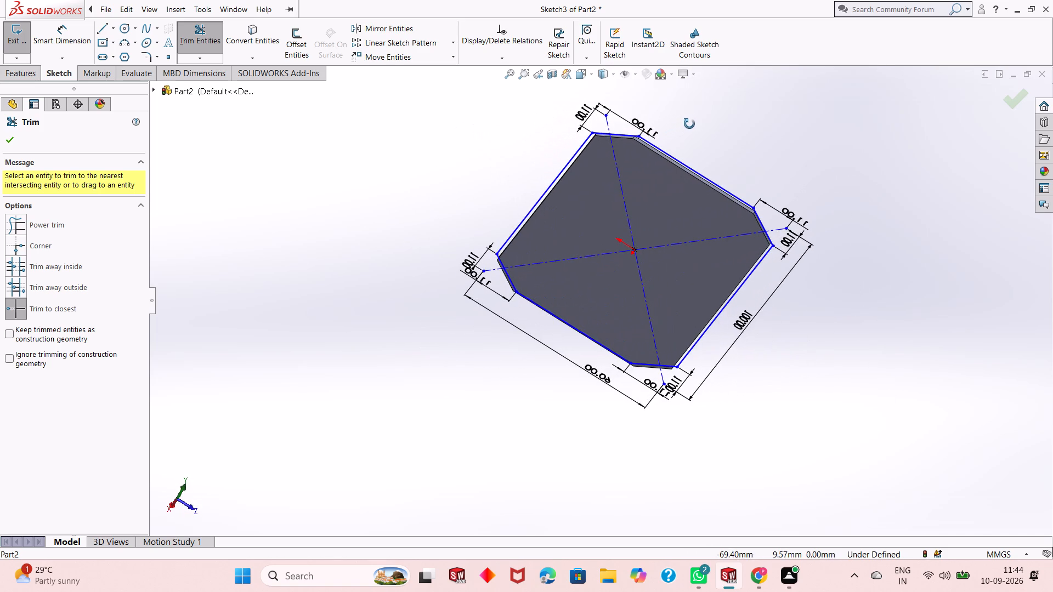
{"action": "middle_click_drag", "start_coordinate": [689, 124], "coordinate": [597, 212]}
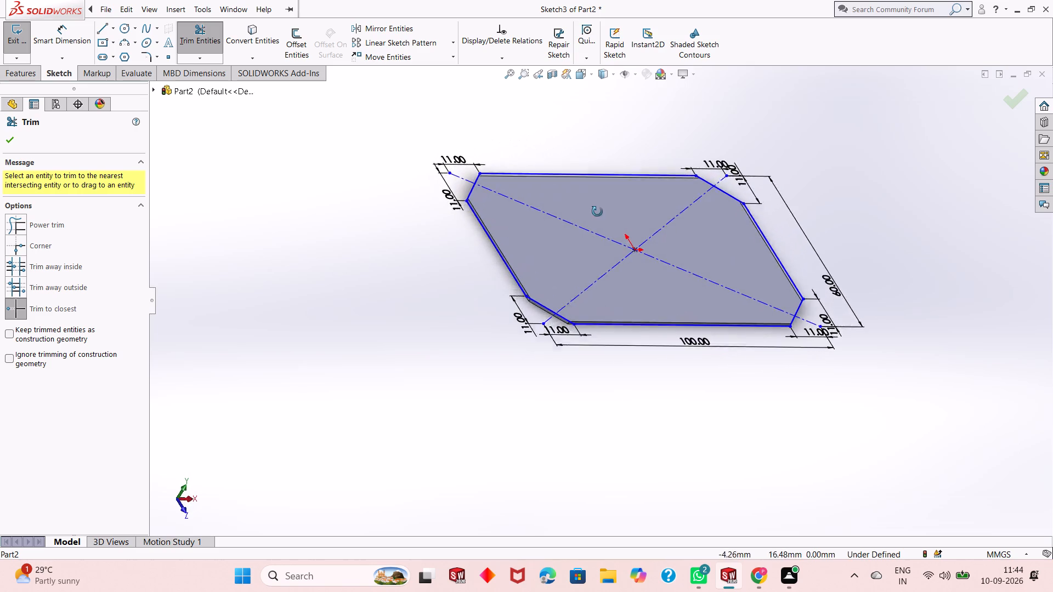
{"action": "middle_click_drag", "start_coordinate": [597, 212], "coordinate": [578, 320]}
{"action": "scroll", "coordinate": [472, 225], "scroll_direction": "down", "scroll_amount": 3}
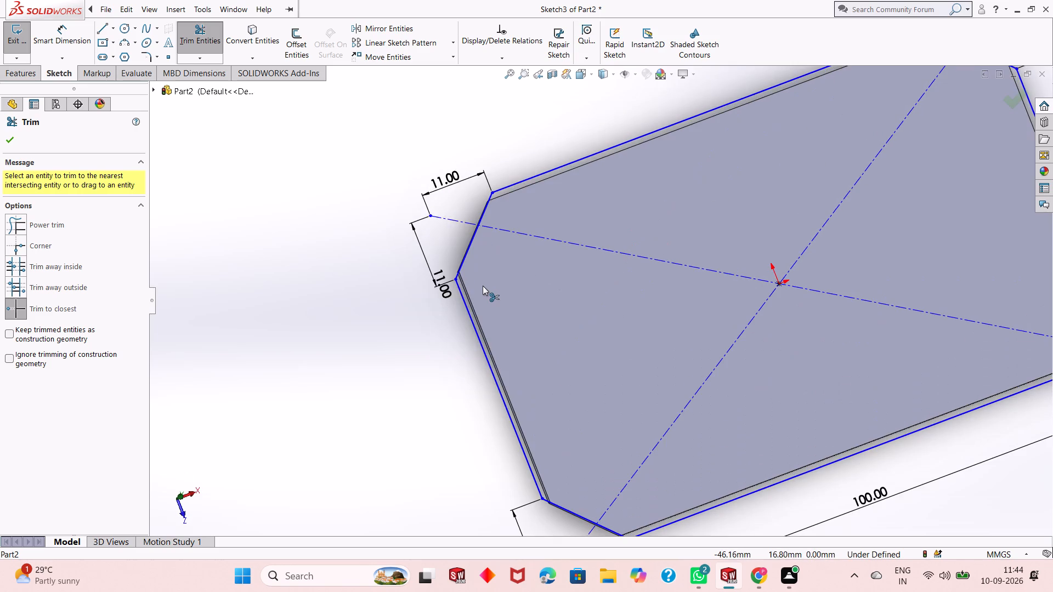
{"action": "scroll", "coordinate": [483, 286], "scroll_direction": "down", "scroll_amount": 8}
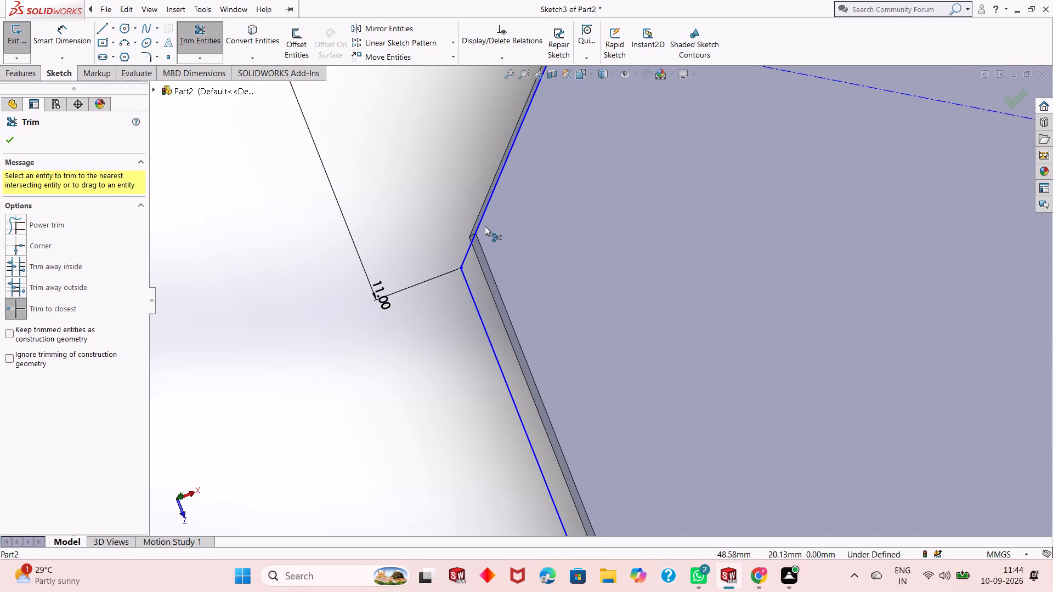
{"action": "scroll", "coordinate": [485, 226], "scroll_direction": "down", "scroll_amount": 4}
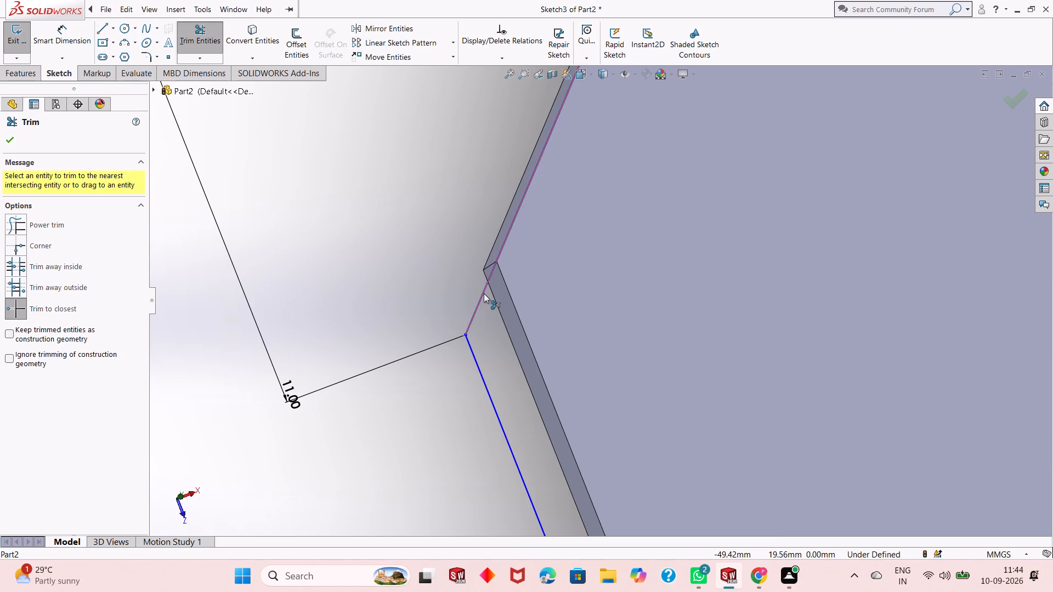
{"action": "scroll", "coordinate": [468, 342], "scroll_direction": "up", "scroll_amount": 10}
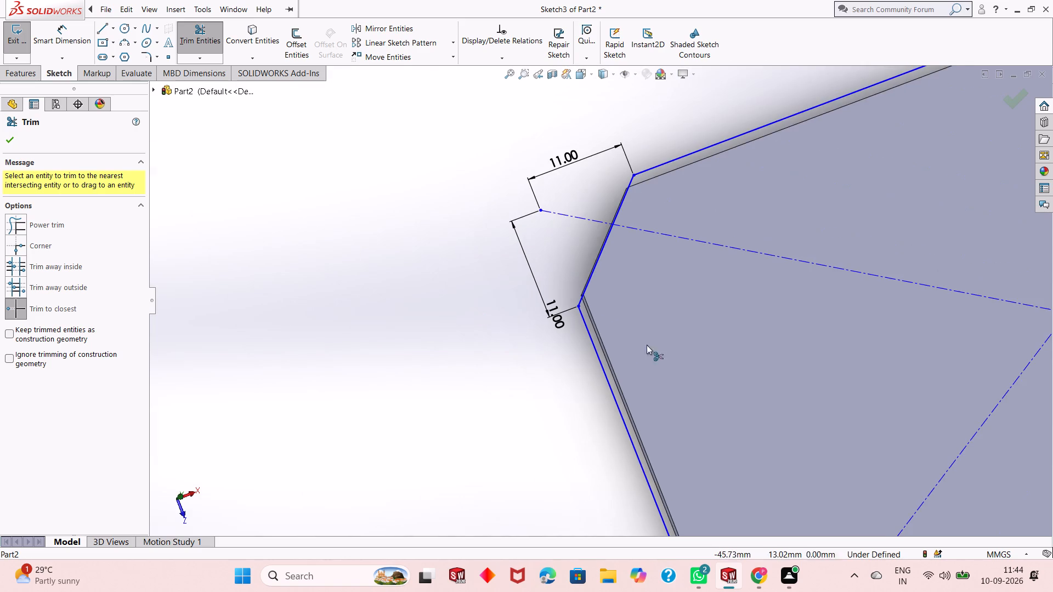
{"action": "scroll", "coordinate": [675, 344], "scroll_direction": "up", "scroll_amount": 1}
{"action": "middle_click_drag", "start_coordinate": [675, 344], "coordinate": [658, 282]}
{"action": "scroll", "coordinate": [546, 316], "scroll_direction": "up", "scroll_amount": 4}
{"action": "scroll", "coordinate": [950, 326], "scroll_direction": "down", "scroll_amount": 2}
{"action": "right_click", "coordinate": [250, 317]}
{"action": "left_click", "coordinate": [279, 355]}
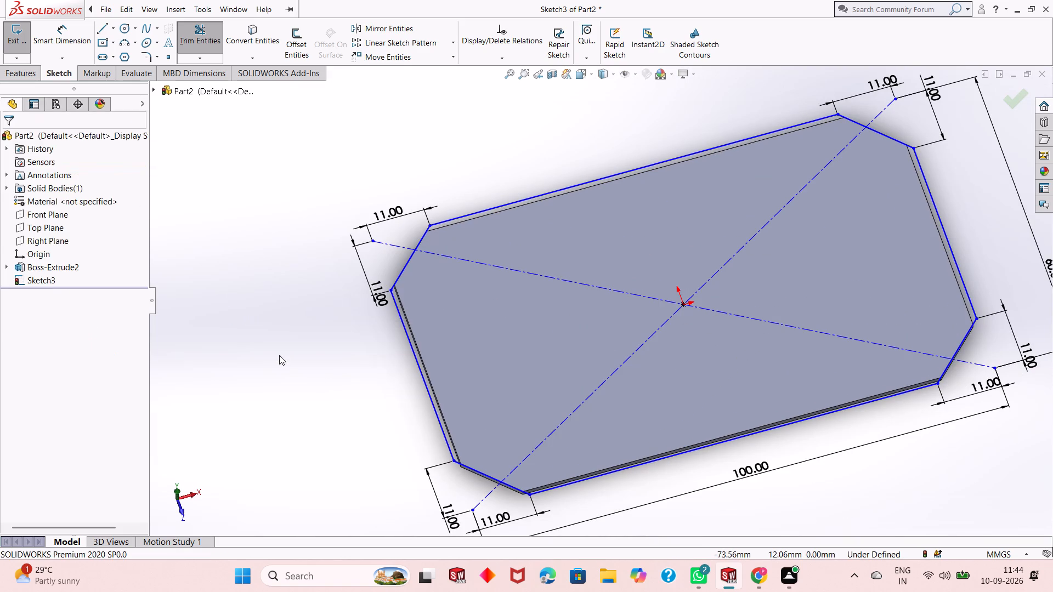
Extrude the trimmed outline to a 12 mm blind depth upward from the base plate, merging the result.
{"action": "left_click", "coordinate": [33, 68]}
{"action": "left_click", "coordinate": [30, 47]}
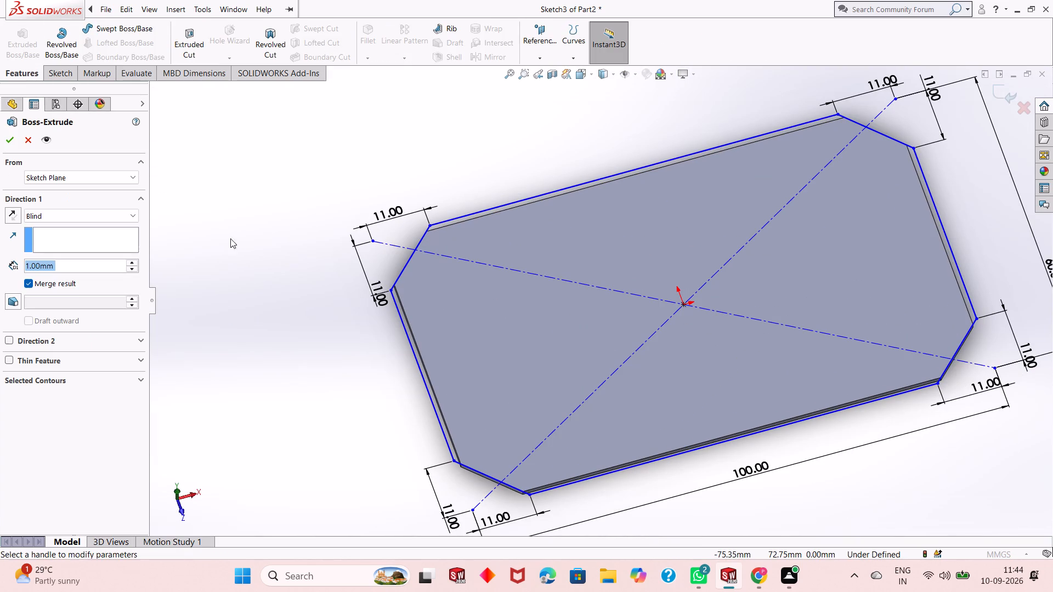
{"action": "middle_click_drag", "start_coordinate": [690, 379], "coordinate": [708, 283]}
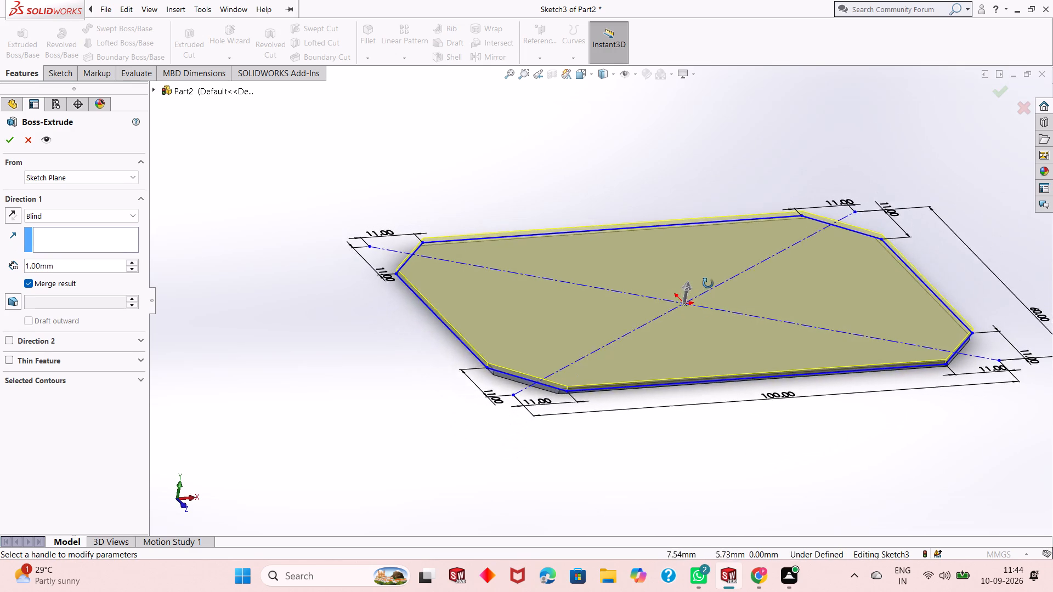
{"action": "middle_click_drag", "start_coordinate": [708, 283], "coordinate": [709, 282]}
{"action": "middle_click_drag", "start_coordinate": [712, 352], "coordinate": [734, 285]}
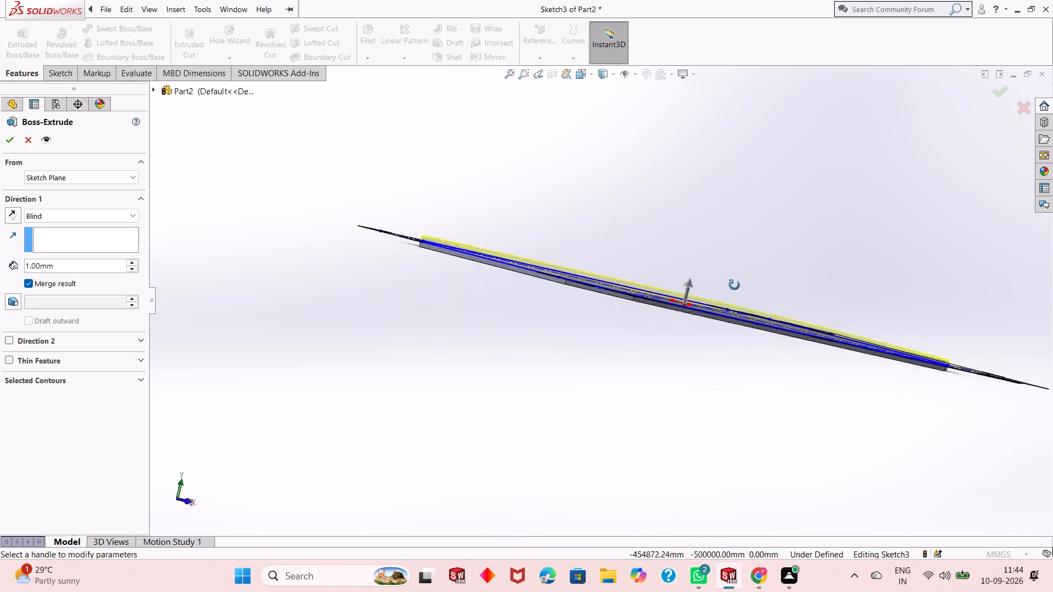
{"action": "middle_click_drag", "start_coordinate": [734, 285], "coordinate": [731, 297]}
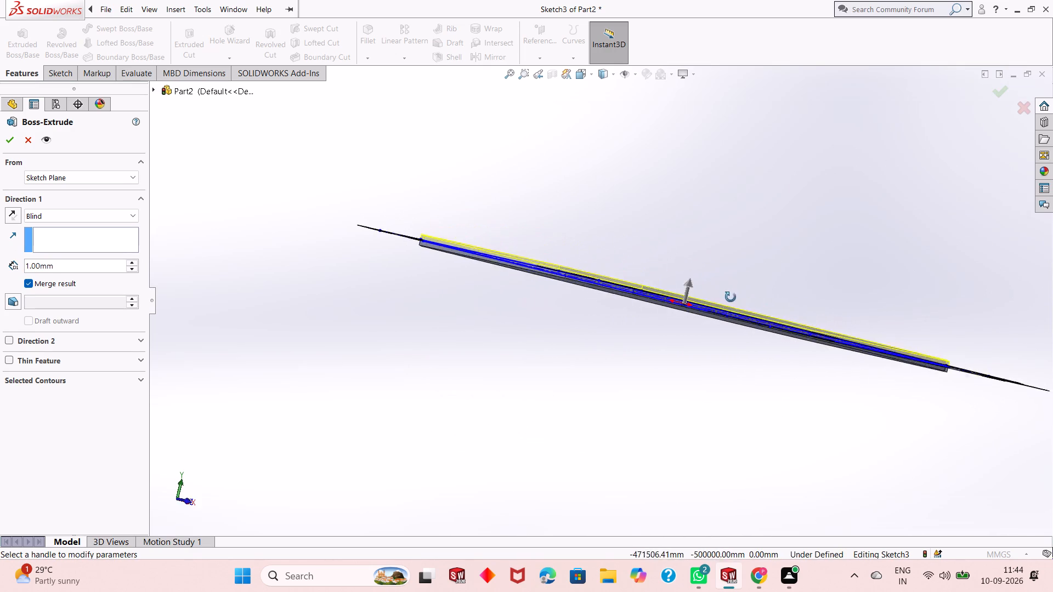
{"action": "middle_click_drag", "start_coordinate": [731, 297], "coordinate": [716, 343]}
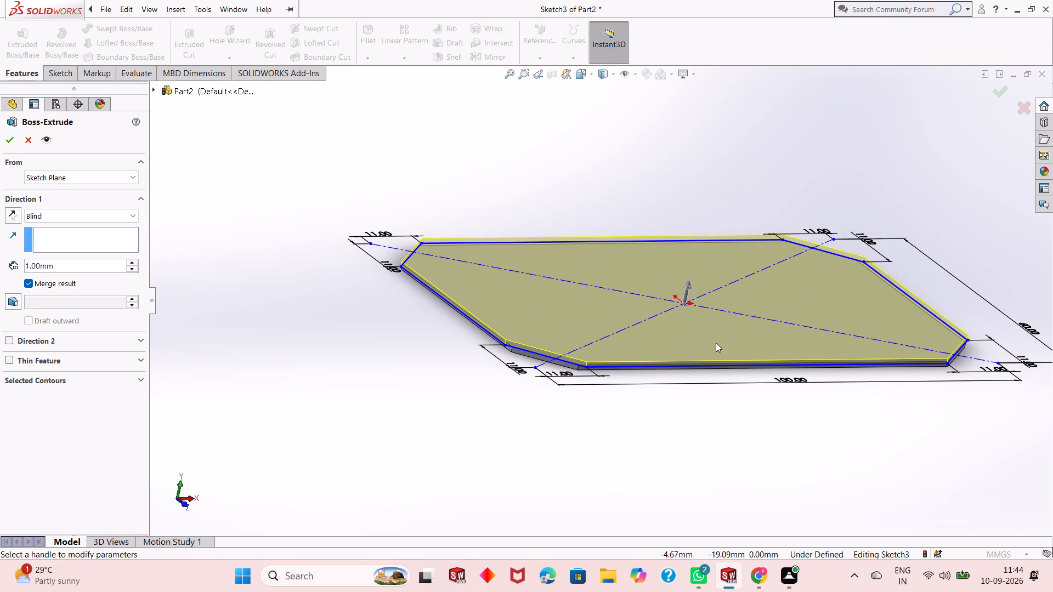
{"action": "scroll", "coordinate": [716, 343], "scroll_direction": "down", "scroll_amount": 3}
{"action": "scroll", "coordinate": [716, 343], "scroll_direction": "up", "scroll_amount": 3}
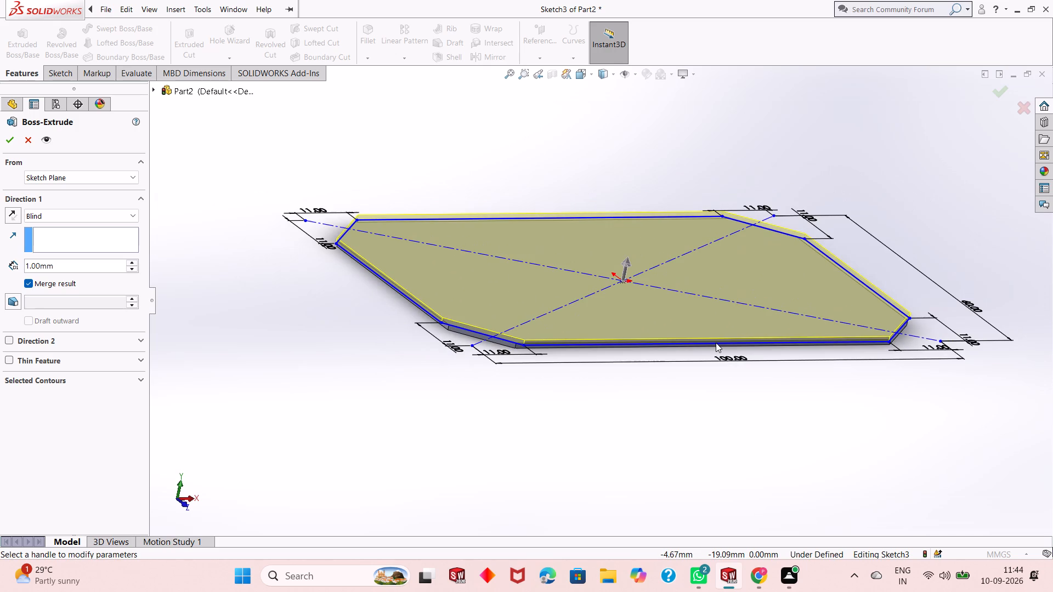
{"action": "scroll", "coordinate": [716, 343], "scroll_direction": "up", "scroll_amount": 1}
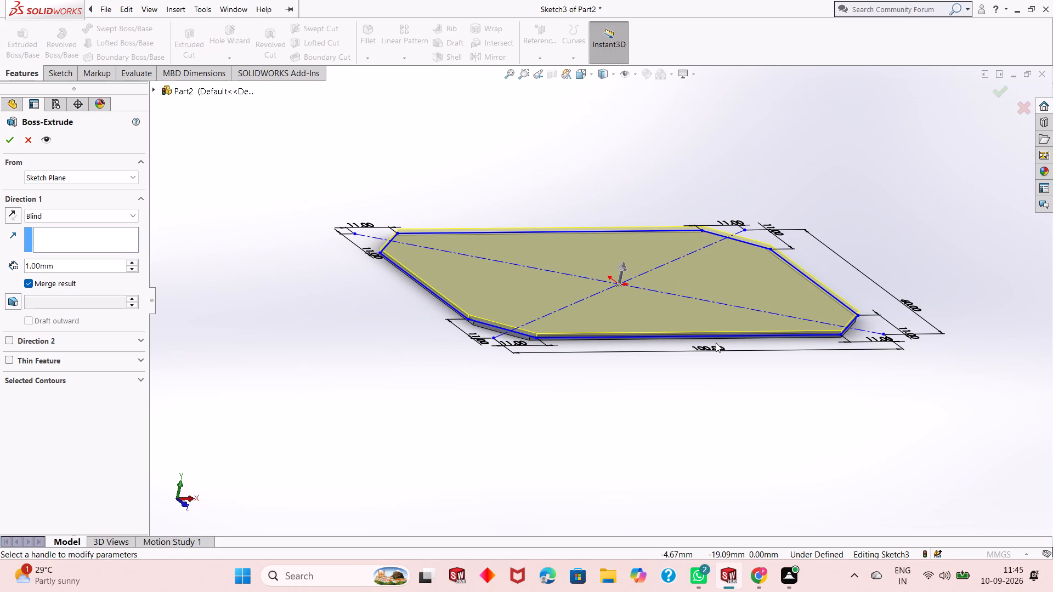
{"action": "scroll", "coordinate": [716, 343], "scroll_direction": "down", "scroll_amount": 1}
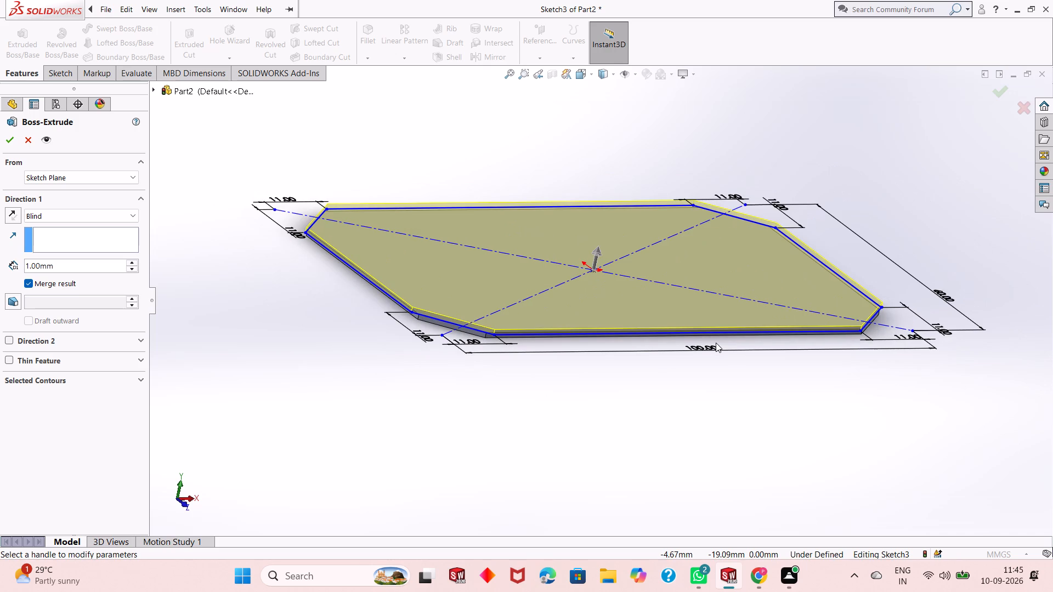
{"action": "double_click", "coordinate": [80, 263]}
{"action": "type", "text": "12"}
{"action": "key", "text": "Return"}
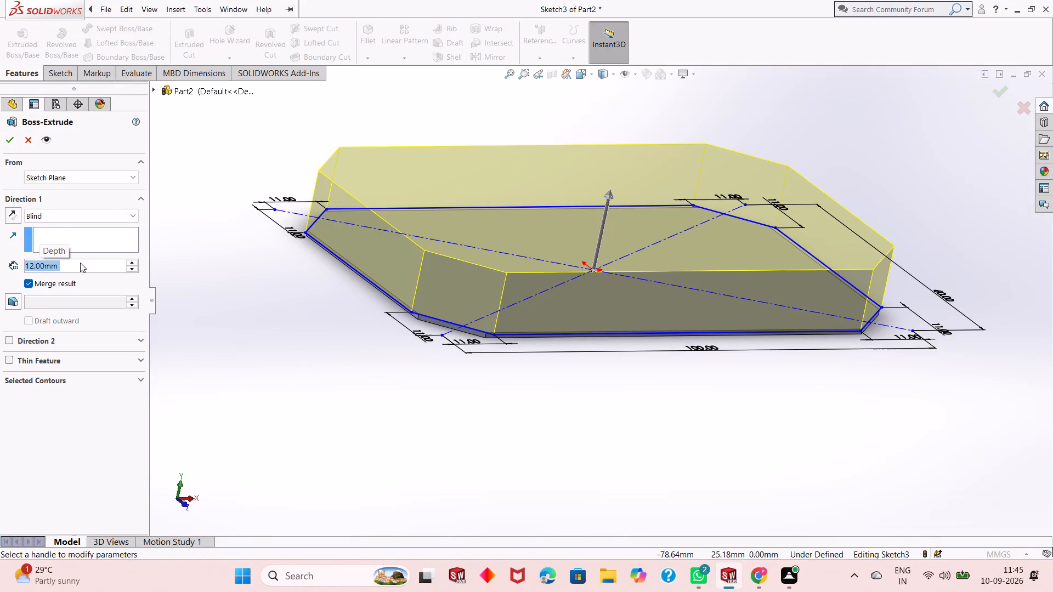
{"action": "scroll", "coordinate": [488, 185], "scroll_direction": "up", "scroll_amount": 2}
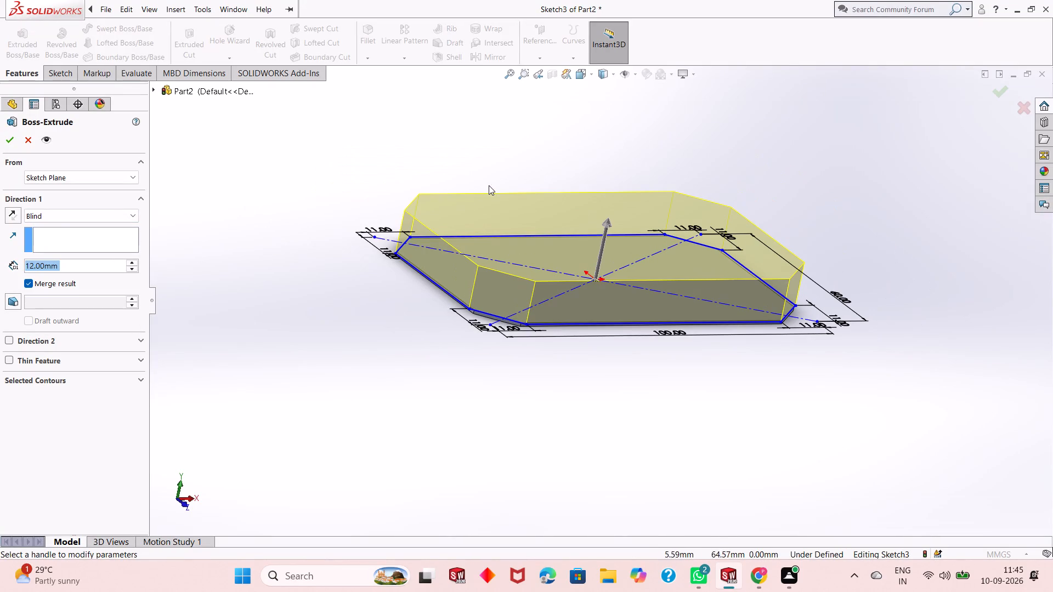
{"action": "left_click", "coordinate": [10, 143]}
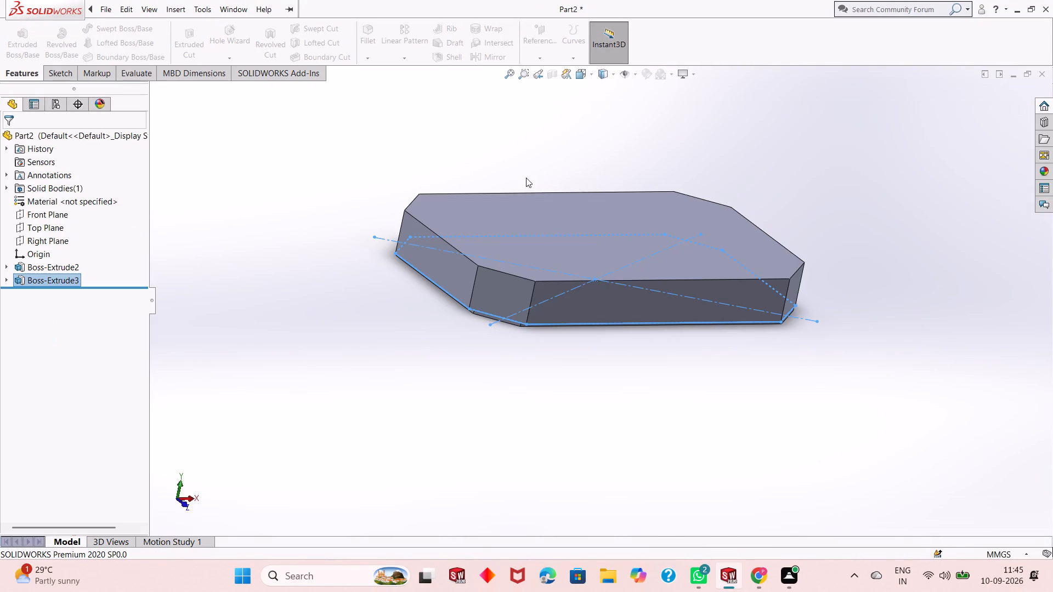
Examine the underside edges and cut corners where the new extrusion meets the base plate.
{"action": "middle_click_drag", "start_coordinate": [693, 320], "coordinate": [698, 130]}
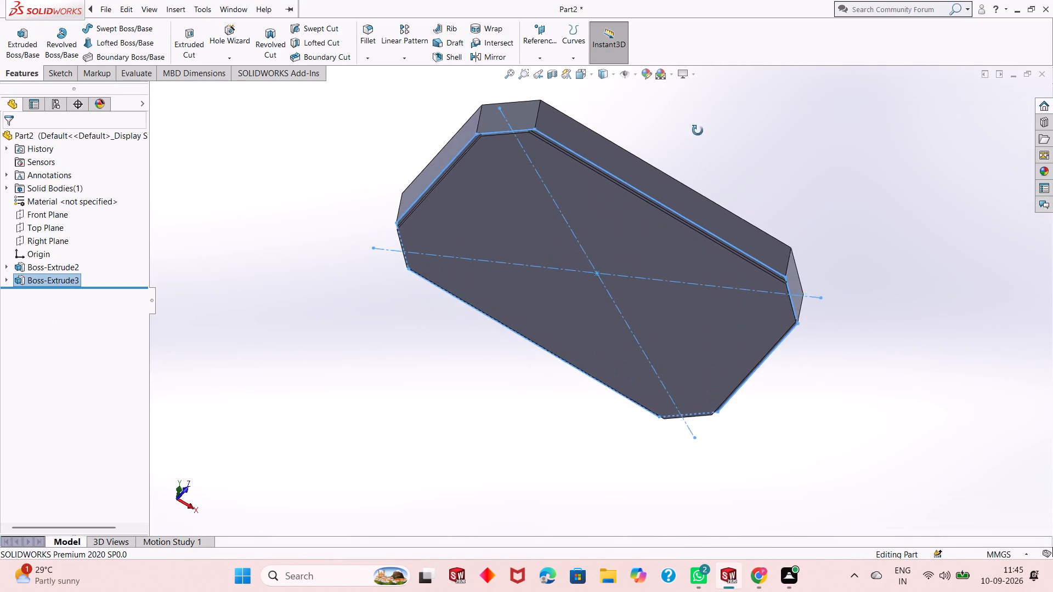
{"action": "middle_click_drag", "start_coordinate": [698, 130], "coordinate": [695, 142]}
{"action": "scroll", "coordinate": [576, 169], "scroll_direction": "down", "scroll_amount": 6}
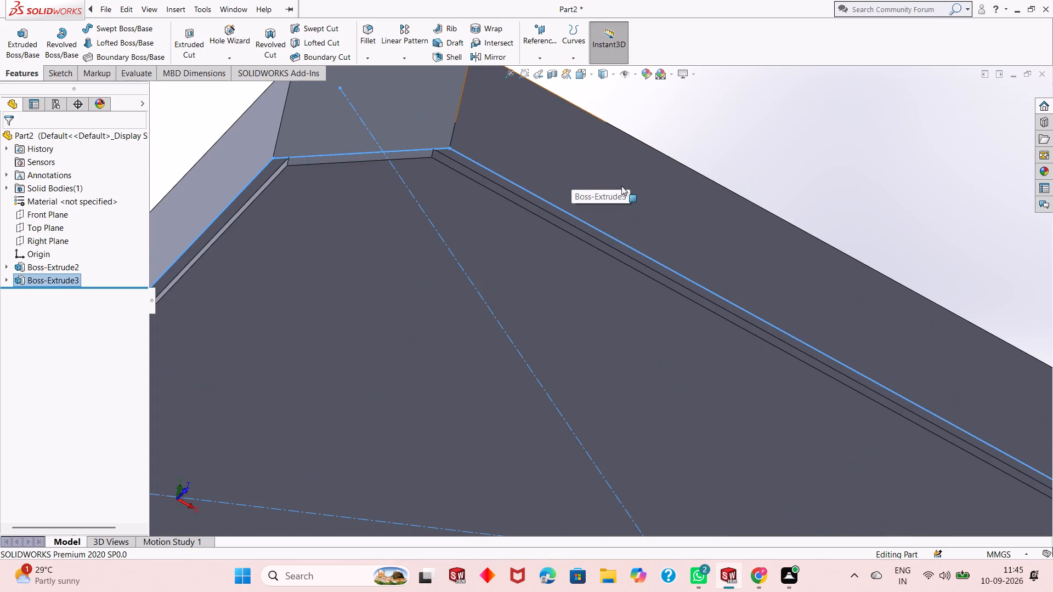
{"action": "scroll", "coordinate": [607, 192], "scroll_direction": "up", "scroll_amount": 1}
{"action": "middle_click_drag", "start_coordinate": [607, 192], "coordinate": [636, 127]}
{"action": "middle_click_drag", "start_coordinate": [668, 168], "coordinate": [701, 109]}
{"action": "scroll", "coordinate": [599, 192], "scroll_direction": "up", "scroll_amount": 1}
{"action": "key", "text": "Escape"}
{"action": "middle_click_drag", "start_coordinate": [632, 150], "coordinate": [608, 187]}
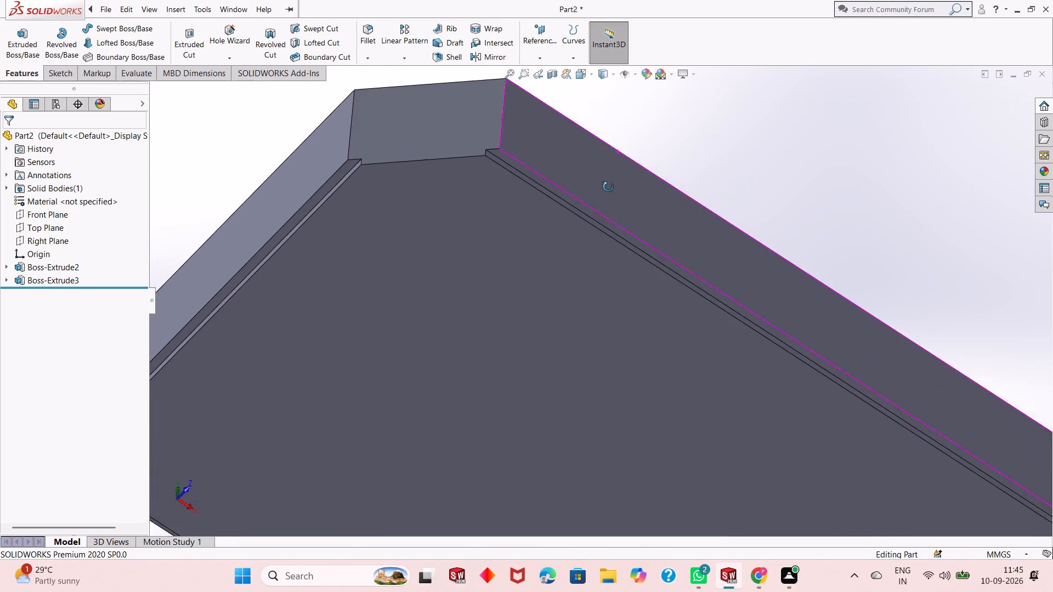
{"action": "middle_click_drag", "start_coordinate": [608, 187], "coordinate": [601, 196]}
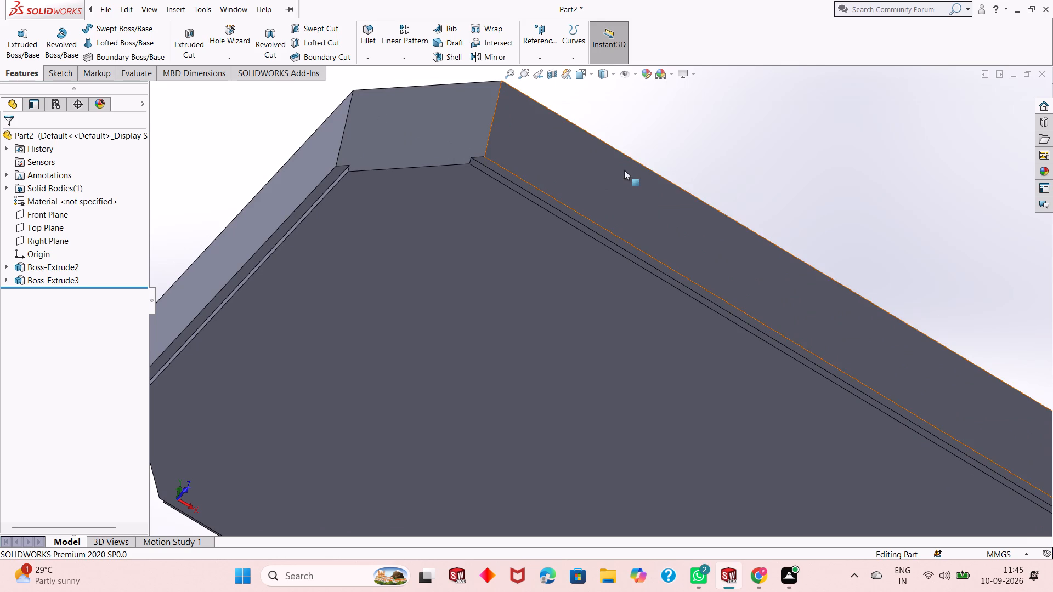
{"action": "middle_click_drag", "start_coordinate": [627, 170], "coordinate": [602, 283]}
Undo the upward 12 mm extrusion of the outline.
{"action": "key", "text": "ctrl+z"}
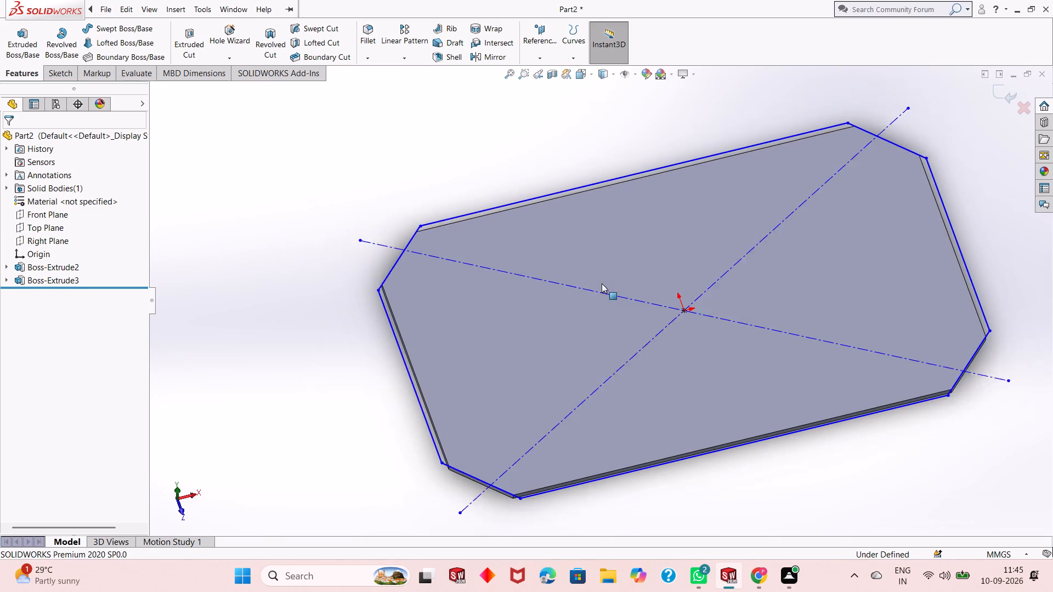
Extrude the trimmed outline 12 mm in the reversed direction, downward through the base plate, merging the result.
{"action": "middle_click_drag", "start_coordinate": [591, 333], "coordinate": [588, 195]}
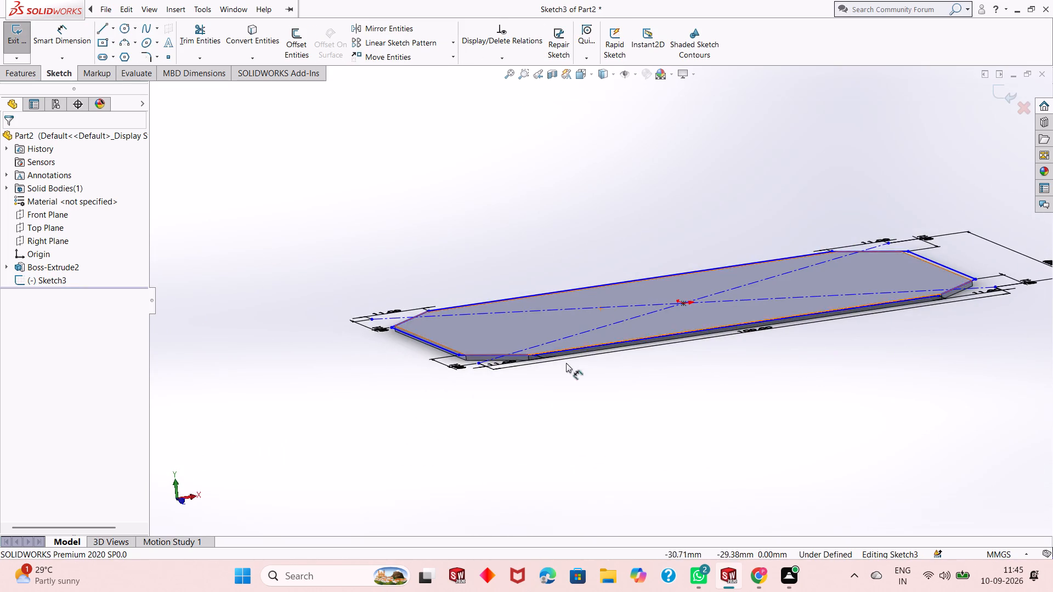
{"action": "scroll", "coordinate": [560, 371], "scroll_direction": "down", "scroll_amount": 5}
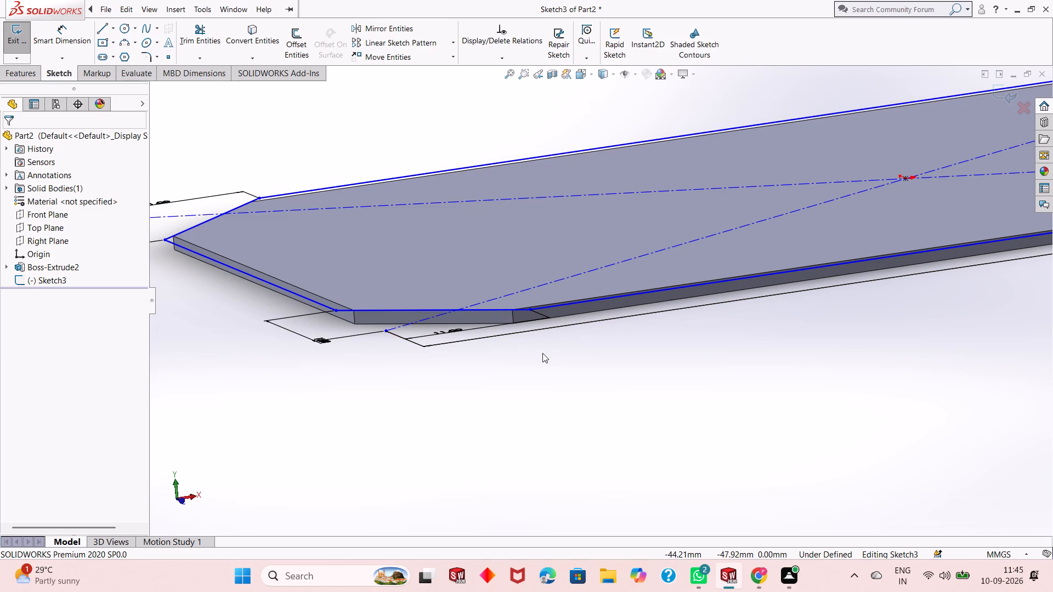
{"action": "scroll", "coordinate": [567, 288], "scroll_direction": "up", "scroll_amount": 2}
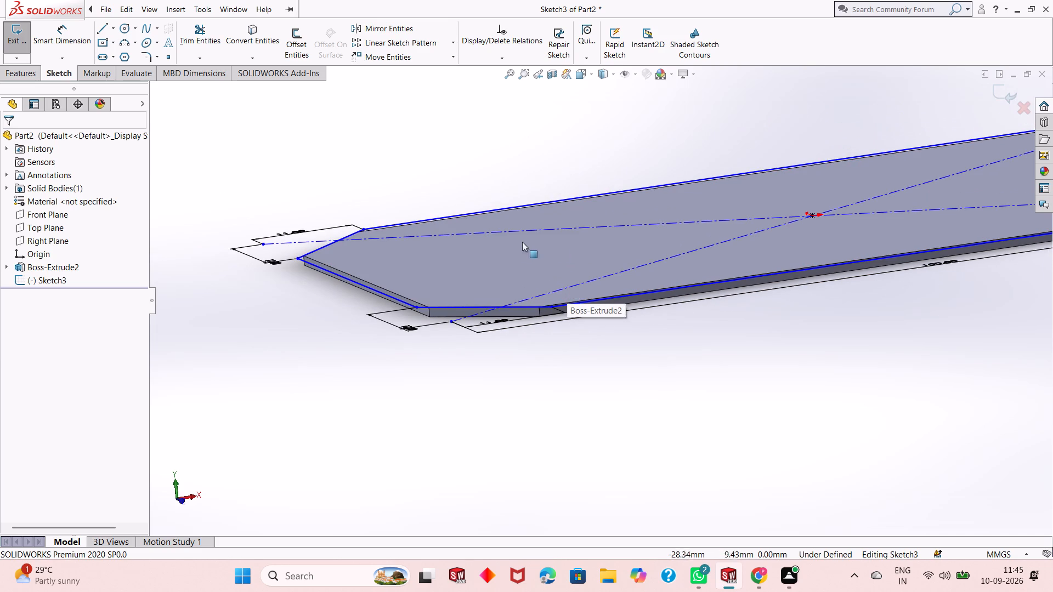
{"action": "left_click", "coordinate": [25, 75]}
{"action": "left_click", "coordinate": [29, 45]}
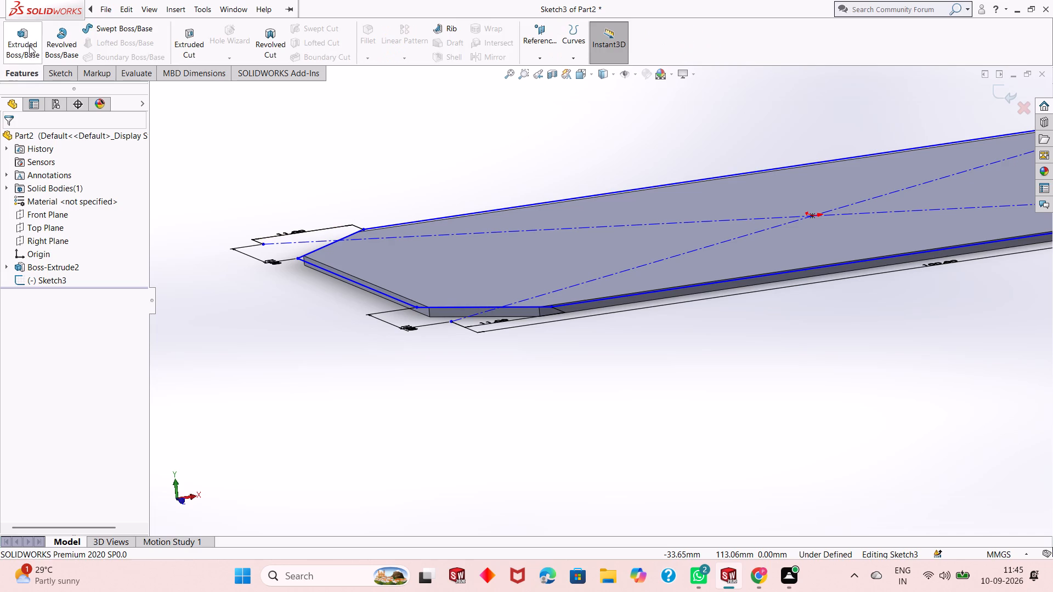
{"action": "scroll", "coordinate": [537, 213], "scroll_direction": "up", "scroll_amount": 2}
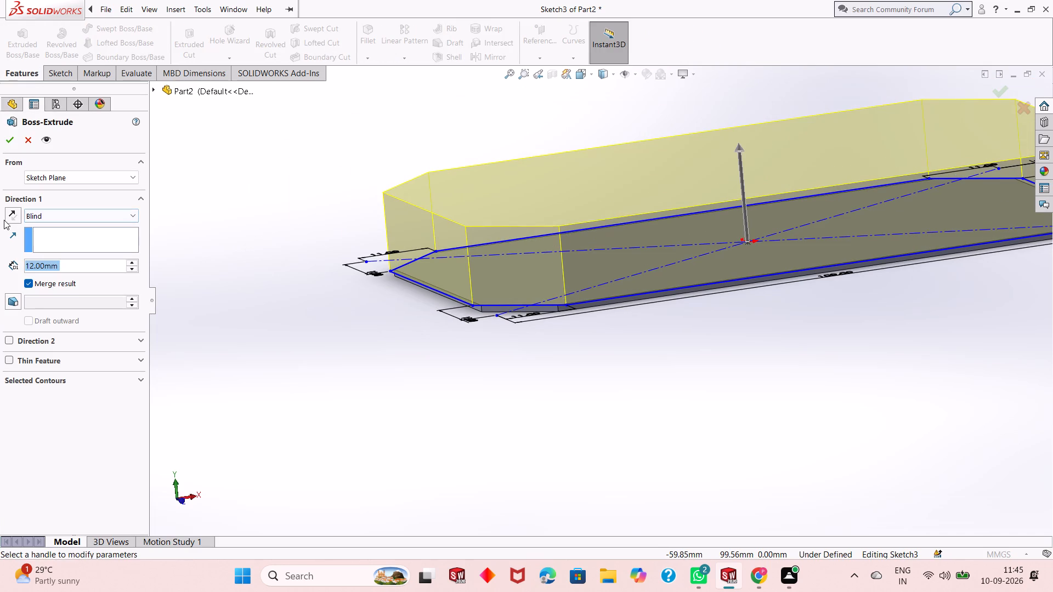
{"action": "left_click", "coordinate": [10, 210]}
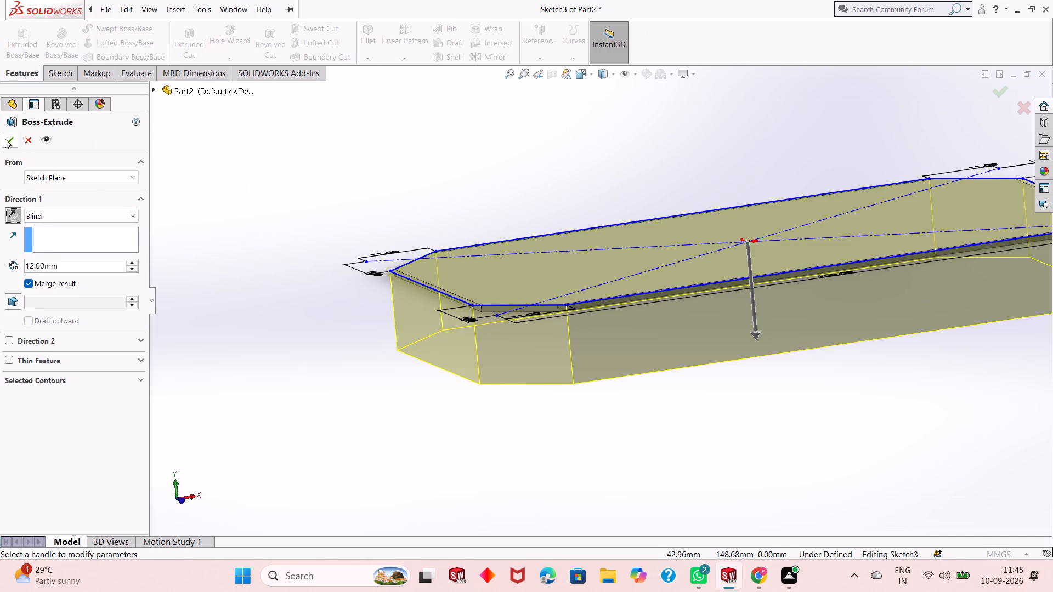
{"action": "left_click", "coordinate": [7, 139]}
{"action": "key", "text": "Escape"}
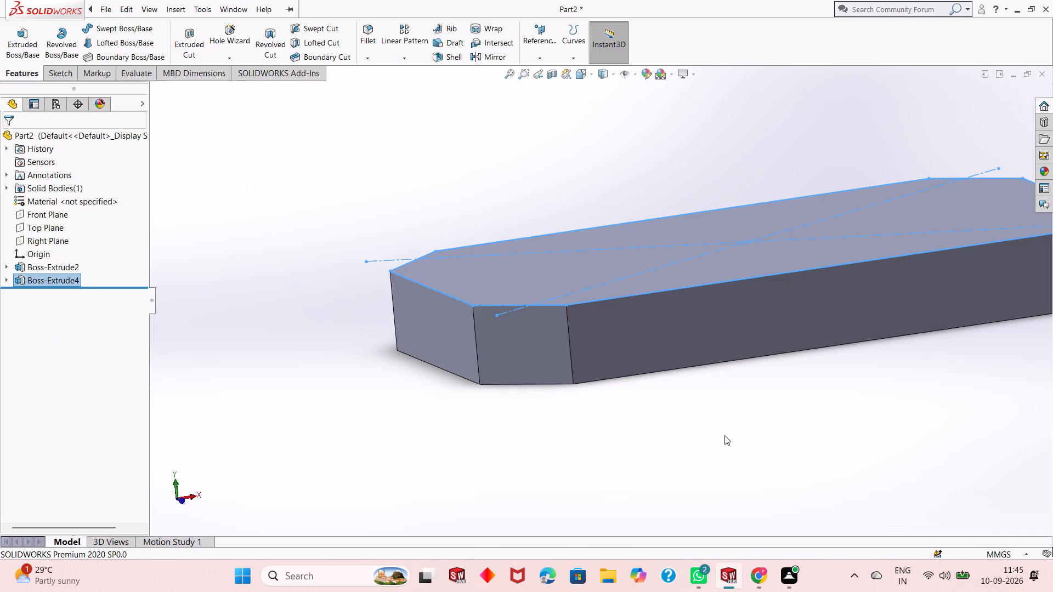
{"action": "key", "text": "Escape"}
Start a new sketch on the bottom face of the extruded block and view it face-on.
{"action": "middle_click_drag", "start_coordinate": [726, 444], "coordinate": [722, 331]}
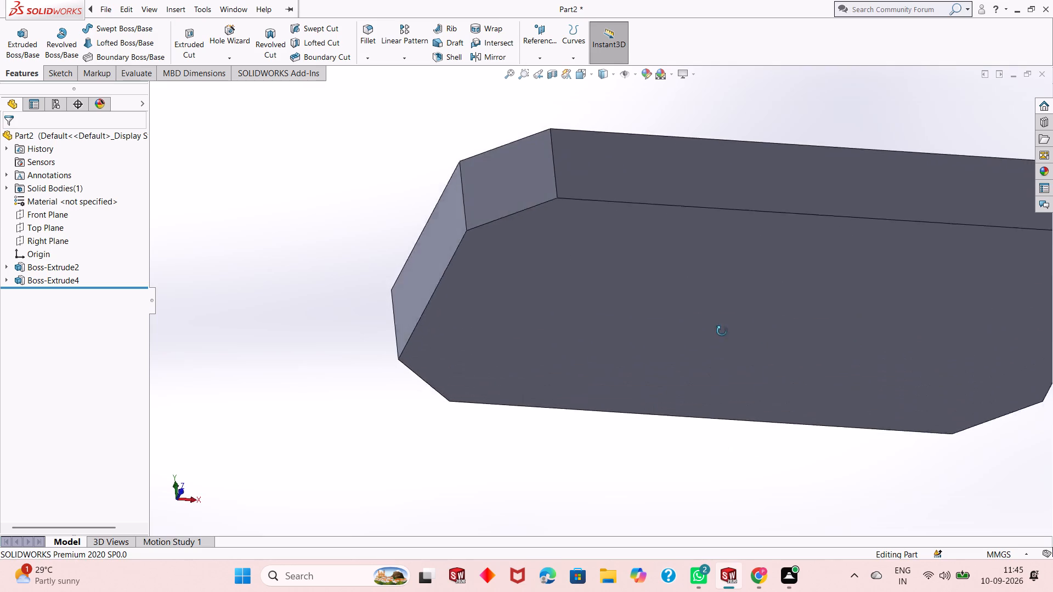
{"action": "middle_click_drag", "start_coordinate": [722, 331], "coordinate": [695, 244]}
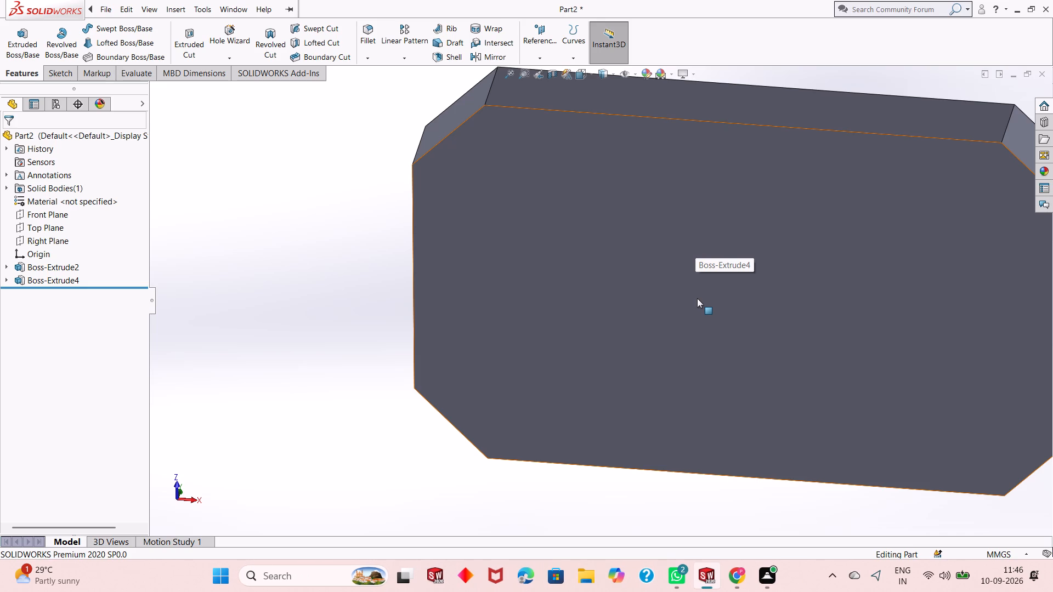
{"action": "left_click", "coordinate": [629, 250]}
{"action": "left_click", "coordinate": [682, 219]}
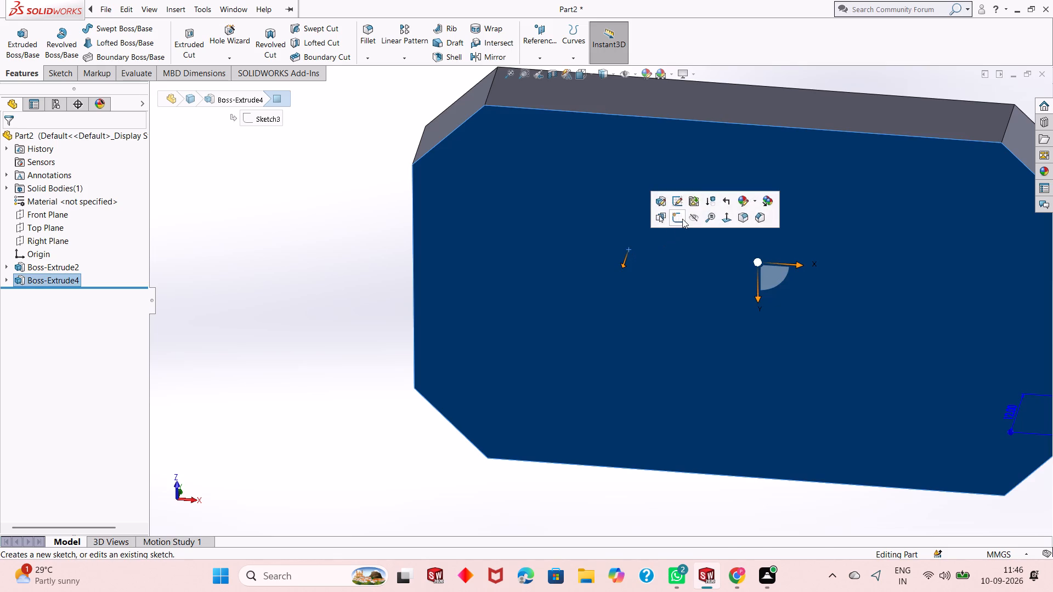
{"action": "key", "text": "ctrl+8"}
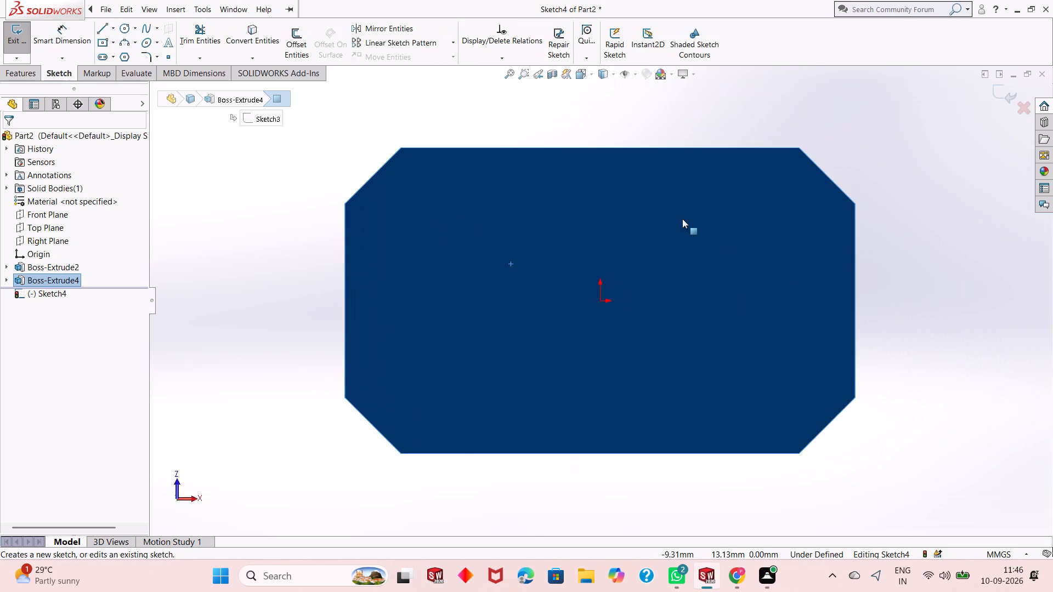
{"action": "key", "text": "Escape"}
{"action": "key", "text": "Escape"}
{"action": "key", "text": "Escape"}
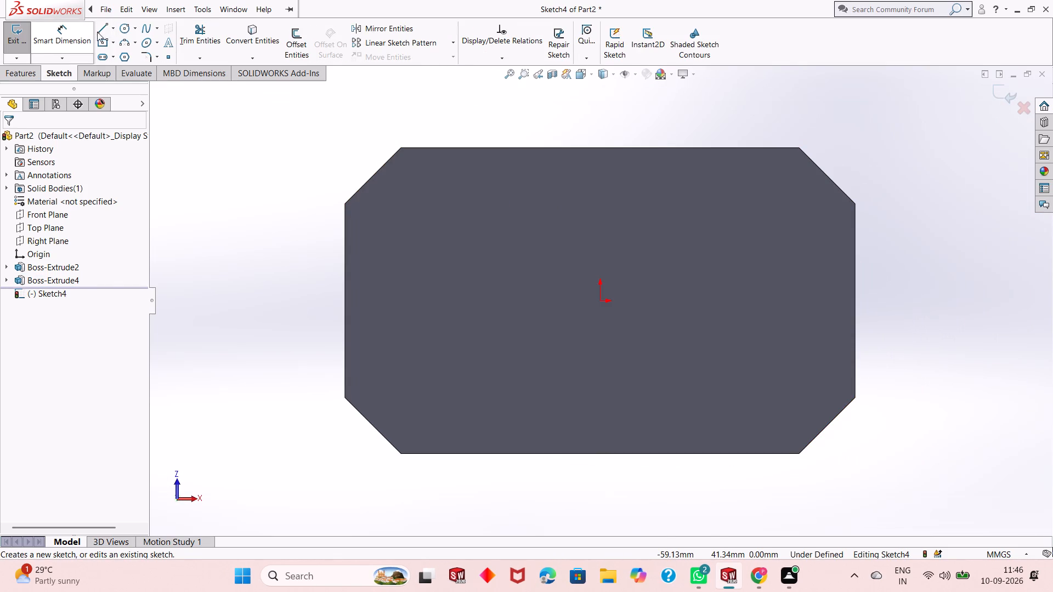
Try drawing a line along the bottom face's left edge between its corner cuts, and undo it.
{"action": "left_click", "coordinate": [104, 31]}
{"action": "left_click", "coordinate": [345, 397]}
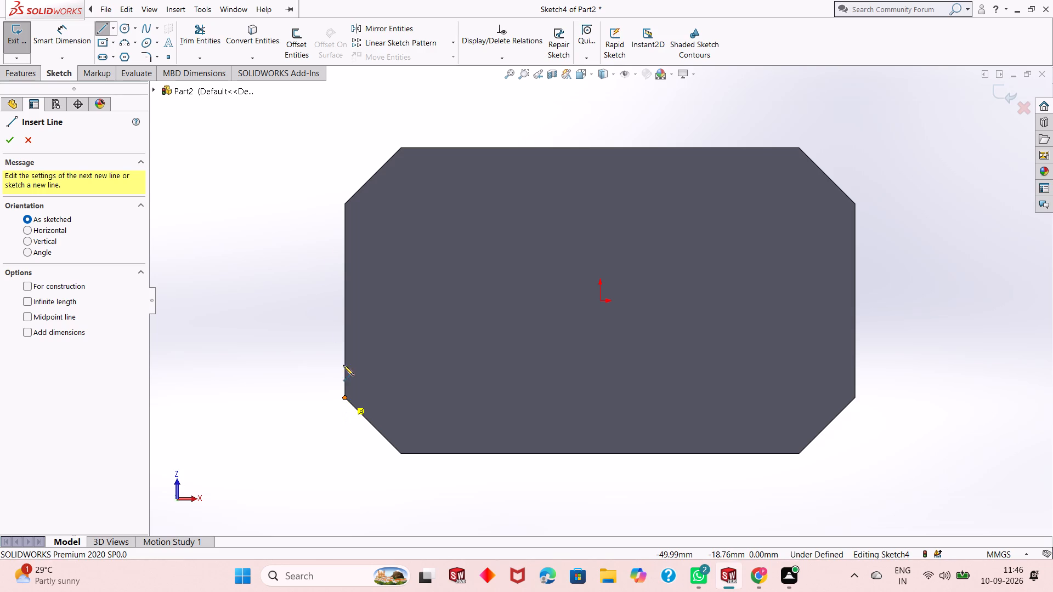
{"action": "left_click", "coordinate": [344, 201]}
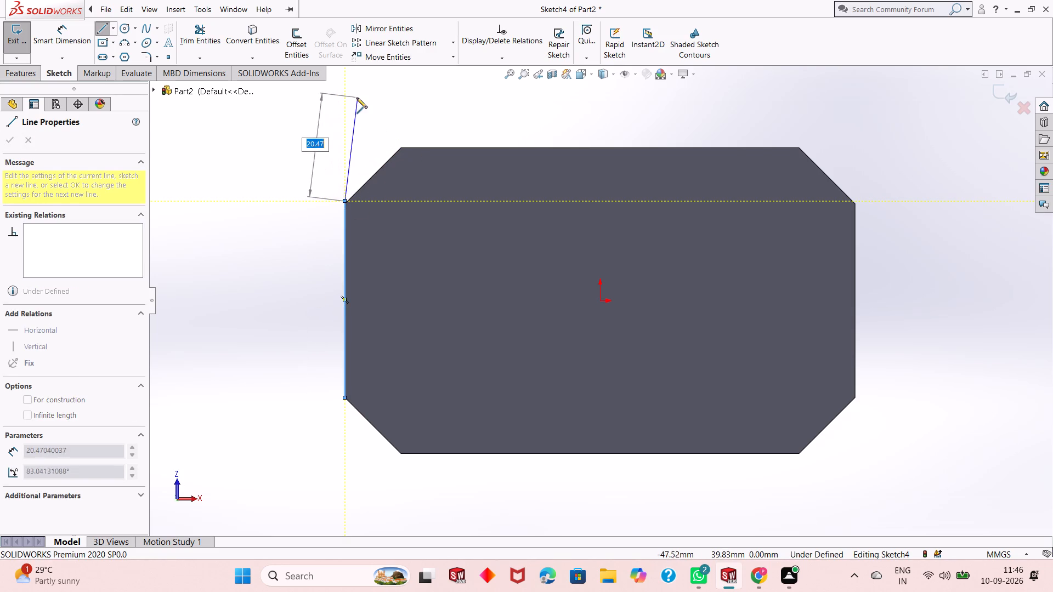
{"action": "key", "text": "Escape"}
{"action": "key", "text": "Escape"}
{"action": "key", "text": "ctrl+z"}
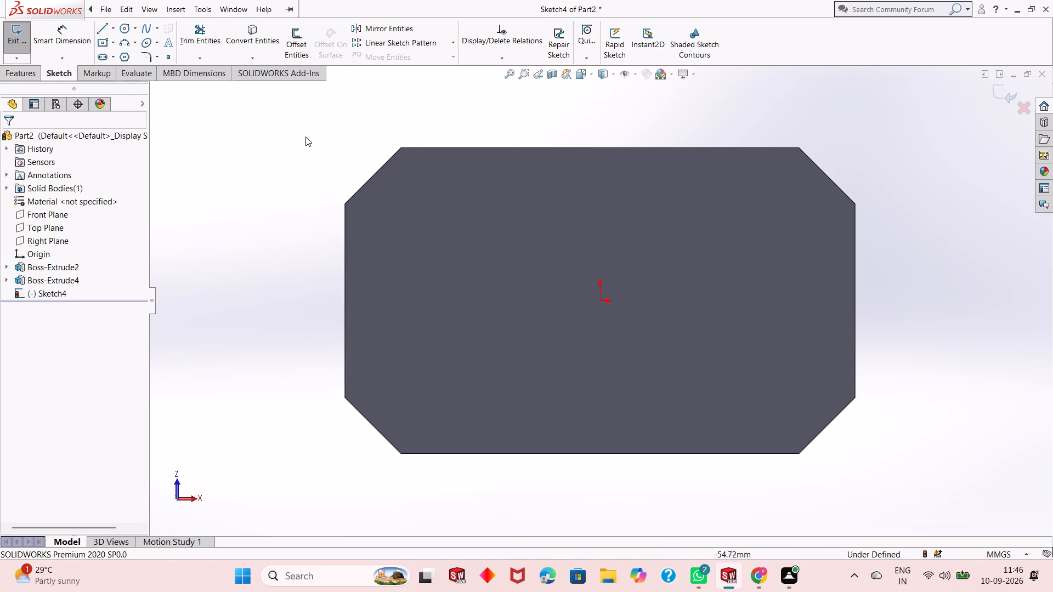
Trace the bottom face's full perimeter with eight connected lines, closing the corner-cut outline at its starting corner.
{"action": "left_click", "coordinate": [103, 30]}
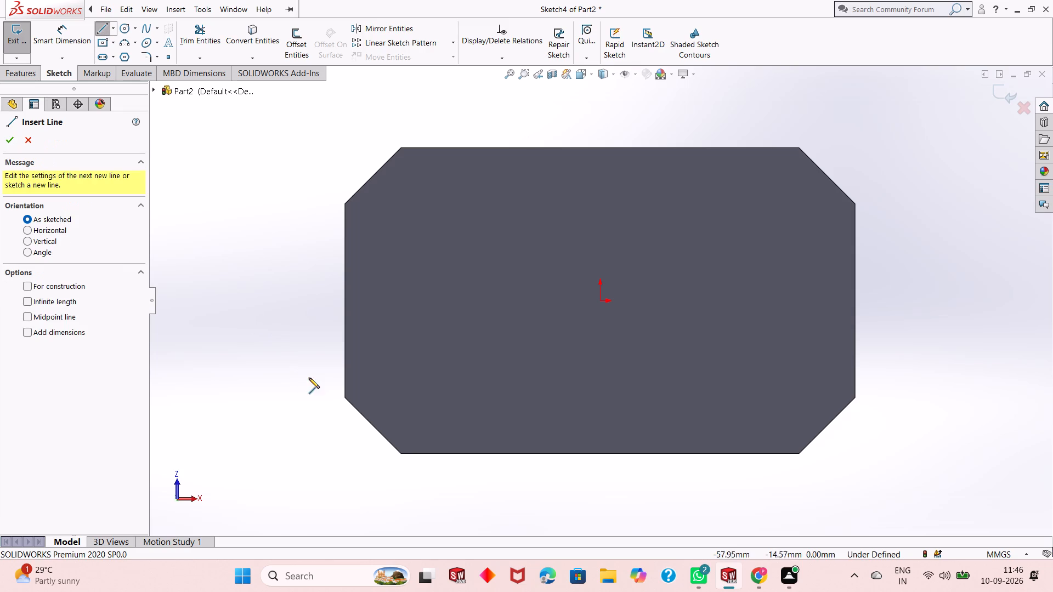
{"action": "left_click", "coordinate": [345, 398]}
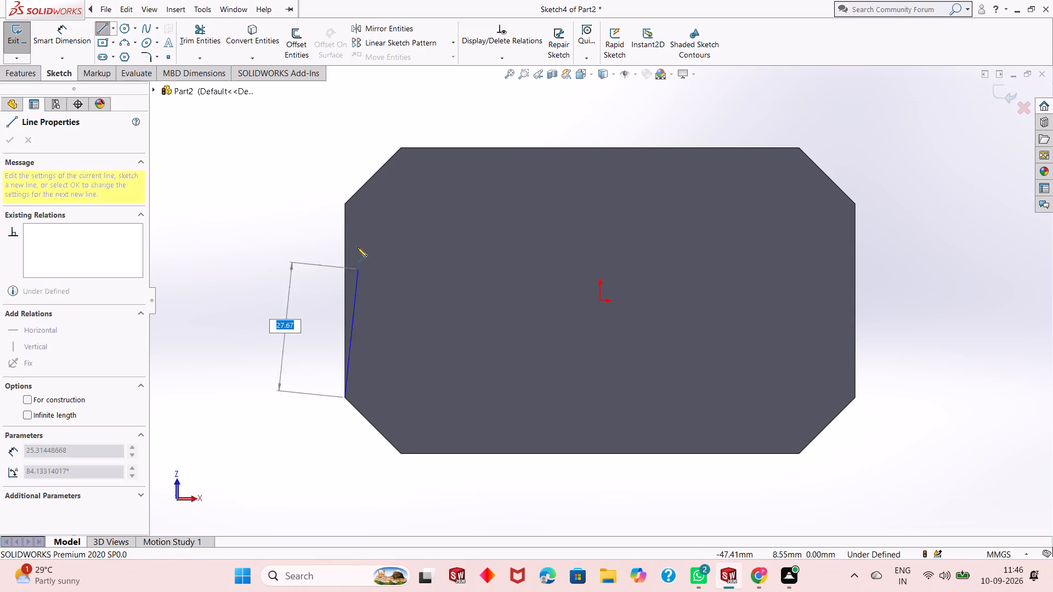
{"action": "left_click", "coordinate": [346, 202]}
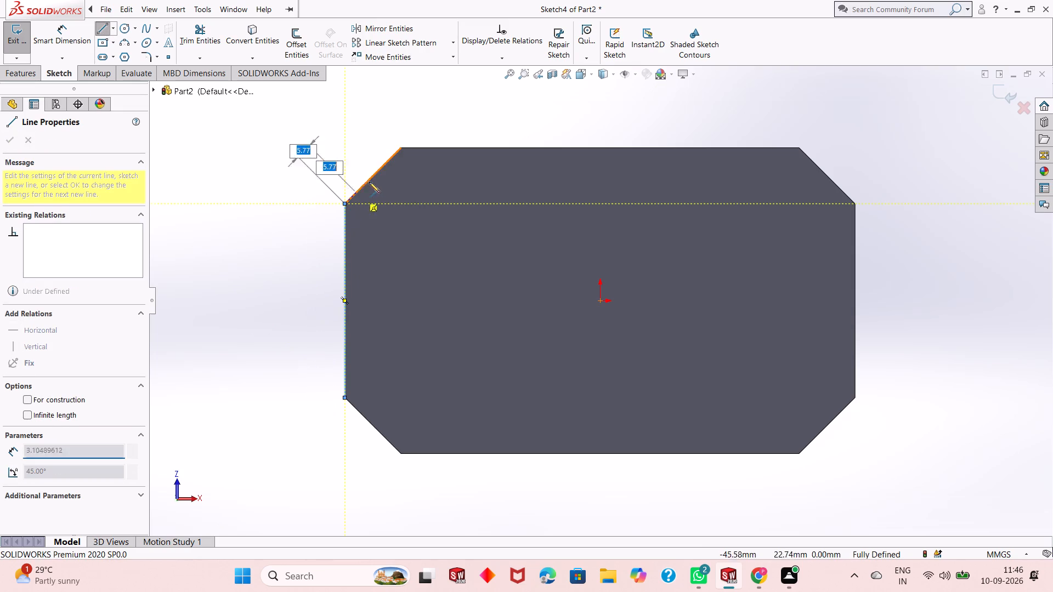
{"action": "left_click", "coordinate": [401, 148]}
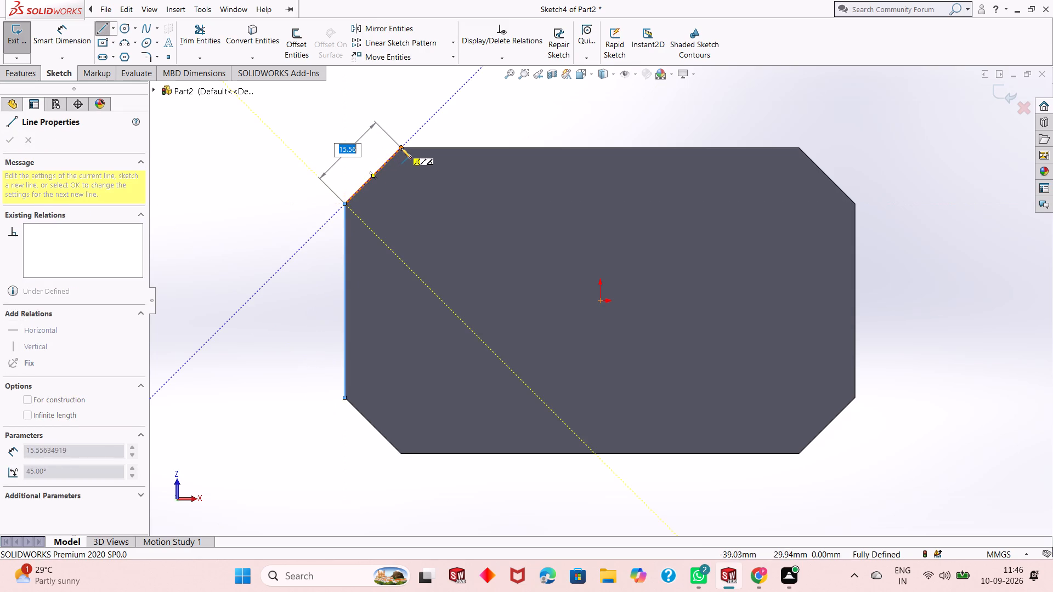
{"action": "left_click", "coordinate": [800, 147]}
{"action": "left_click", "coordinate": [855, 203]}
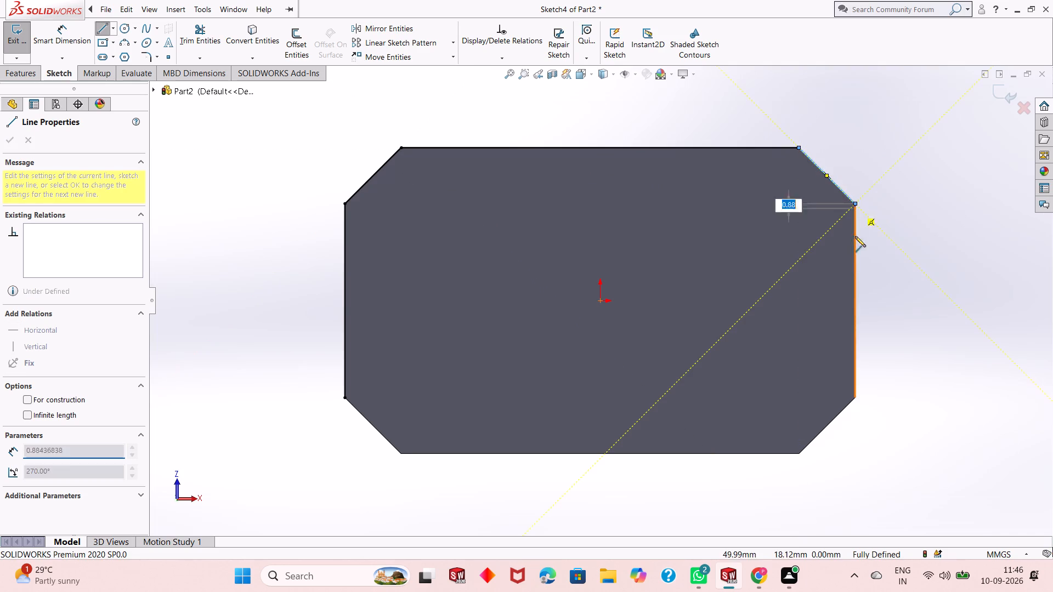
{"action": "left_click", "coordinate": [857, 395]}
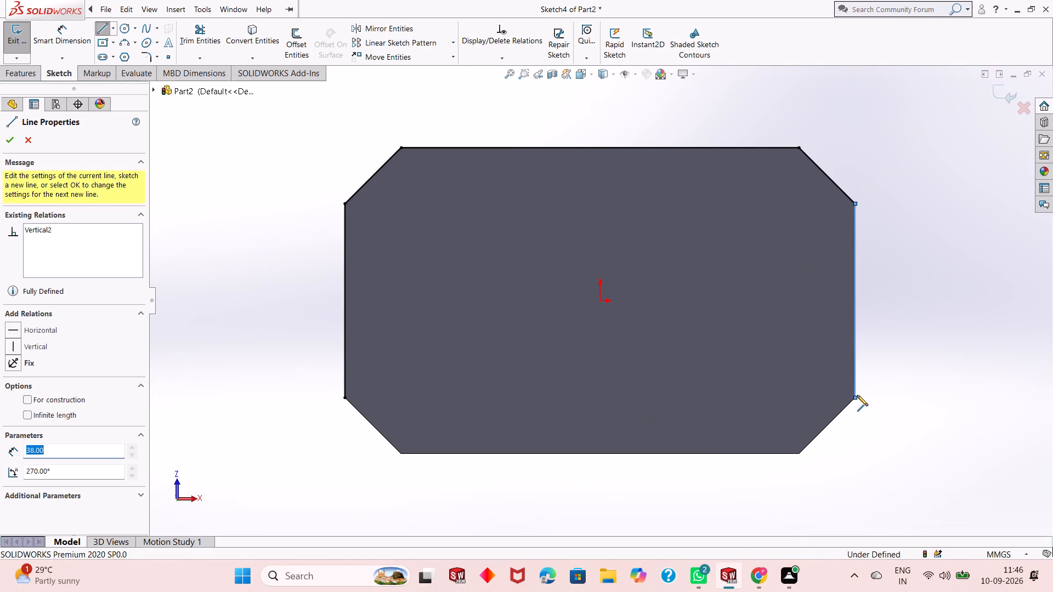
{"action": "left_click", "coordinate": [801, 454]}
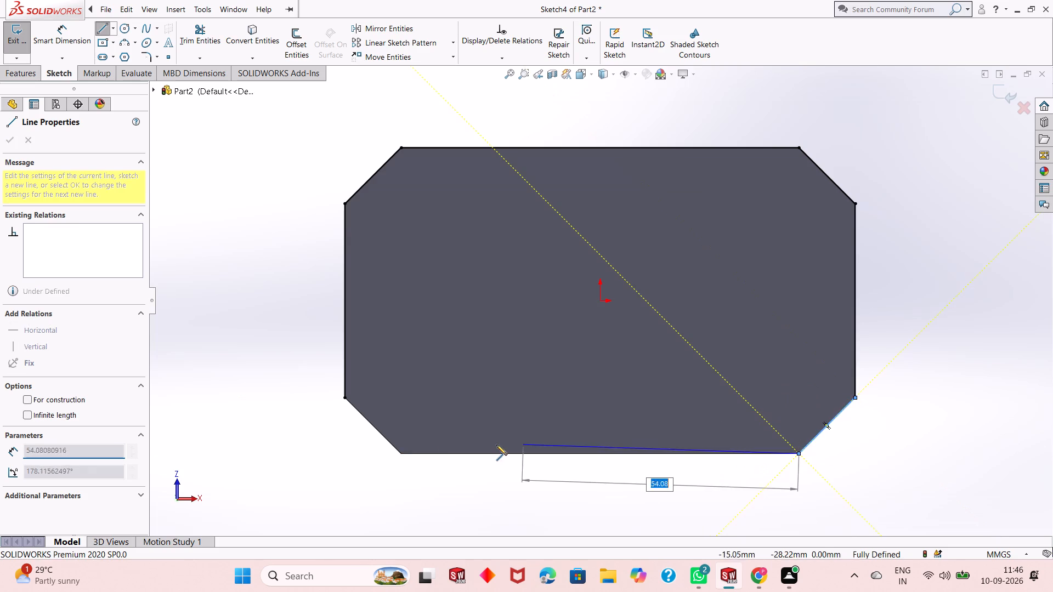
{"action": "left_click", "coordinate": [404, 454]}
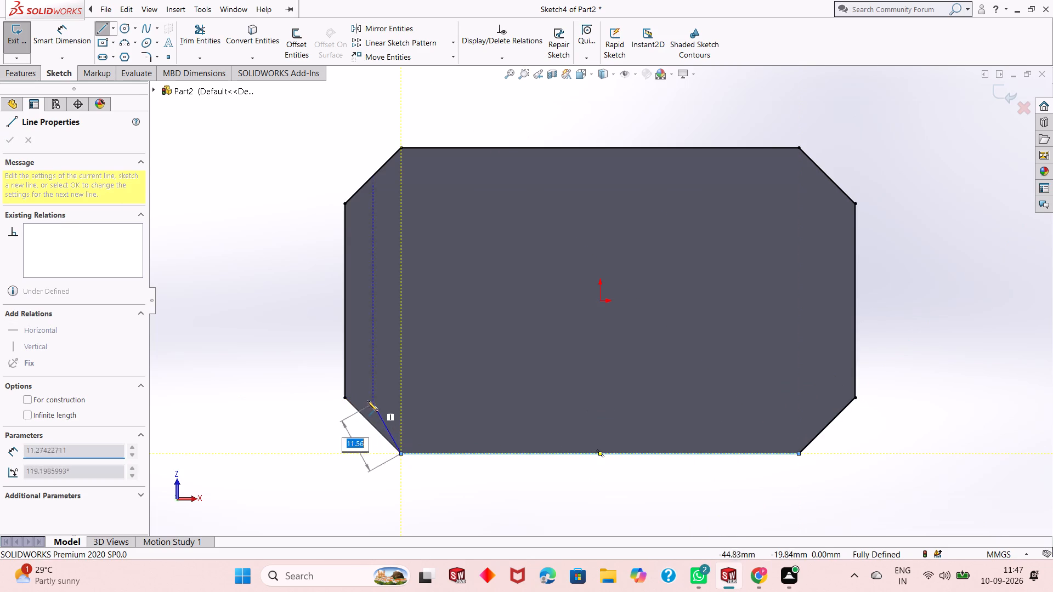
{"action": "left_click", "coordinate": [346, 400]}
{"action": "right_click", "coordinate": [346, 399]}
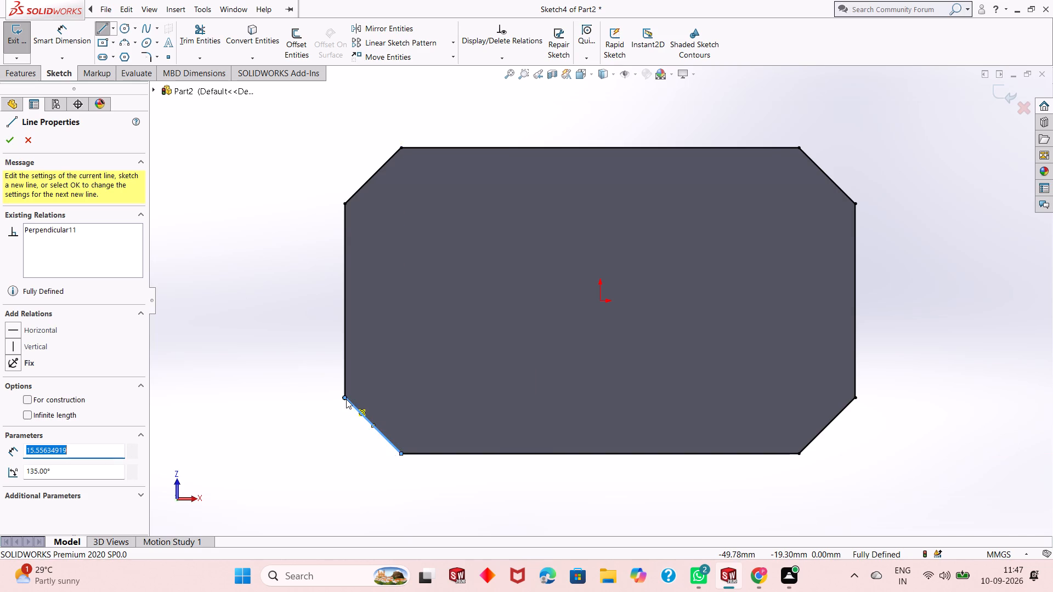
{"action": "left_click", "coordinate": [352, 404]}
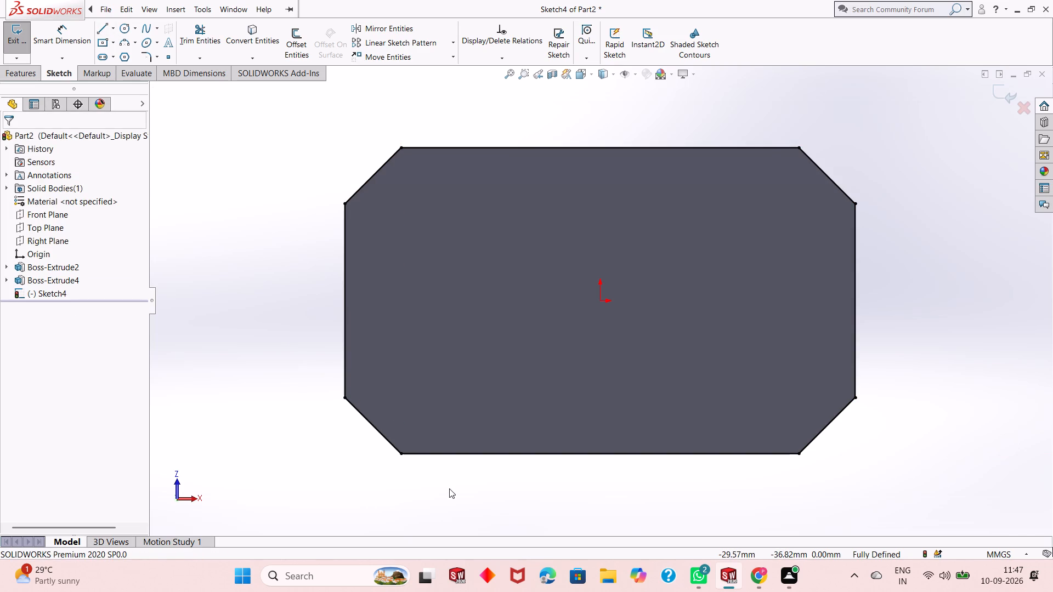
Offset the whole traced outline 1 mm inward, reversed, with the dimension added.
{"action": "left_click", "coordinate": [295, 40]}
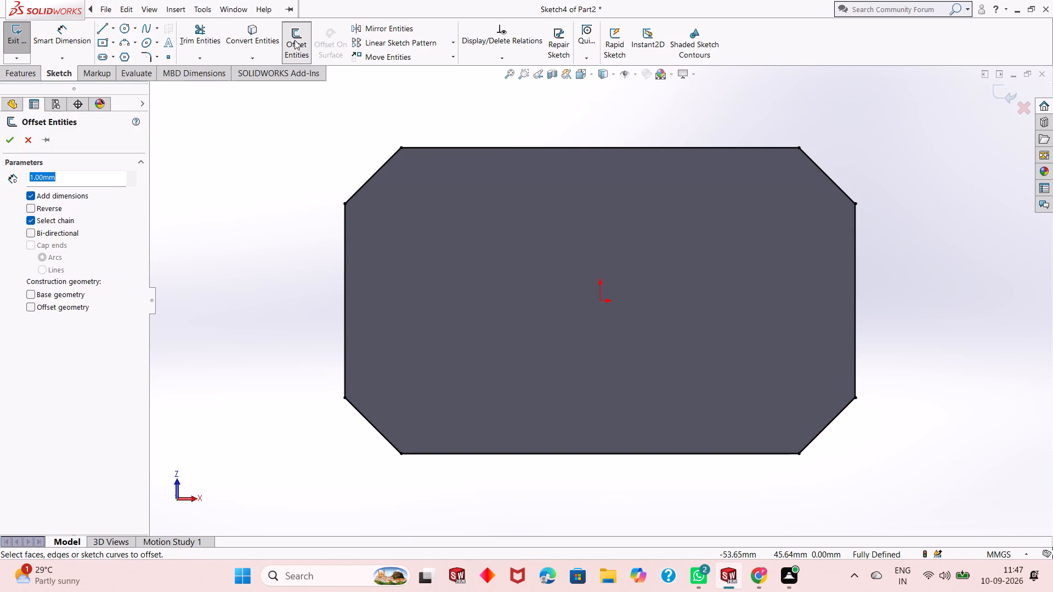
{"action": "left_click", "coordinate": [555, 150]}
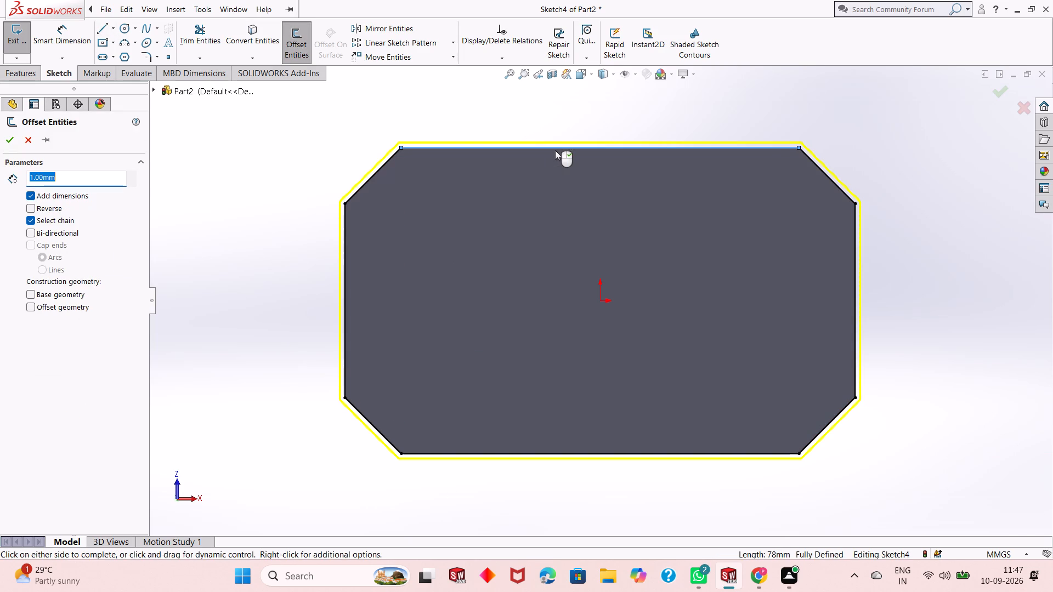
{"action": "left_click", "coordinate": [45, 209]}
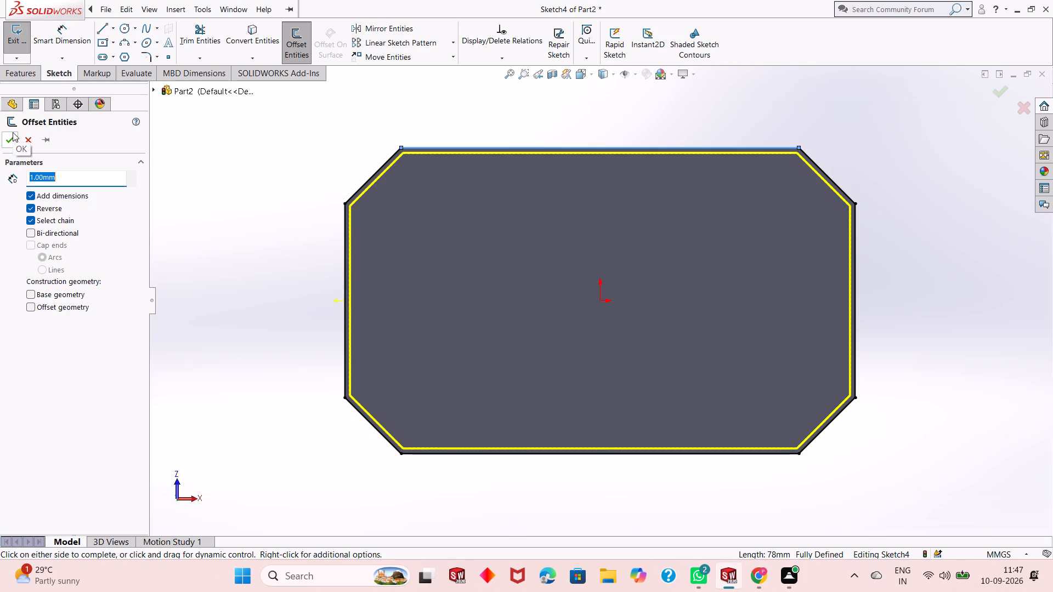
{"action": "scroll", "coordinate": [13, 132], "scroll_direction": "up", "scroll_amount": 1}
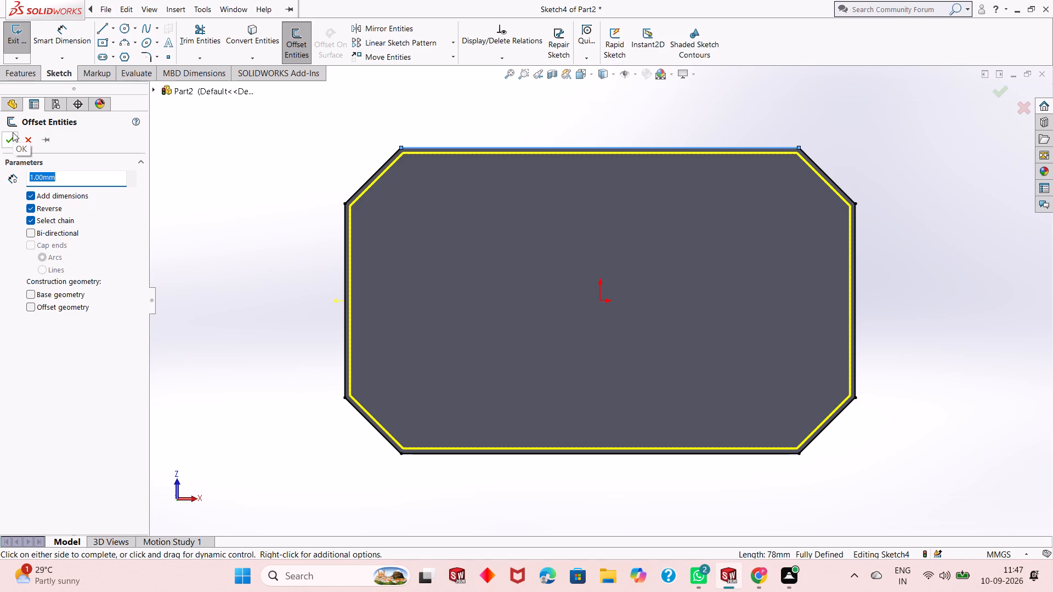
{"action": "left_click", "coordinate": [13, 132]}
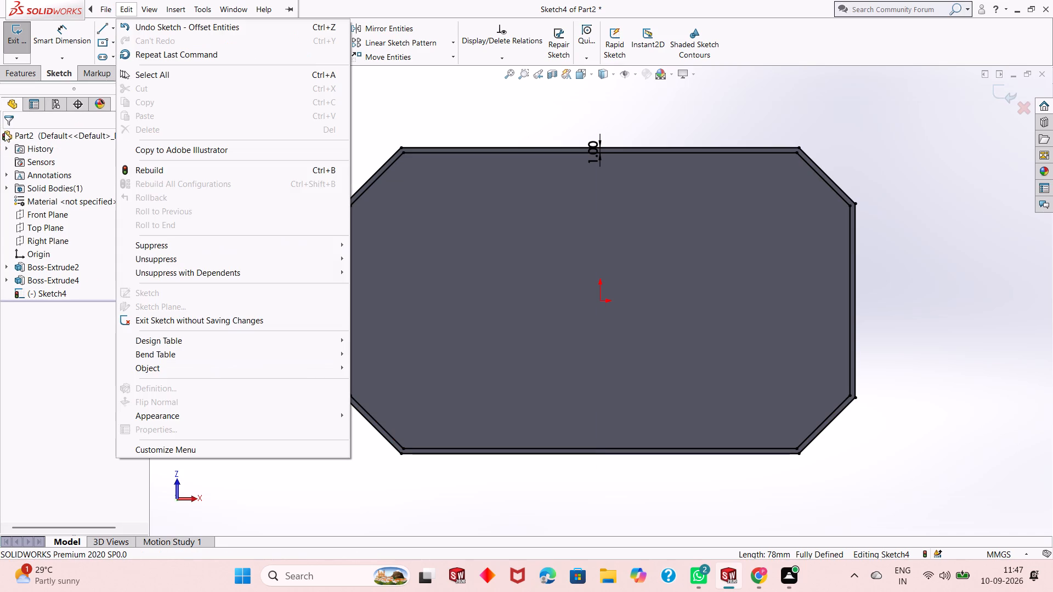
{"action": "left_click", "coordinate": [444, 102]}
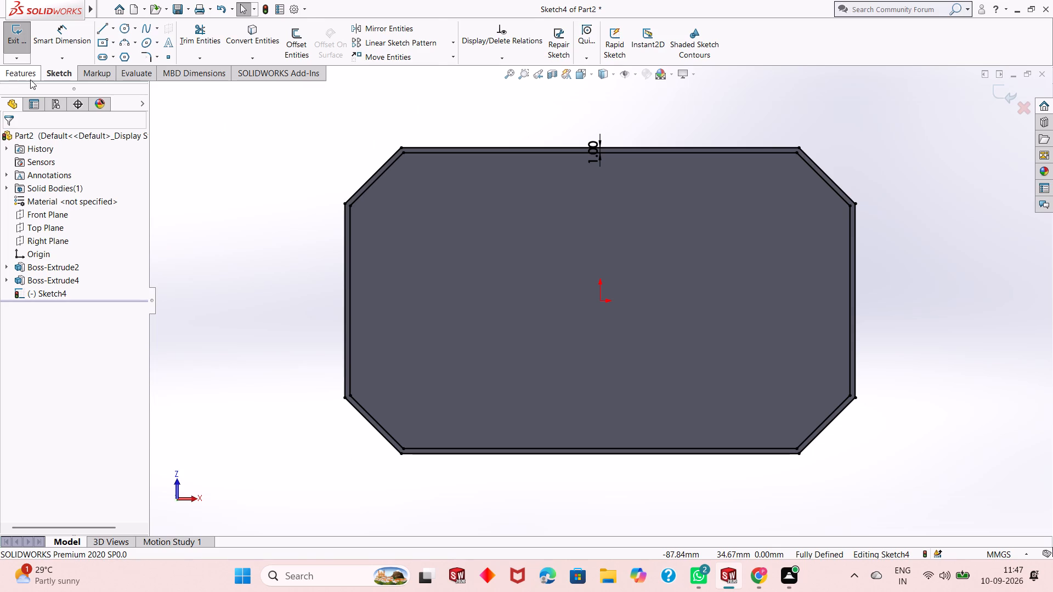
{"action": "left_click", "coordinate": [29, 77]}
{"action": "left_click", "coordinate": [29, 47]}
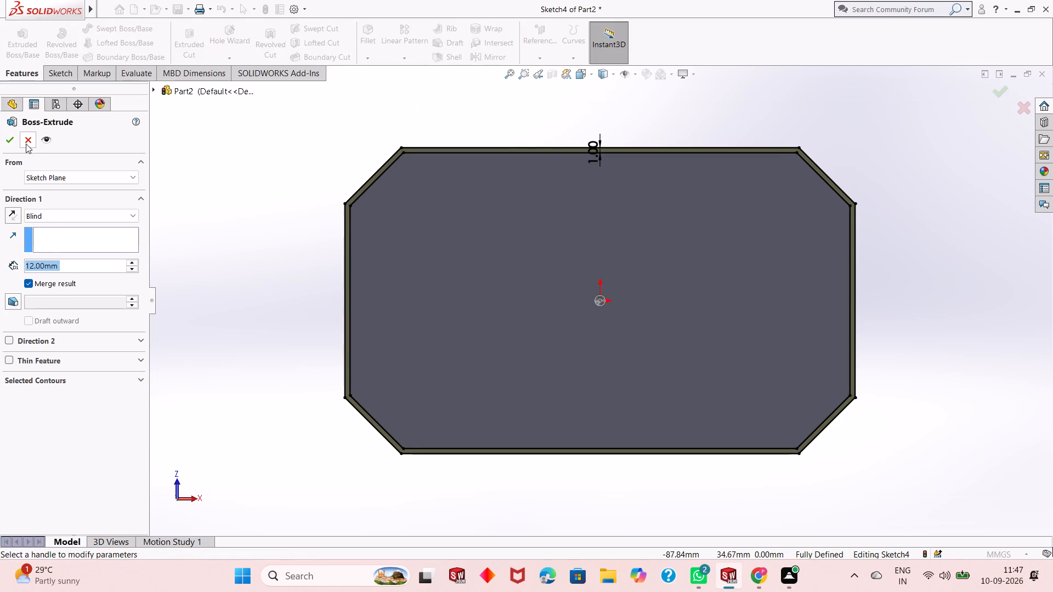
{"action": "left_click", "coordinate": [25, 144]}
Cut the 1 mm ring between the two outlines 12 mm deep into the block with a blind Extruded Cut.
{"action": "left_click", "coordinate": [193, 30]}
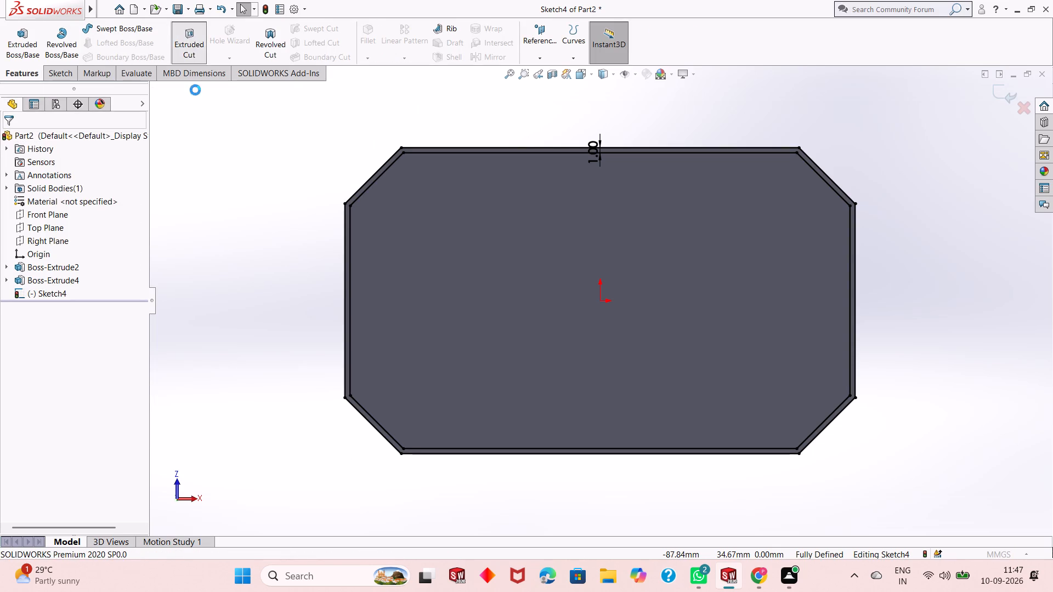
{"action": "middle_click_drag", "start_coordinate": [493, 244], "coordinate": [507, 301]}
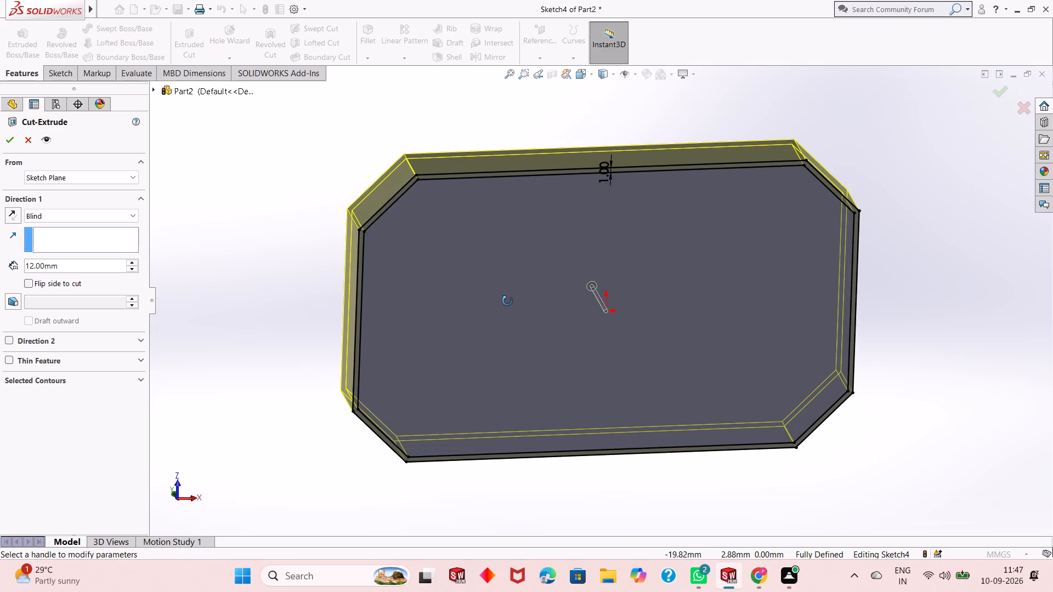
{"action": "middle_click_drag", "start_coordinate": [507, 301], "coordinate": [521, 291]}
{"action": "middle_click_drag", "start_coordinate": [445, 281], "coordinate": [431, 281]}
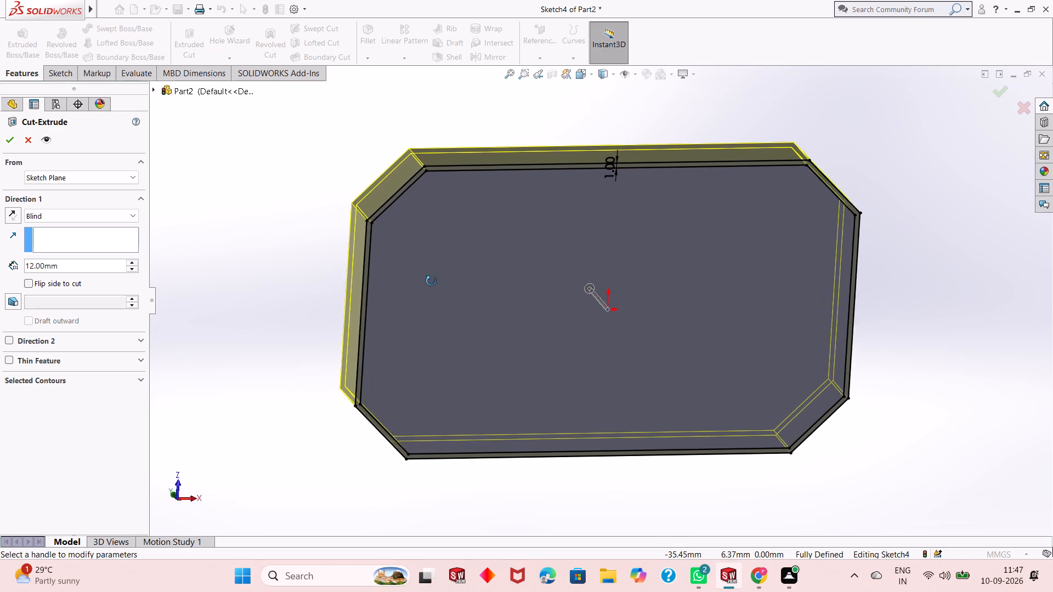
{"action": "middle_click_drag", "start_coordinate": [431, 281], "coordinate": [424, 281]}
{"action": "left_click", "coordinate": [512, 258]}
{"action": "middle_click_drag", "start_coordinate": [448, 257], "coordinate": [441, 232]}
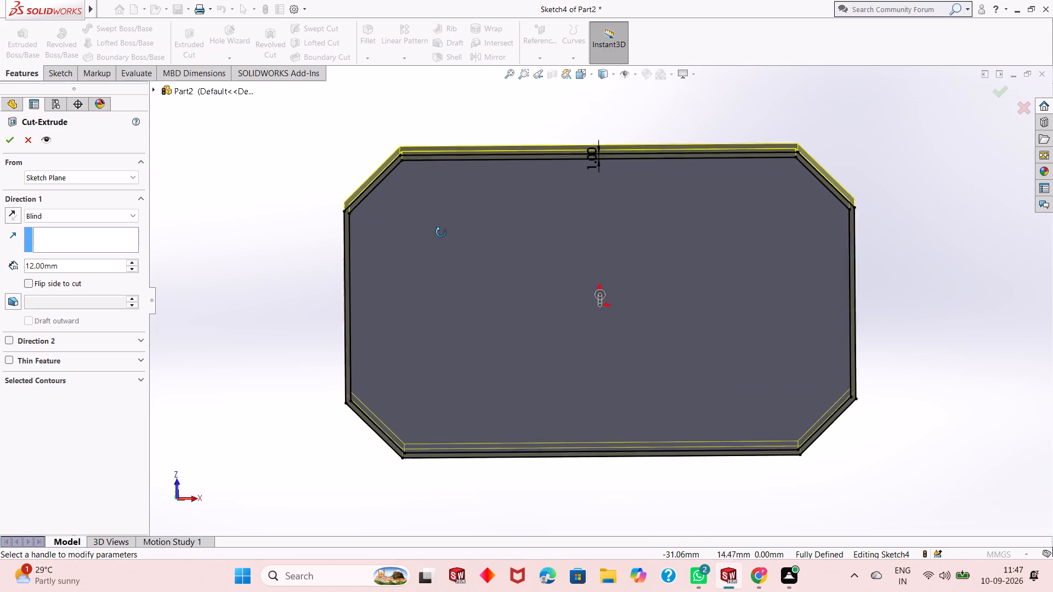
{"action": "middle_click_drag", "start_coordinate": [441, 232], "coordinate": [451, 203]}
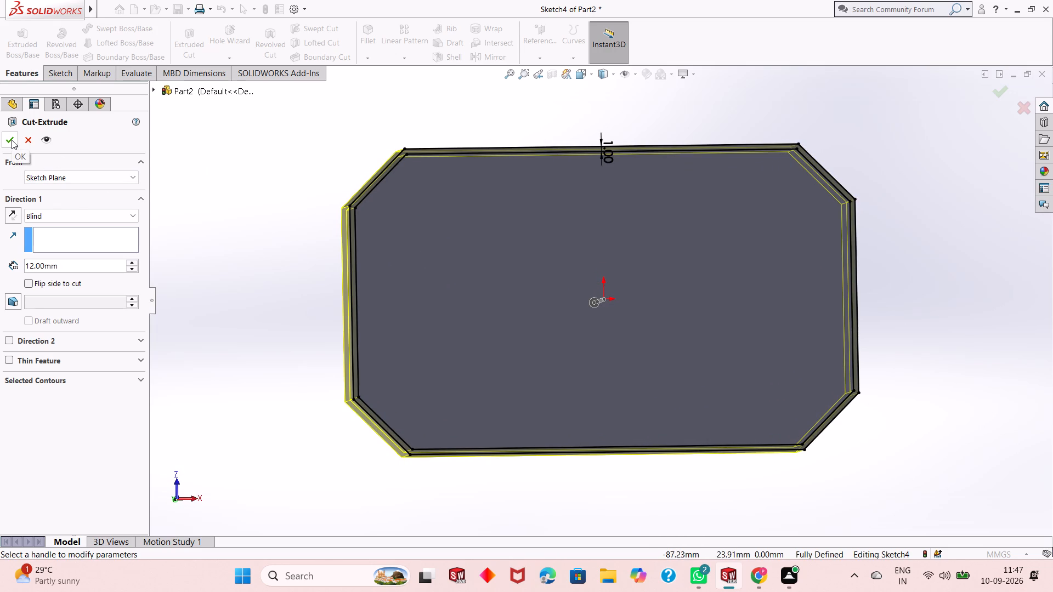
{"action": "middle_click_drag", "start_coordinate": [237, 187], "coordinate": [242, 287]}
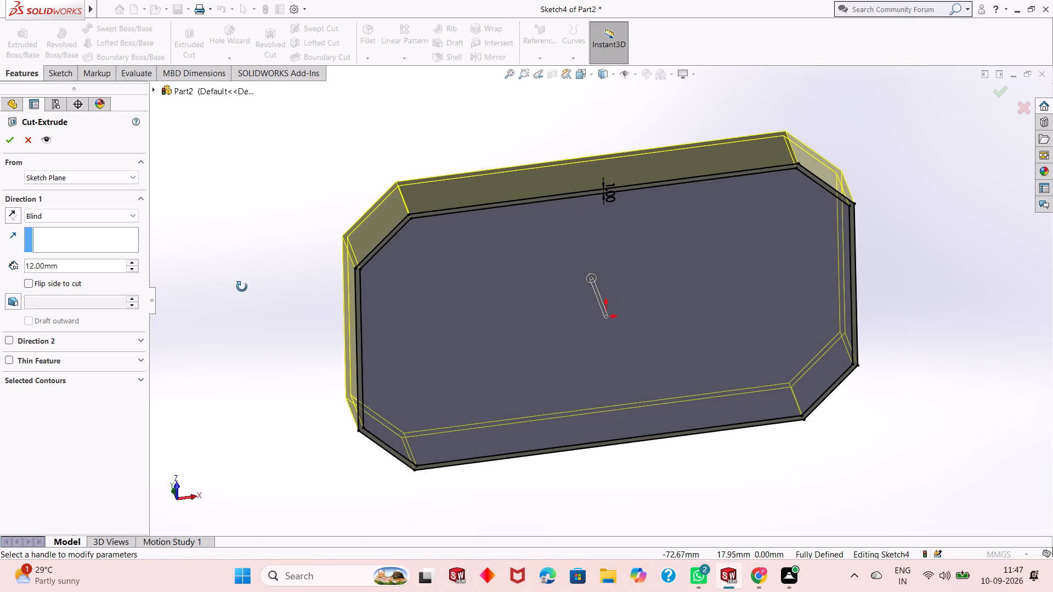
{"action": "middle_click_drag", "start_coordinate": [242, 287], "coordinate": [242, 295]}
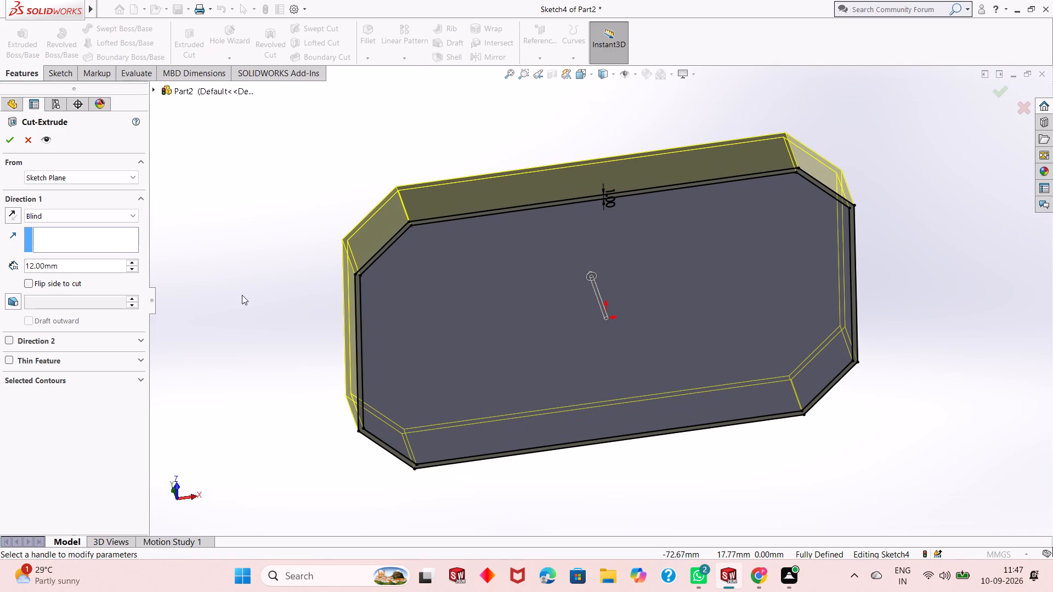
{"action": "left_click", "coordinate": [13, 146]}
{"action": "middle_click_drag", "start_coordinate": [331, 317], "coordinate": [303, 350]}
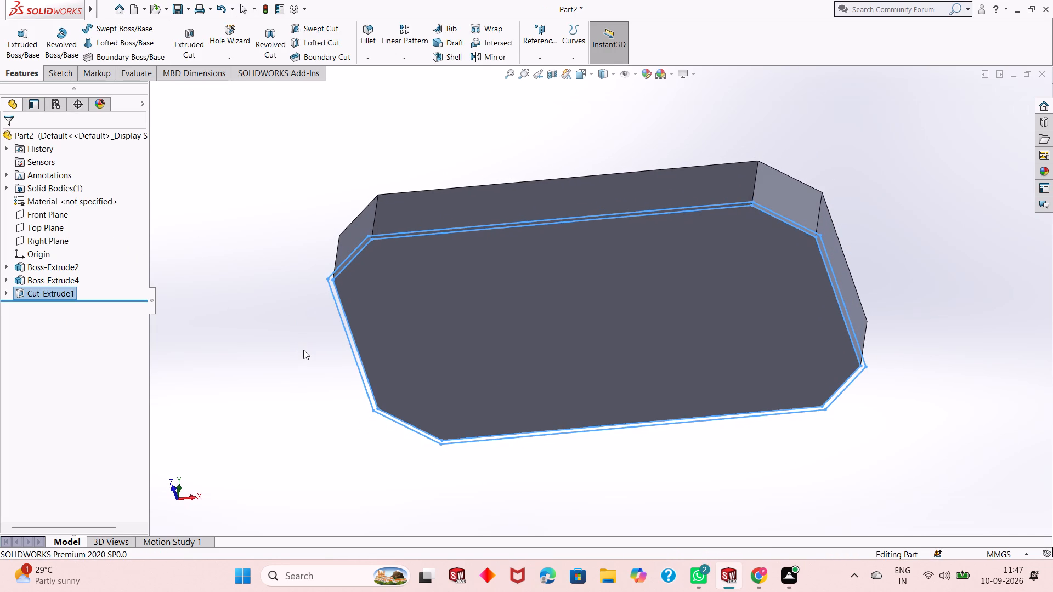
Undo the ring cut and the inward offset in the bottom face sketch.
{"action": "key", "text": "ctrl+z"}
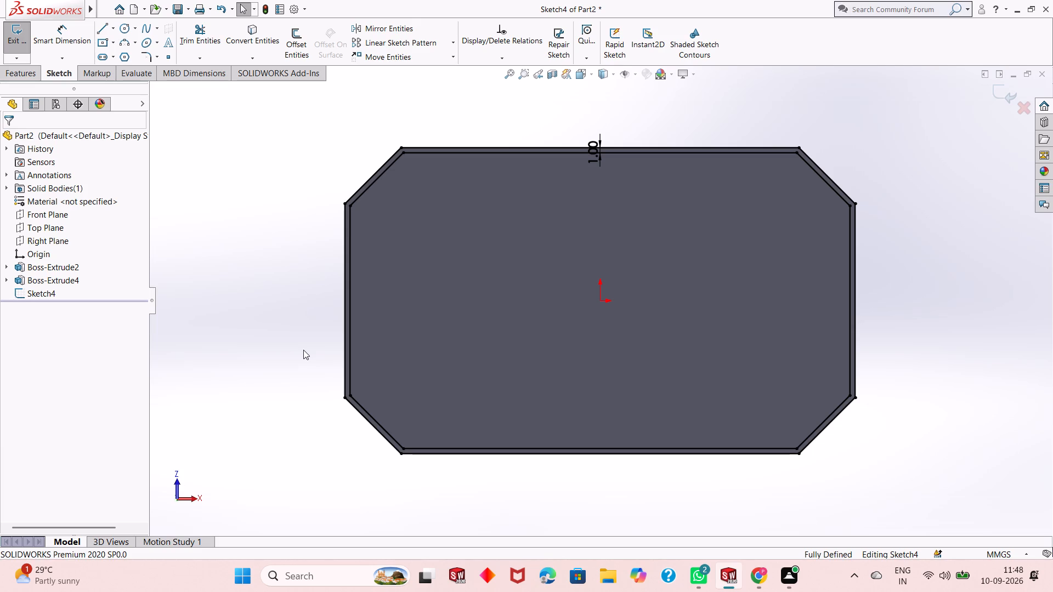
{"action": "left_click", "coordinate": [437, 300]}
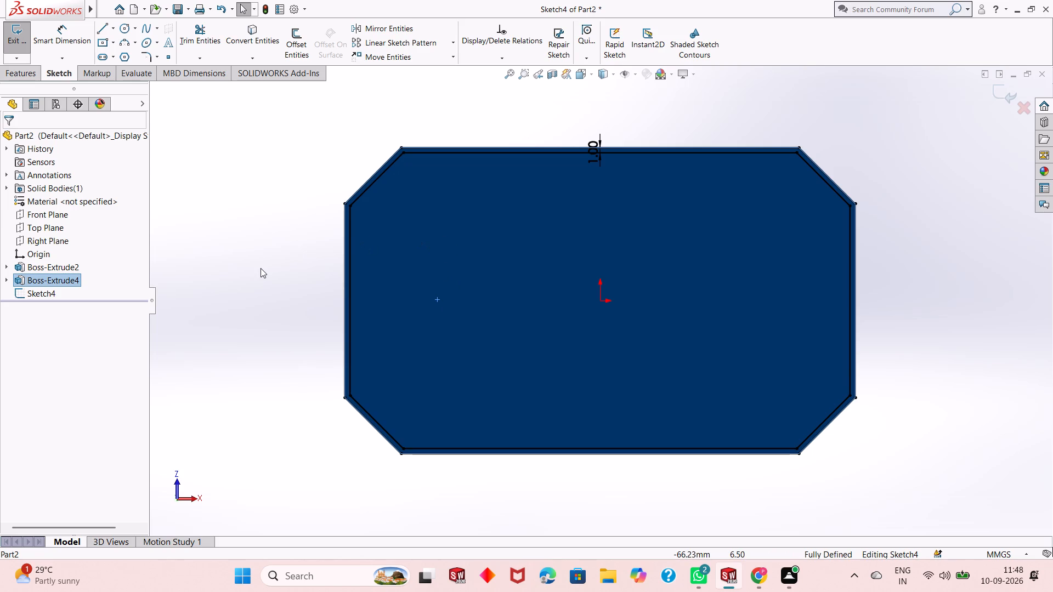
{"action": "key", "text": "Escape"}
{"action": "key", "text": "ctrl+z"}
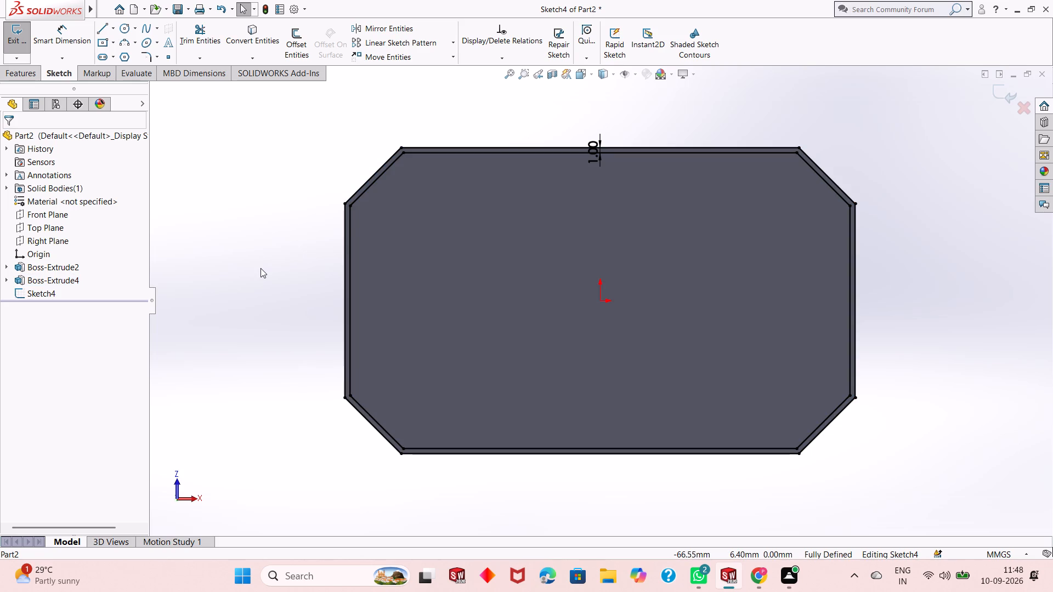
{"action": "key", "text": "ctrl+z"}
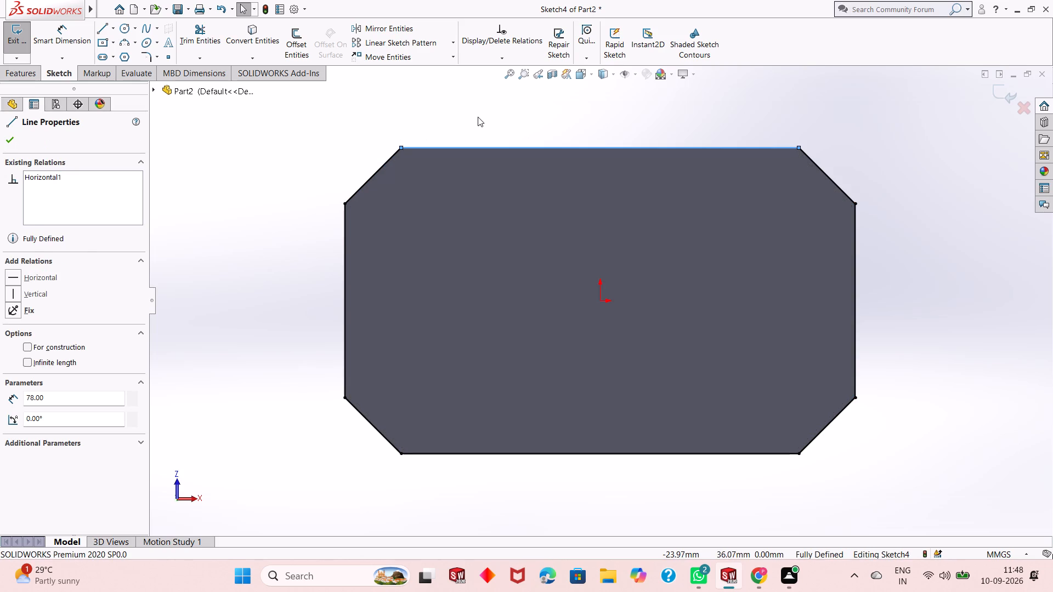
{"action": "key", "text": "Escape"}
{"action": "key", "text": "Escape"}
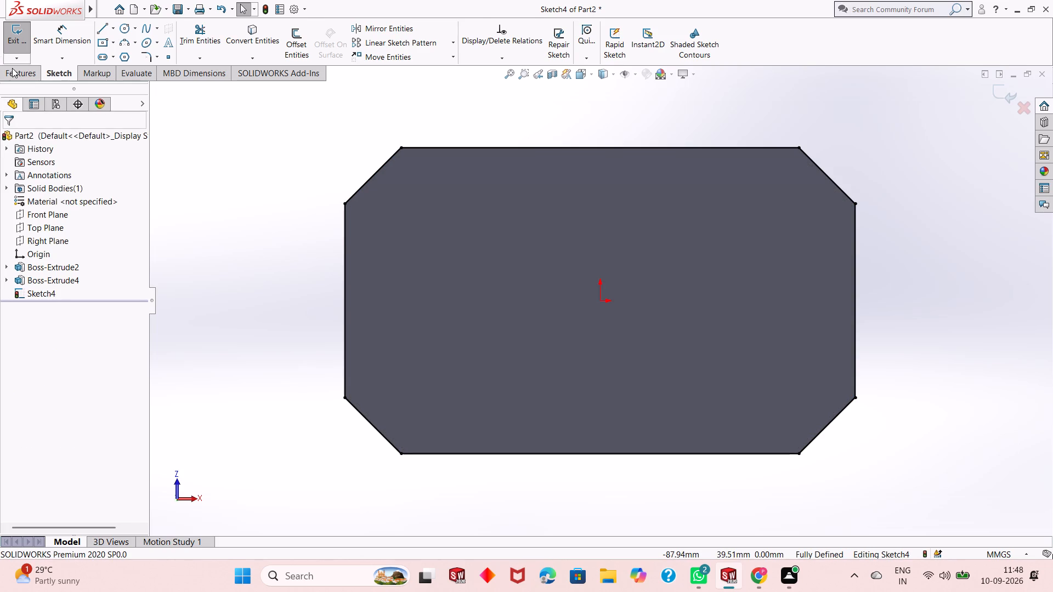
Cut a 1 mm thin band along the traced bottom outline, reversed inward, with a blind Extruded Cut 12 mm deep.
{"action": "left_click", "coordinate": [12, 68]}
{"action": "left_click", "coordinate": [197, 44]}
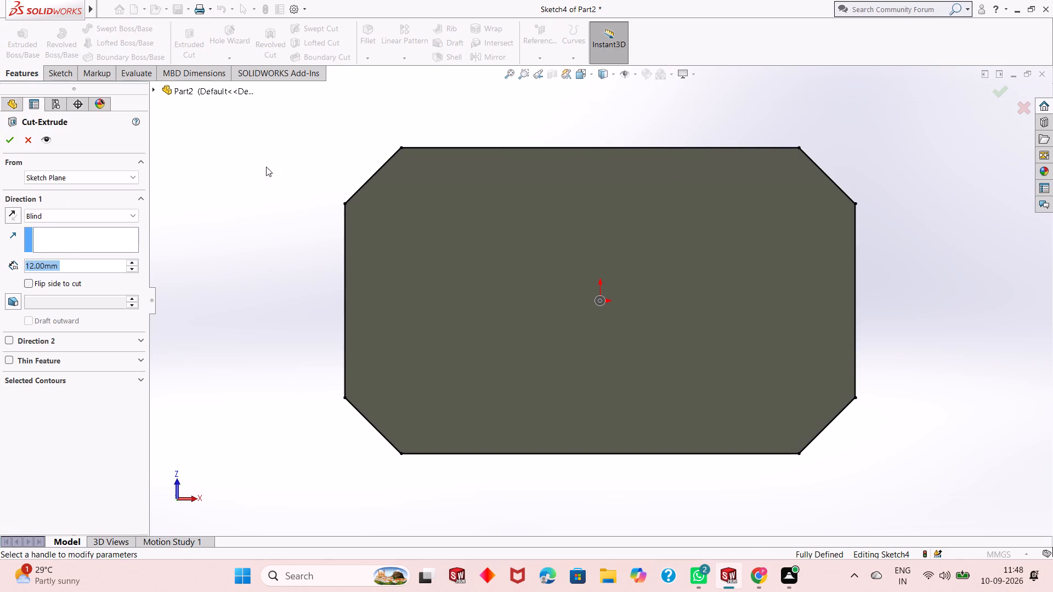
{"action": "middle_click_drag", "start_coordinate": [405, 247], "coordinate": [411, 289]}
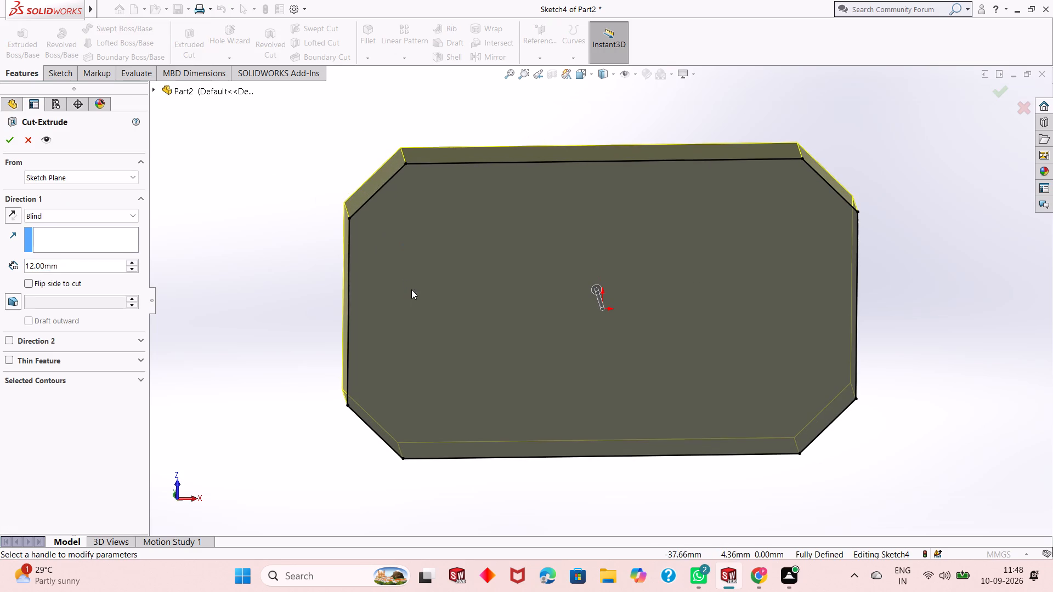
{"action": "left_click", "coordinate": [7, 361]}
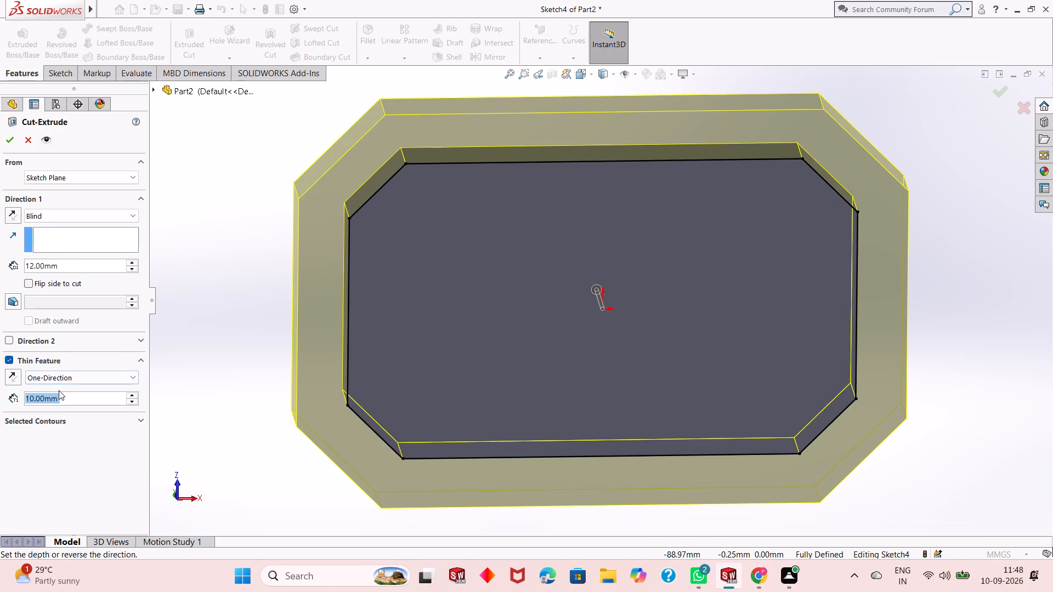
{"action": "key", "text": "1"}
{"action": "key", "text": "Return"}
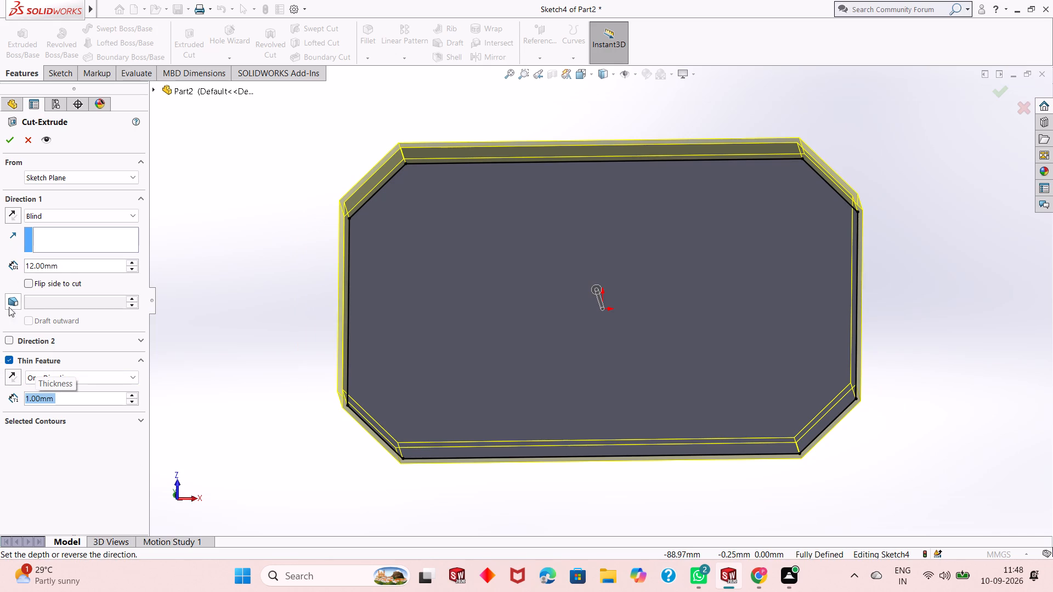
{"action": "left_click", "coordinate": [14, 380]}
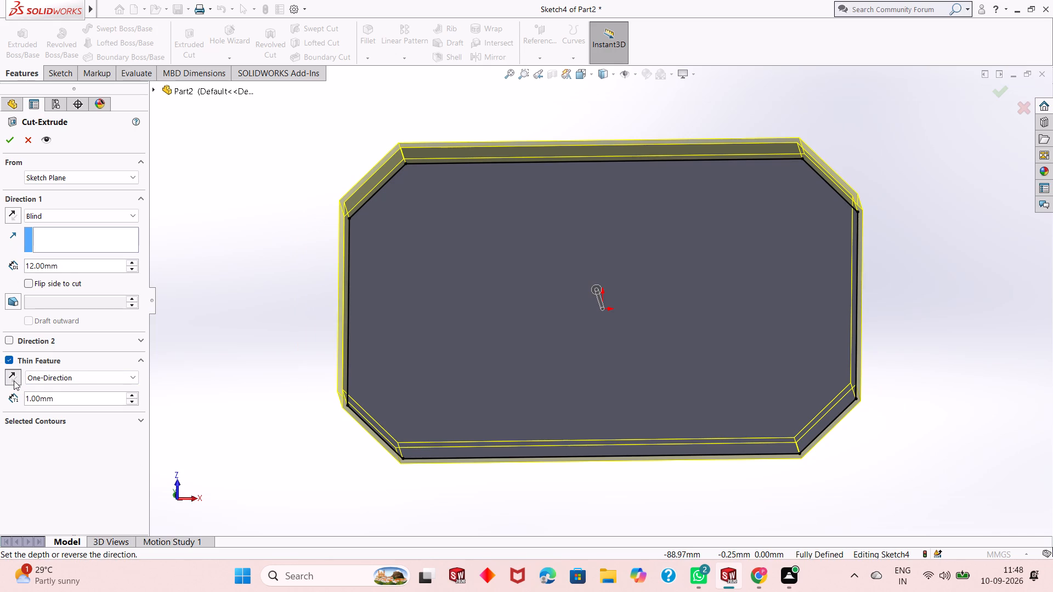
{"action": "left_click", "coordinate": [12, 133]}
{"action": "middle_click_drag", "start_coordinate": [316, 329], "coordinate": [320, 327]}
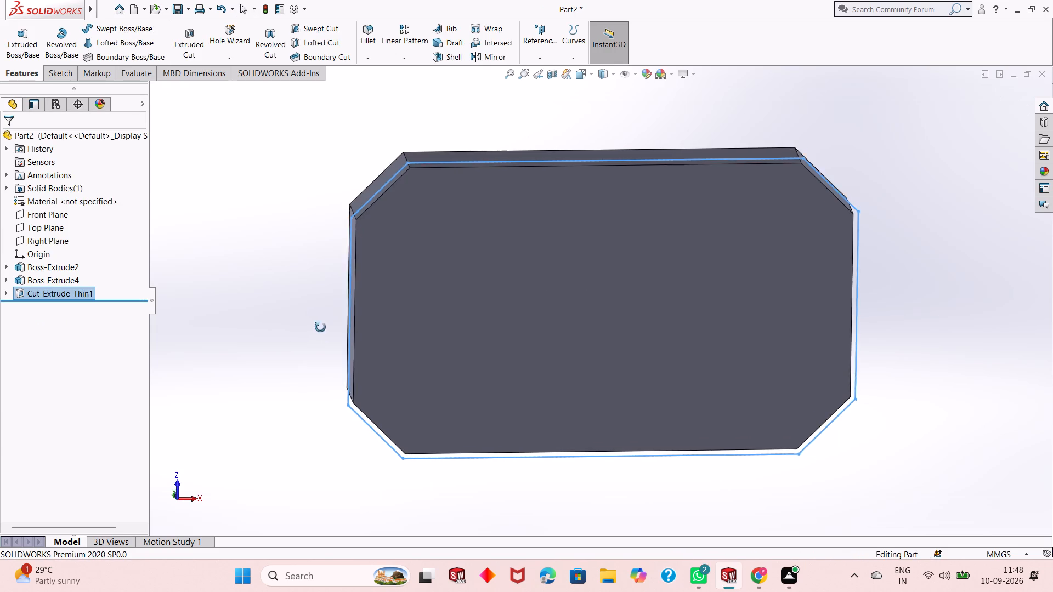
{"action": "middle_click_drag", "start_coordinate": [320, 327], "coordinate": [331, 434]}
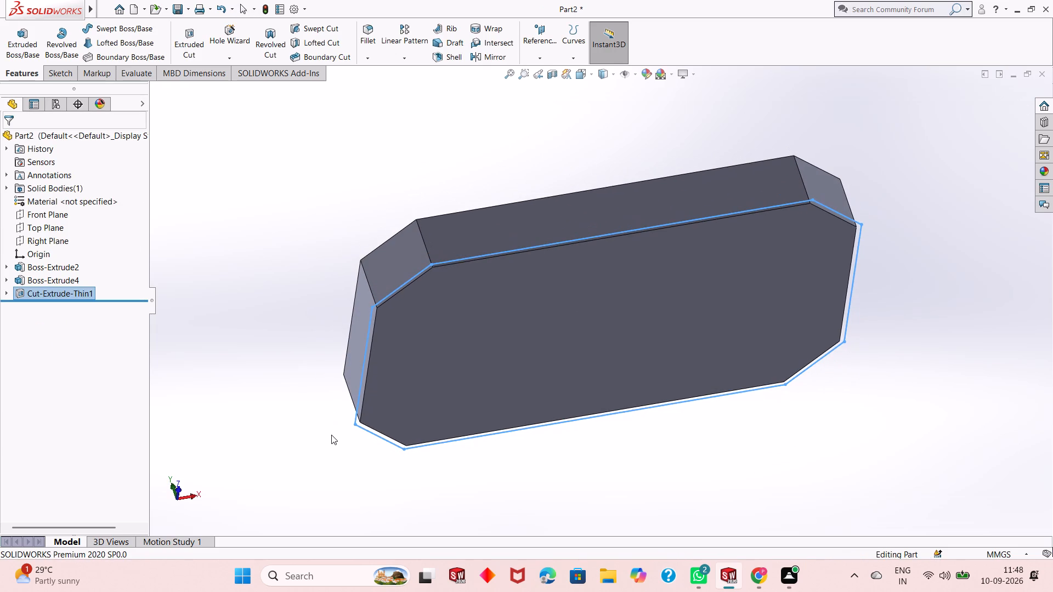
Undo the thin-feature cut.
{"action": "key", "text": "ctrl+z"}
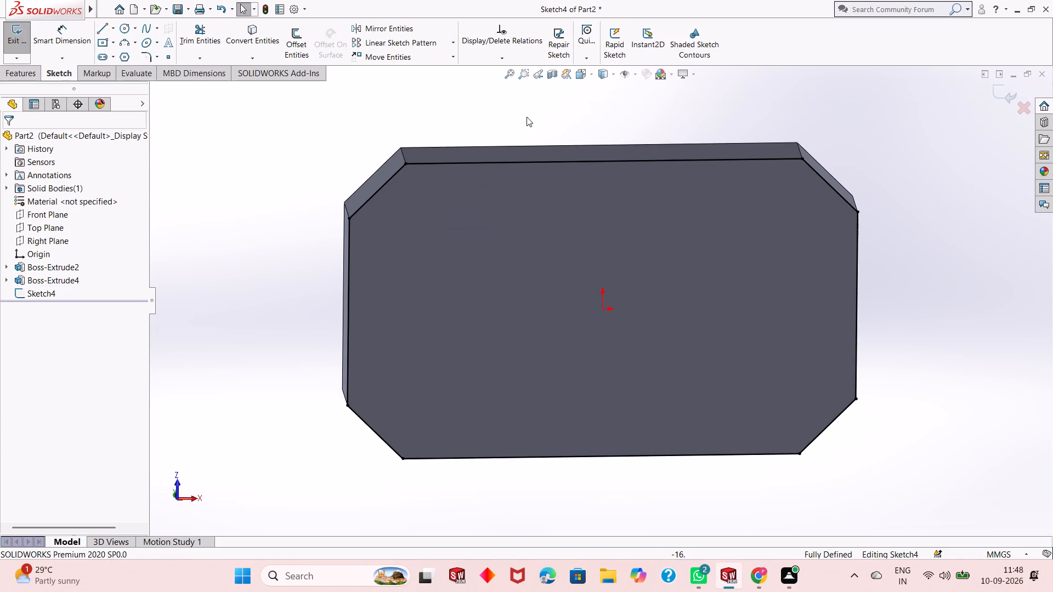
Exit the bottom face sketch and shell the block to 1 mm walls, removing the bottom face.
{"action": "left_click", "coordinate": [37, 73]}
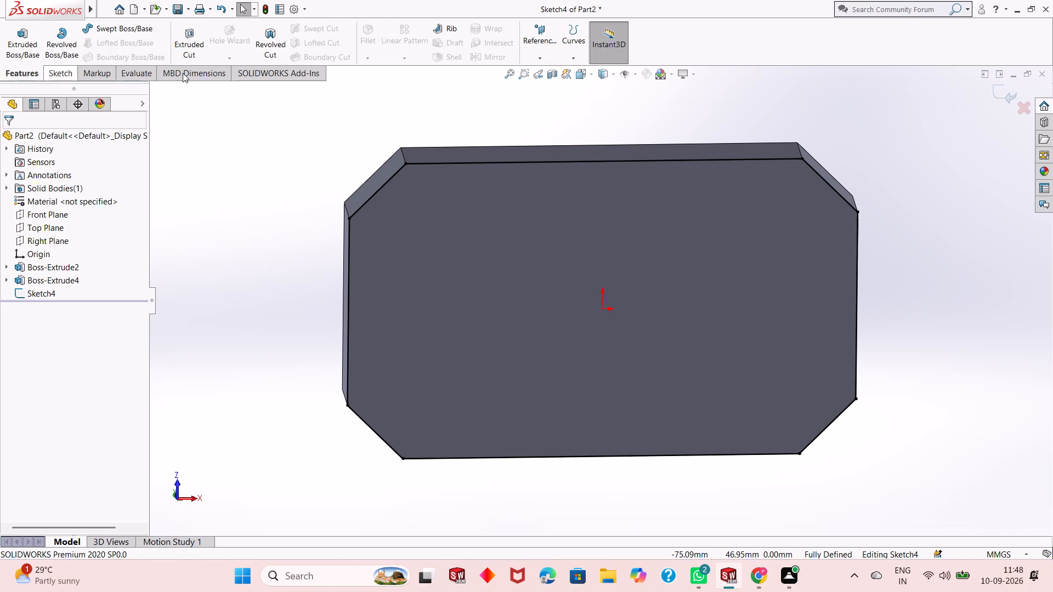
{"action": "left_click", "coordinate": [999, 95]}
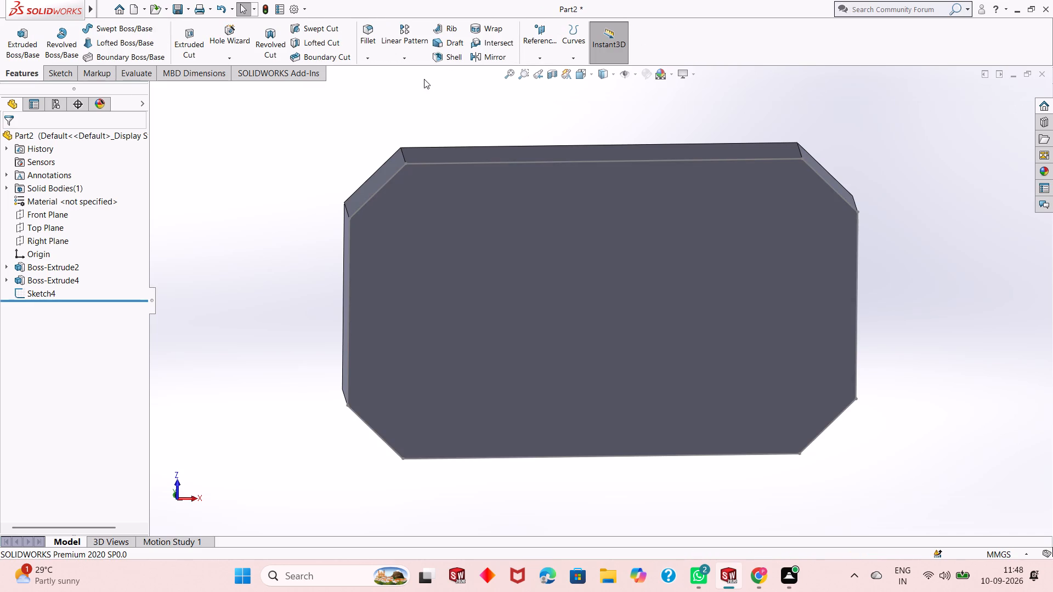
{"action": "left_click", "coordinate": [447, 56]}
{"action": "left_click", "coordinate": [564, 283]}
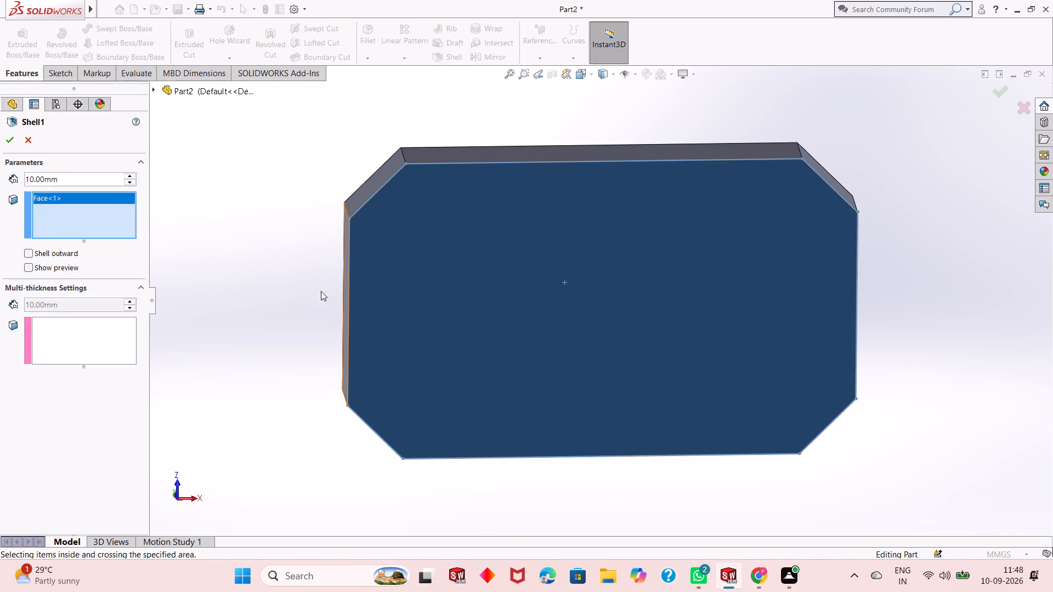
{"action": "double_click", "coordinate": [78, 175]}
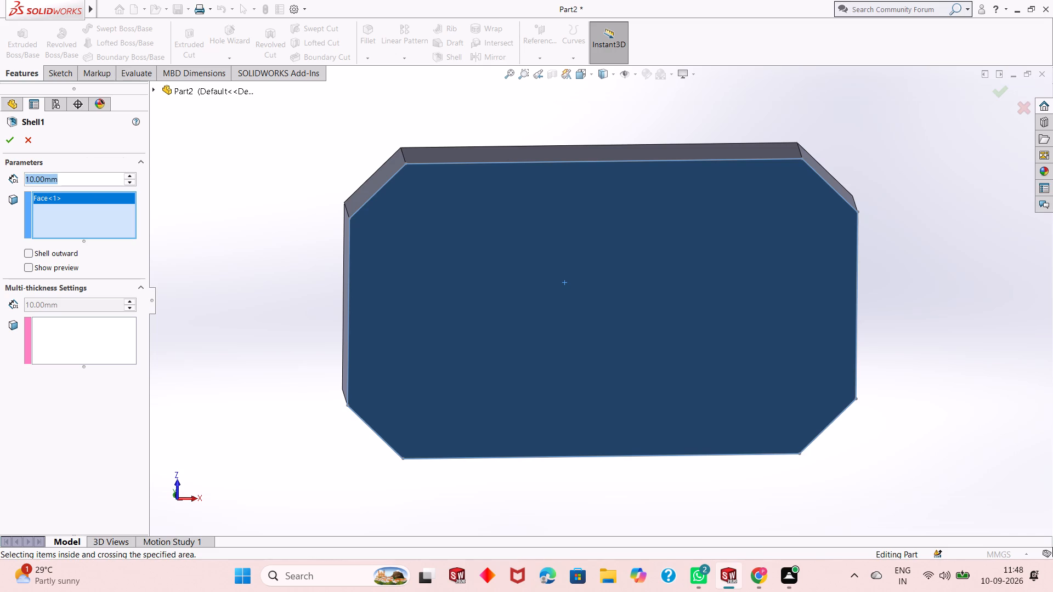
{"action": "key", "text": "1"}
{"action": "key", "text": "Return"}
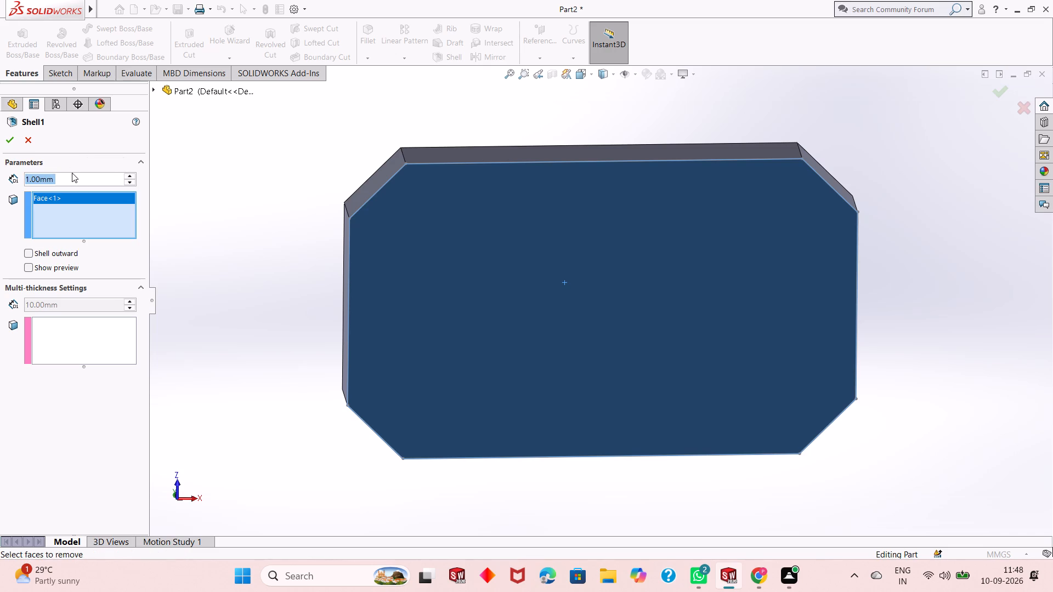
{"action": "left_click", "coordinate": [5, 133]}
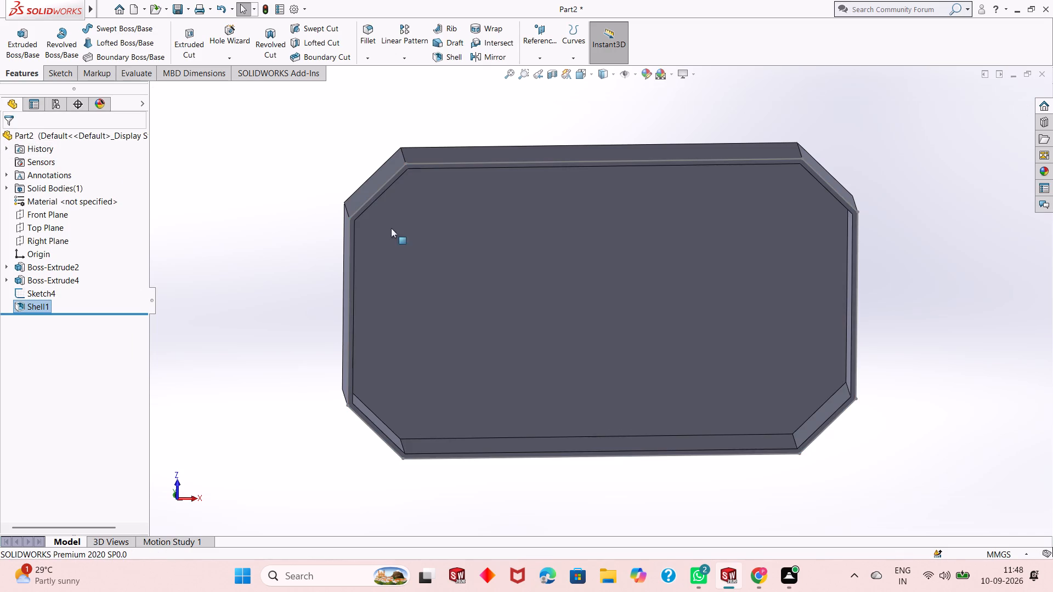
Examine the shelled block's open cavity and thin walls from several angles.
{"action": "middle_click_drag", "start_coordinate": [448, 252], "coordinate": [465, 188]}
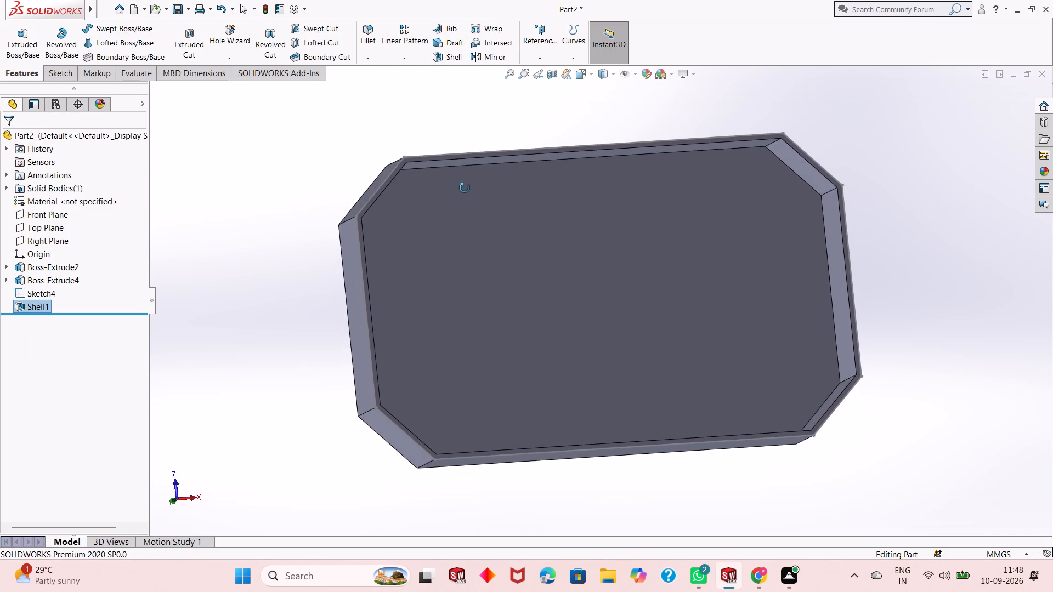
{"action": "middle_click_drag", "start_coordinate": [465, 188], "coordinate": [352, 163]}
{"action": "middle_click_drag", "start_coordinate": [471, 277], "coordinate": [488, 244]}
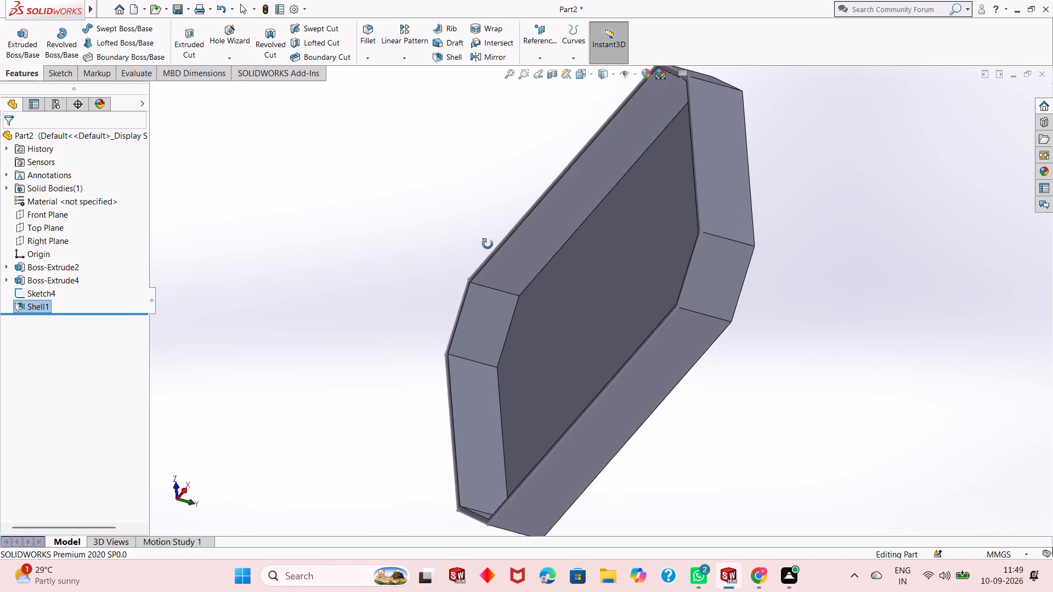
{"action": "middle_click_drag", "start_coordinate": [488, 244], "coordinate": [551, 204]}
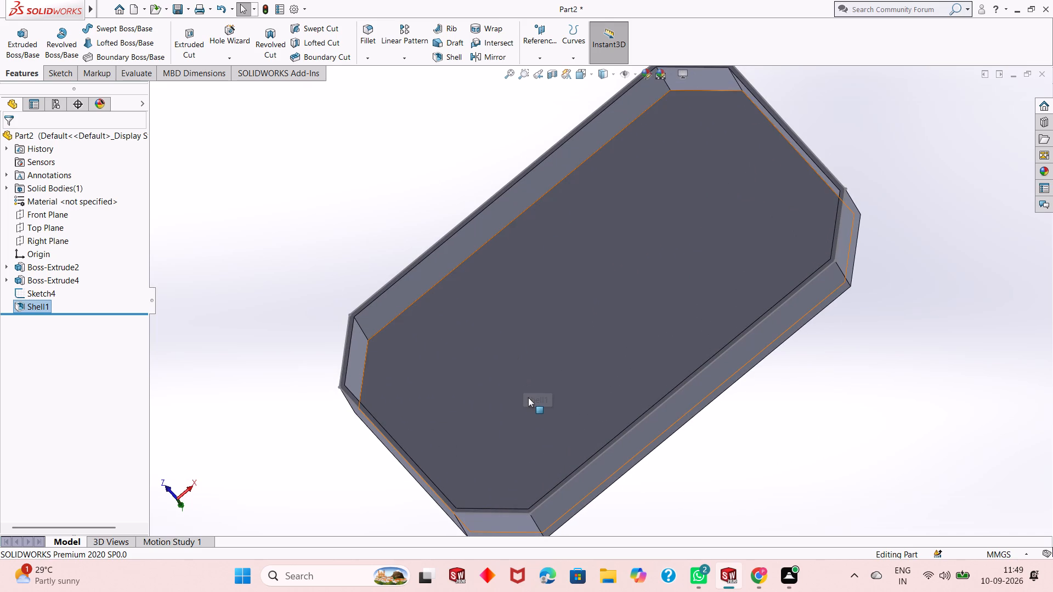
{"action": "middle_click_drag", "start_coordinate": [535, 448], "coordinate": [691, 354]}
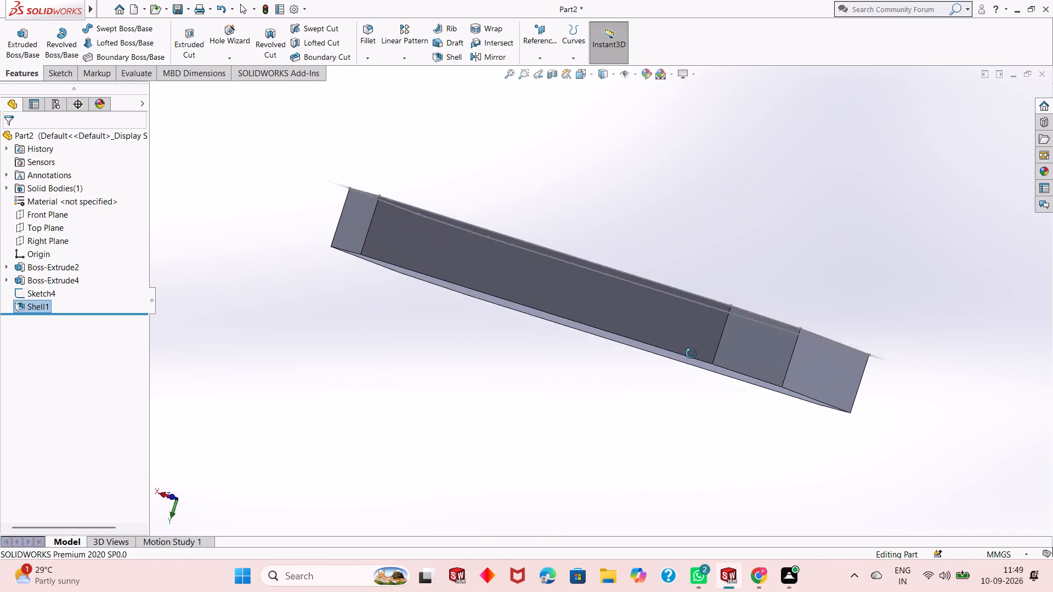
{"action": "middle_click_drag", "start_coordinate": [691, 354], "coordinate": [666, 391]}
{"action": "middle_click_drag", "start_coordinate": [666, 391], "coordinate": [655, 406]}
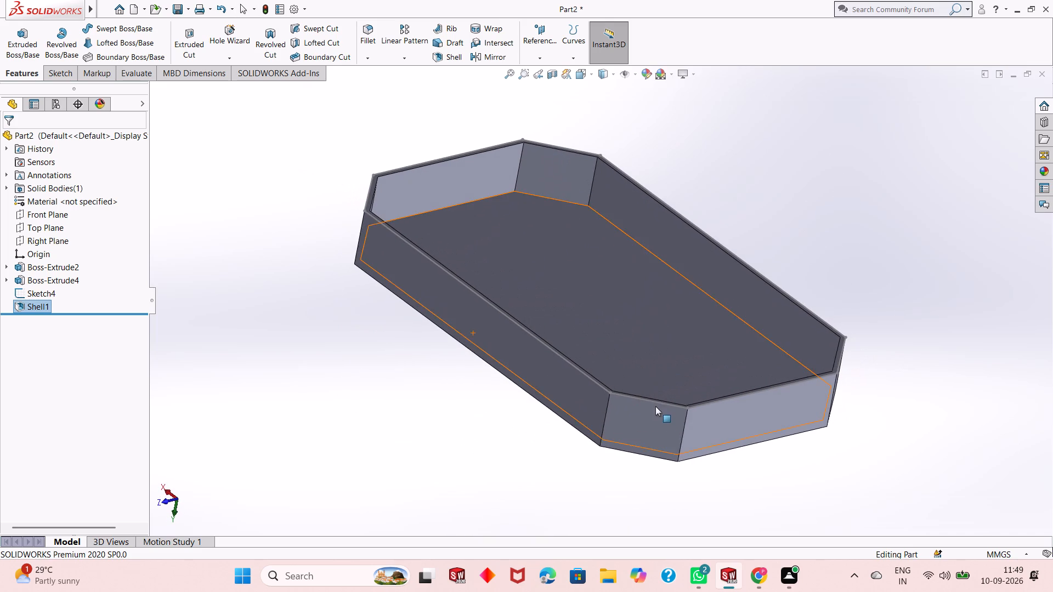
{"action": "key", "text": "Escape"}
Start a sketch on the outer face of one chamfered corner and draw a corner rectangle covering the whole face.
{"action": "left_click", "coordinate": [656, 411]}
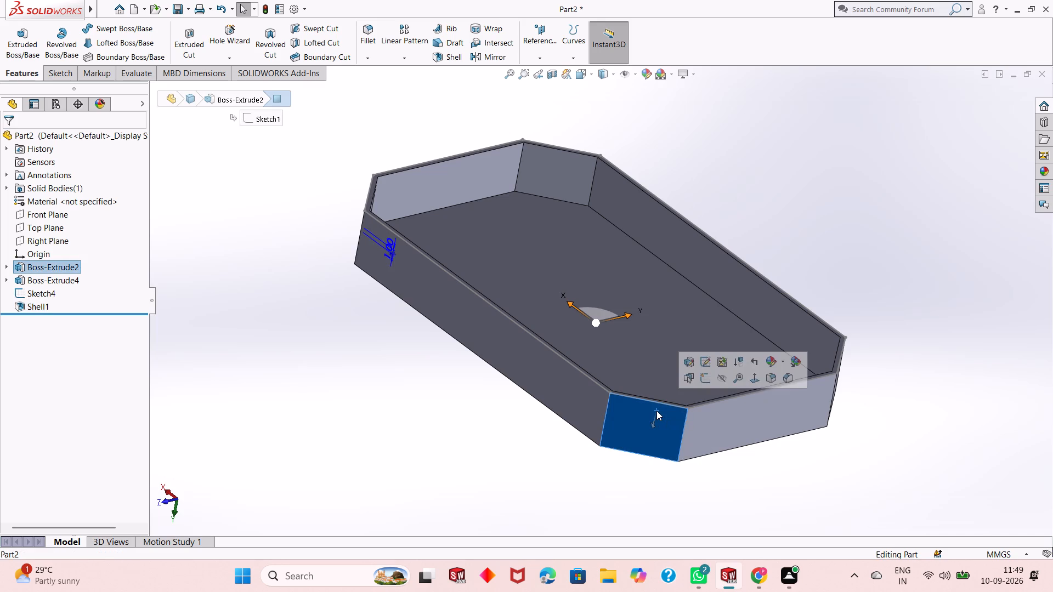
{"action": "left_click", "coordinate": [708, 373]}
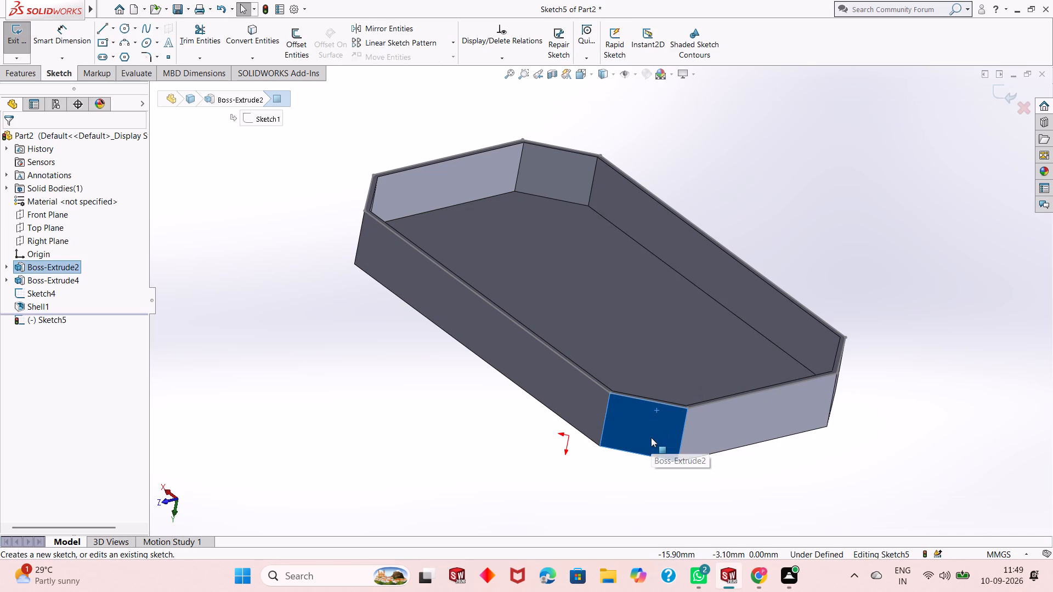
{"action": "key", "text": "ctrl+8"}
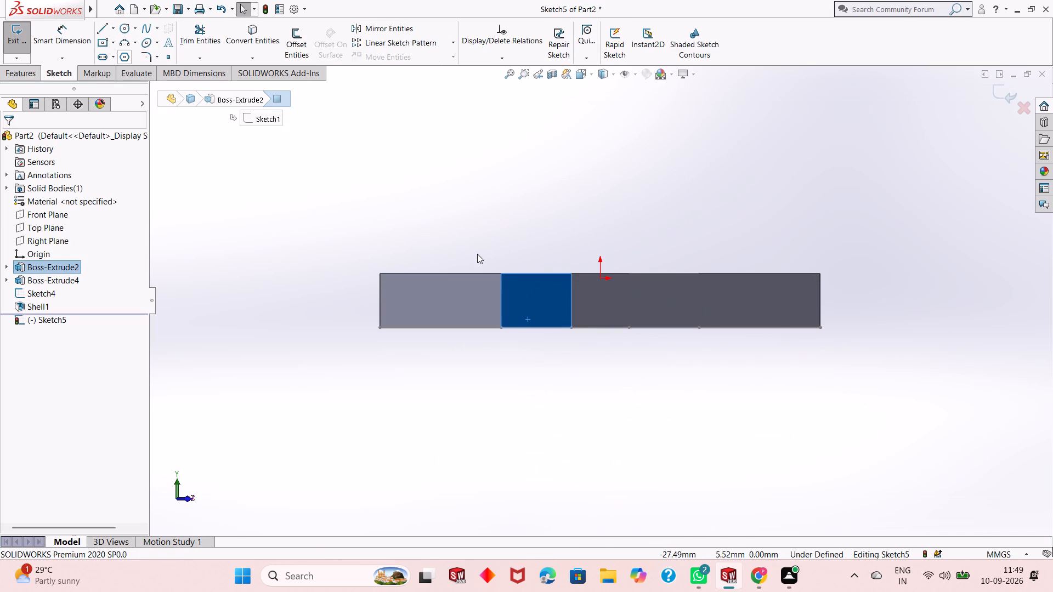
{"action": "scroll", "coordinate": [526, 305], "scroll_direction": "down", "scroll_amount": 3}
{"action": "key", "text": "Escape"}
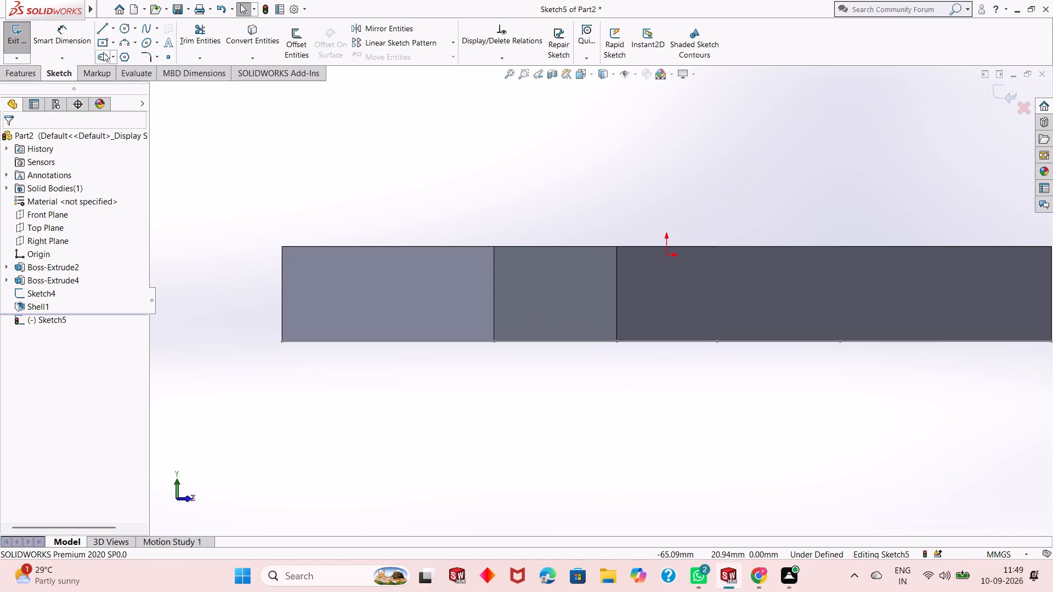
{"action": "left_click", "coordinate": [115, 46]}
{"action": "left_click", "coordinate": [118, 69]}
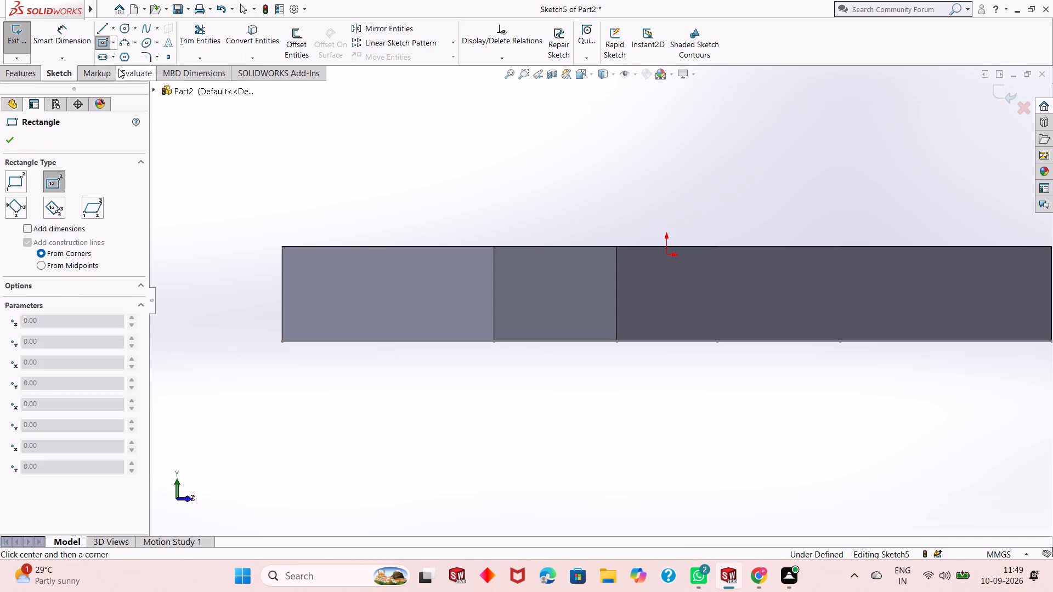
{"action": "left_click", "coordinate": [118, 50]}
{"action": "left_click", "coordinate": [114, 43]}
{"action": "left_click", "coordinate": [126, 61]}
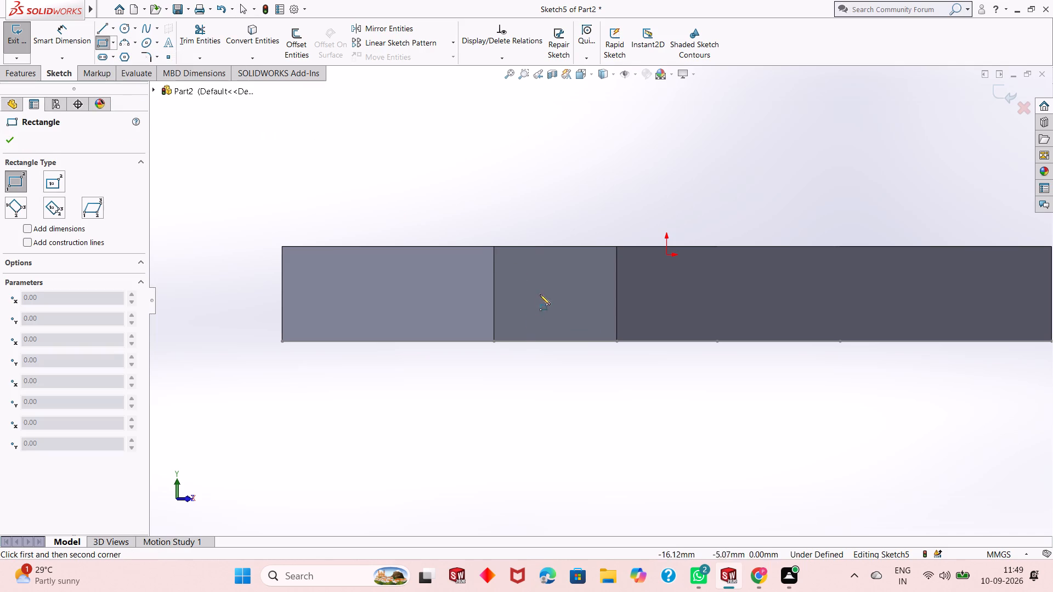
{"action": "left_click", "coordinate": [494, 343]}
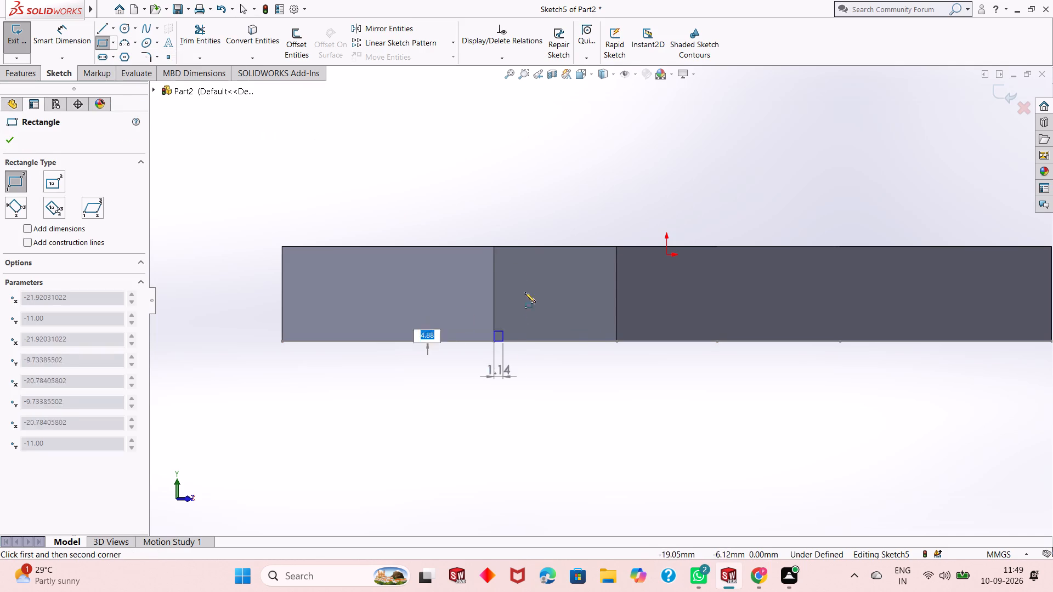
{"action": "left_click", "coordinate": [615, 248]}
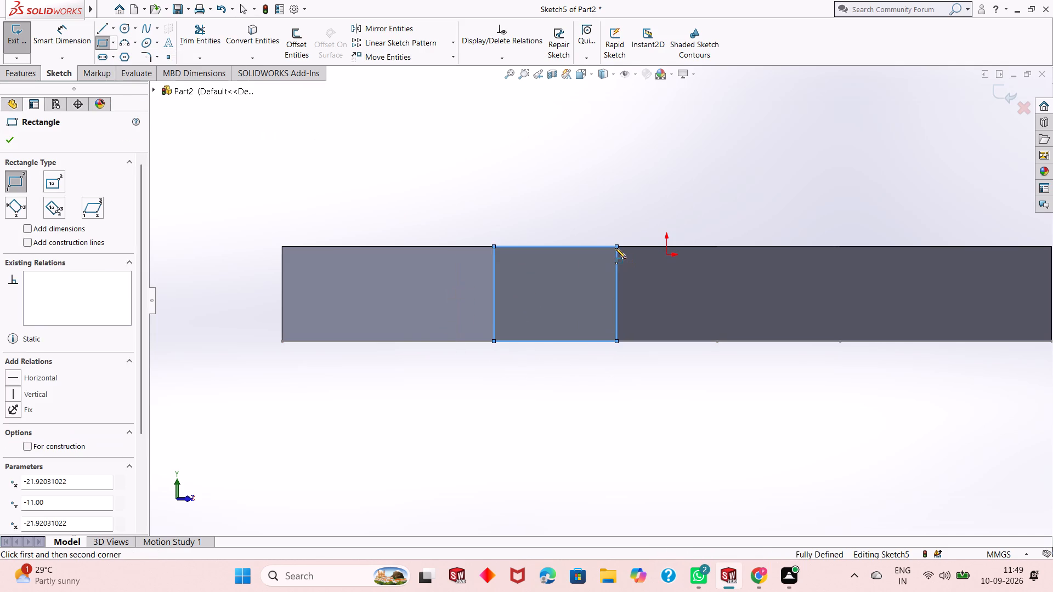
{"action": "key", "text": "Escape"}
{"action": "key", "text": "Escape"}
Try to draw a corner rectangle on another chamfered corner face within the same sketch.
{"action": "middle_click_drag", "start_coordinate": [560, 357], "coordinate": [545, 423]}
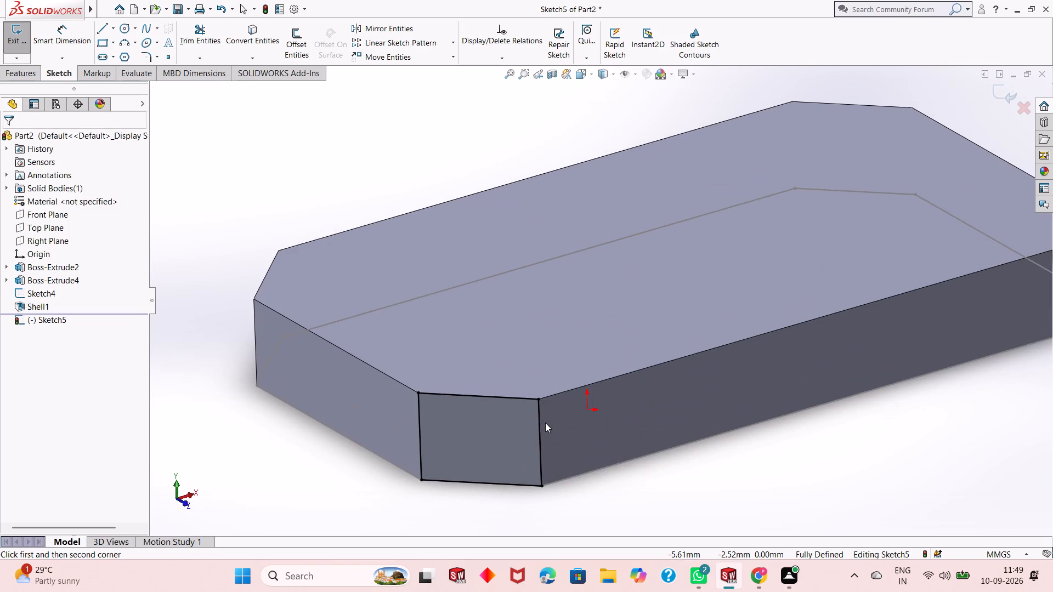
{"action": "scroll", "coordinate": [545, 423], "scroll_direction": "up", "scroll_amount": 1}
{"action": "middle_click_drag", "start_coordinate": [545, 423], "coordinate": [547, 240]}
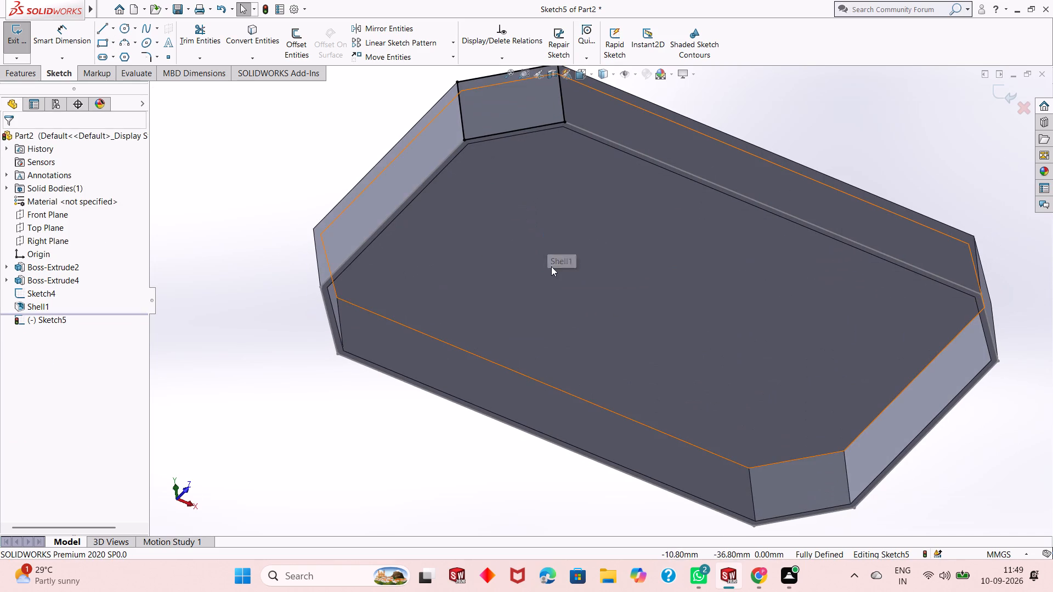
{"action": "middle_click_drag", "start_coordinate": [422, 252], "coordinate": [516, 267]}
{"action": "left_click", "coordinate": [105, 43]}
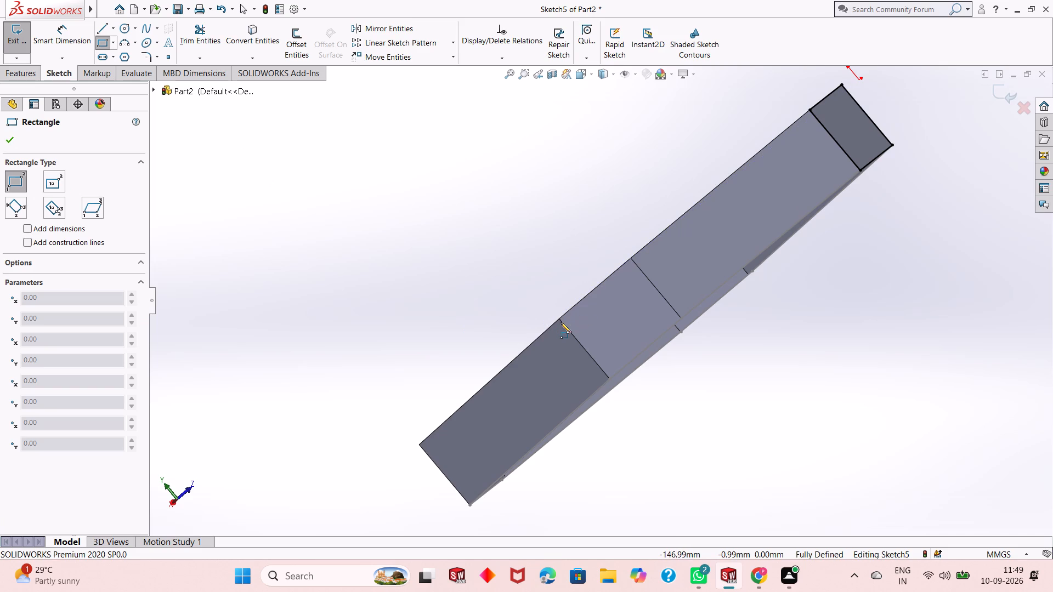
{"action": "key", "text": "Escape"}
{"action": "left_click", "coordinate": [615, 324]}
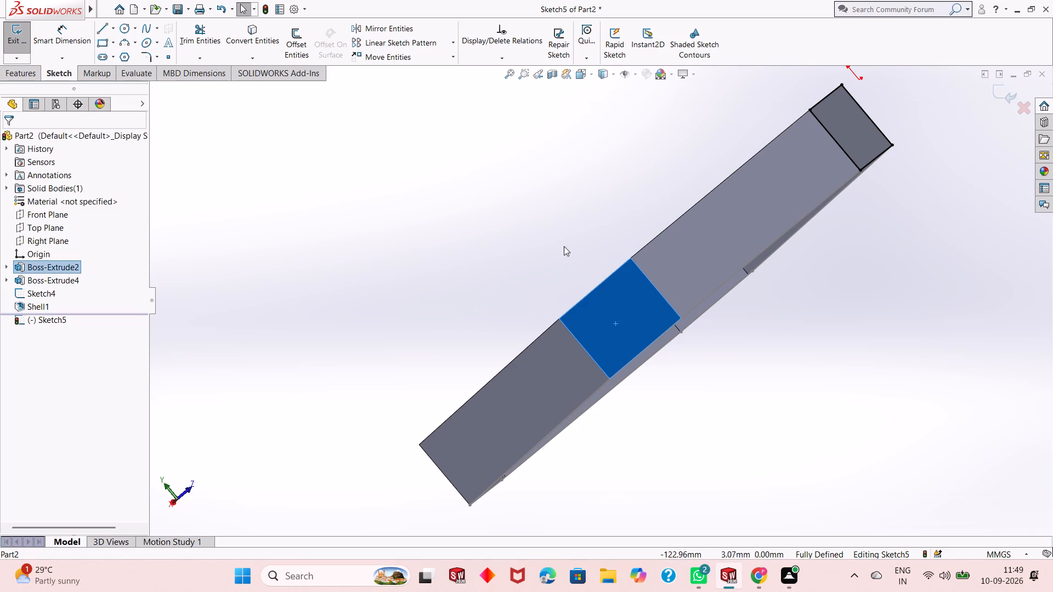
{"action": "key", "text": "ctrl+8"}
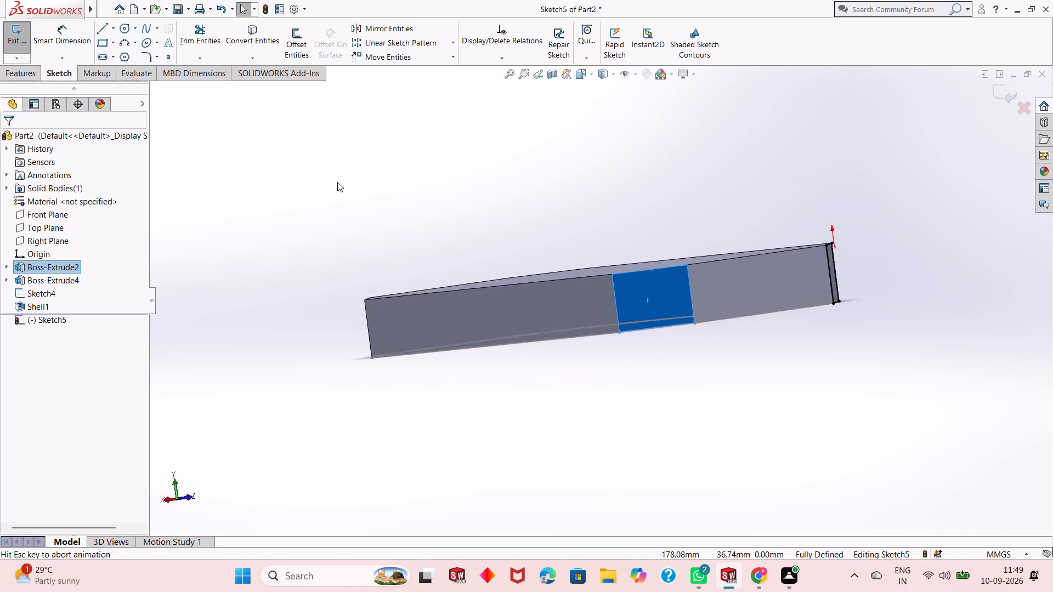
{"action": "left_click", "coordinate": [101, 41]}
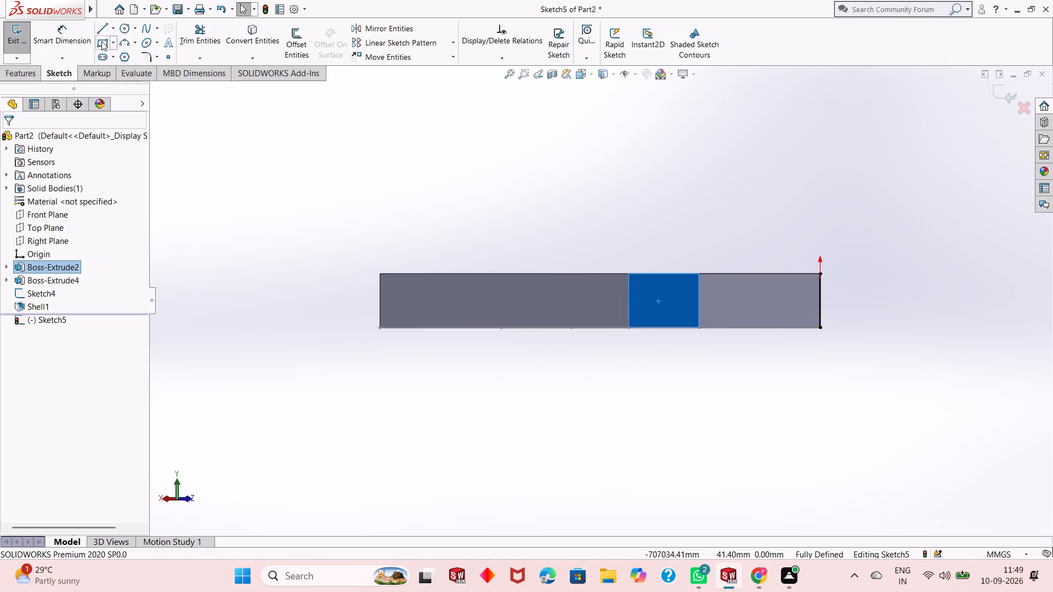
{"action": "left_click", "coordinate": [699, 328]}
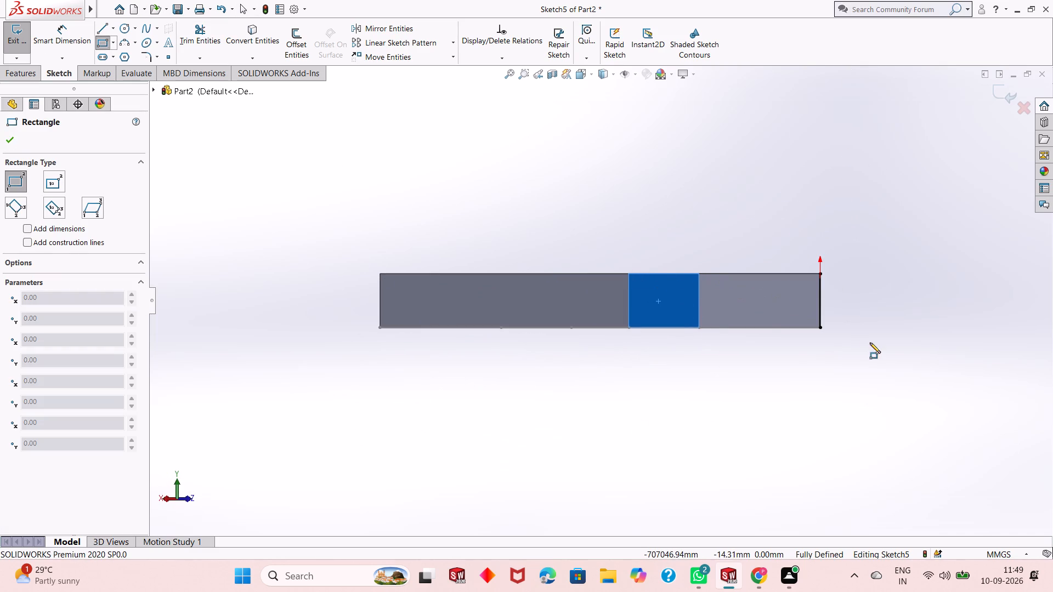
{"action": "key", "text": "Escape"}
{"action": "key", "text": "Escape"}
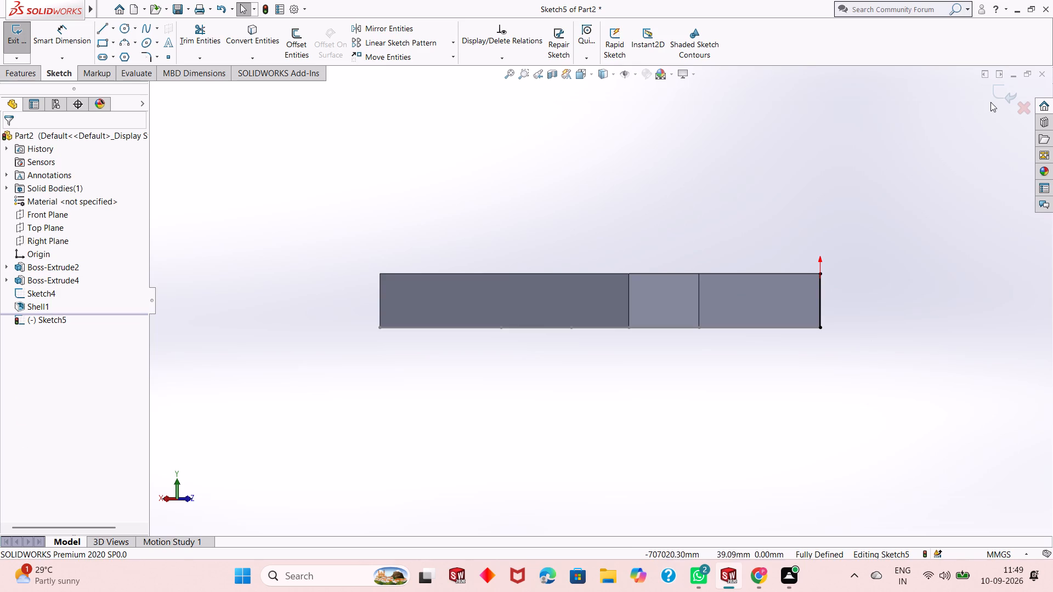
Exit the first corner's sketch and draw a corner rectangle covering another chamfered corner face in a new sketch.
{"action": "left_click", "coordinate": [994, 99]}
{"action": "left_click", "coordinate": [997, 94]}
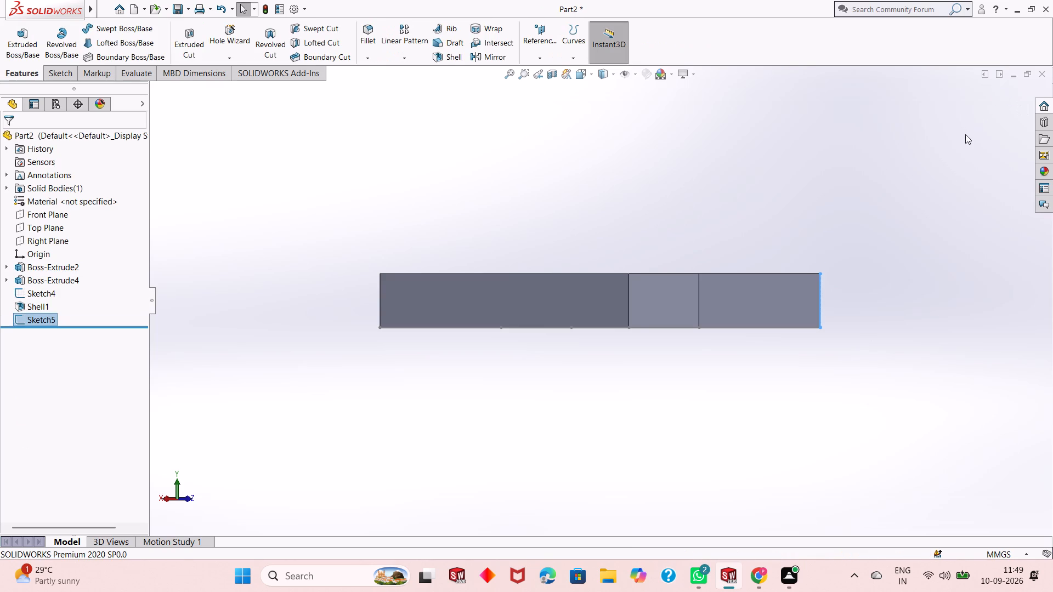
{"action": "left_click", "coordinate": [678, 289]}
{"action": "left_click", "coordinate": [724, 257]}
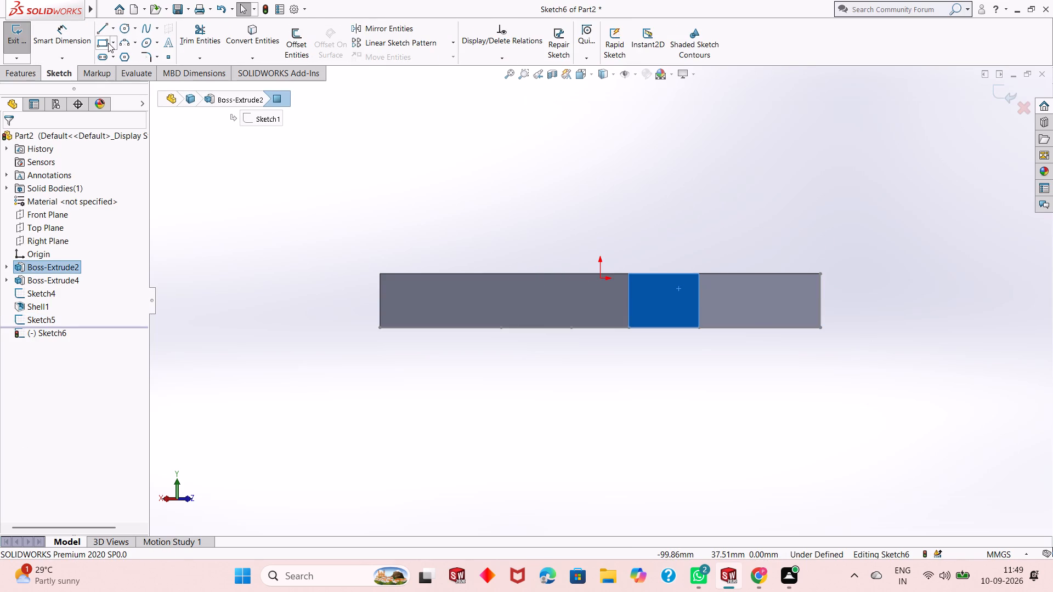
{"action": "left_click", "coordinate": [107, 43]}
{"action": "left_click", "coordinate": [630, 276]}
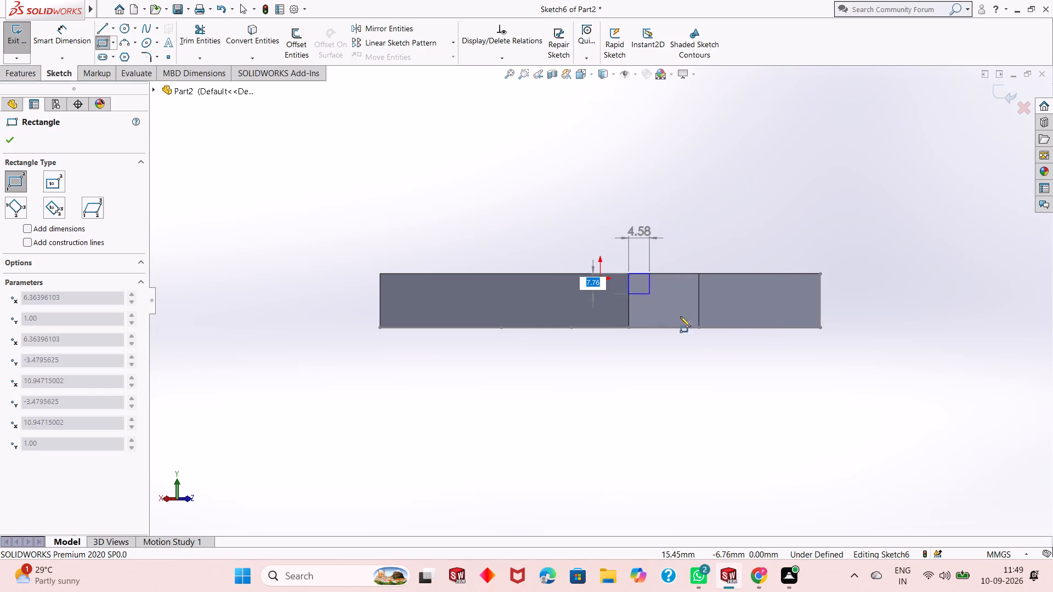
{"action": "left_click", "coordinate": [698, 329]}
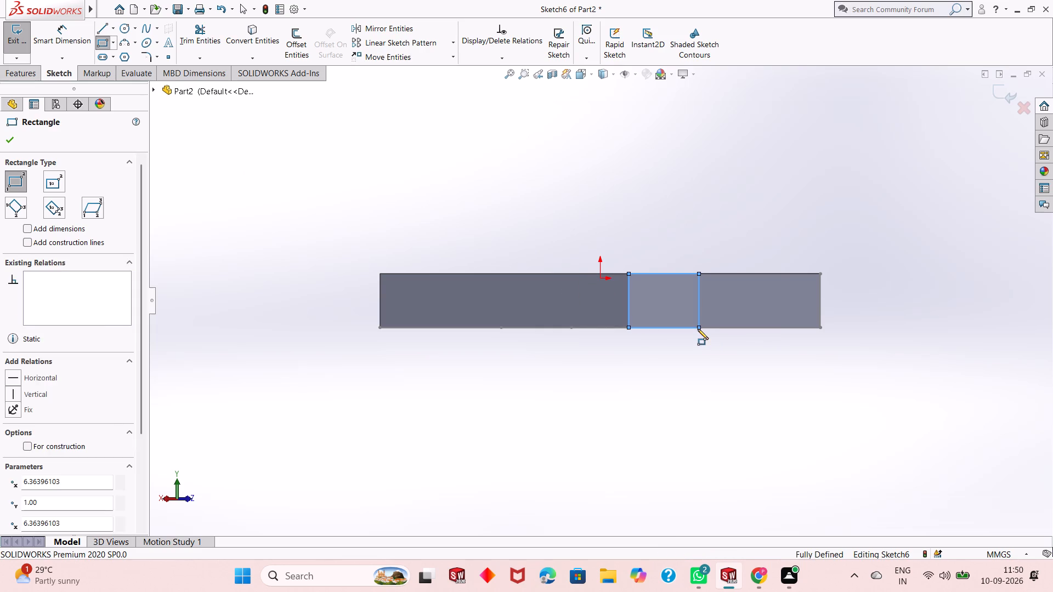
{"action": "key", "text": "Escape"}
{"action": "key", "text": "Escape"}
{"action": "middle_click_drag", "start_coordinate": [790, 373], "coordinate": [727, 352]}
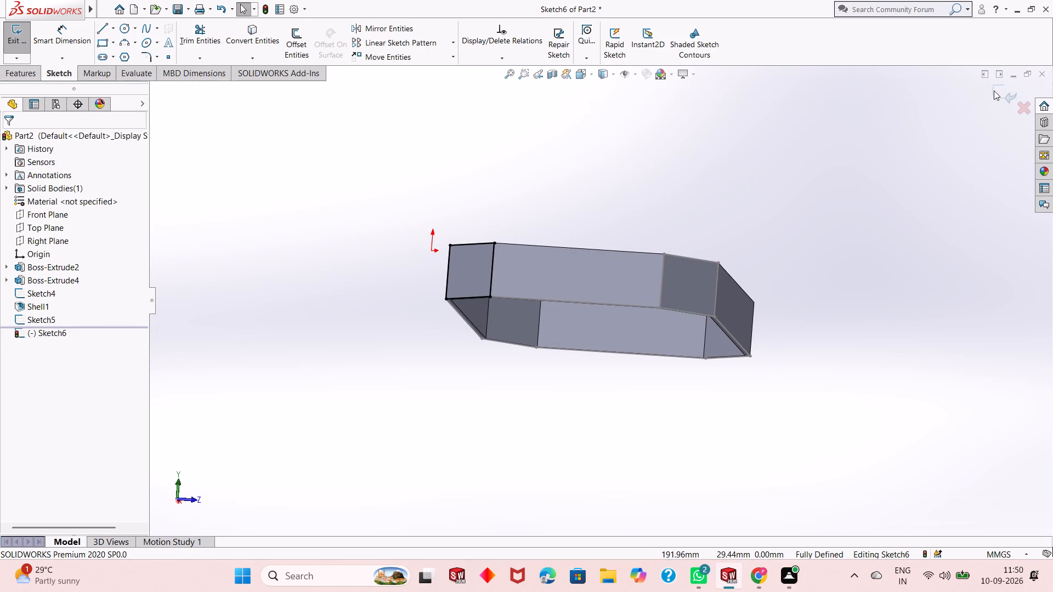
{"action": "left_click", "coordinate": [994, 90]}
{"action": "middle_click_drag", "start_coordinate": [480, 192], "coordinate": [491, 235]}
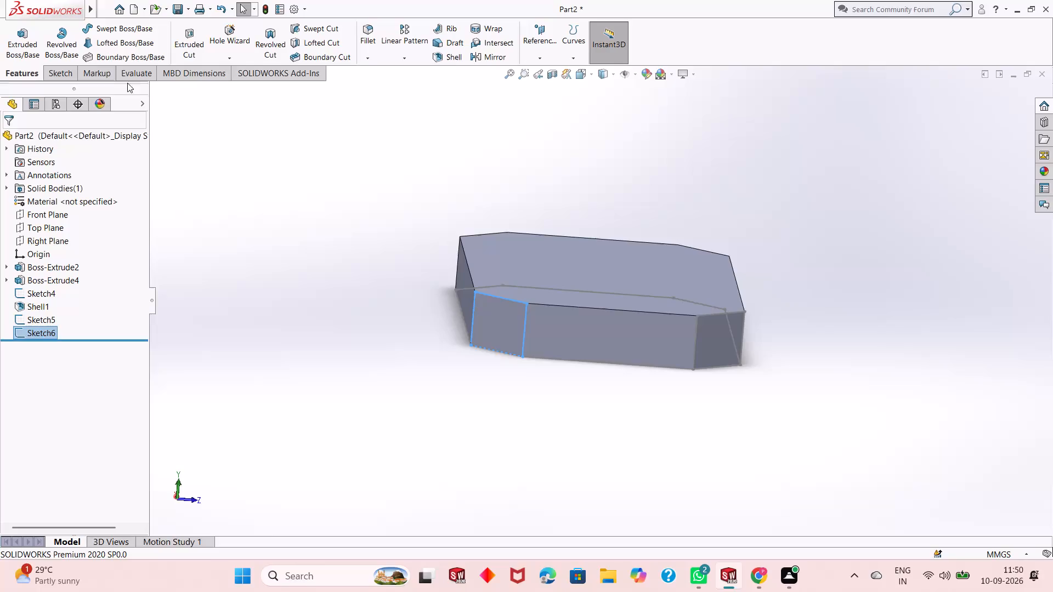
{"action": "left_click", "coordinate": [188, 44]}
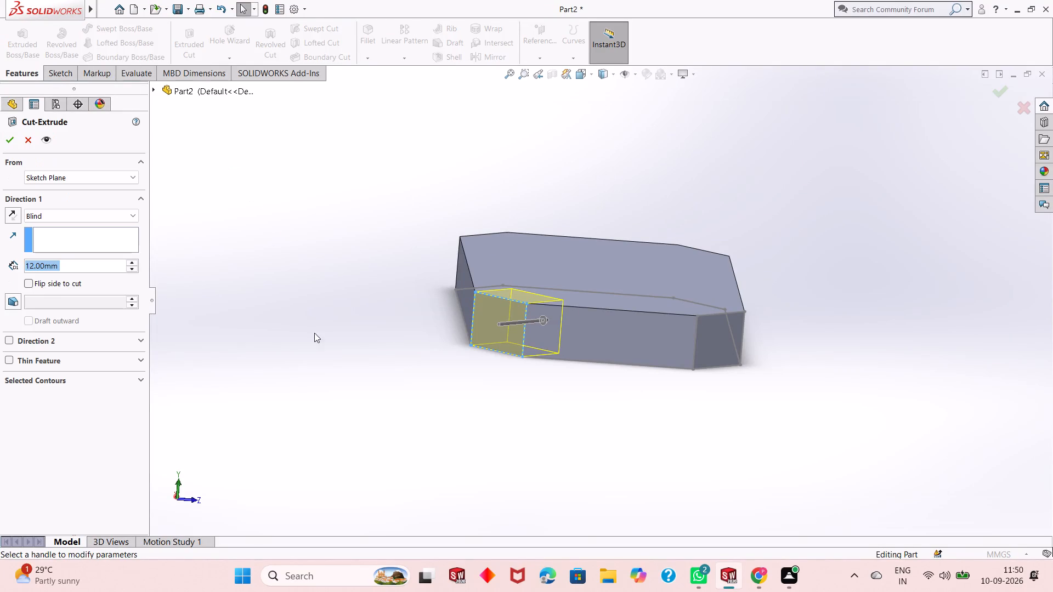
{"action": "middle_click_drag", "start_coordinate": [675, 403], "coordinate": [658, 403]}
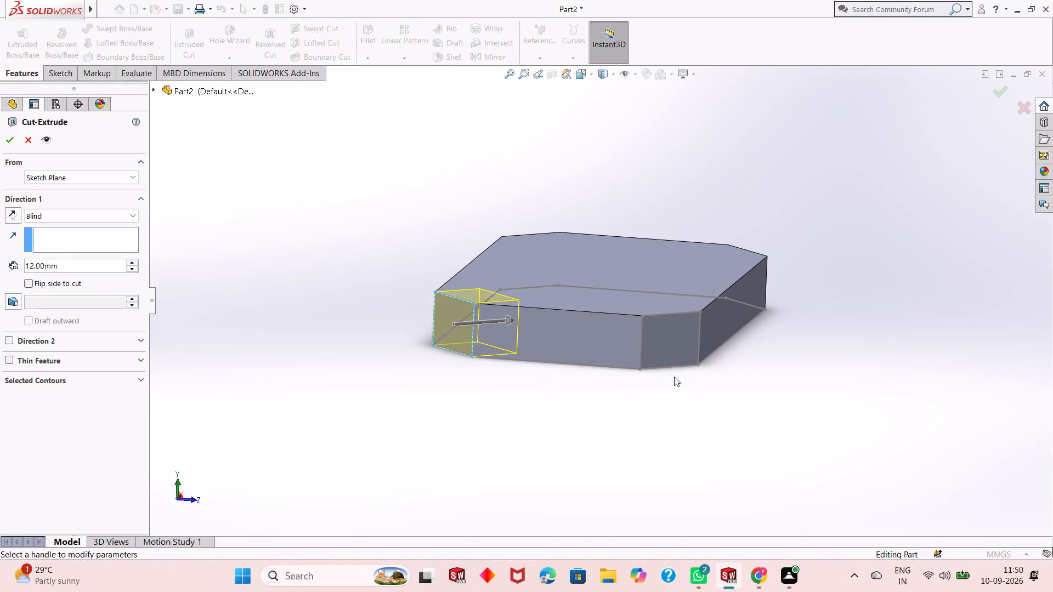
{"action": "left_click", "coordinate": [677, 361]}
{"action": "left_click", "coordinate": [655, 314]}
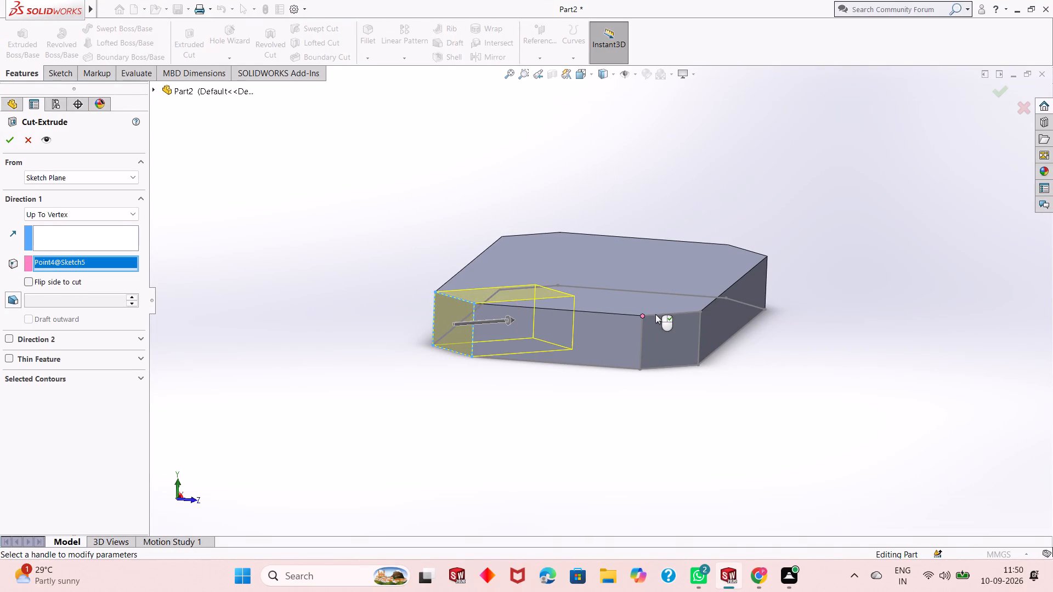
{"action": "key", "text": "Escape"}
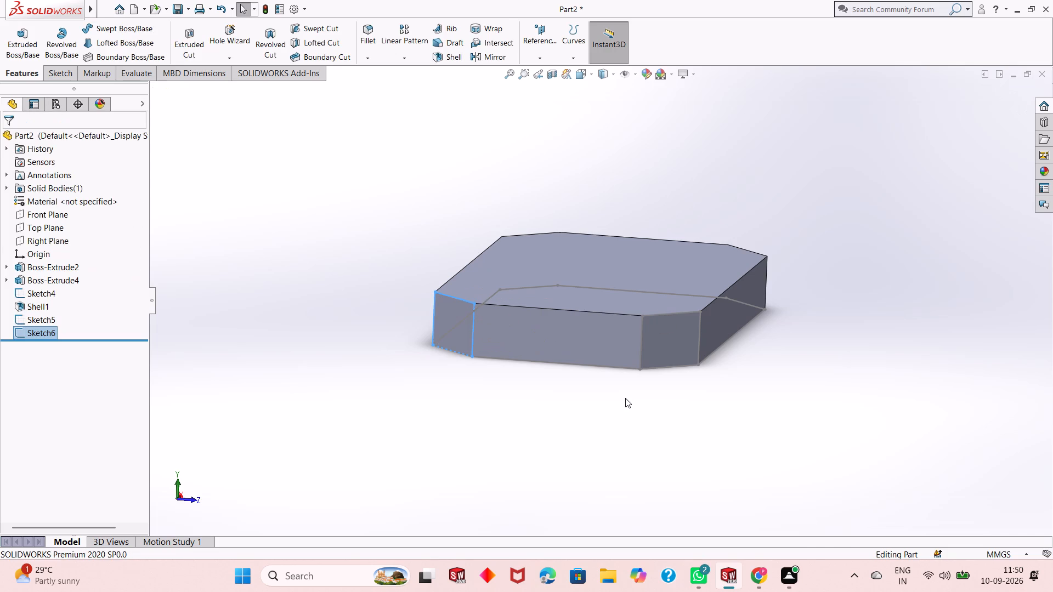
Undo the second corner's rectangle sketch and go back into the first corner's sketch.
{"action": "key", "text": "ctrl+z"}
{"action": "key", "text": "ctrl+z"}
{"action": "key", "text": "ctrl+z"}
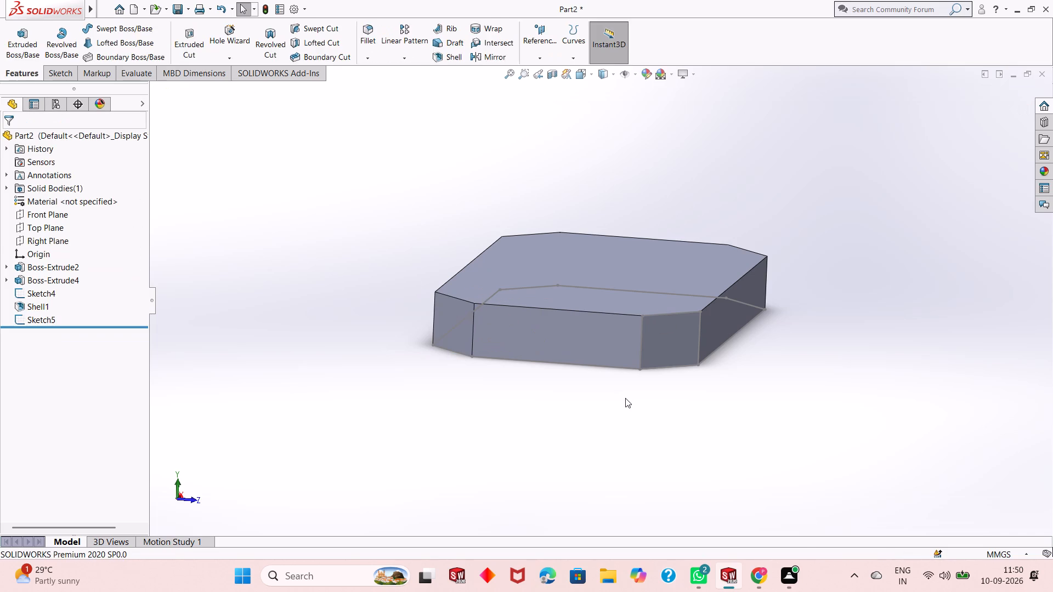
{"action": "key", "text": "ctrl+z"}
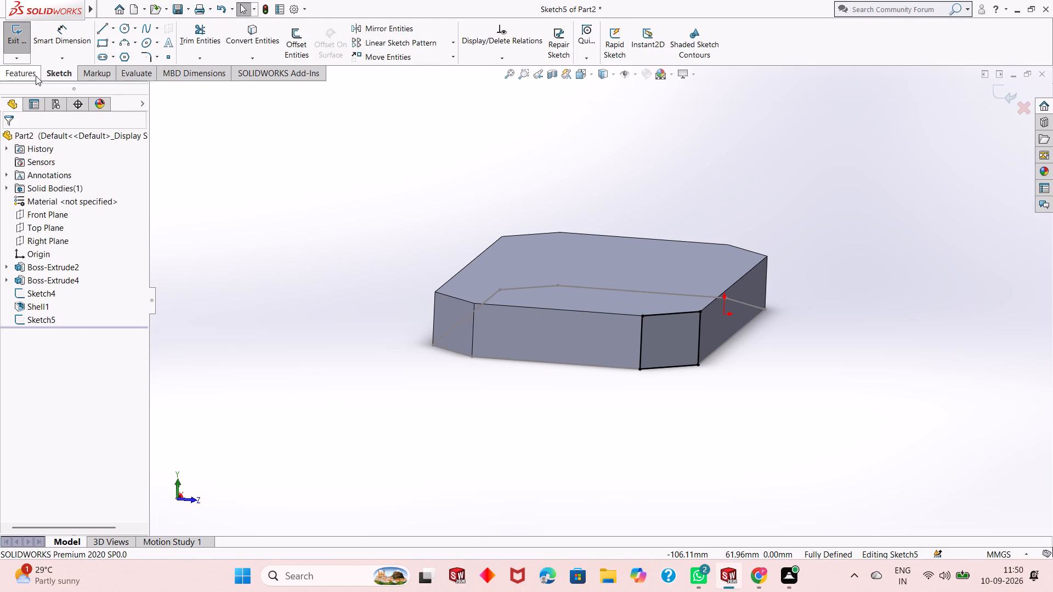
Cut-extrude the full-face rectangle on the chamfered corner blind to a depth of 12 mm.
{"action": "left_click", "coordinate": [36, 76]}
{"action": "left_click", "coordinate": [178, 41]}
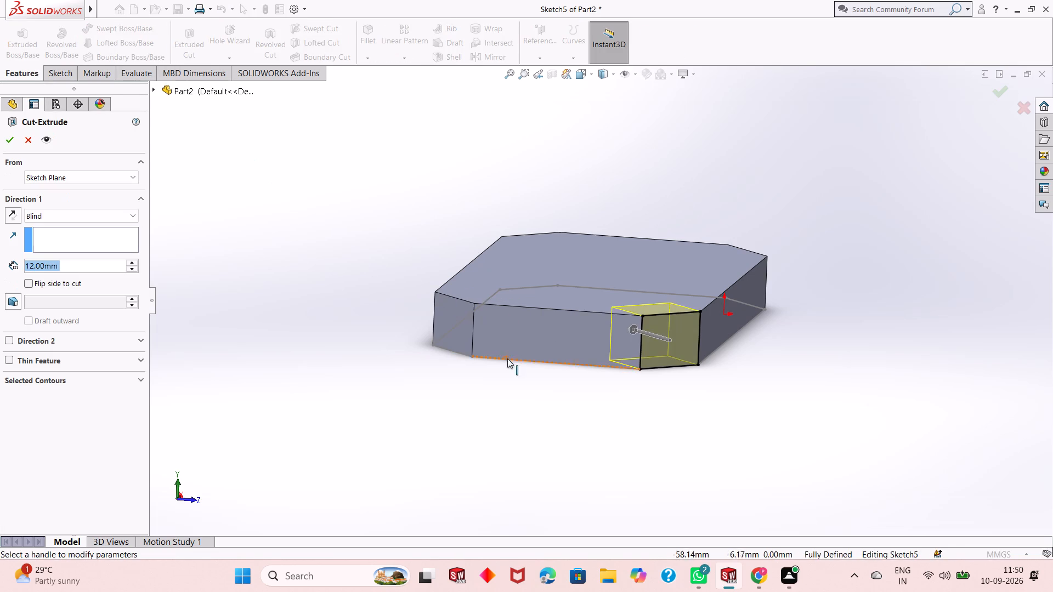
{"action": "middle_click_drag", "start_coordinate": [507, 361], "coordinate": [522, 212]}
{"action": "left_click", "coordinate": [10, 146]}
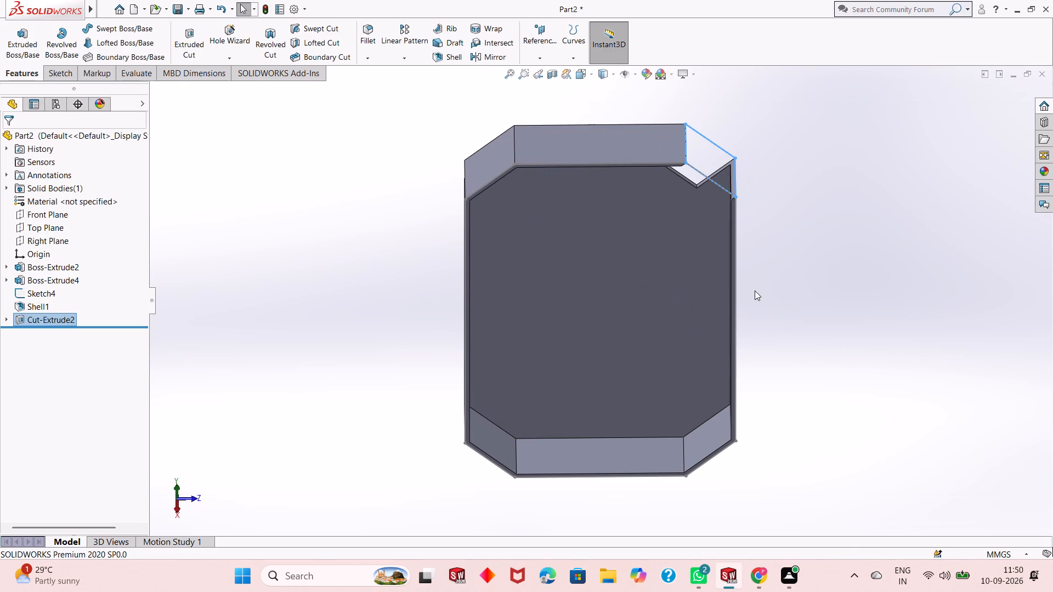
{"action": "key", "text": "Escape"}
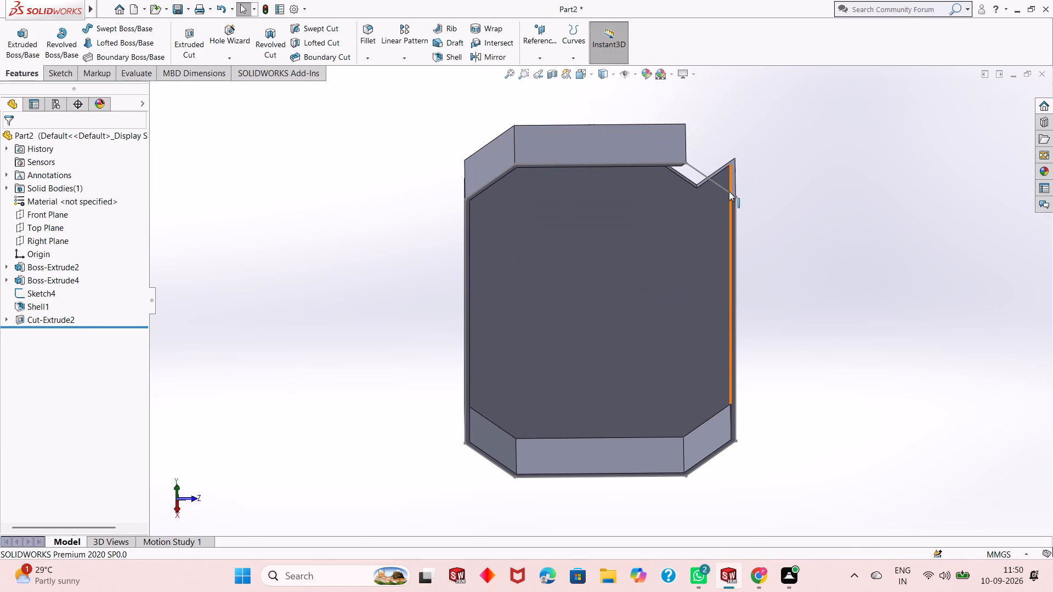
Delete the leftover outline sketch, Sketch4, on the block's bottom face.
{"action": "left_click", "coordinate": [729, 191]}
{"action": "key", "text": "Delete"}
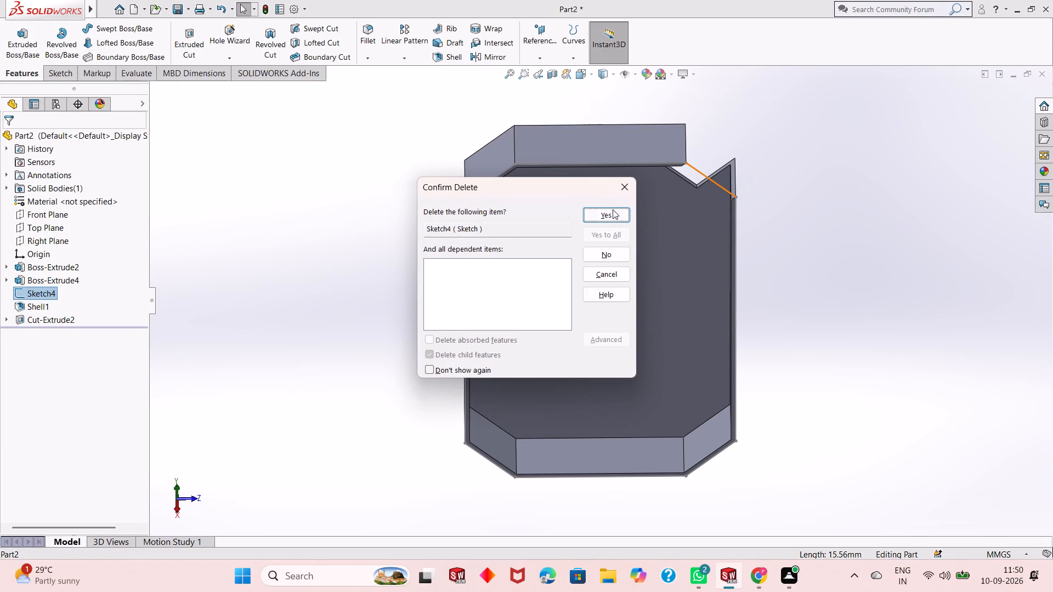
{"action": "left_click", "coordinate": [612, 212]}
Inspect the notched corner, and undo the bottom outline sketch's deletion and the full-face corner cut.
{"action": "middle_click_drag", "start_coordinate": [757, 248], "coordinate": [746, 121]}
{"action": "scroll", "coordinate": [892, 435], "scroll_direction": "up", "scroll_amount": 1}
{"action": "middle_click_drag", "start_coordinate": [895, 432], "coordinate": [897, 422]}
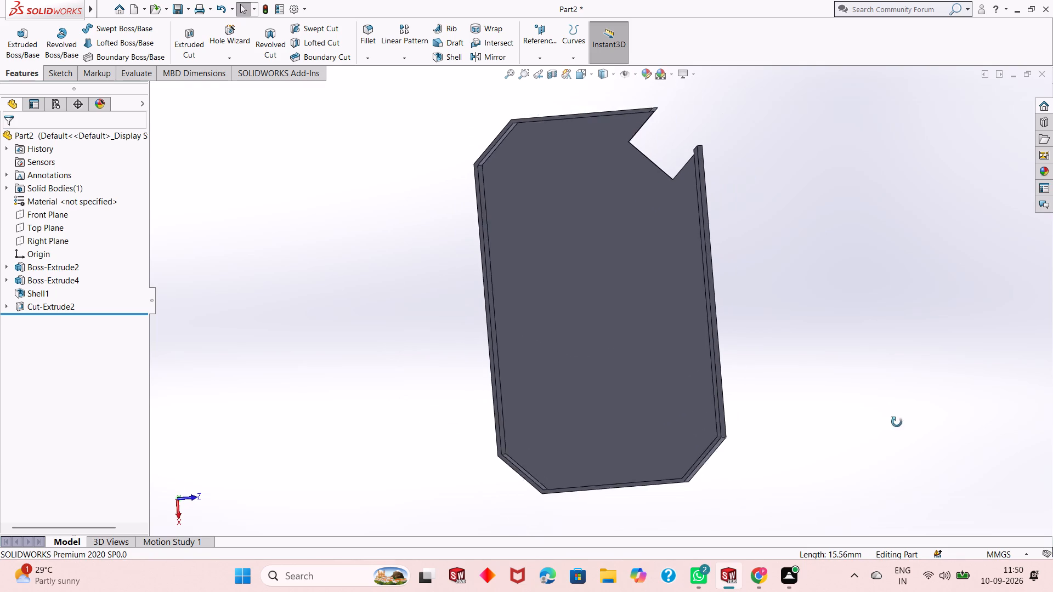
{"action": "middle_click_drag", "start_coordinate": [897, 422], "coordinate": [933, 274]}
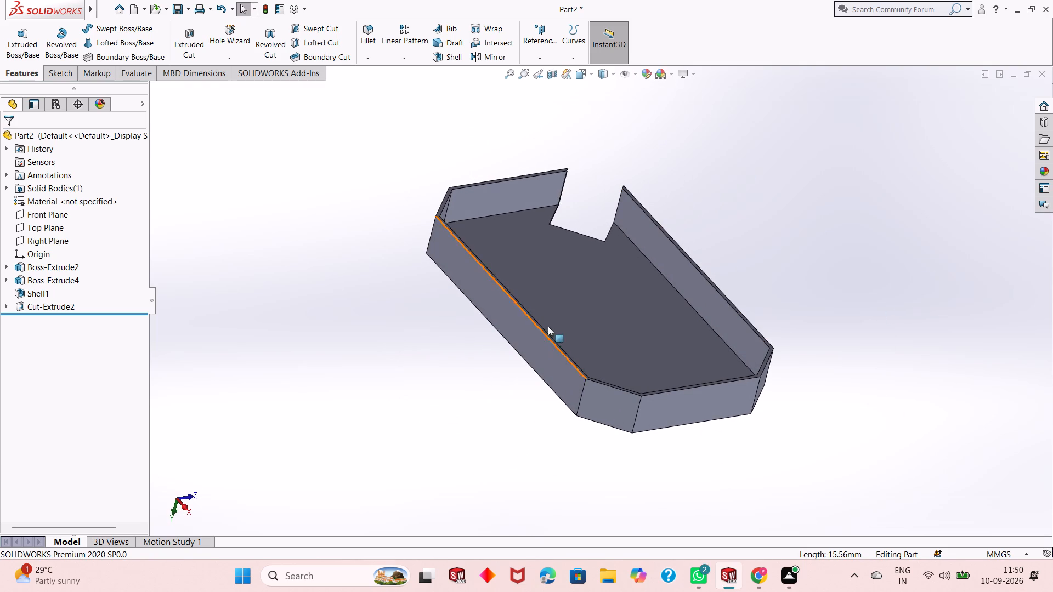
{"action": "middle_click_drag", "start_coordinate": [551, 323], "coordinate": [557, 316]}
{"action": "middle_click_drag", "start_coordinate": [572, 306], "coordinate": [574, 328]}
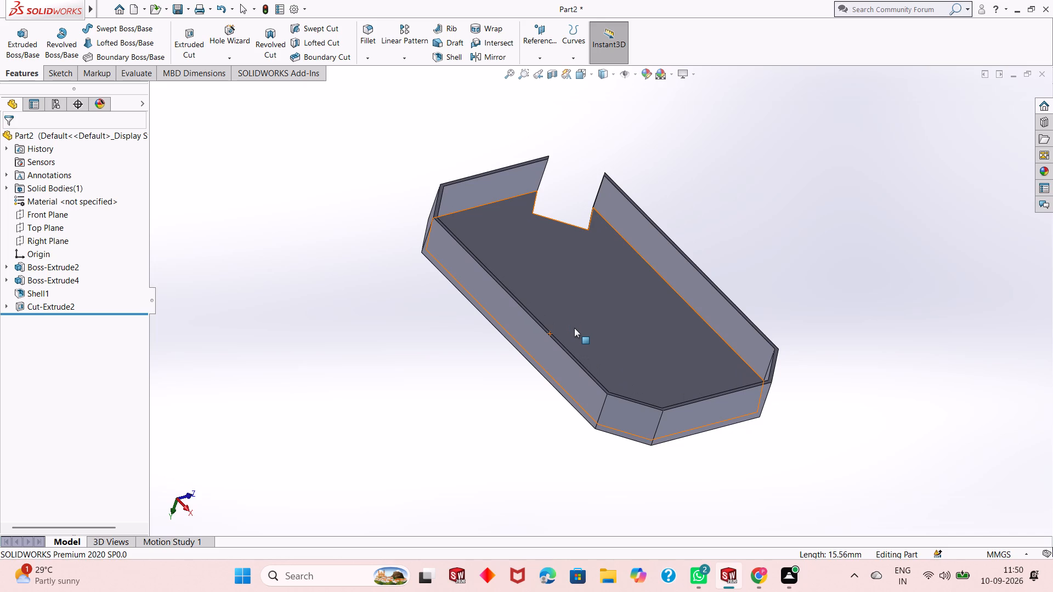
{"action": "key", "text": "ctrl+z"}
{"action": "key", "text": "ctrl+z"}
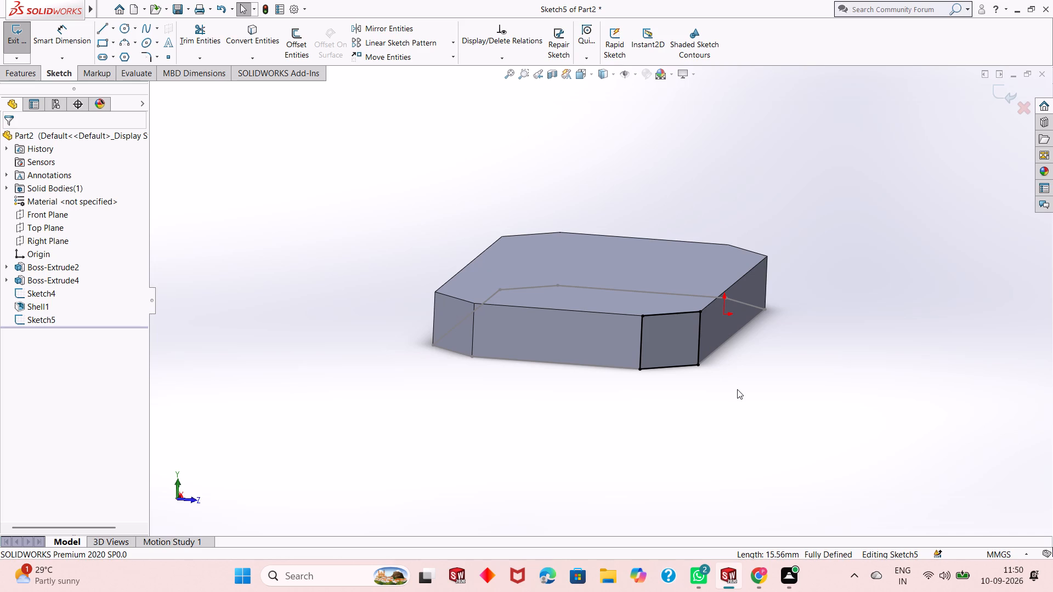
Undo the full-face rectangle in the chamfered corner's sketch.
{"action": "scroll", "coordinate": [692, 303], "scroll_direction": "down", "scroll_amount": 3}
{"action": "scroll", "coordinate": [655, 333], "scroll_direction": "down", "scroll_amount": 3}
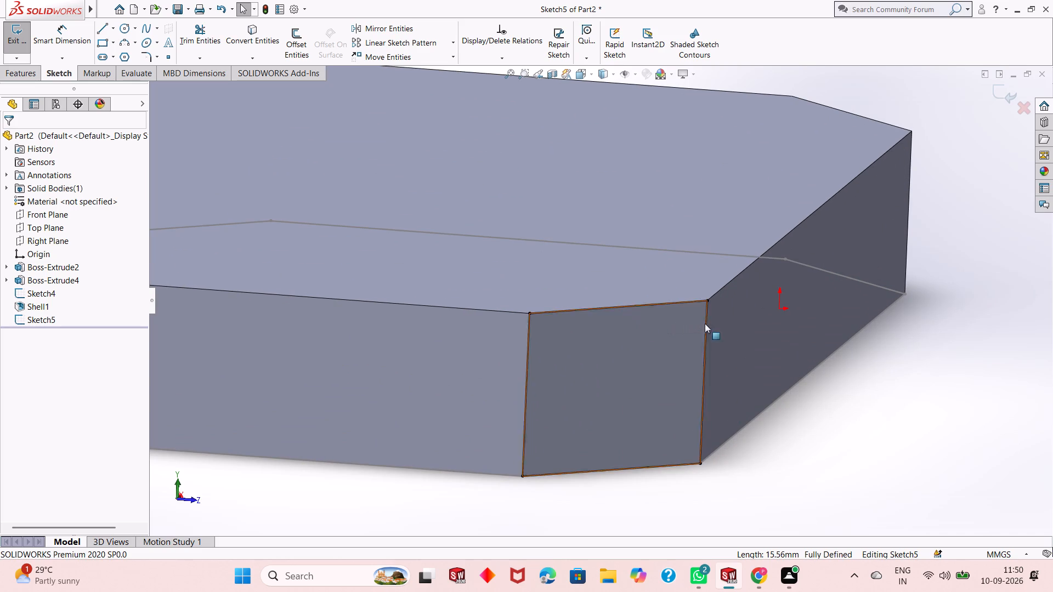
{"action": "key", "text": "ctrl+z"}
{"action": "key", "text": "ctrl+z"}
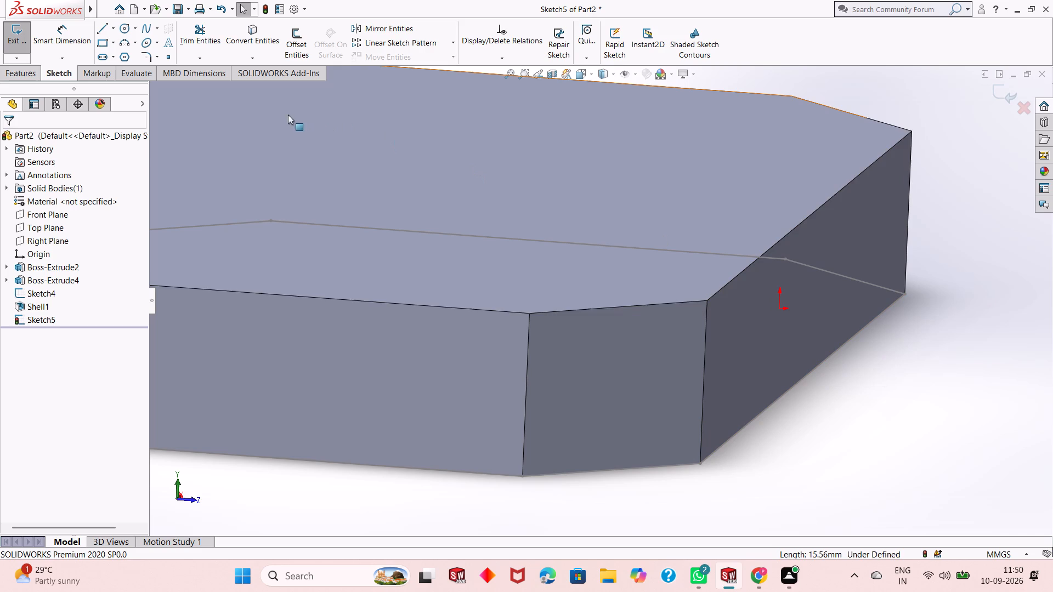
Draw an 11 mm high corner rectangle across the full width of the chamfered corner face, starting at its bottom edge.
{"action": "left_click", "coordinate": [104, 43]}
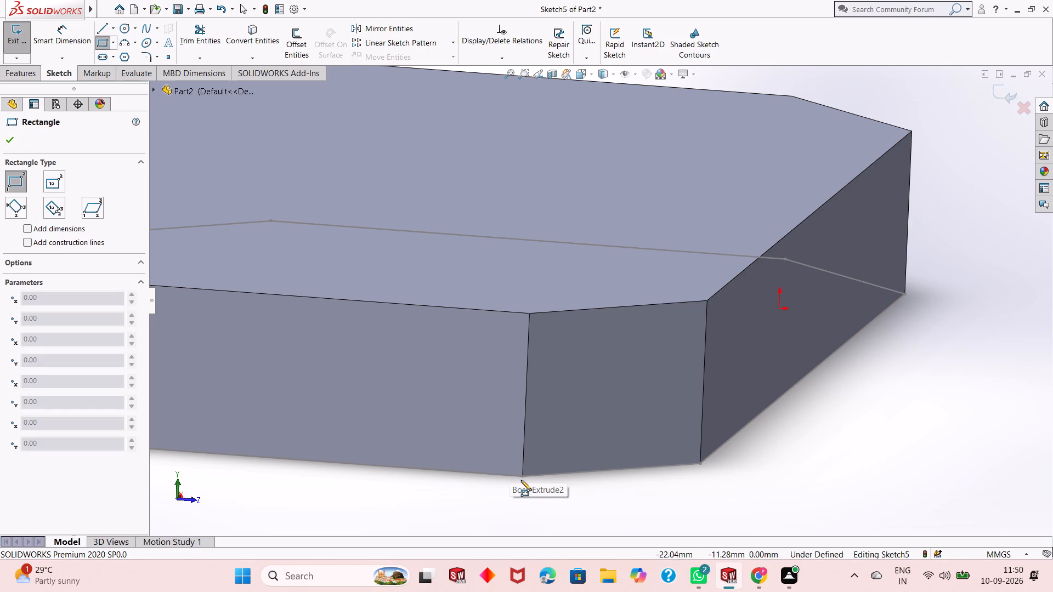
{"action": "left_click", "coordinate": [523, 477]}
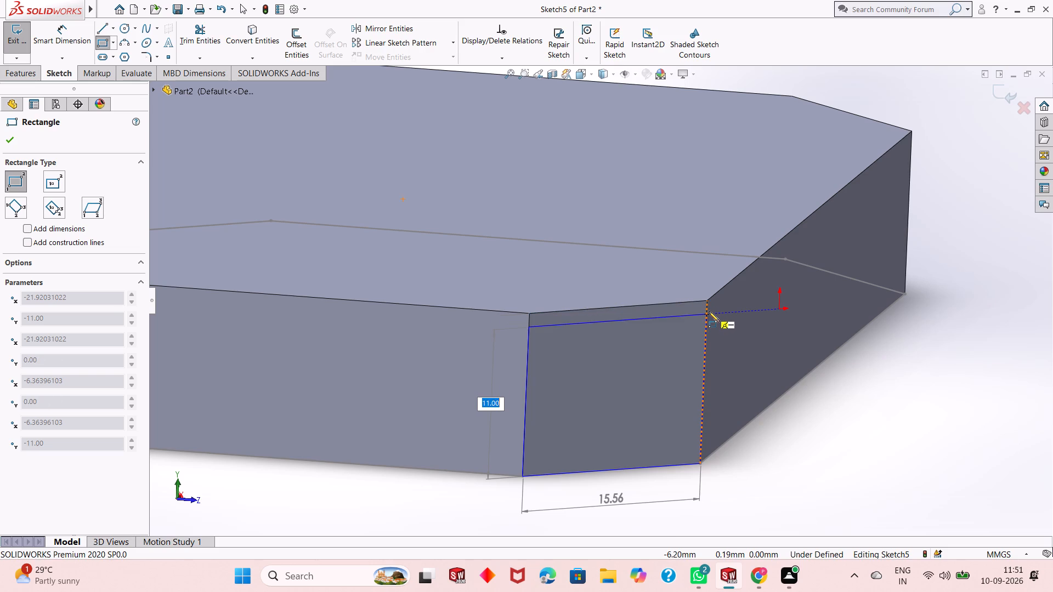
{"action": "type", "text": "11"}
{"action": "key", "text": "Tab"}
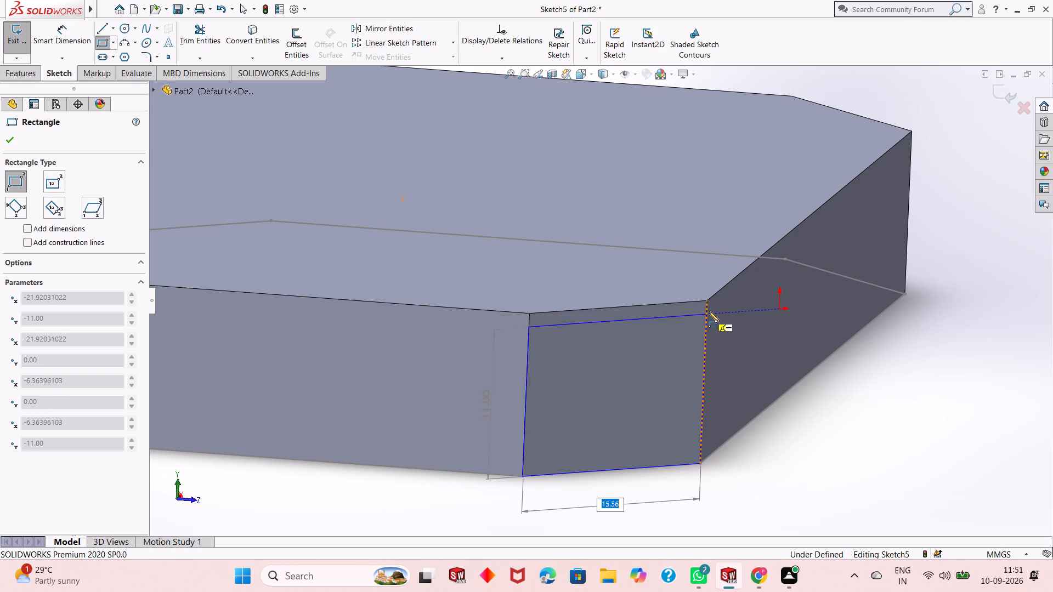
{"action": "key", "text": "Return"}
{"action": "key", "text": "Escape"}
{"action": "key", "text": "Escape"}
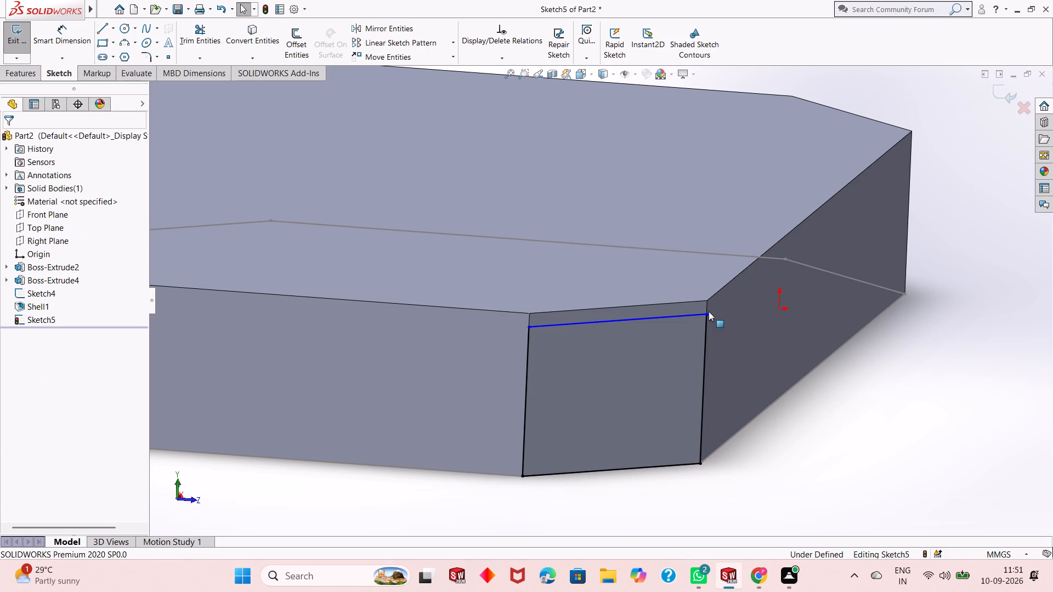
Try to dimension the rectangle's top edge, and dimension its height along a vertical side.
{"action": "left_click", "coordinate": [94, 44]}
{"action": "left_click", "coordinate": [66, 41]}
{"action": "left_click", "coordinate": [659, 320]}
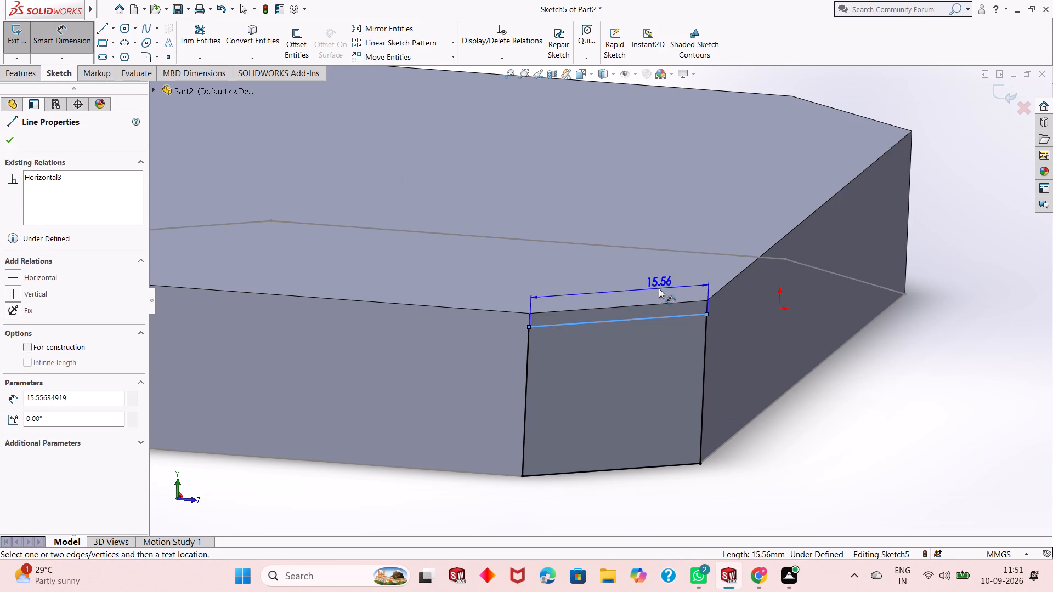
{"action": "left_click", "coordinate": [659, 288]}
{"action": "left_click", "coordinate": [619, 231]}
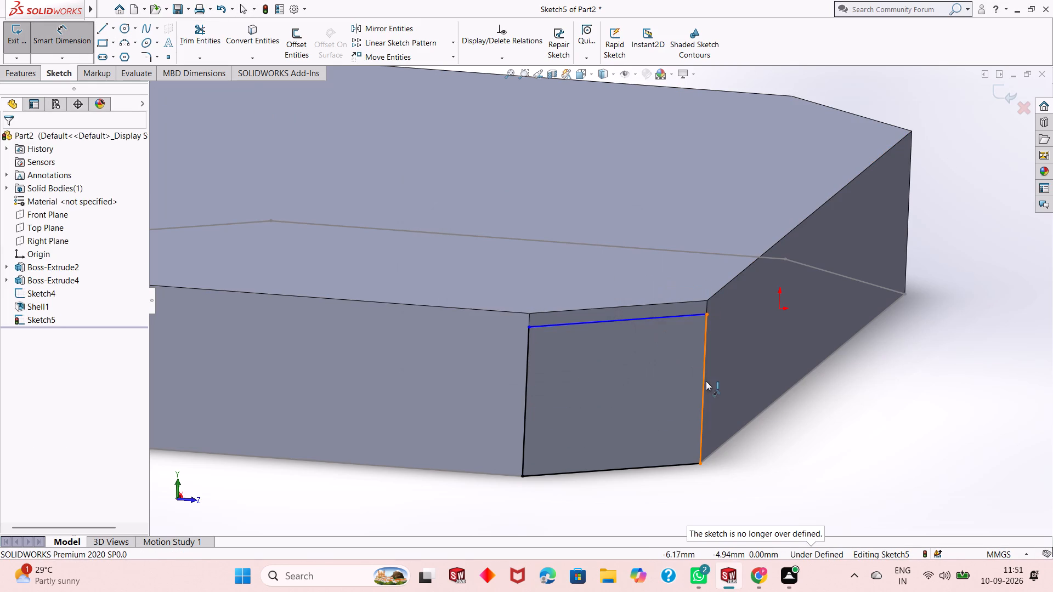
{"action": "left_click", "coordinate": [706, 381]}
{"action": "left_click", "coordinate": [765, 379]}
{"action": "left_click", "coordinate": [714, 360]}
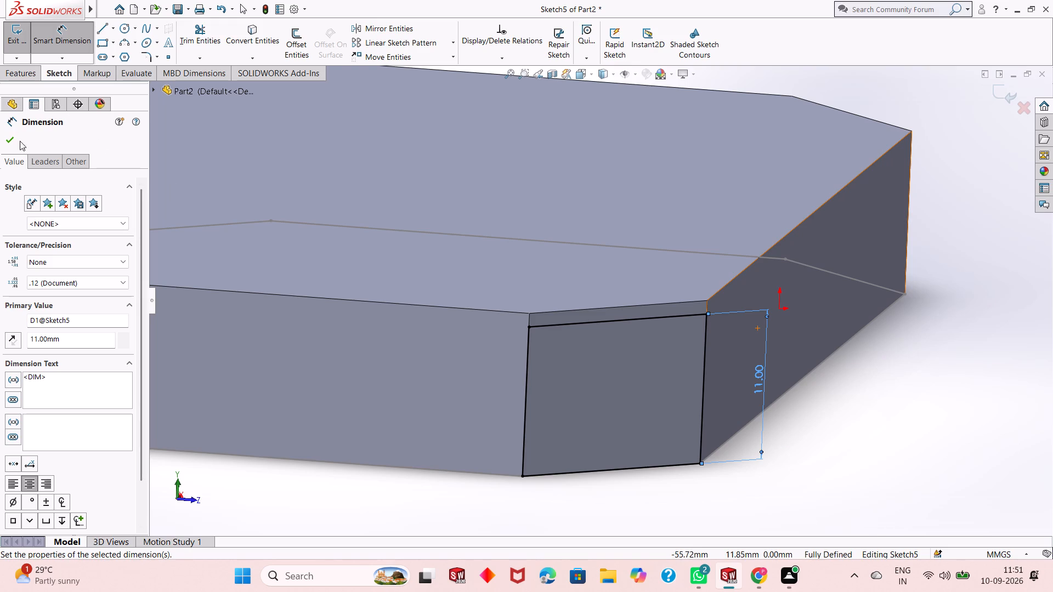
{"action": "left_click", "coordinate": [6, 136]}
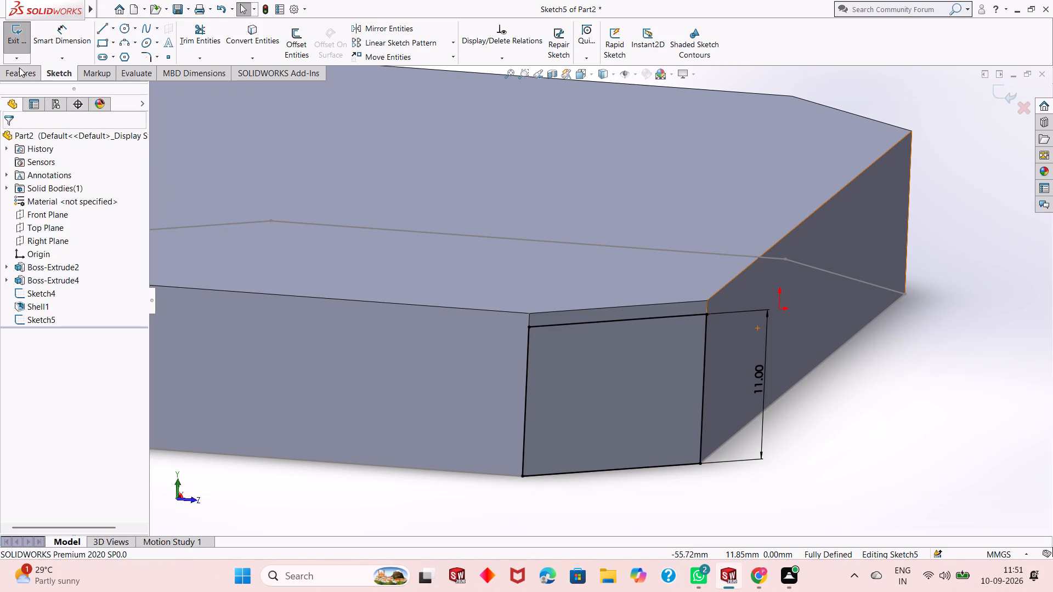
Cut-extrude the chamfered corner's rectangle blind to a depth of 12 mm, leaving the top plate above it.
{"action": "left_click", "coordinate": [19, 73]}
{"action": "left_click", "coordinate": [177, 49]}
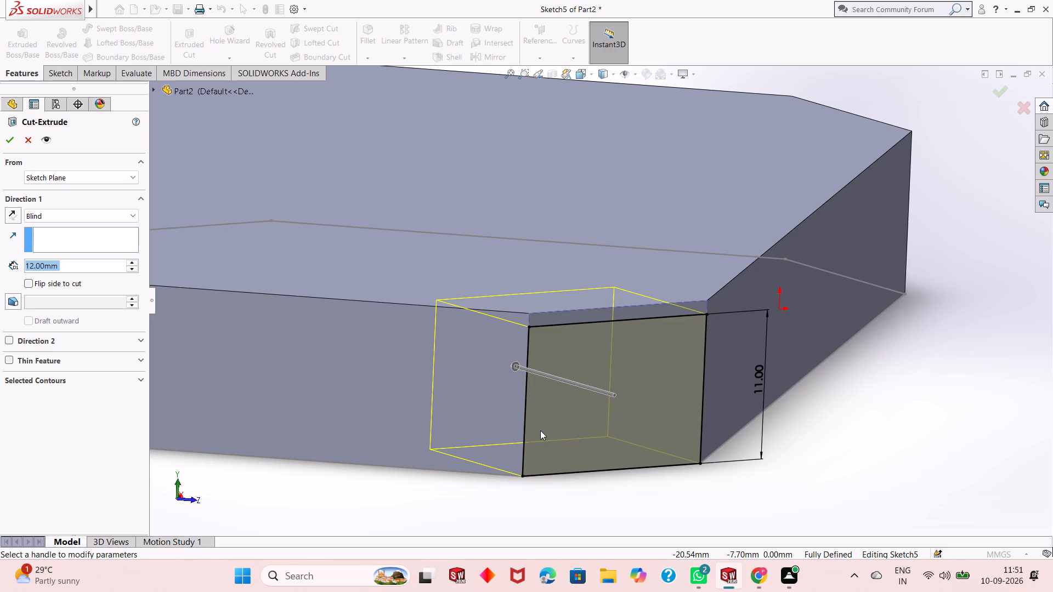
{"action": "scroll", "coordinate": [540, 430], "scroll_direction": "down", "scroll_amount": 2}
{"action": "scroll", "coordinate": [540, 430], "scroll_direction": "up", "scroll_amount": 3}
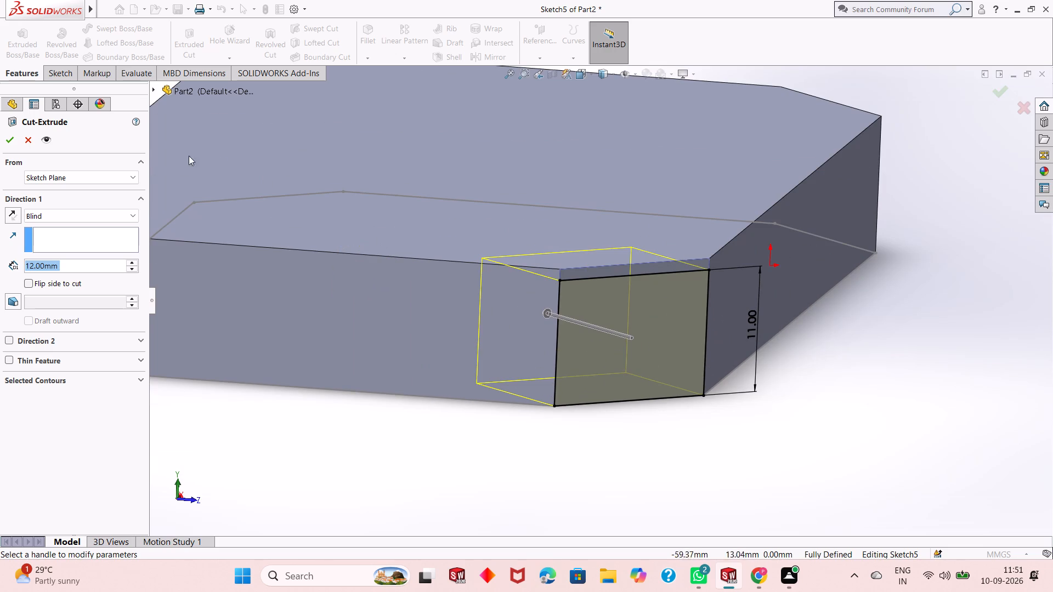
{"action": "left_click", "coordinate": [10, 140]}
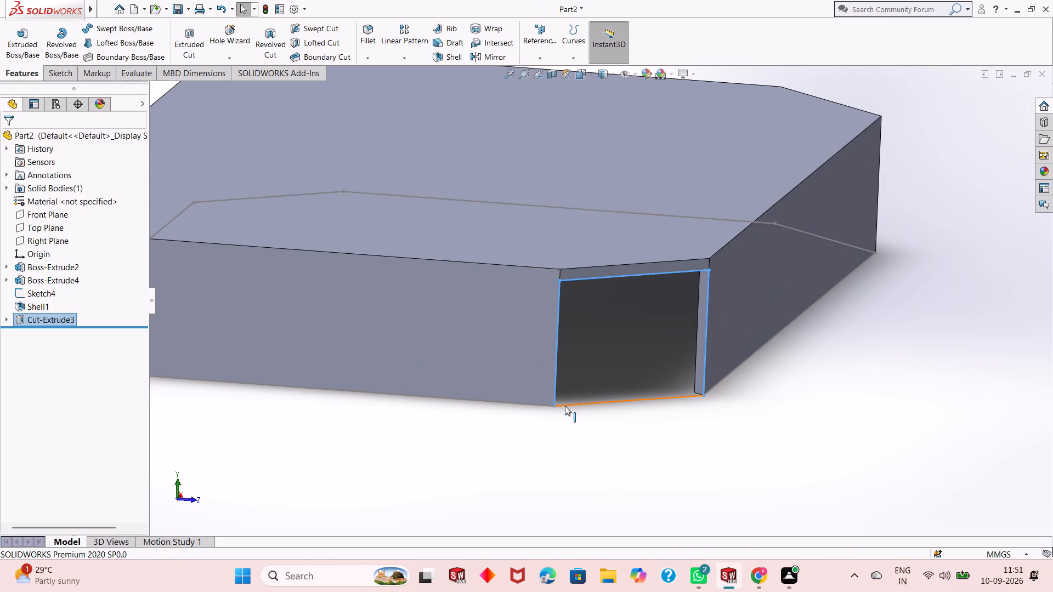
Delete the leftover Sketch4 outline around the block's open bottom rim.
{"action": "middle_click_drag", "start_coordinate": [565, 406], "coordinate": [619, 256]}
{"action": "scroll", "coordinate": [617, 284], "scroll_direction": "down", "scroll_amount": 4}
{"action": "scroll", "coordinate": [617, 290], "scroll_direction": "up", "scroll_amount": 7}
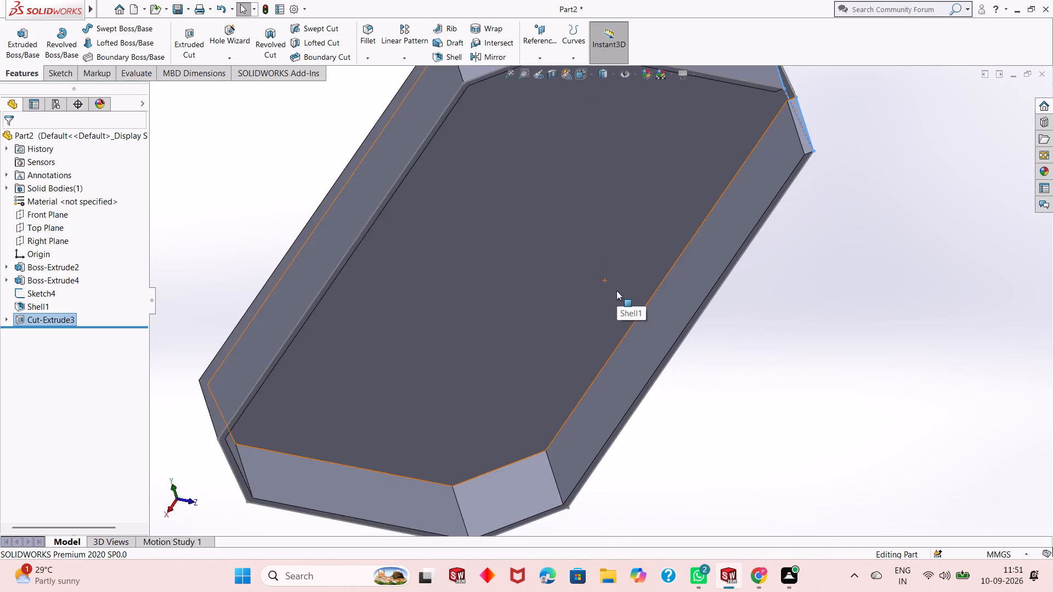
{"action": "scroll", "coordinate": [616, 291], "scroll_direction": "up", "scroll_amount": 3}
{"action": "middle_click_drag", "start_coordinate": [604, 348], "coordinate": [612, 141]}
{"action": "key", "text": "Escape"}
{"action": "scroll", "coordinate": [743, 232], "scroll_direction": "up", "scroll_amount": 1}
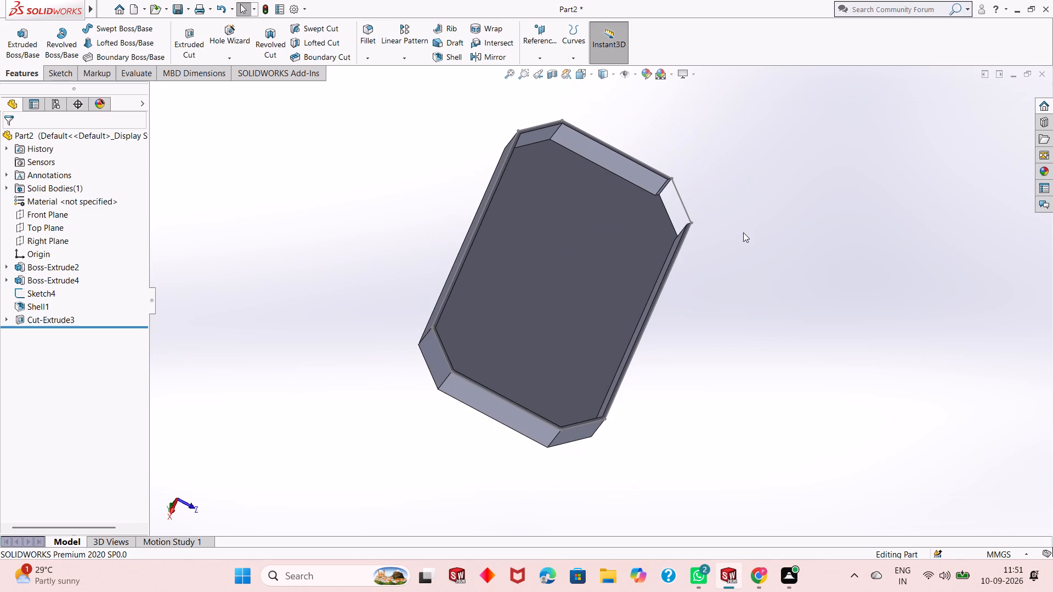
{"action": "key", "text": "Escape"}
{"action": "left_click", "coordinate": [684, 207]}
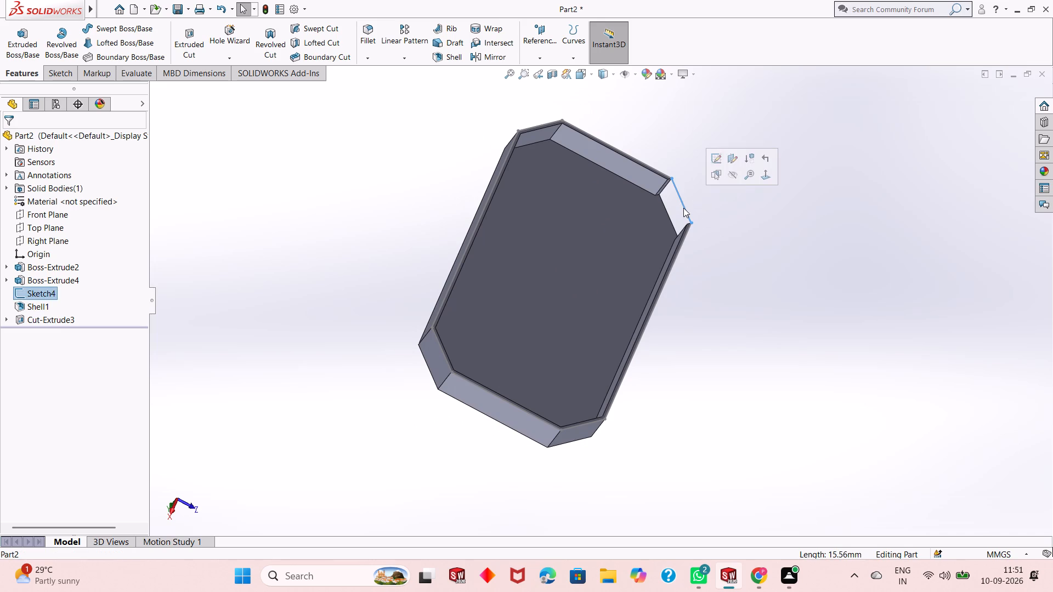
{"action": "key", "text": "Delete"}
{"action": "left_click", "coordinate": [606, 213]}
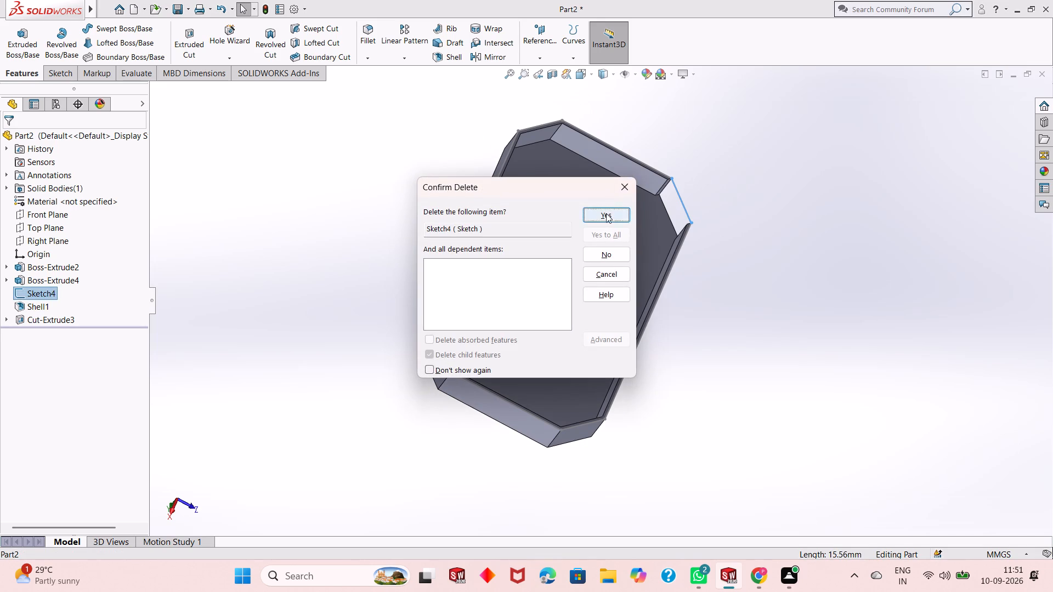
Examine the cut chamfered corner, its adjoining side walls and the plate from the open underside.
{"action": "middle_click_drag", "start_coordinate": [610, 344], "coordinate": [733, 371]}
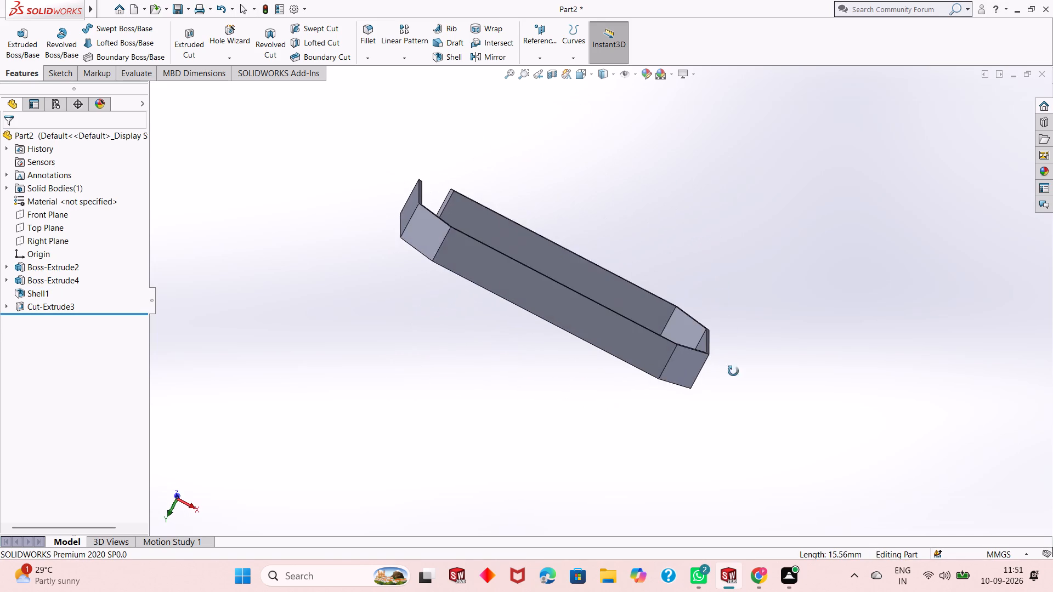
{"action": "middle_click_drag", "start_coordinate": [733, 371], "coordinate": [736, 380]}
{"action": "middle_click_drag", "start_coordinate": [429, 202], "coordinate": [404, 213]}
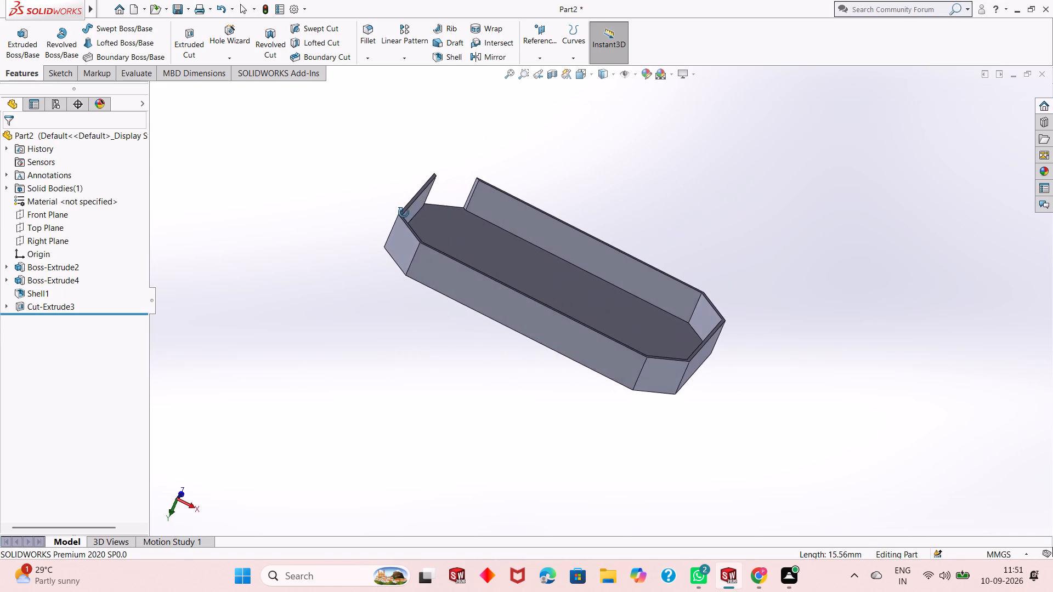
{"action": "middle_click_drag", "start_coordinate": [404, 213], "coordinate": [388, 221]}
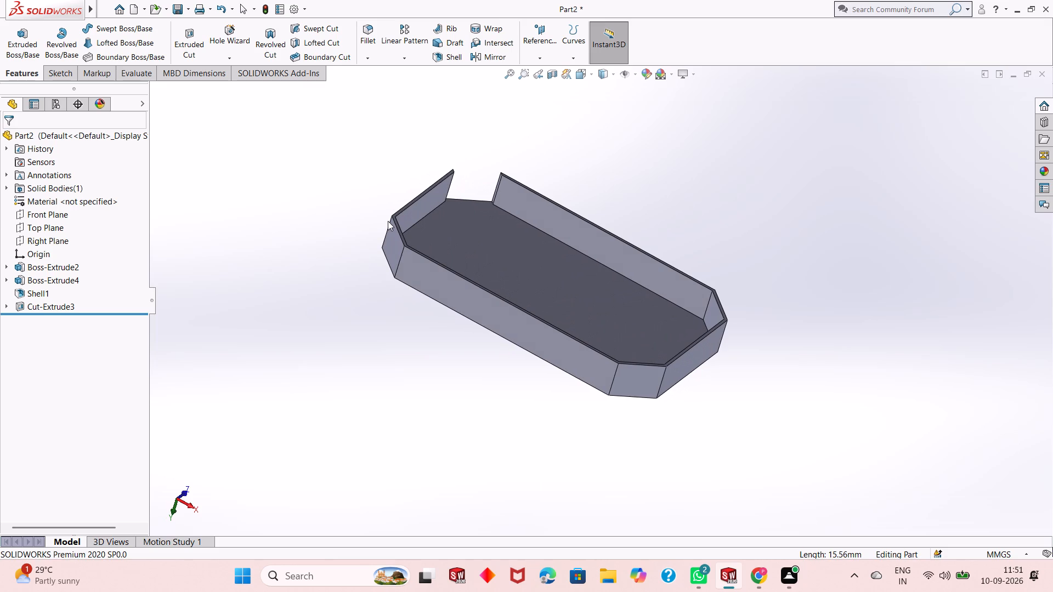
{"action": "middle_click_drag", "start_coordinate": [427, 219], "coordinate": [427, 218]}
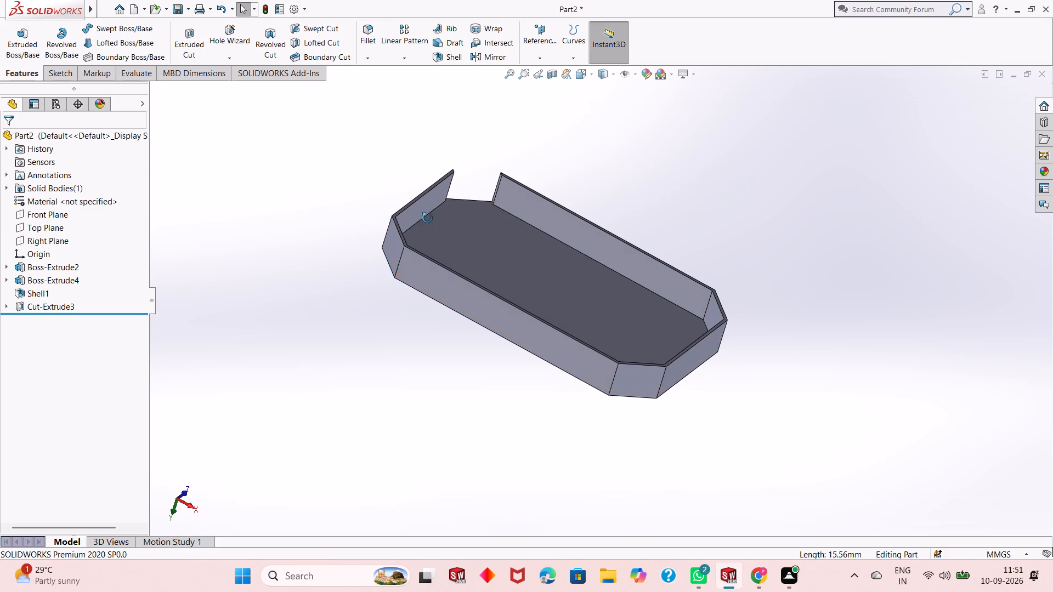
{"action": "middle_click_drag", "start_coordinate": [427, 218], "coordinate": [369, 233]}
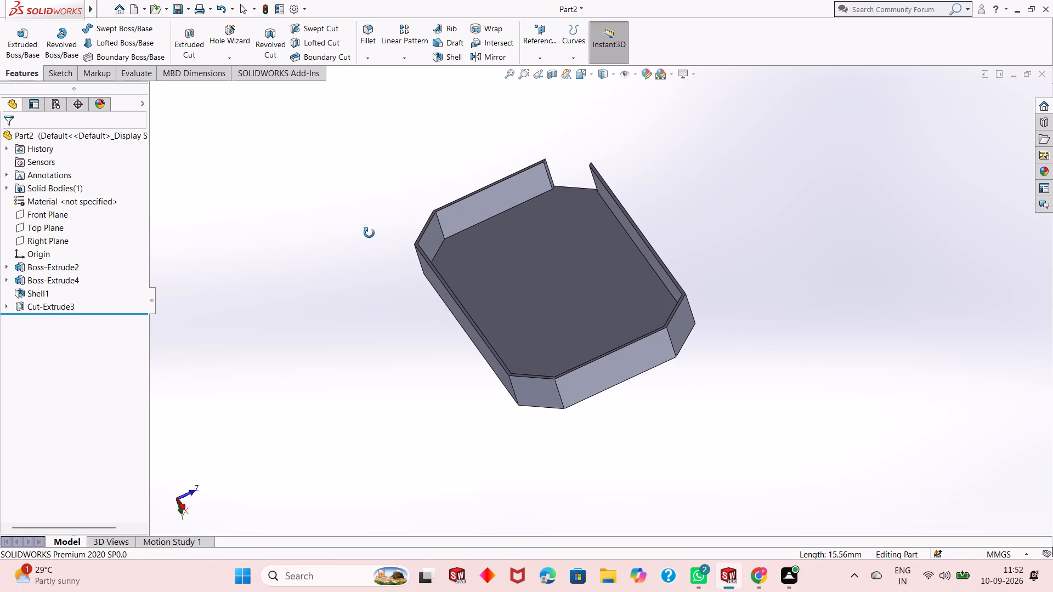
{"action": "middle_click_drag", "start_coordinate": [369, 233], "coordinate": [370, 232]}
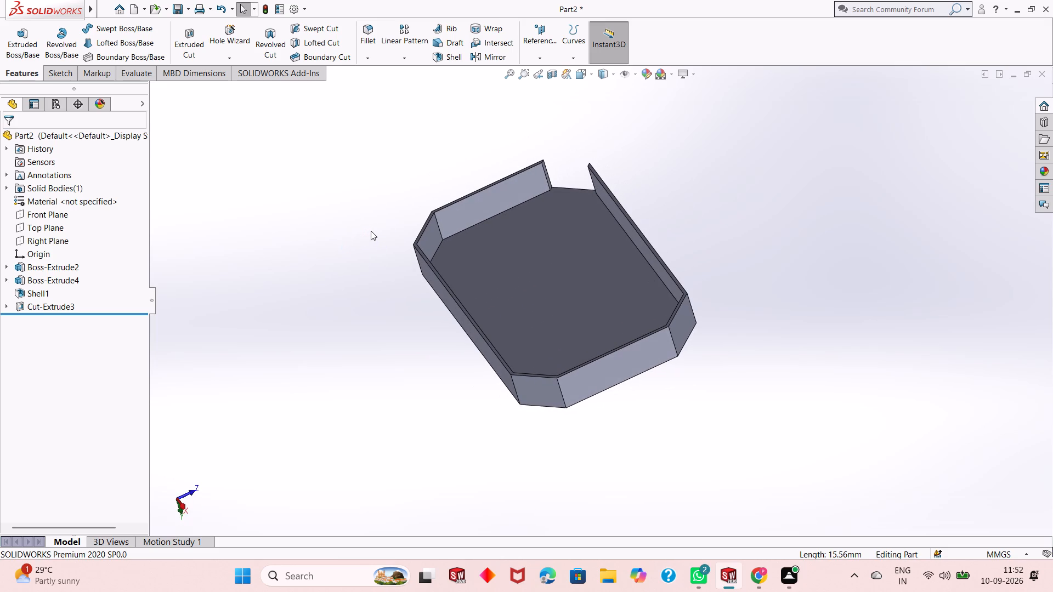
{"action": "scroll", "coordinate": [582, 170], "scroll_direction": "down", "scroll_amount": 4}
{"action": "scroll", "coordinate": [554, 226], "scroll_direction": "down", "scroll_amount": 4}
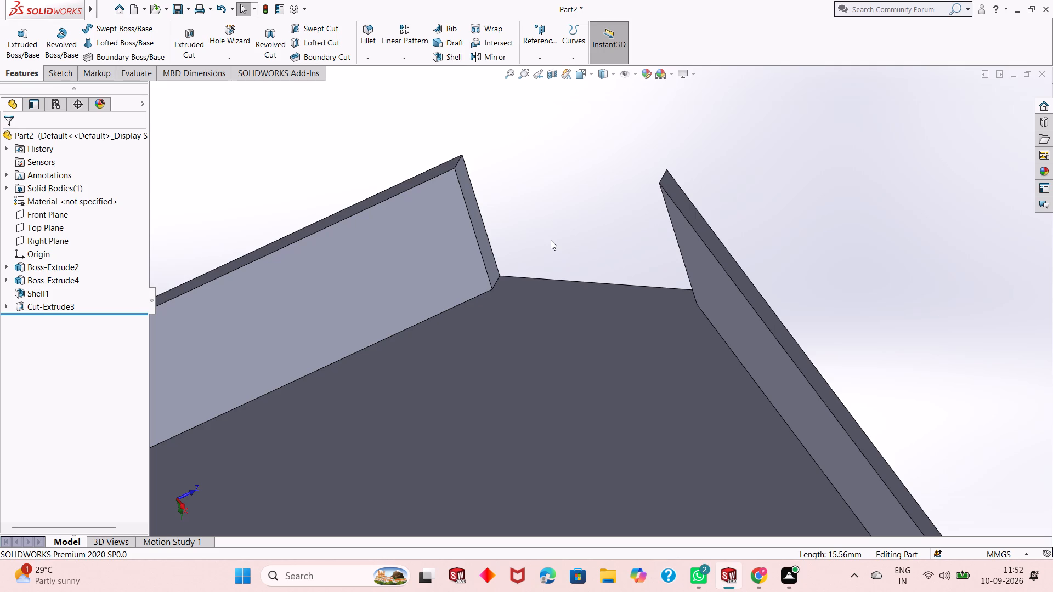
{"action": "middle_click_drag", "start_coordinate": [614, 383], "coordinate": [668, 347]}
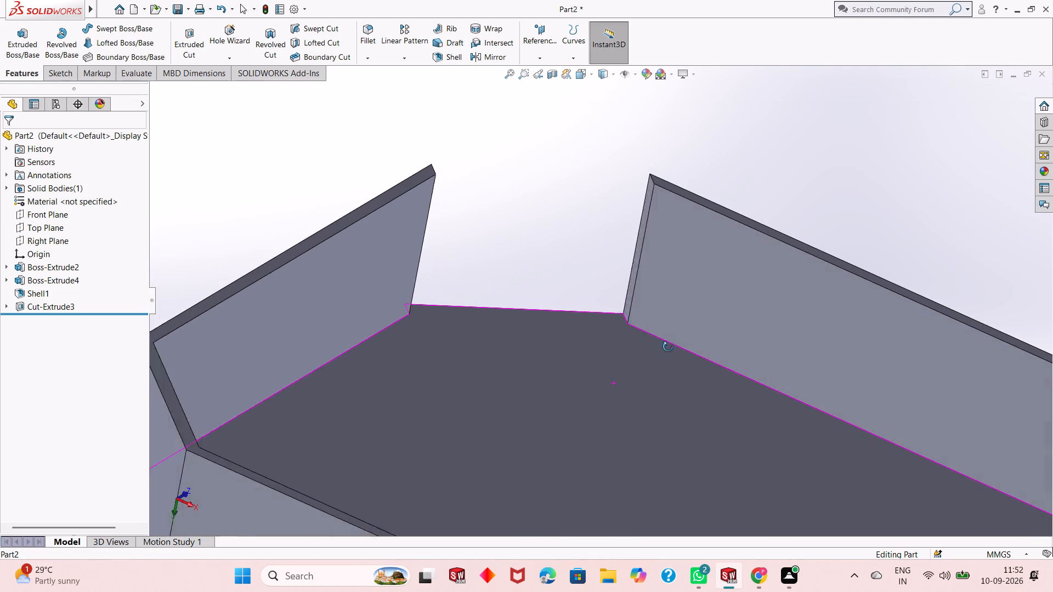
{"action": "middle_click_drag", "start_coordinate": [668, 347], "coordinate": [677, 343]}
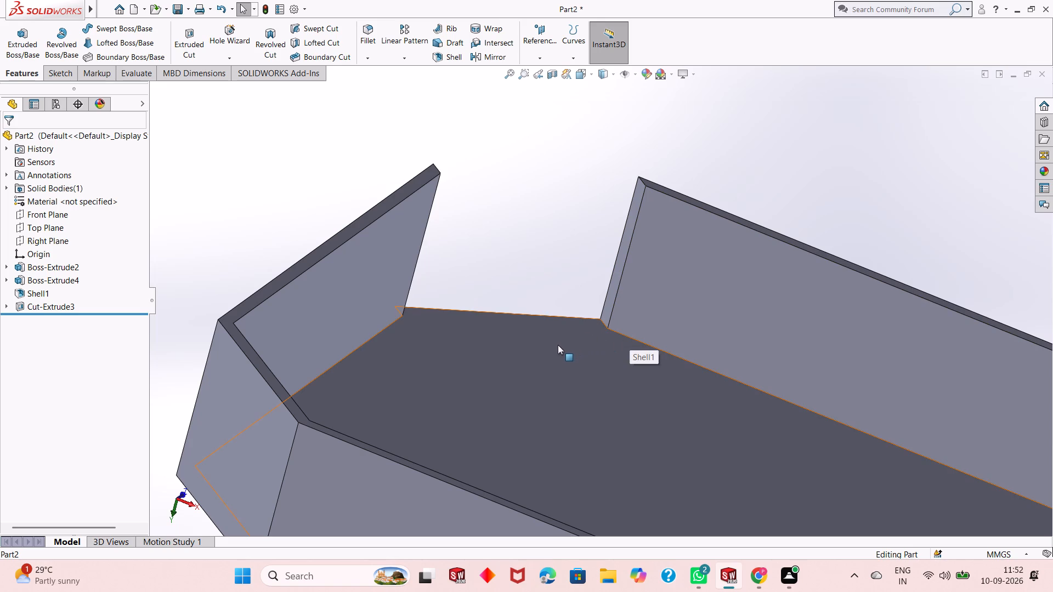
Undo the outline sketch deletion, the chamfered corner cut and its full-width rectangle, leaving the corner face's sketch empty.
{"action": "key", "text": "ctrl+z"}
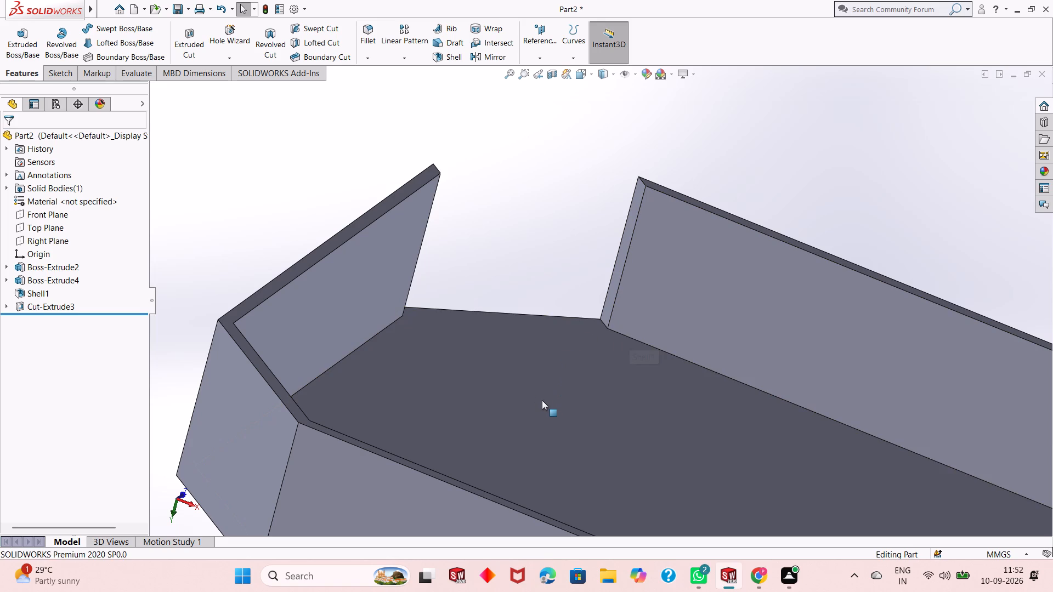
{"action": "key", "text": "ctrl+z"}
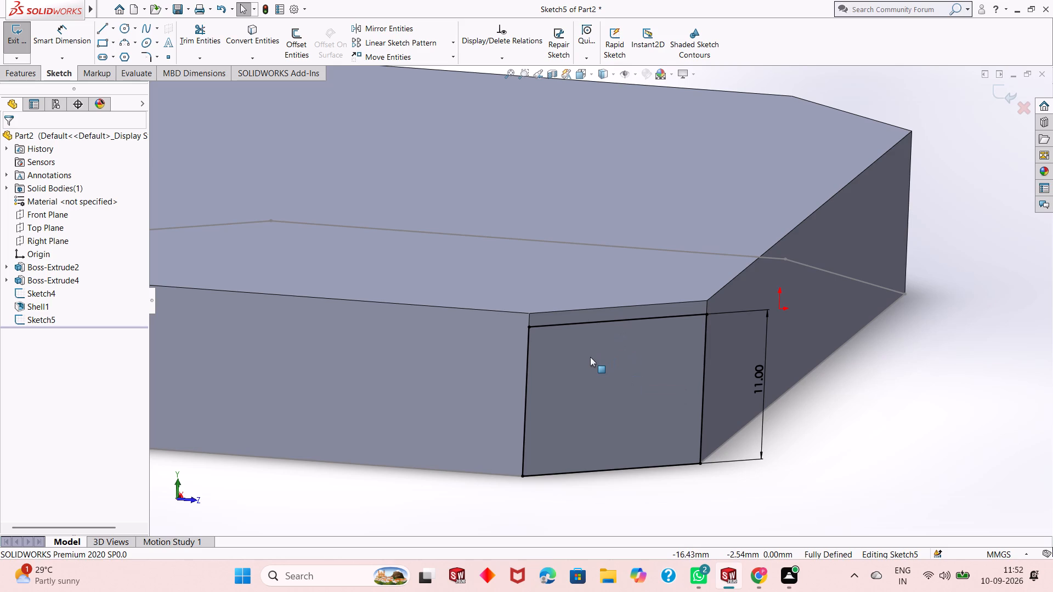
{"action": "key", "text": "ctrl+z"}
{"action": "key", "text": "ctrl+z"}
{"action": "key", "text": "ctrl+z"}
{"action": "key", "text": "ctrl+z"}
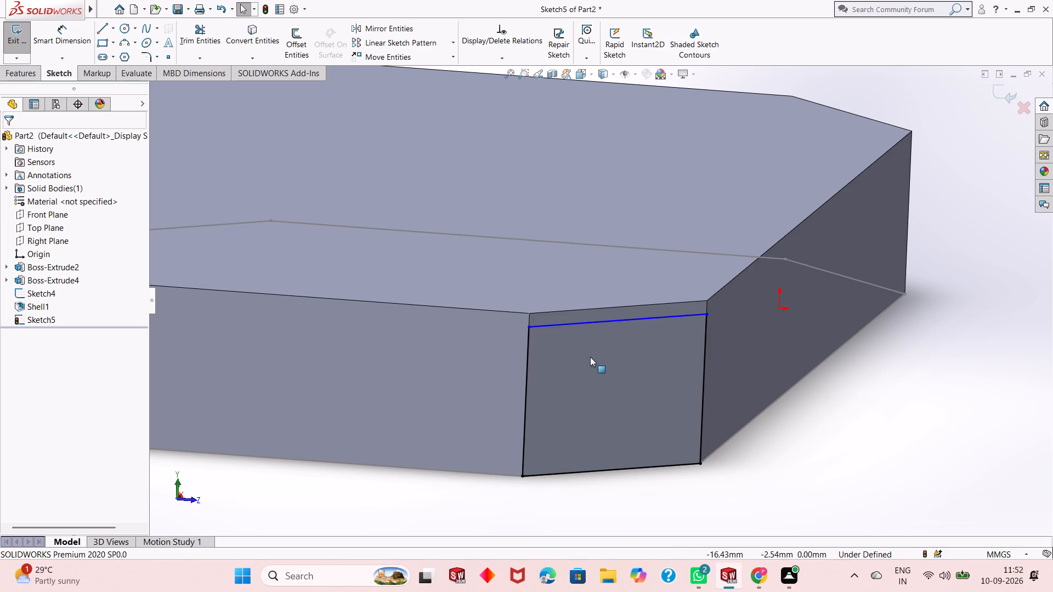
{"action": "key", "text": "ctrl+z"}
Draw a corner rectangle about 9.6 mm wide on the chamfered corner face, starting on its bottom edge and inset from the sides.
{"action": "left_click", "coordinate": [101, 45]}
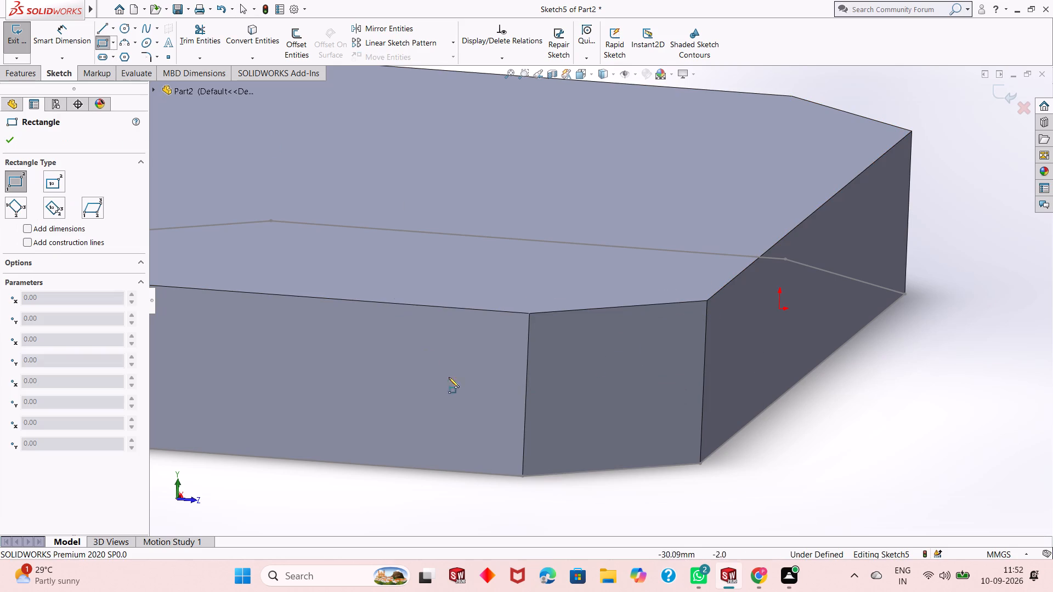
{"action": "left_click", "coordinate": [564, 473]}
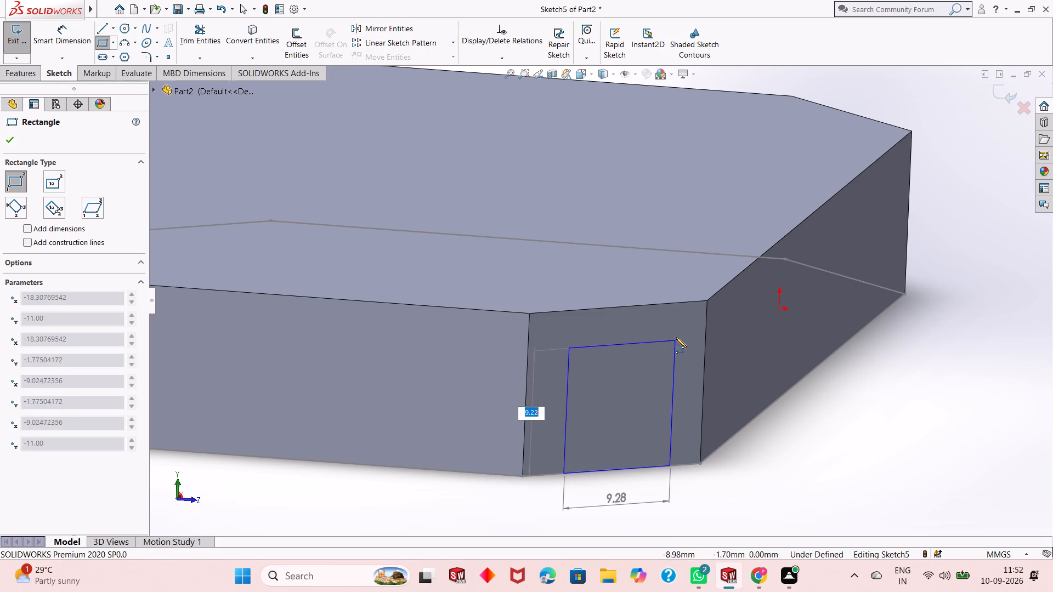
{"action": "left_click", "coordinate": [680, 333]}
{"action": "key", "text": "Escape"}
{"action": "key", "text": "Escape"}
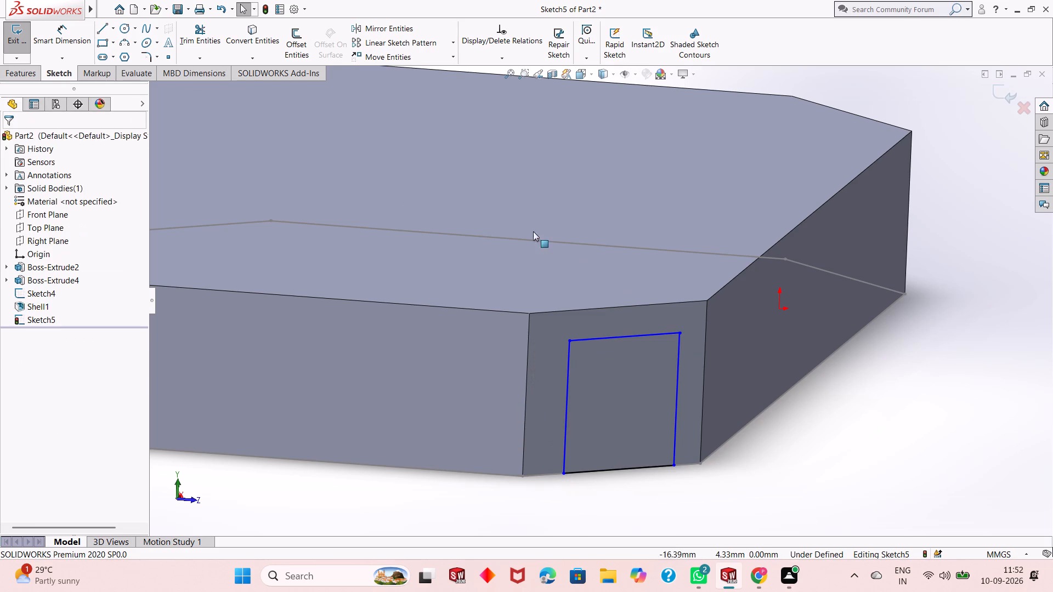
{"action": "key", "text": "Escape"}
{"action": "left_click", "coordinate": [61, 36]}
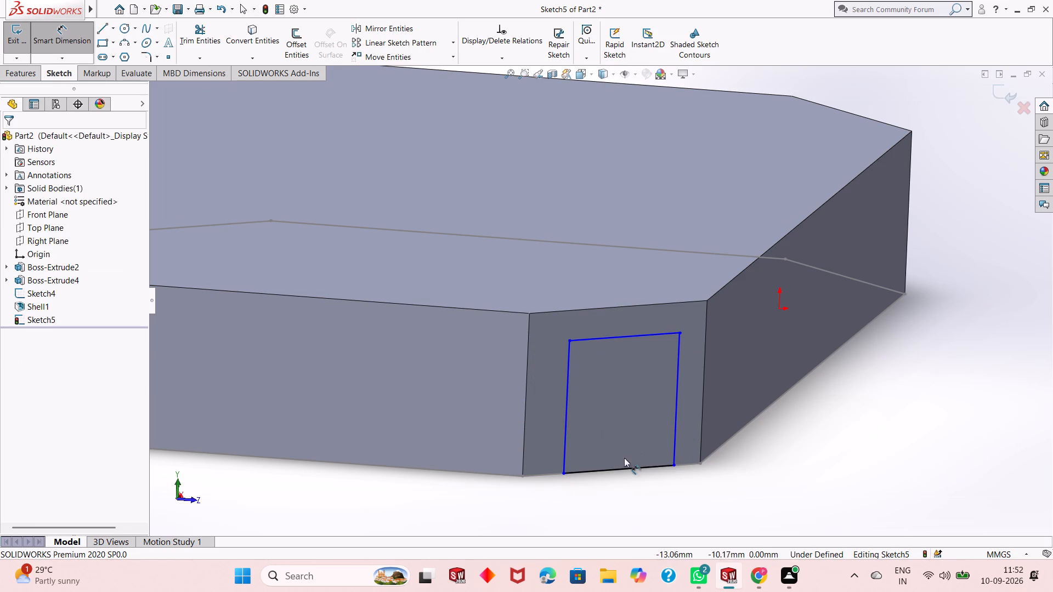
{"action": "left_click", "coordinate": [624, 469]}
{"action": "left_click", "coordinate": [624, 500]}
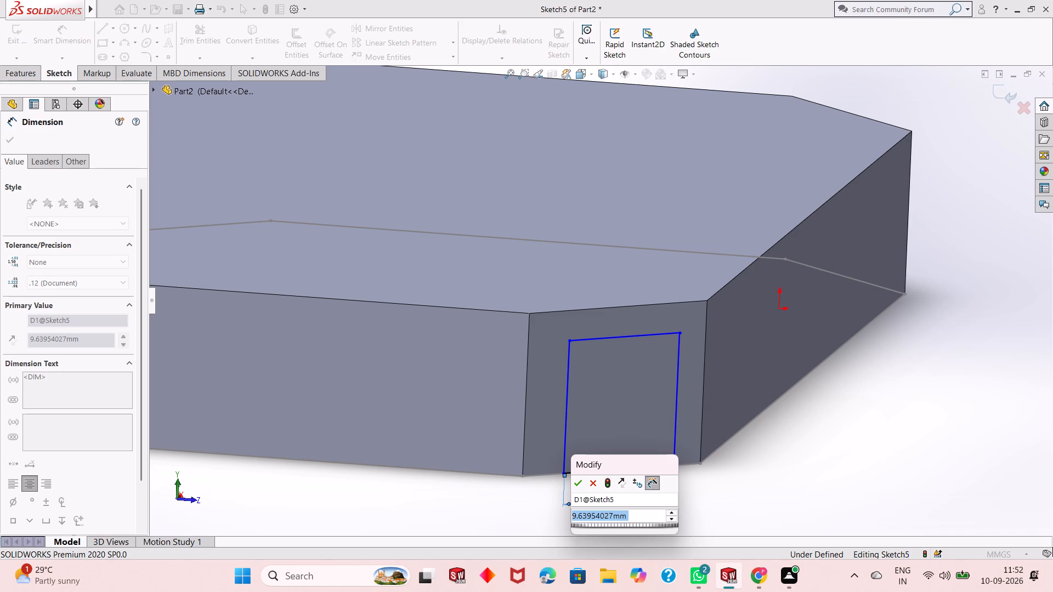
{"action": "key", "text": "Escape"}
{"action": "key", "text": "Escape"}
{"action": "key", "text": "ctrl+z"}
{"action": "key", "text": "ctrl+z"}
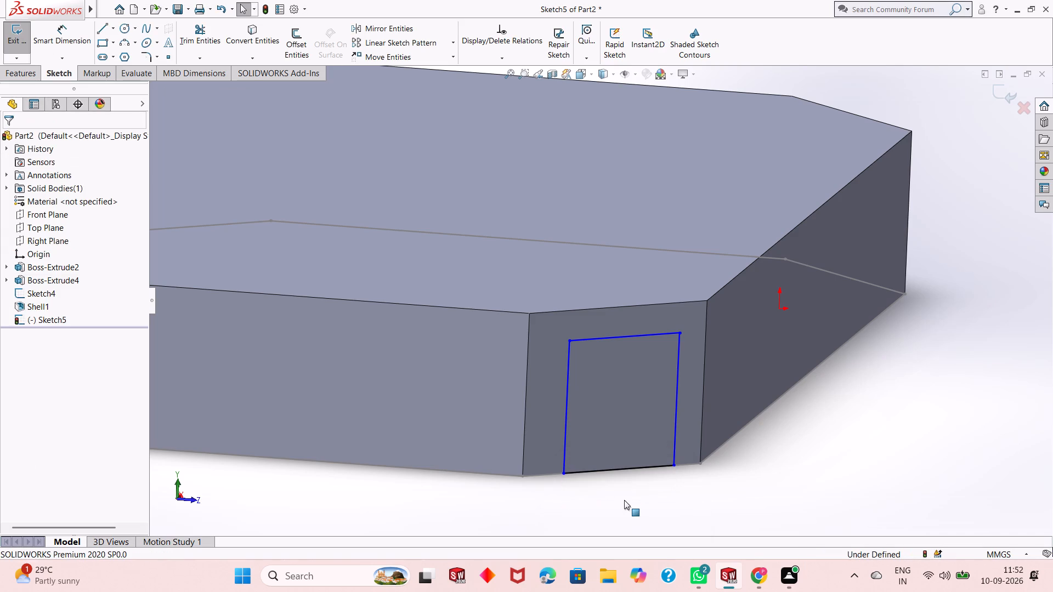
Dimension the rectangle's two bottom corners 1 mm from the adjacent bottom corners of the chamfered face.
{"action": "left_click", "coordinate": [61, 34]}
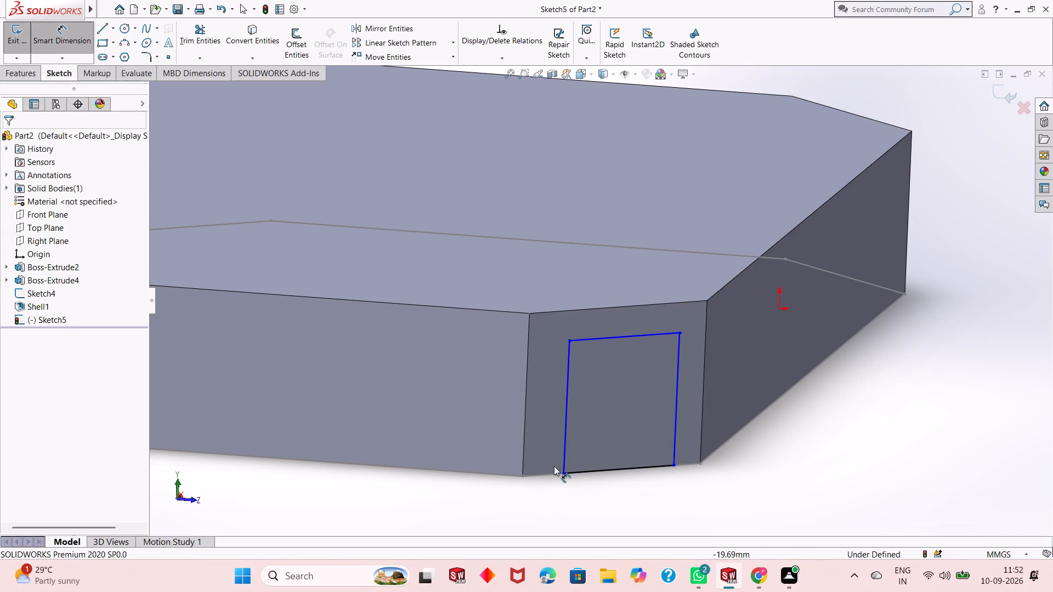
{"action": "left_click", "coordinate": [563, 474]}
{"action": "left_click", "coordinate": [524, 477]}
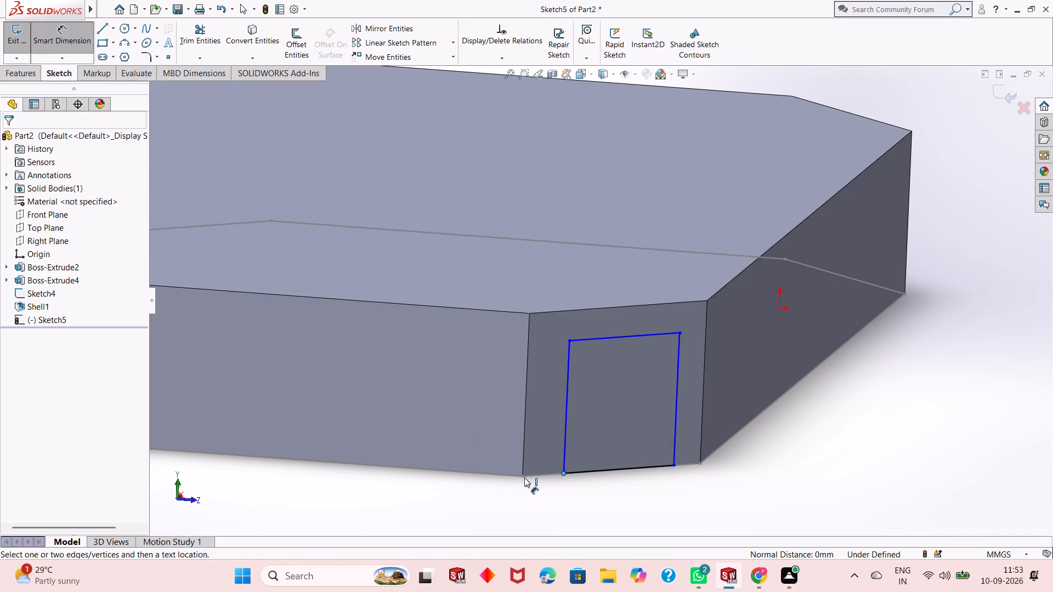
{"action": "left_click", "coordinate": [523, 477]}
{"action": "left_click", "coordinate": [525, 497]}
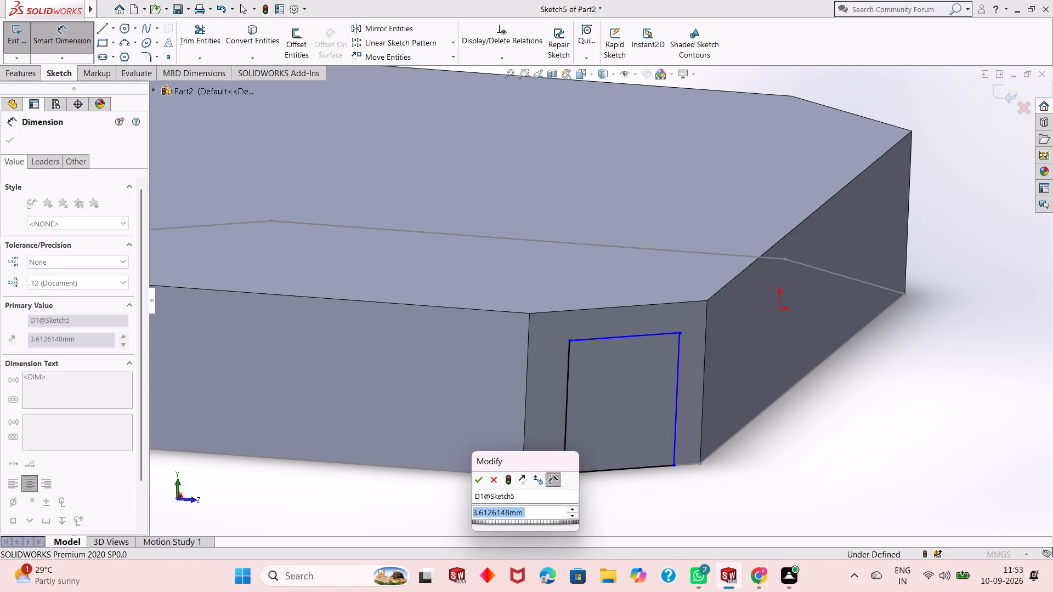
{"action": "key", "text": "1"}
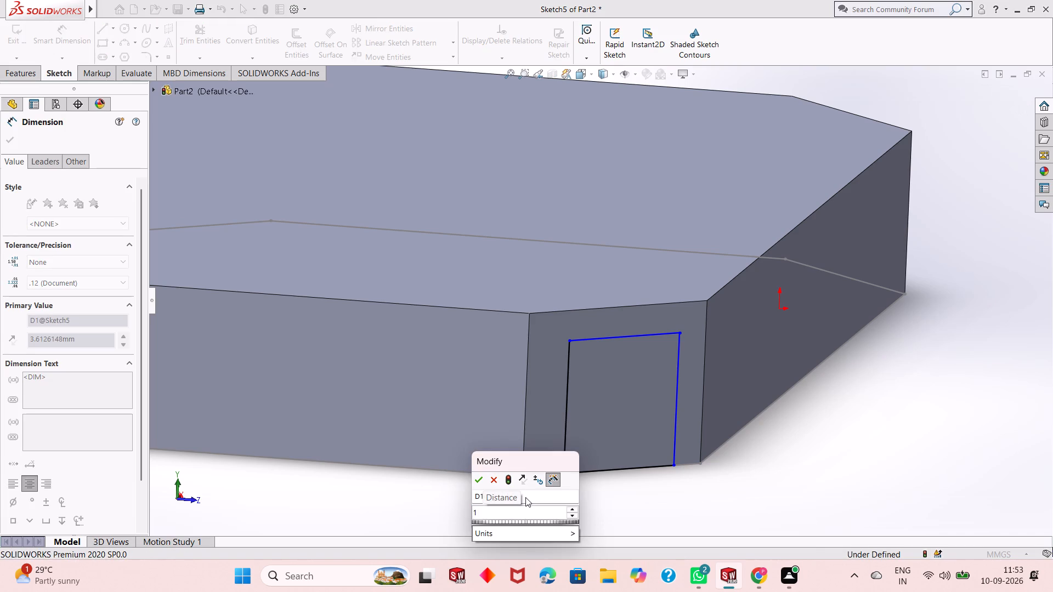
{"action": "key", "text": "Return"}
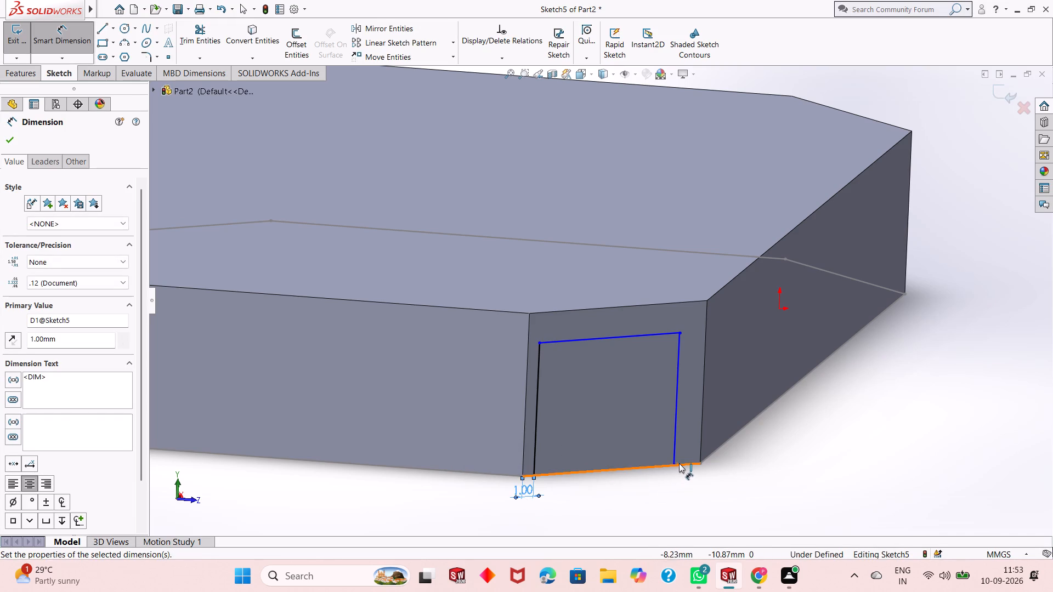
{"action": "left_click", "coordinate": [675, 463]}
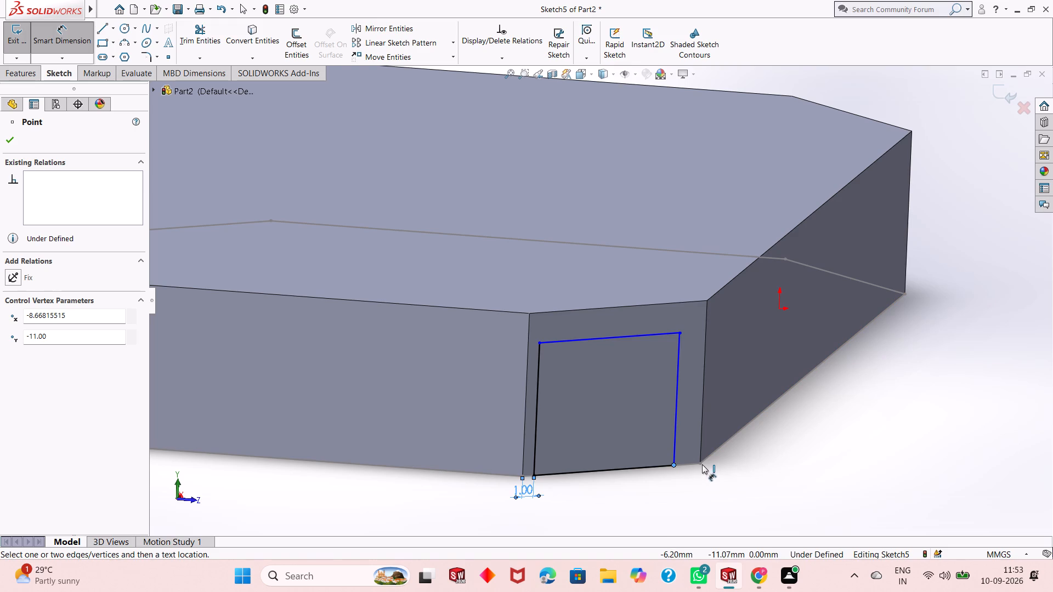
{"action": "left_click", "coordinate": [698, 463]}
{"action": "left_click", "coordinate": [694, 482]}
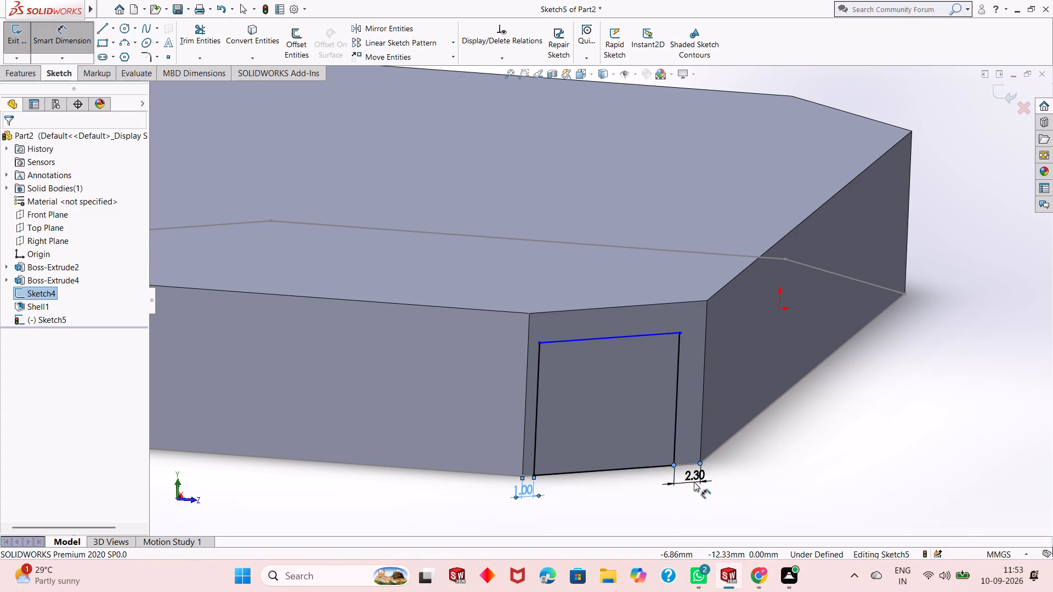
{"action": "key", "text": "1"}
{"action": "key", "text": "Return"}
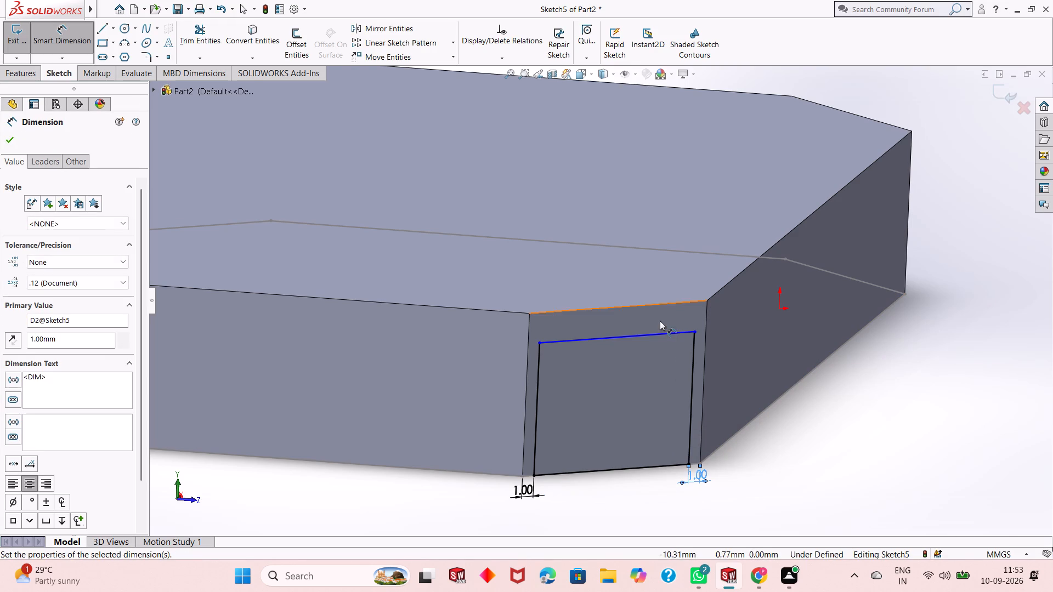
Dimension the rectangle's top edge 1 mm below the top edge of the chamfered face.
{"action": "left_click", "coordinate": [659, 334]}
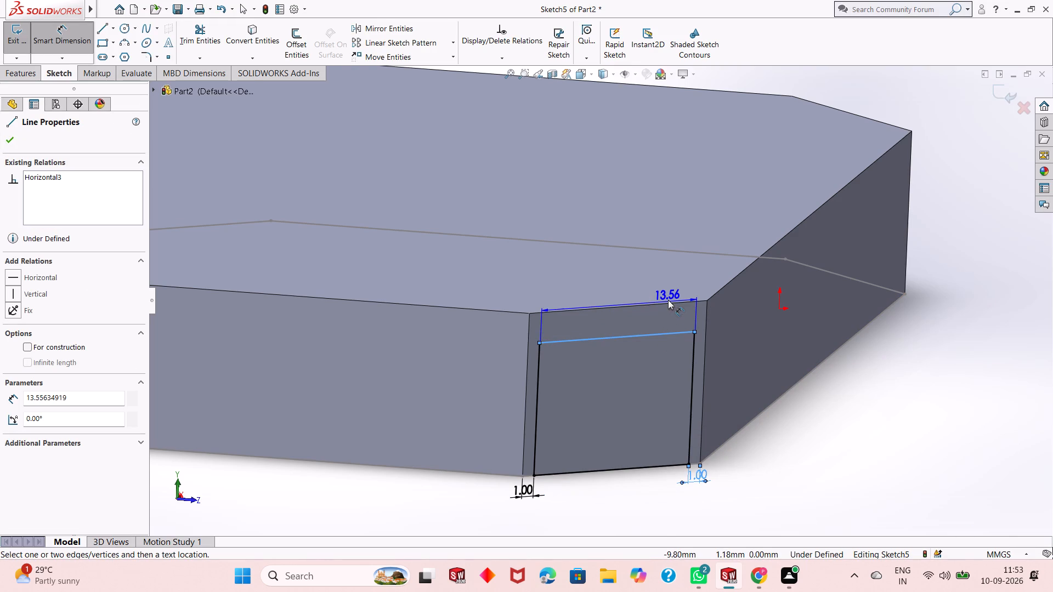
{"action": "left_click", "coordinate": [667, 303]}
{"action": "left_click", "coordinate": [791, 308]}
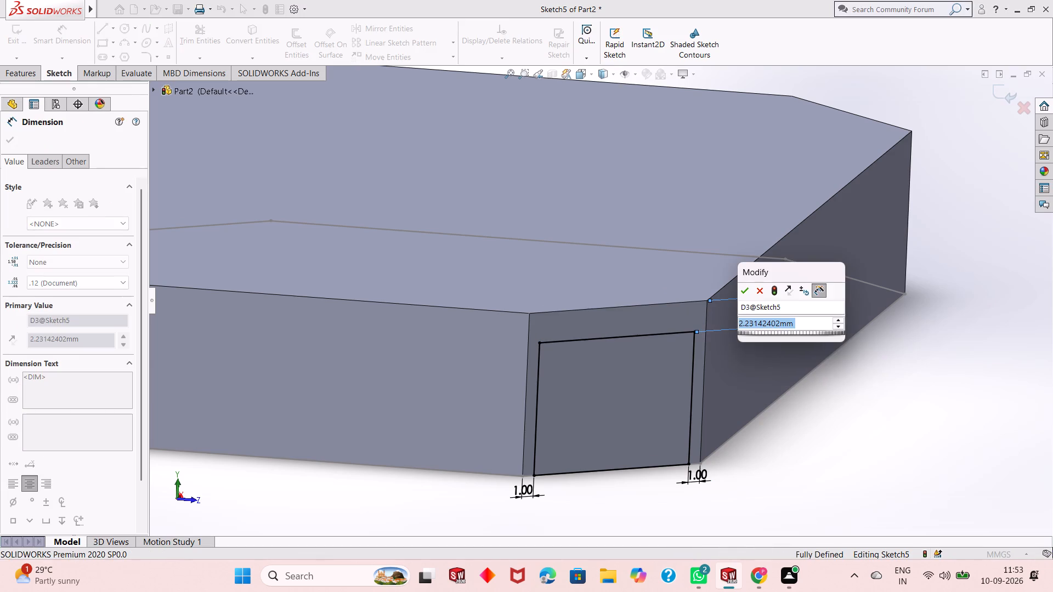
{"action": "key", "text": "1"}
{"action": "key", "text": "Return"}
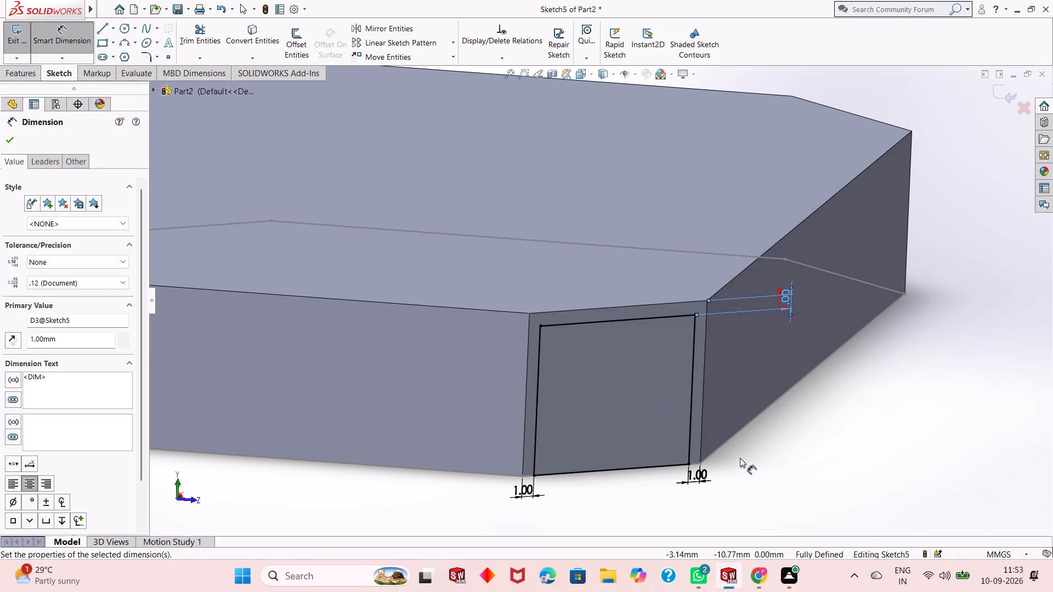
{"action": "right_click", "coordinate": [754, 454]}
{"action": "left_click", "coordinate": [784, 487]}
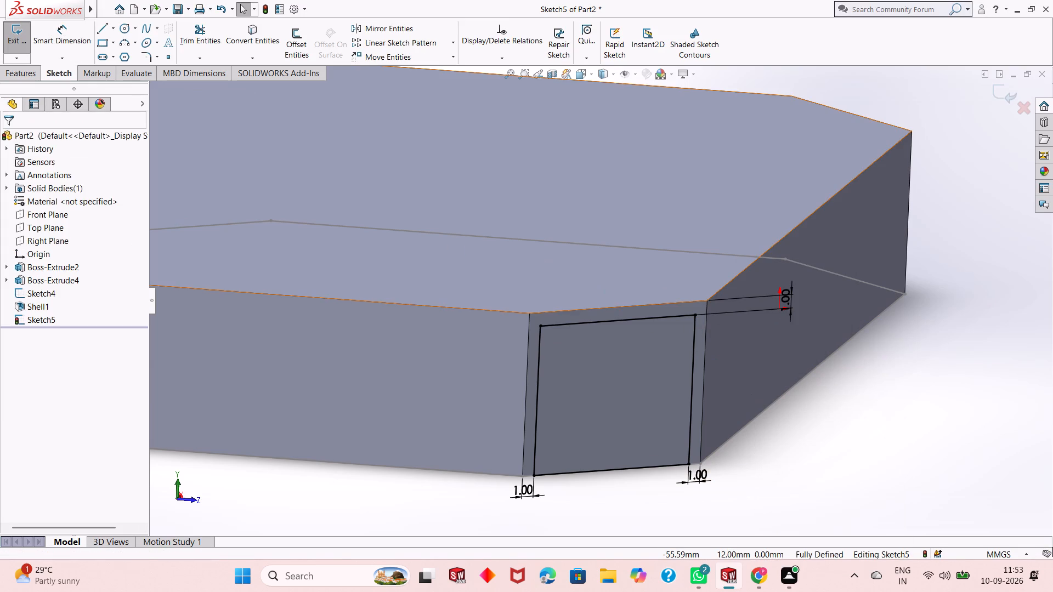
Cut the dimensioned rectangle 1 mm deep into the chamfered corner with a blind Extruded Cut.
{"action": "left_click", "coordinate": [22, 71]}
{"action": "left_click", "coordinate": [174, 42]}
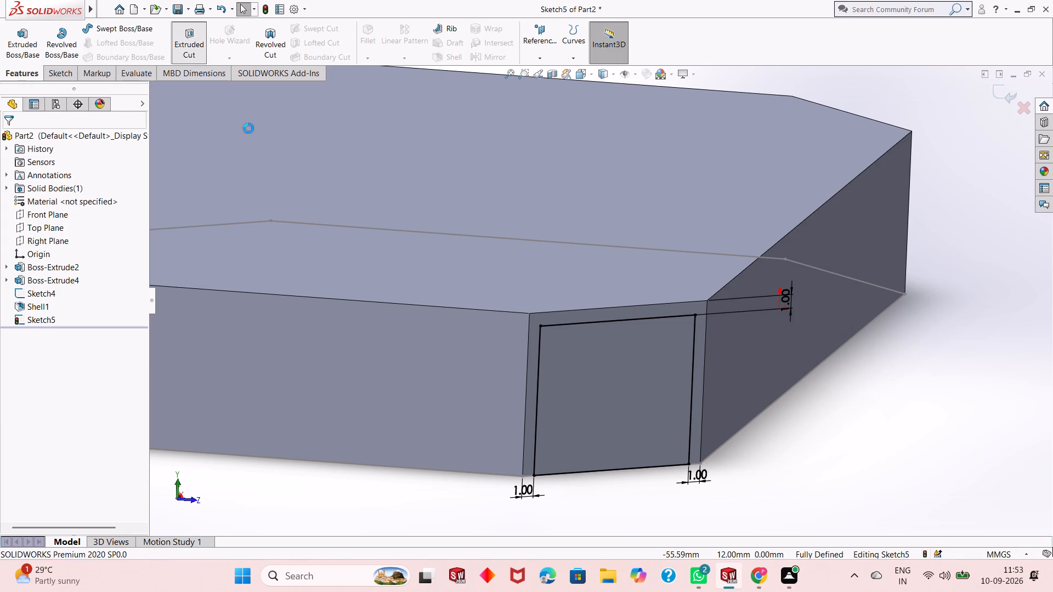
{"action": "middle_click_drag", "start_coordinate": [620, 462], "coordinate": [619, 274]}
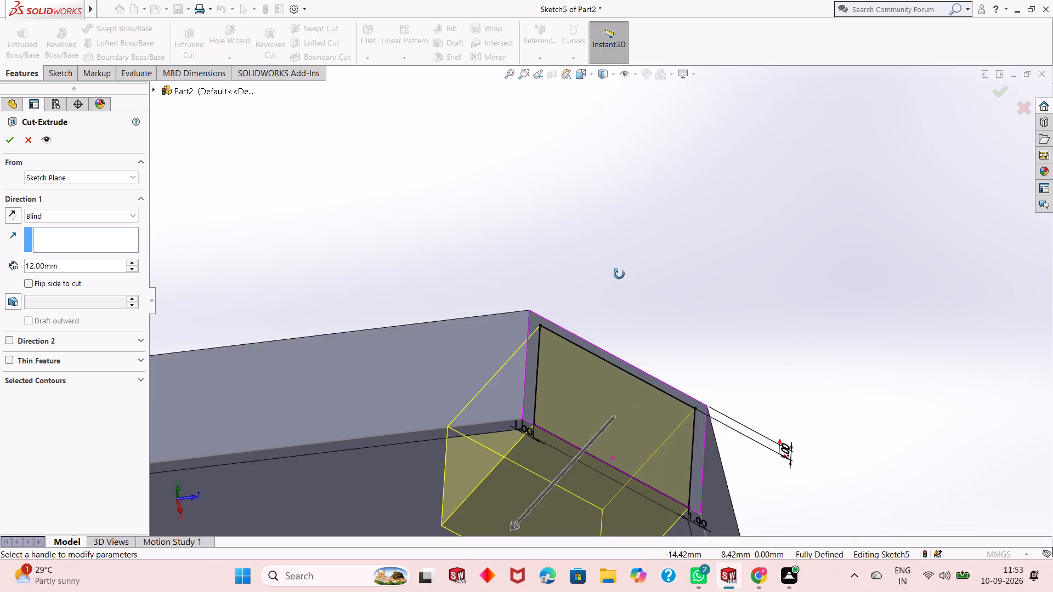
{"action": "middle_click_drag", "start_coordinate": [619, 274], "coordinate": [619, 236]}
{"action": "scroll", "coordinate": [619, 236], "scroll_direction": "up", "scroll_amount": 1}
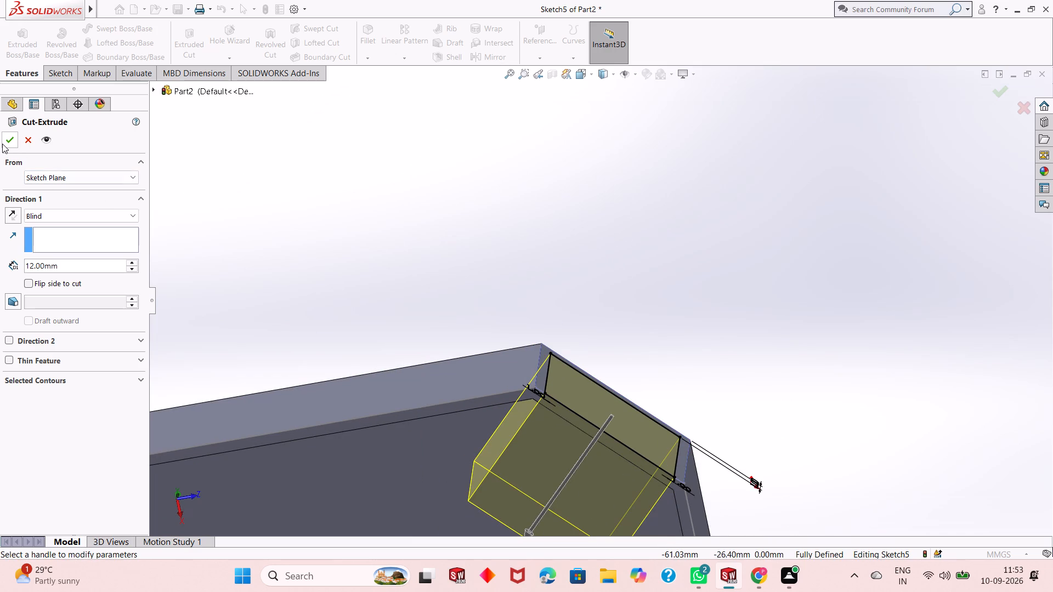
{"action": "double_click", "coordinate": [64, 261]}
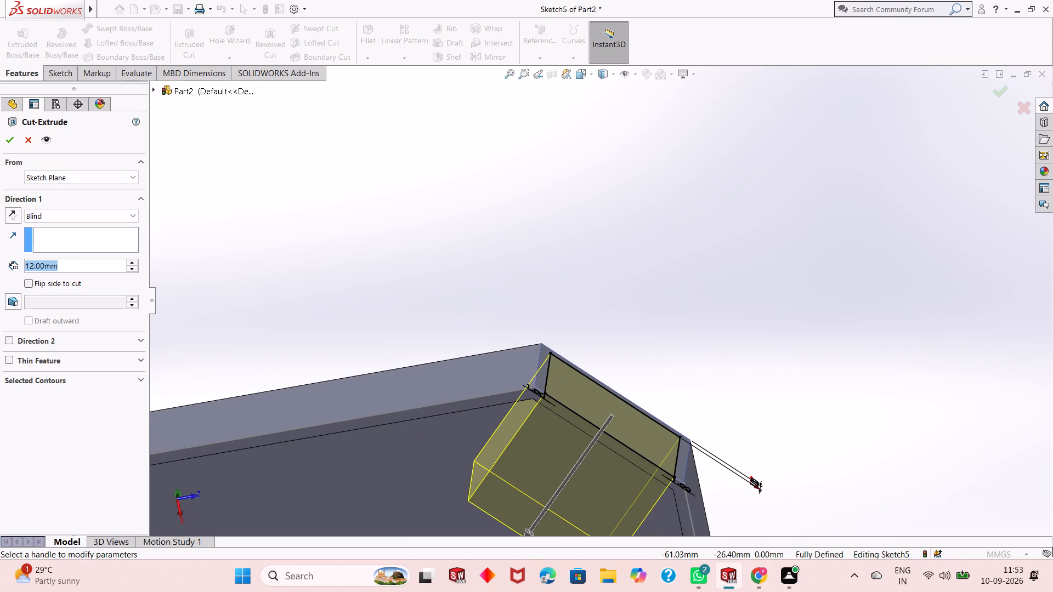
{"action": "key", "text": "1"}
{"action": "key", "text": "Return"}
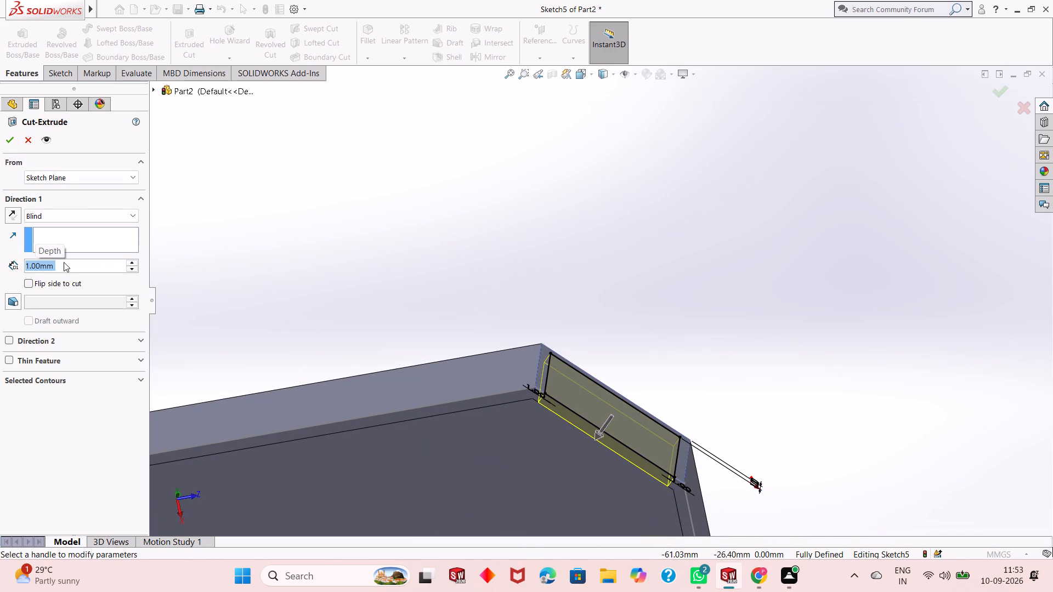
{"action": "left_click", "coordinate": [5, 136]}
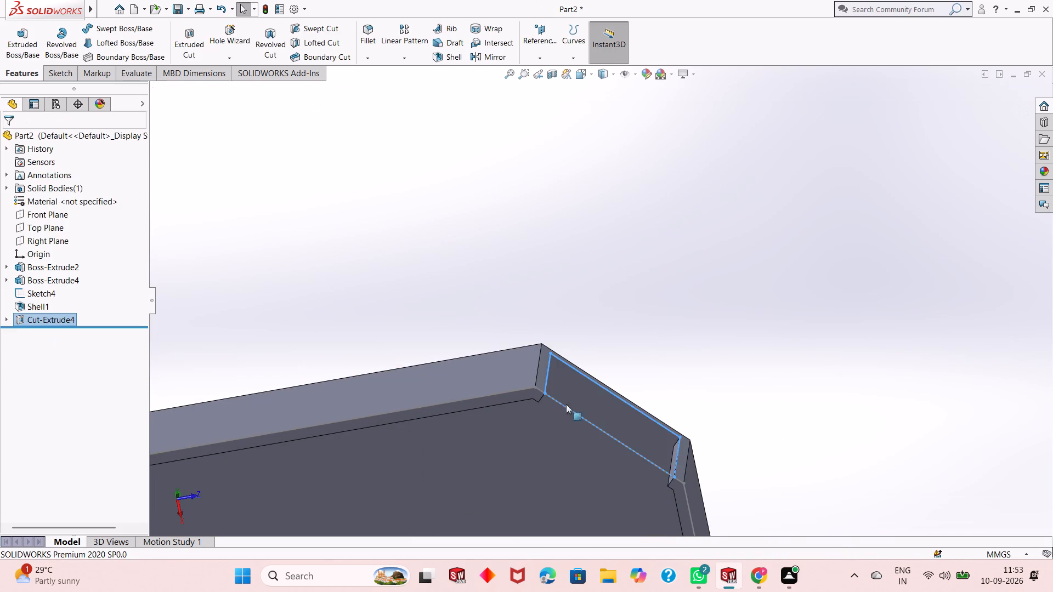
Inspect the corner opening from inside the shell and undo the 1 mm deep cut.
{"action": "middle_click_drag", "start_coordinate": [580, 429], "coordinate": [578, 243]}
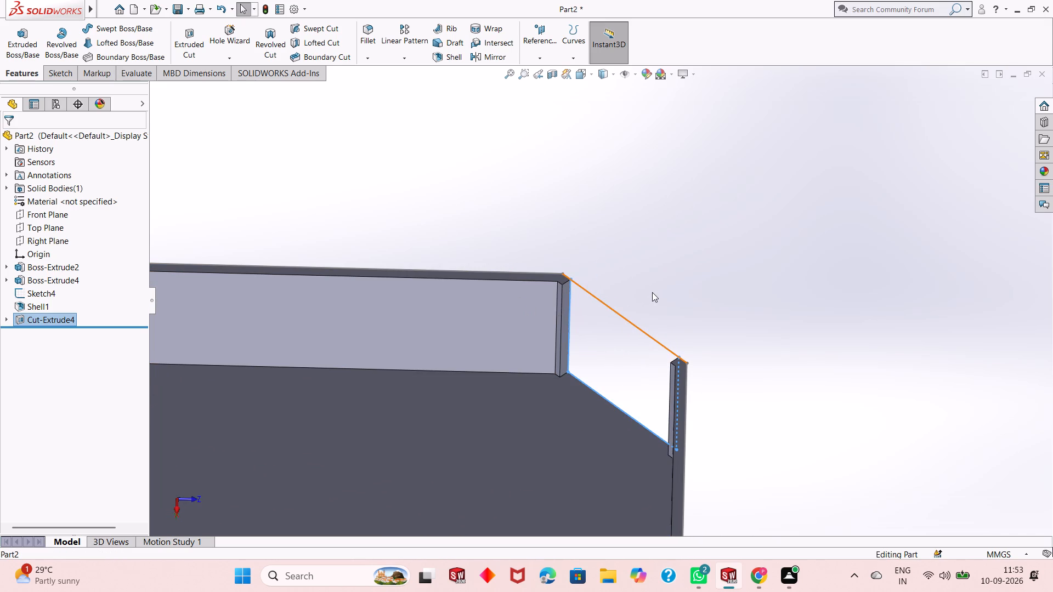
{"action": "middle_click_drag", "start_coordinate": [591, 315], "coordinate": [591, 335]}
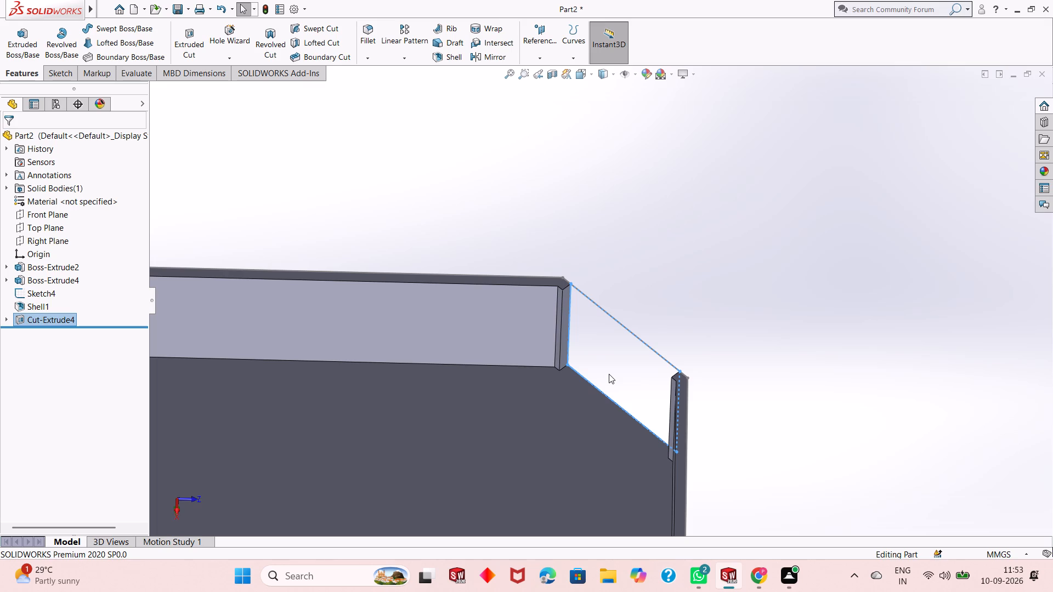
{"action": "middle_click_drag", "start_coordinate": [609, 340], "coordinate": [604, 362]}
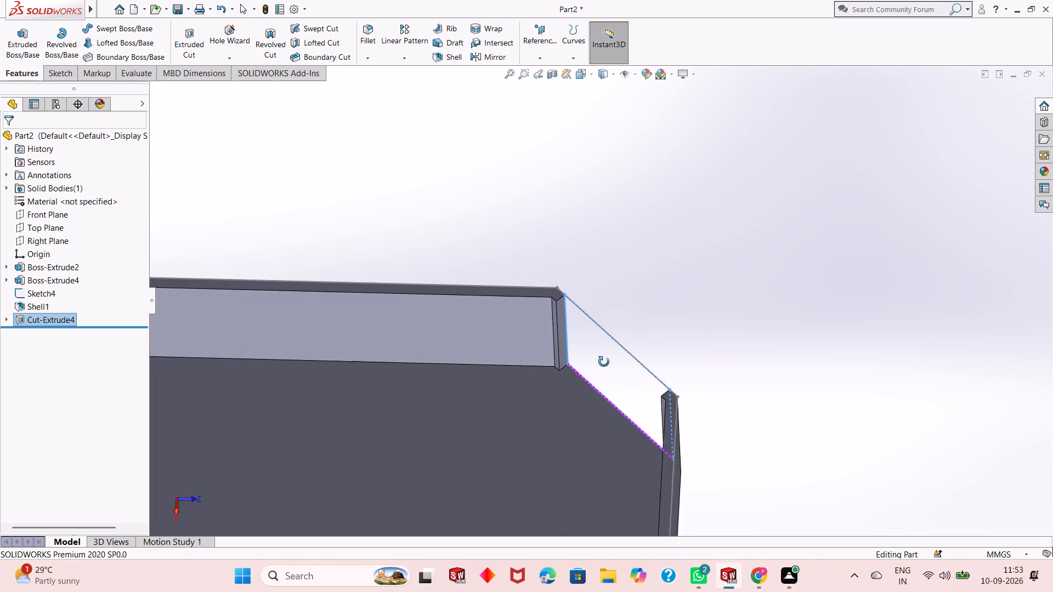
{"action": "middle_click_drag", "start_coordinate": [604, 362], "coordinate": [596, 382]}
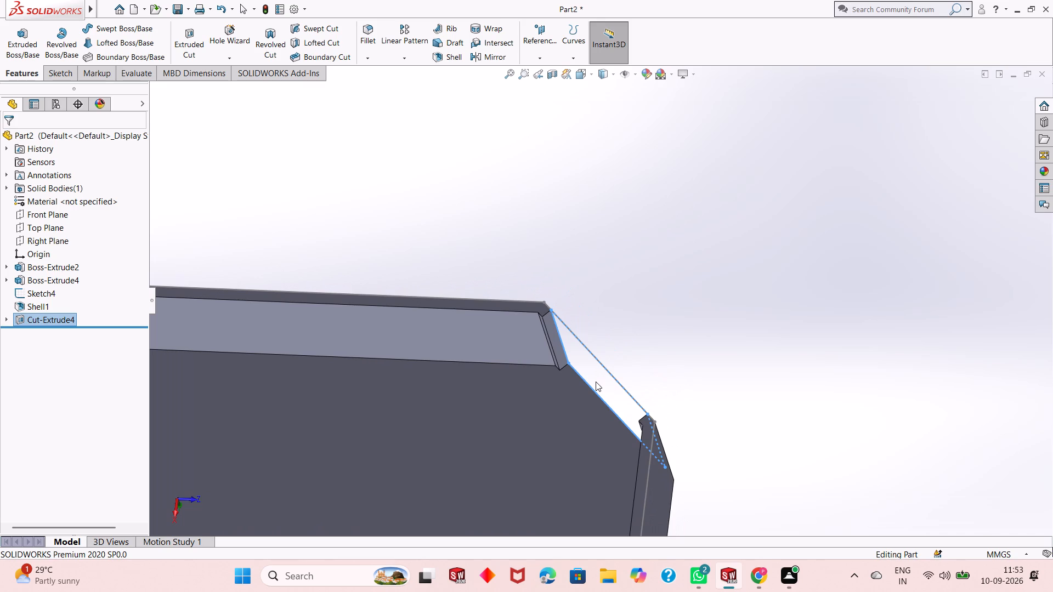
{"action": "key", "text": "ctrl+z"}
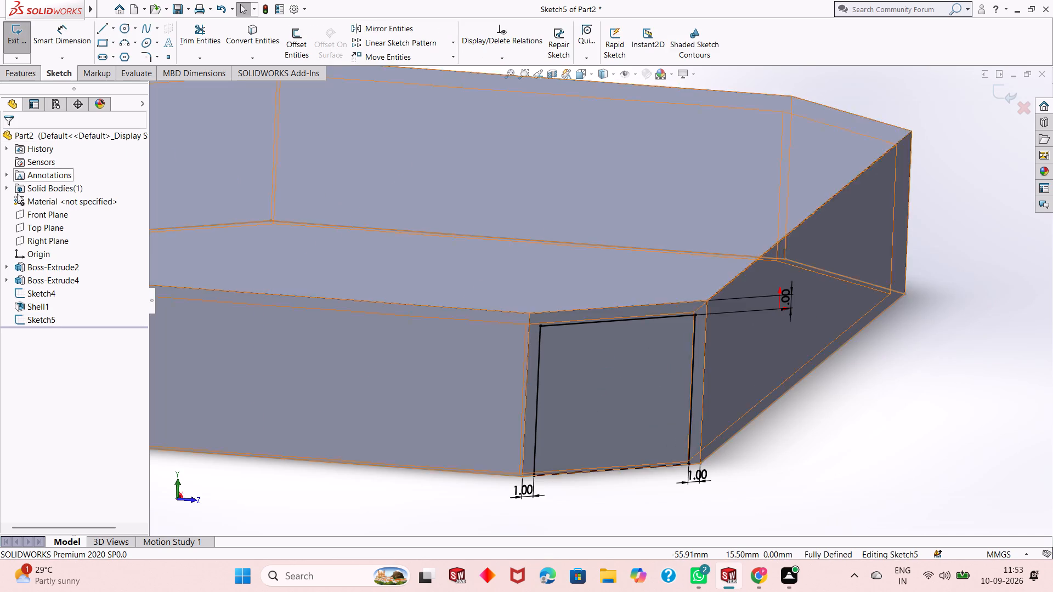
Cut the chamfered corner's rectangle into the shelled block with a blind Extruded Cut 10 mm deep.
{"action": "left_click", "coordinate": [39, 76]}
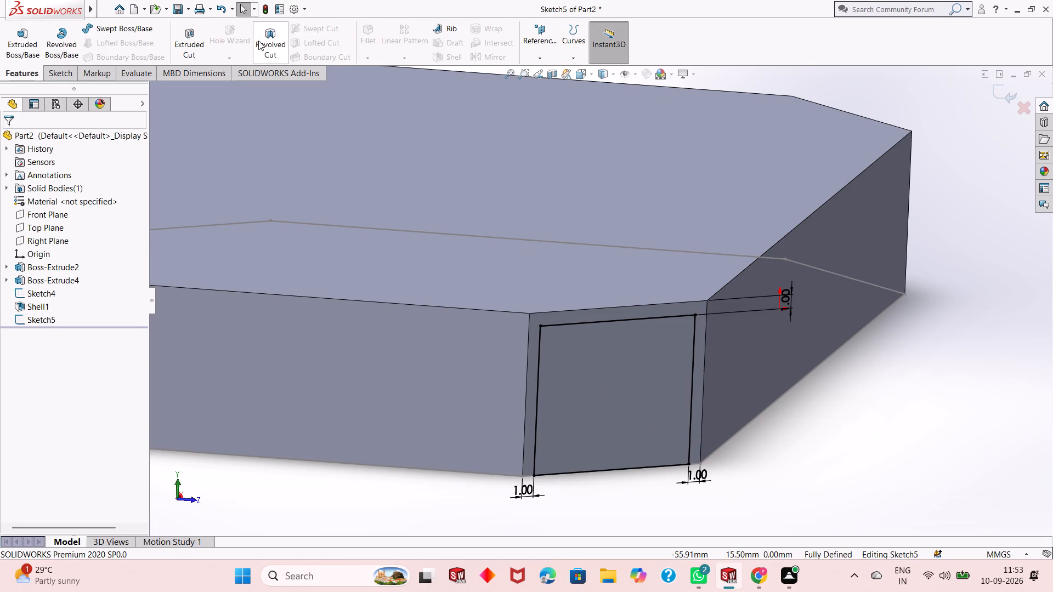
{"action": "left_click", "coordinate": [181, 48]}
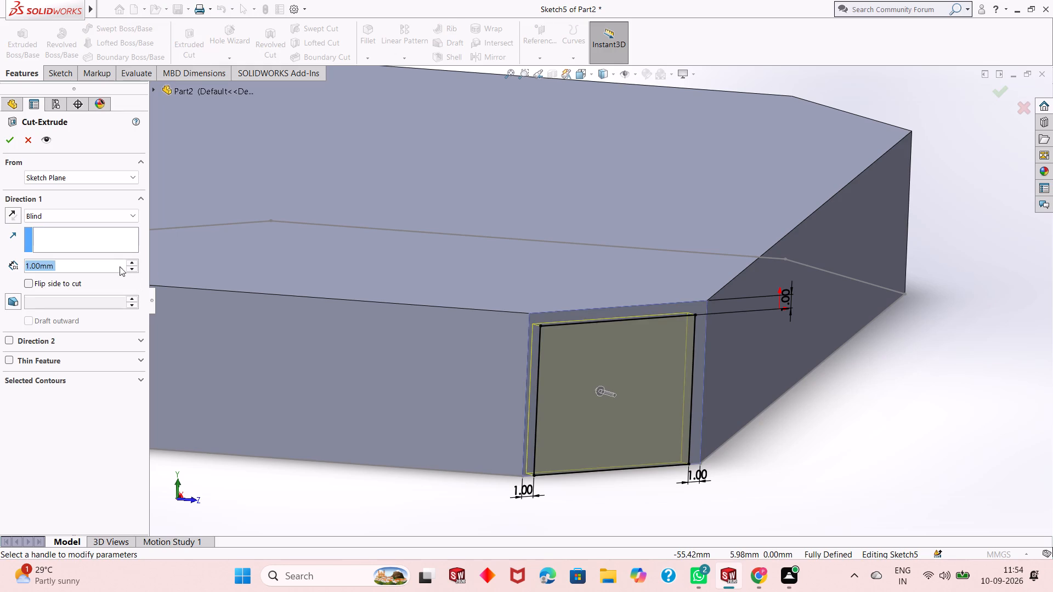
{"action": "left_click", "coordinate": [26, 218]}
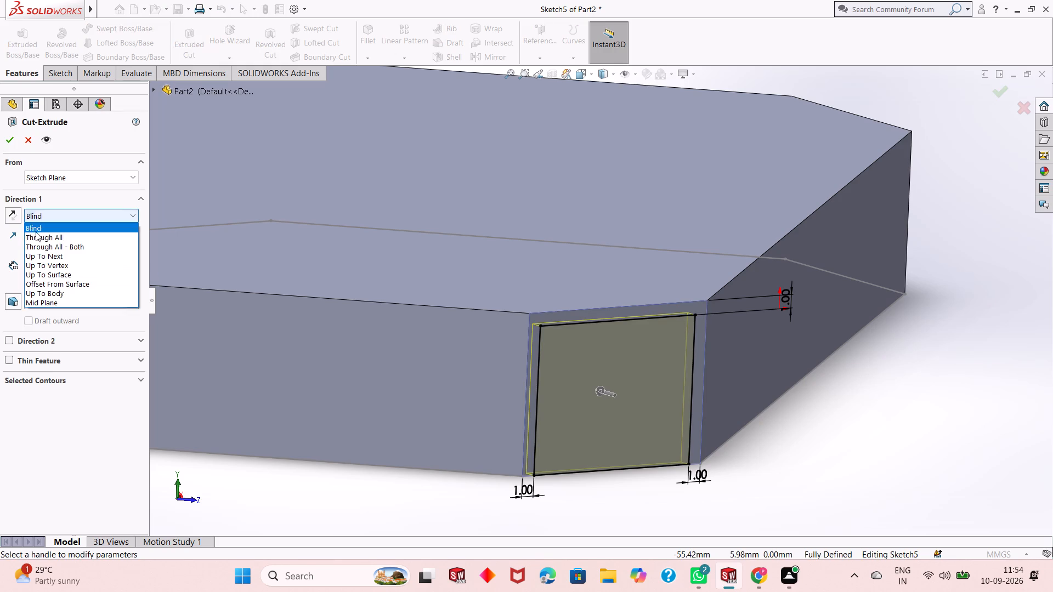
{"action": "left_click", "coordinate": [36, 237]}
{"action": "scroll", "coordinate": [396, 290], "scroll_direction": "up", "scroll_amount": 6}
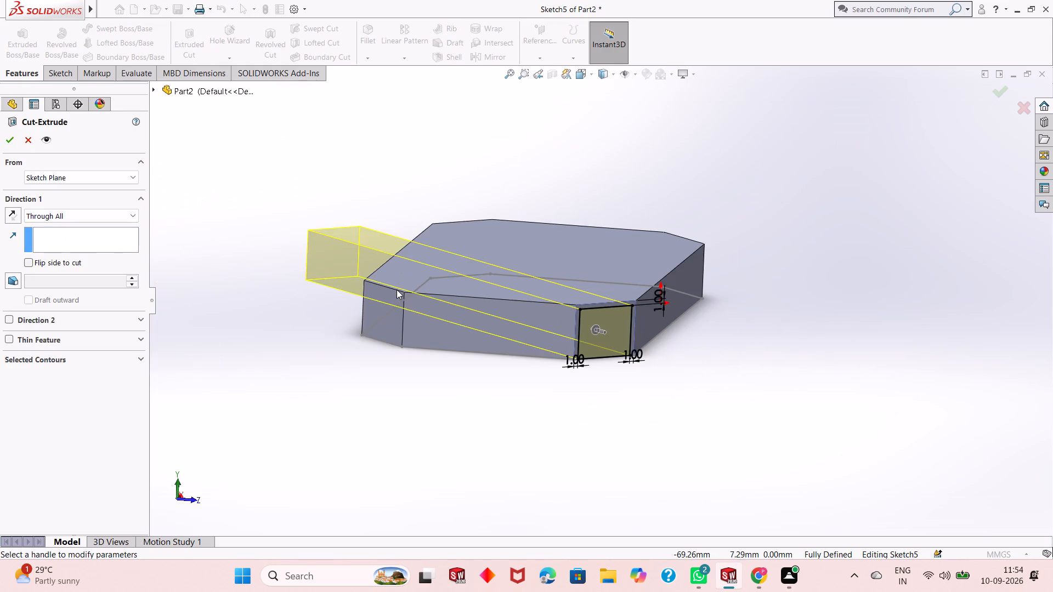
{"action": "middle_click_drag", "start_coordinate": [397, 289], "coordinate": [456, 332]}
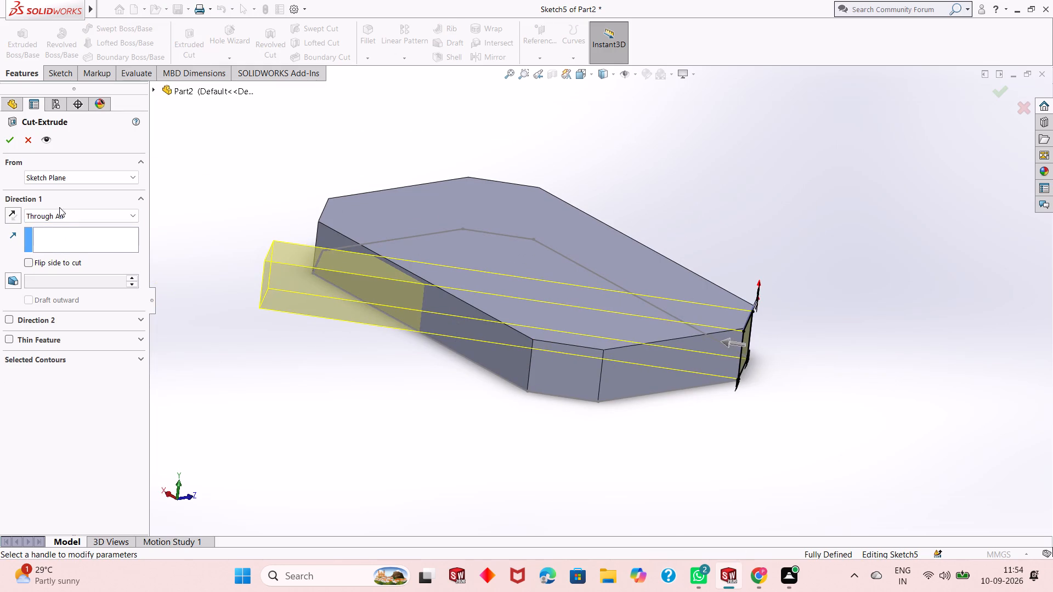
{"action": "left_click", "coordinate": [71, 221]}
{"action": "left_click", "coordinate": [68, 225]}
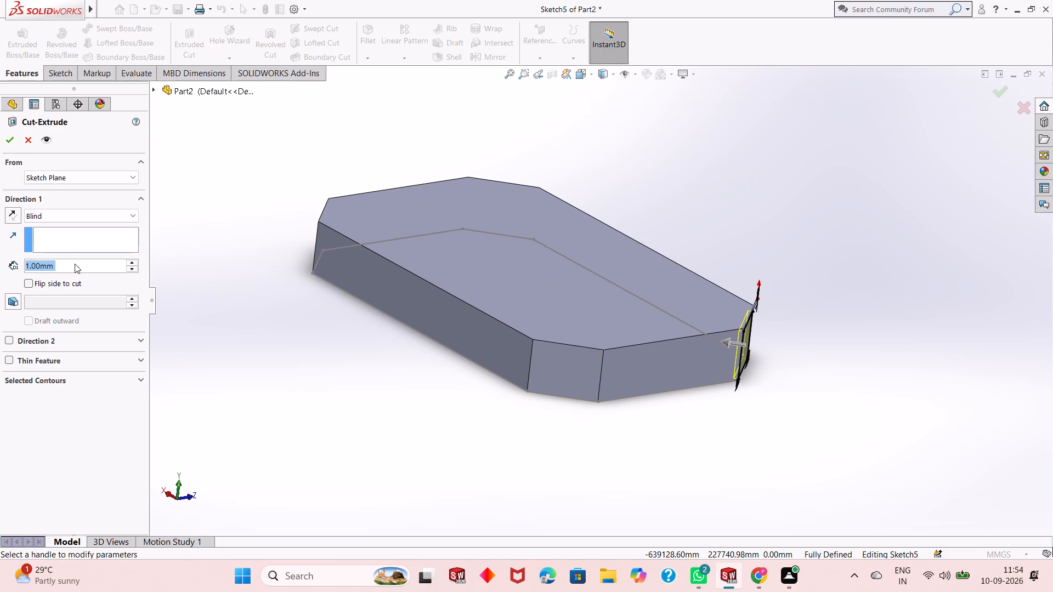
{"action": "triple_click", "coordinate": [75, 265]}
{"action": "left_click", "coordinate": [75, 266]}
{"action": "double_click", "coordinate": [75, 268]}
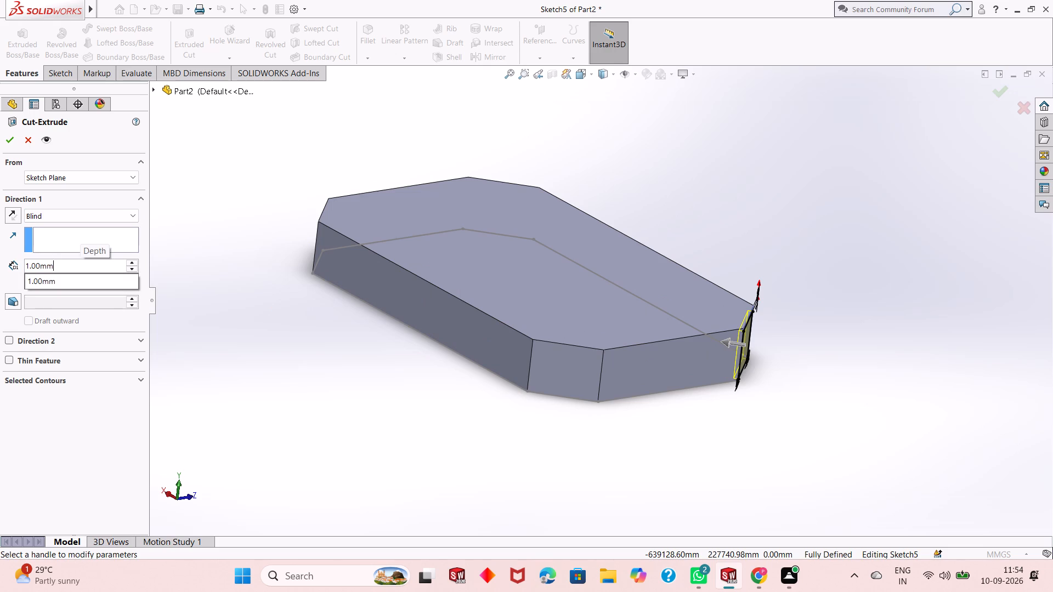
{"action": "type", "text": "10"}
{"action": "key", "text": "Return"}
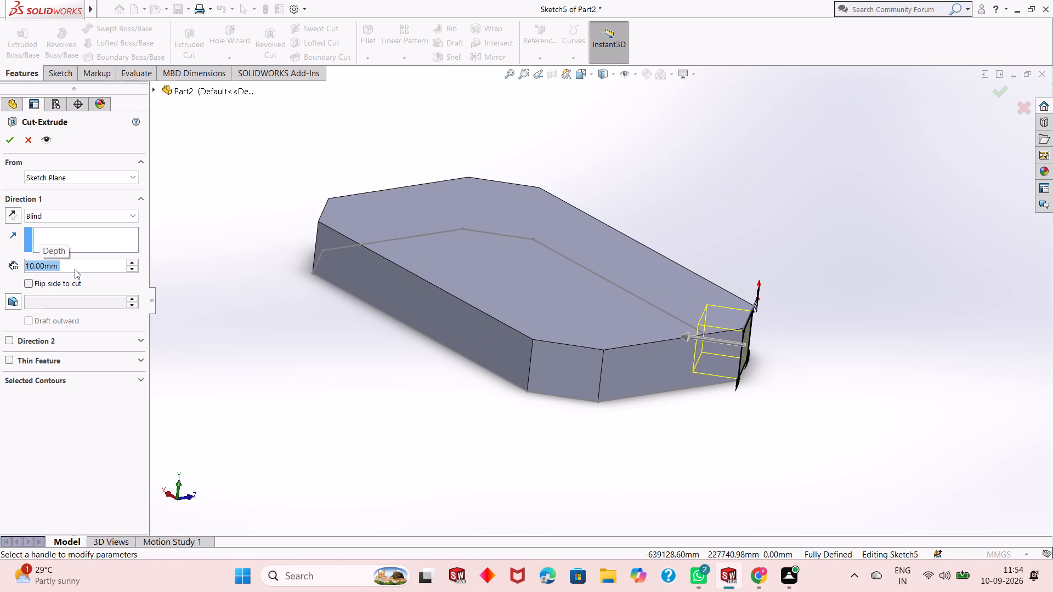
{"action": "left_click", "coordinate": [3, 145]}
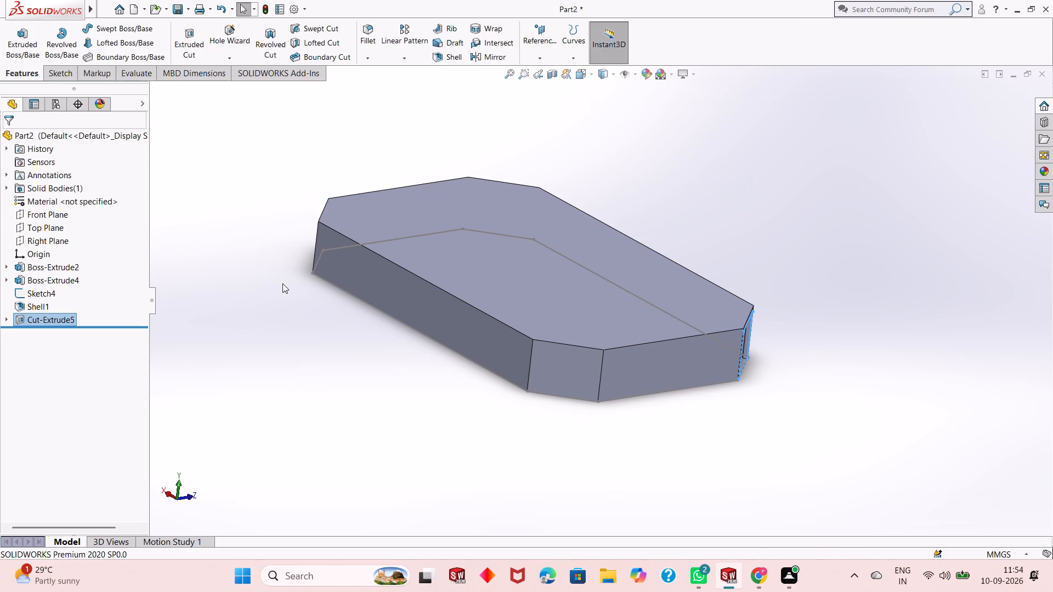
Examine the rectangular corner opening from outside and from the open underside, including its remaining side borders.
{"action": "middle_click_drag", "start_coordinate": [678, 375], "coordinate": [624, 396]}
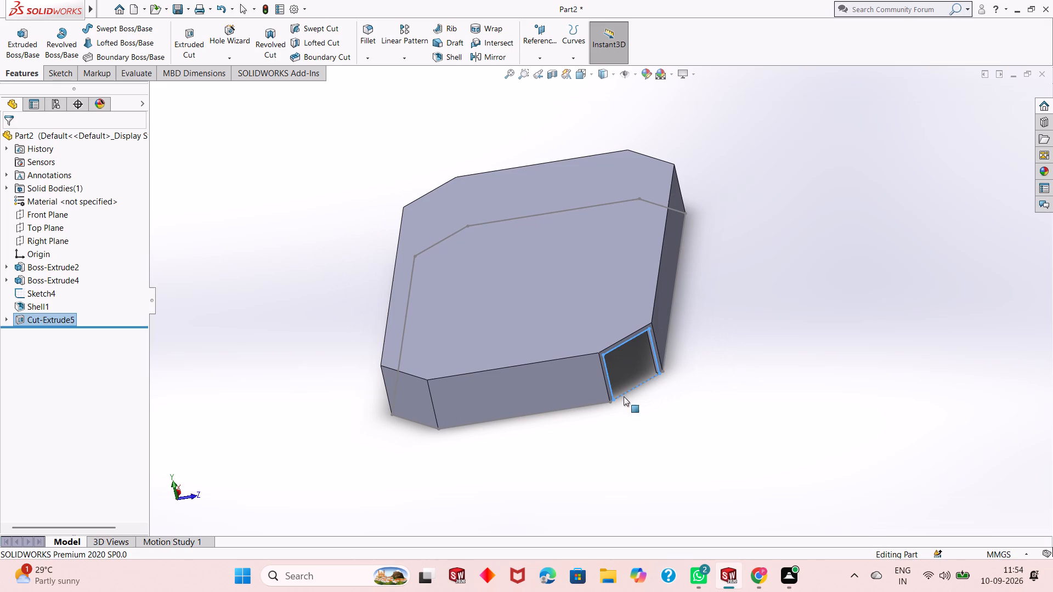
{"action": "key", "text": "Escape"}
{"action": "key", "text": "Escape"}
{"action": "key", "text": "Escape"}
{"action": "key", "text": "Escape"}
{"action": "key", "text": "Escape"}
{"action": "key", "text": "Escape"}
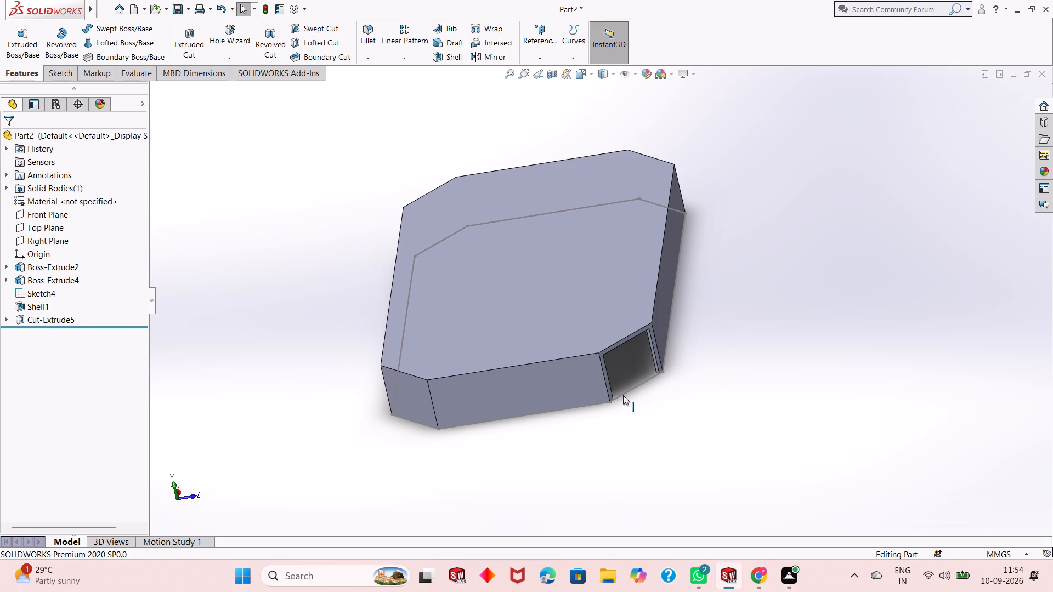
{"action": "middle_click_drag", "start_coordinate": [630, 405], "coordinate": [595, 235]}
{"action": "middle_click_drag", "start_coordinate": [579, 370], "coordinate": [587, 339]}
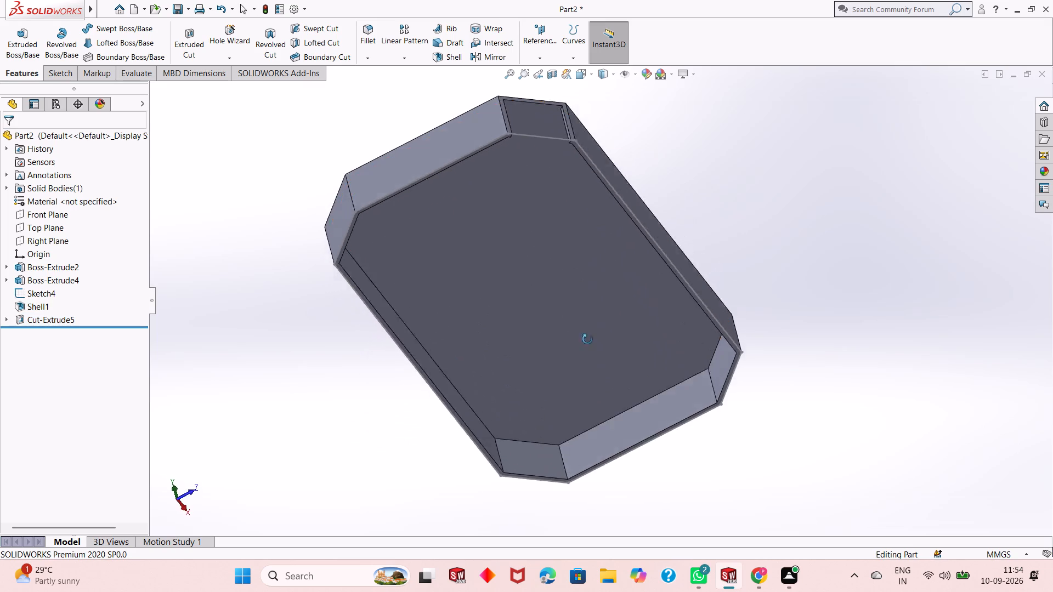
{"action": "middle_click_drag", "start_coordinate": [587, 339], "coordinate": [601, 78]}
{"action": "scroll", "coordinate": [556, 177], "scroll_direction": "down", "scroll_amount": 4}
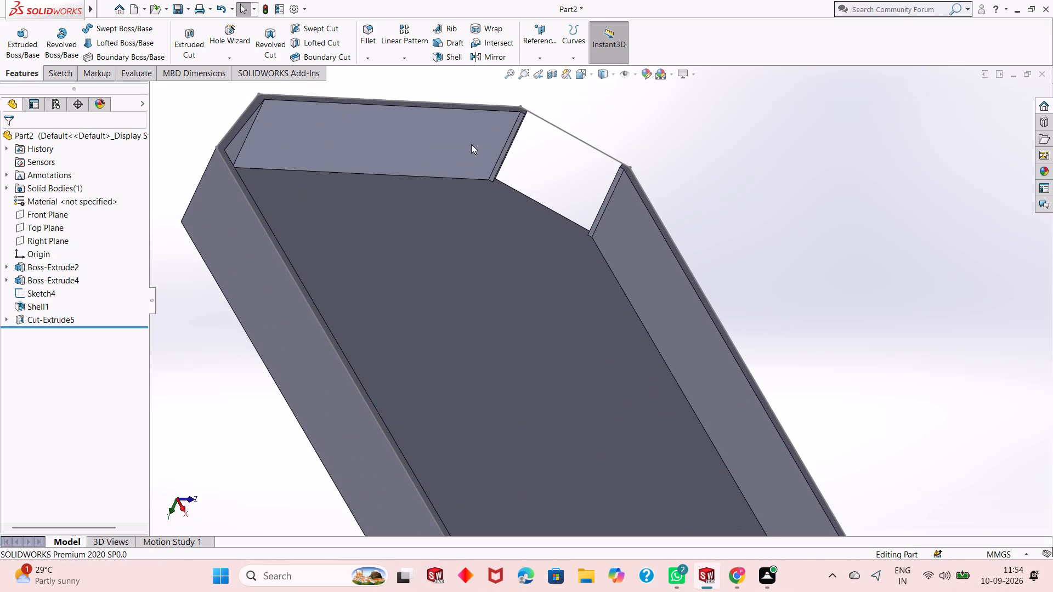
{"action": "middle_click_drag", "start_coordinate": [526, 141], "coordinate": [499, 159]}
{"action": "scroll", "coordinate": [526, 113], "scroll_direction": "down", "scroll_amount": 4}
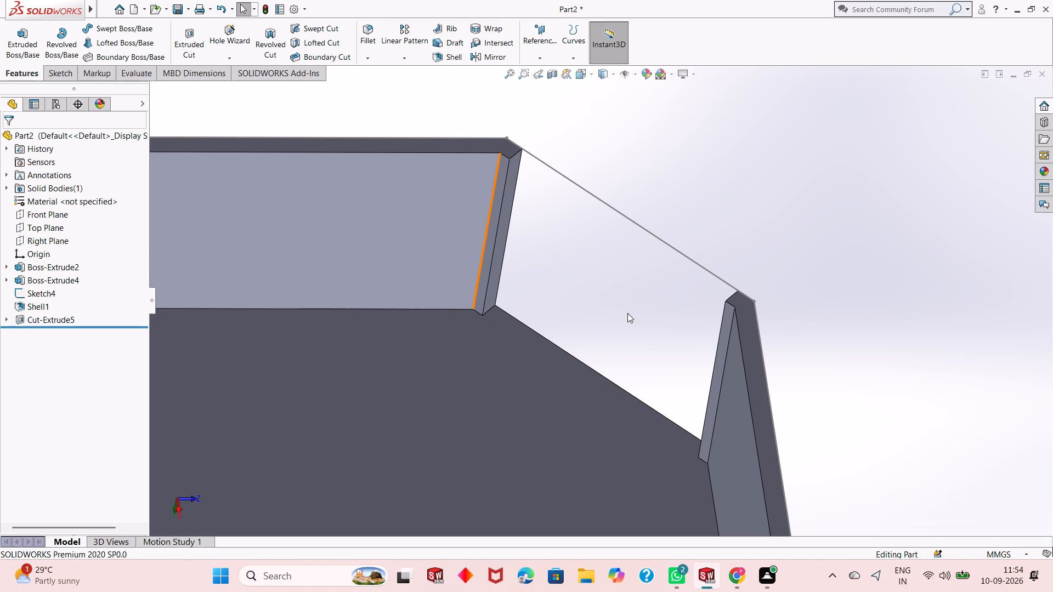
Undo the 10 mm corner cut, the rectangle's 1 mm dimensions and the rectangle itself, leaving the sketch empty.
{"action": "key", "text": "ctrl+z"}
{"action": "key", "text": "ctrl+z"}
{"action": "key", "text": "ctrl+z"}
{"action": "key", "text": "ctrl+z"}
{"action": "key", "text": "ctrl+z"}
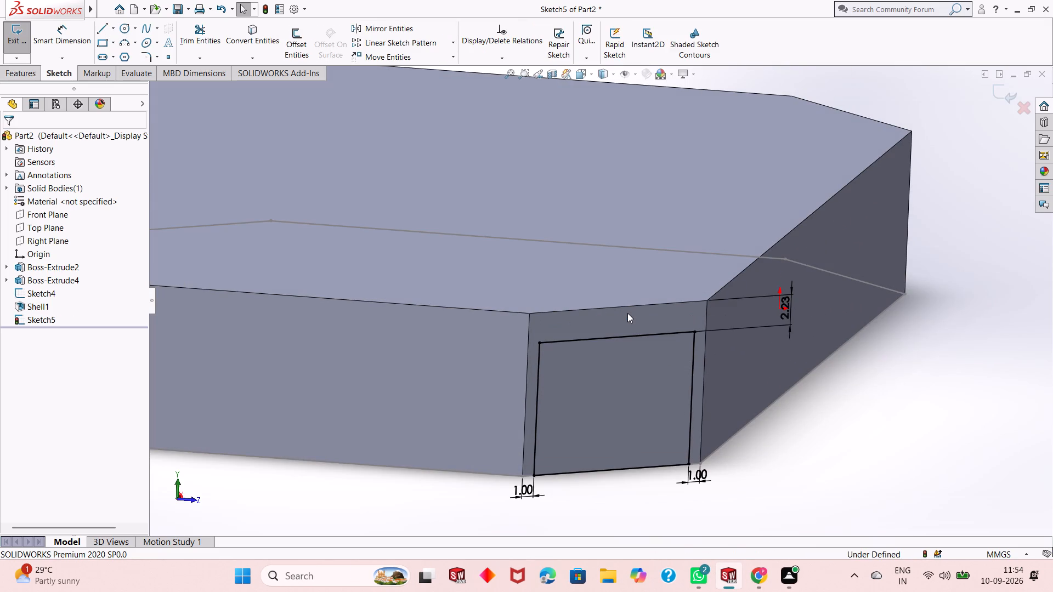
{"action": "key", "text": "ctrl+z"}
{"action": "key", "text": "ctrl+z"}
{"action": "key", "text": "ctrl+z"}
{"action": "key", "text": "ctrl+z"}
{"action": "key", "text": "ctrl+z"}
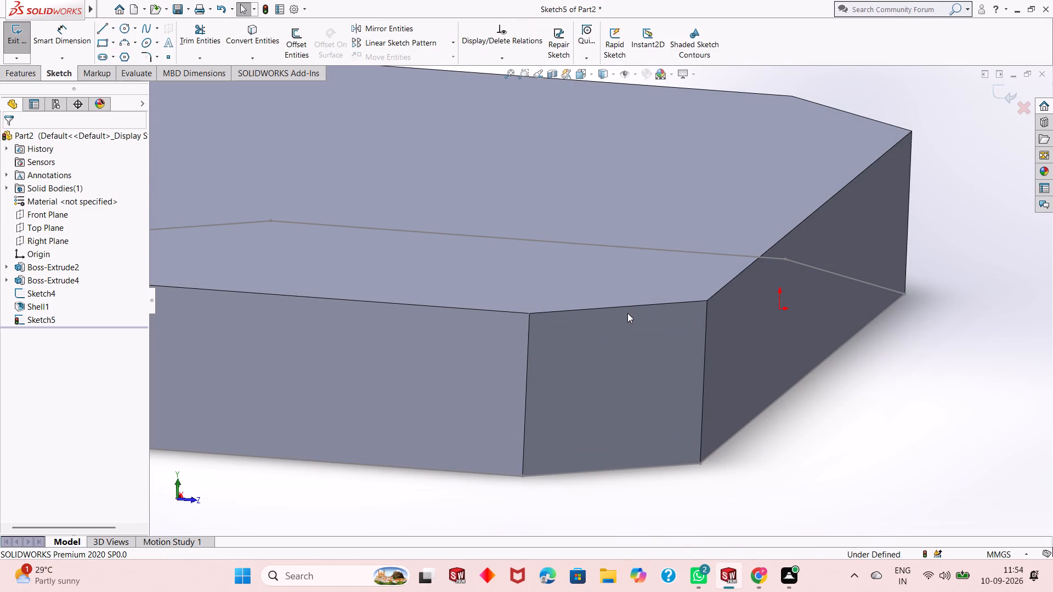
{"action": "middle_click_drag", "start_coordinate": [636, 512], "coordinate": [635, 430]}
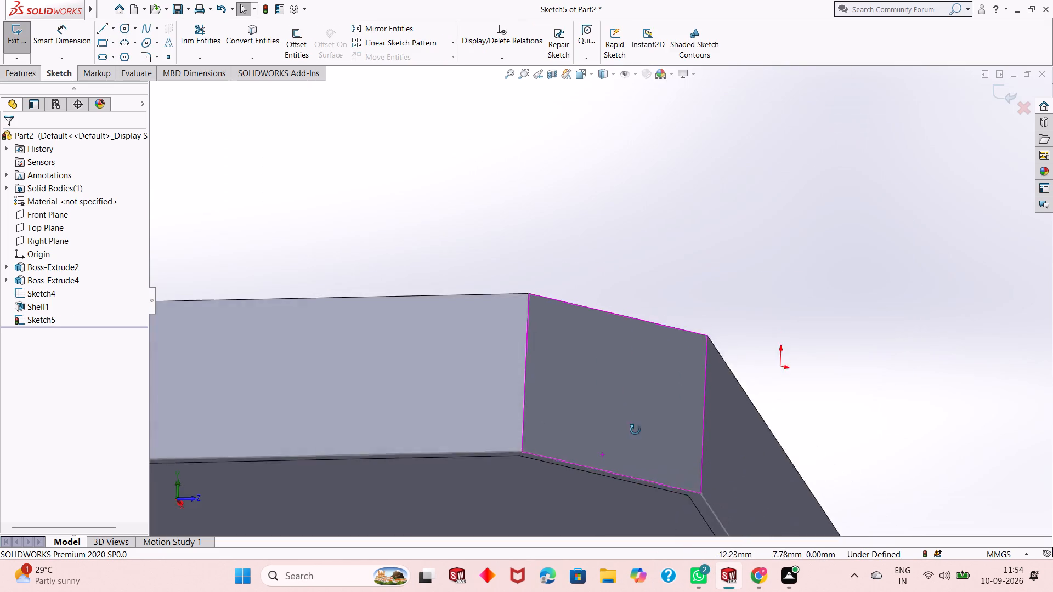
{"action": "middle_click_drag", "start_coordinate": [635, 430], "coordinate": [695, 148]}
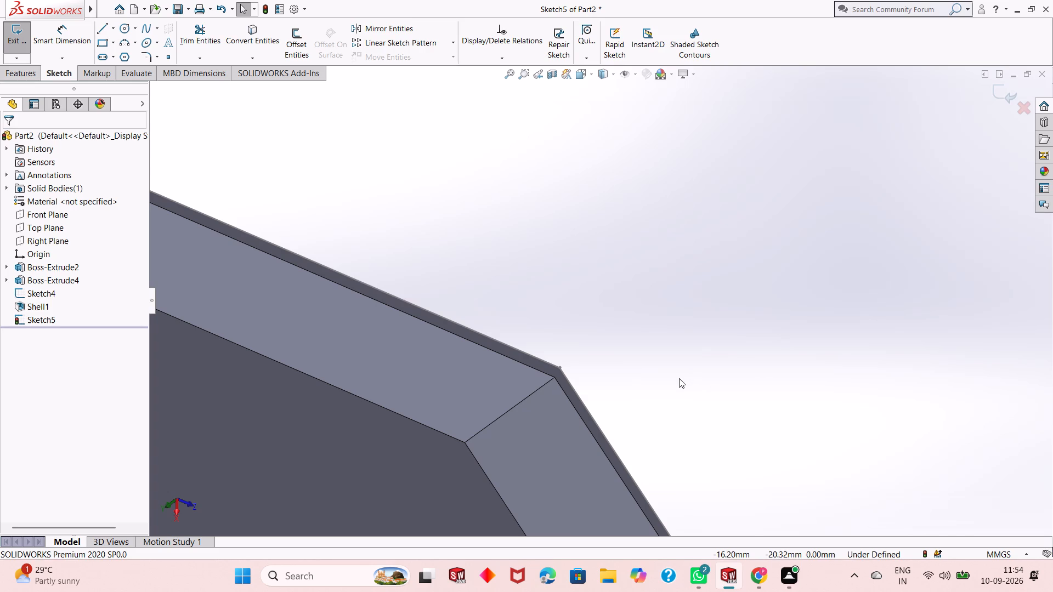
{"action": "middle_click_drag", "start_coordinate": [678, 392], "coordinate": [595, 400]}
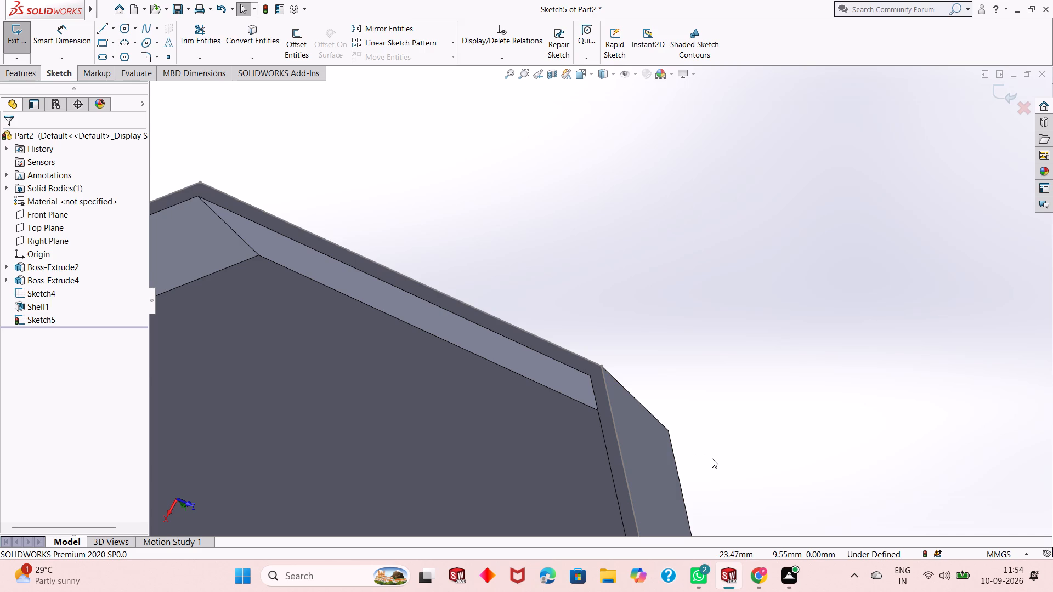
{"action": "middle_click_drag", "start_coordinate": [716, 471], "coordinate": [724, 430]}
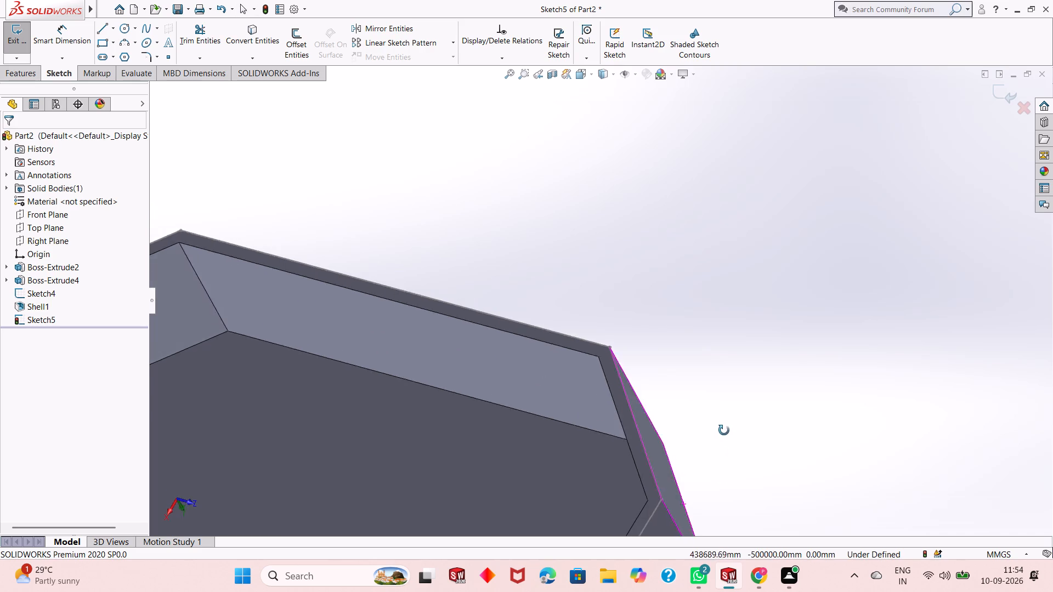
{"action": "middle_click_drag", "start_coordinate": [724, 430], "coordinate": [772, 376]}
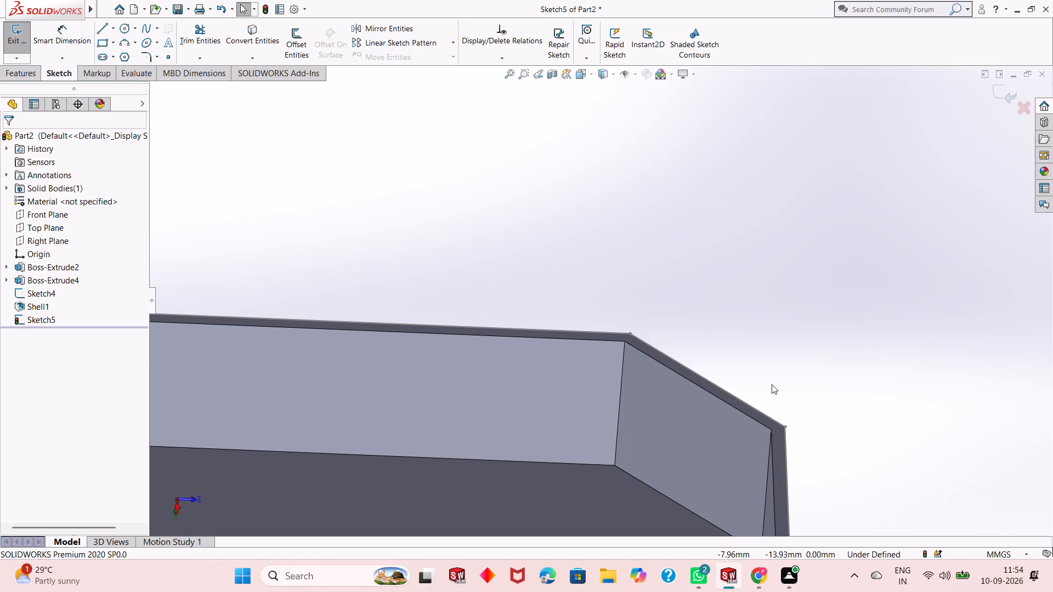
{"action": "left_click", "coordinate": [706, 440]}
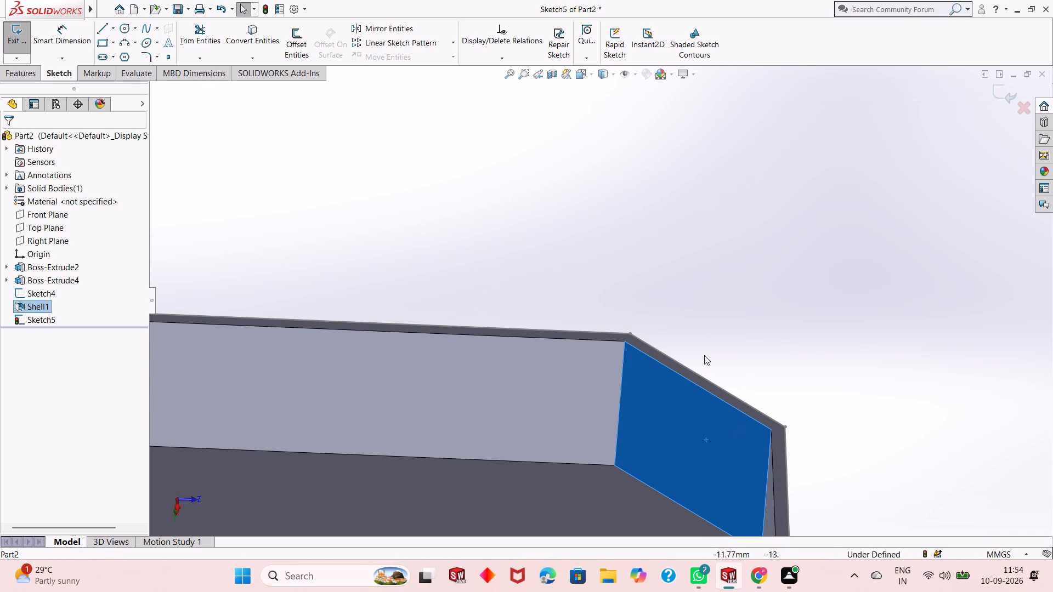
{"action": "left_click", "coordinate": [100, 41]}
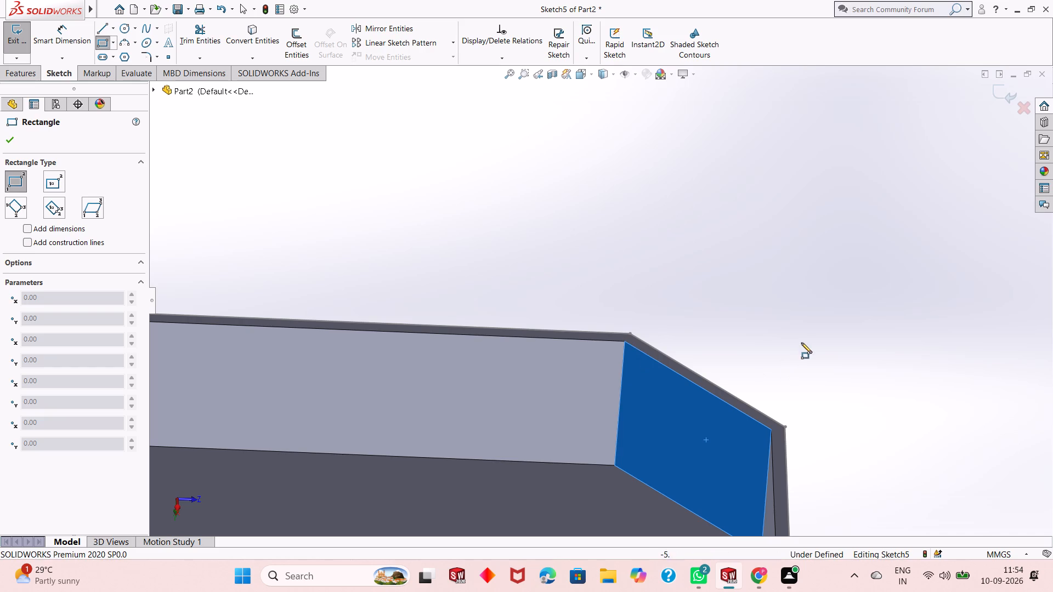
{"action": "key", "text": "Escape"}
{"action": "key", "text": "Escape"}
Undo the creation of the empty sketch on the outer chamfered corner face.
{"action": "key", "text": "ctrl+z"}
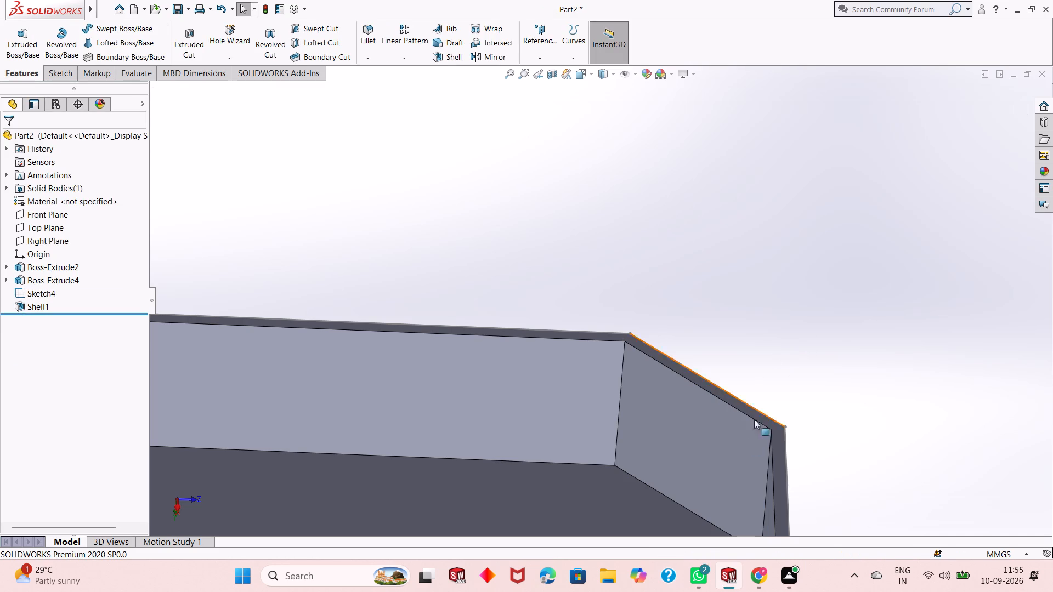
Open a sketch on the shell's inner chamfered corner face and draw a rectangle corner to corner over the whole face.
{"action": "left_click", "coordinate": [732, 456]}
{"action": "left_click", "coordinate": [780, 421]}
{"action": "key", "text": "ctrl+8"}
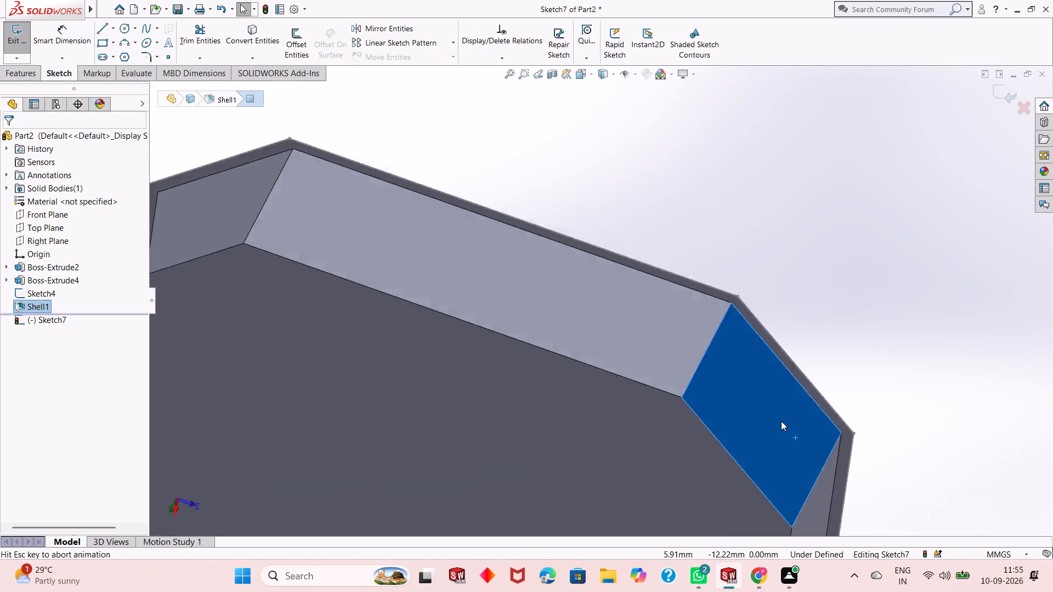
{"action": "middle_click_drag", "start_coordinate": [712, 343], "coordinate": [711, 284]}
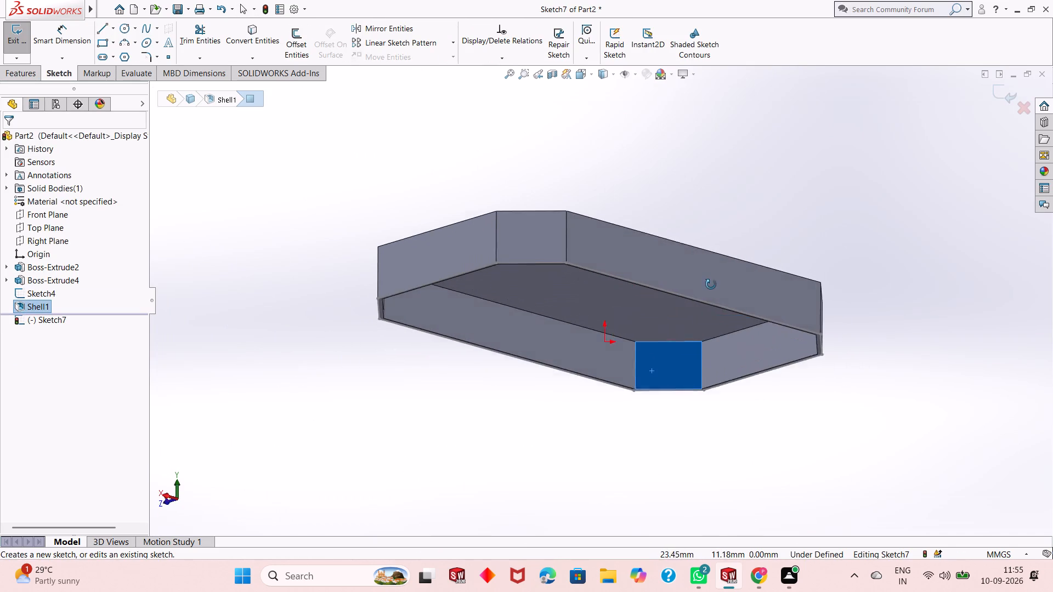
{"action": "middle_click_drag", "start_coordinate": [711, 284], "coordinate": [711, 280]}
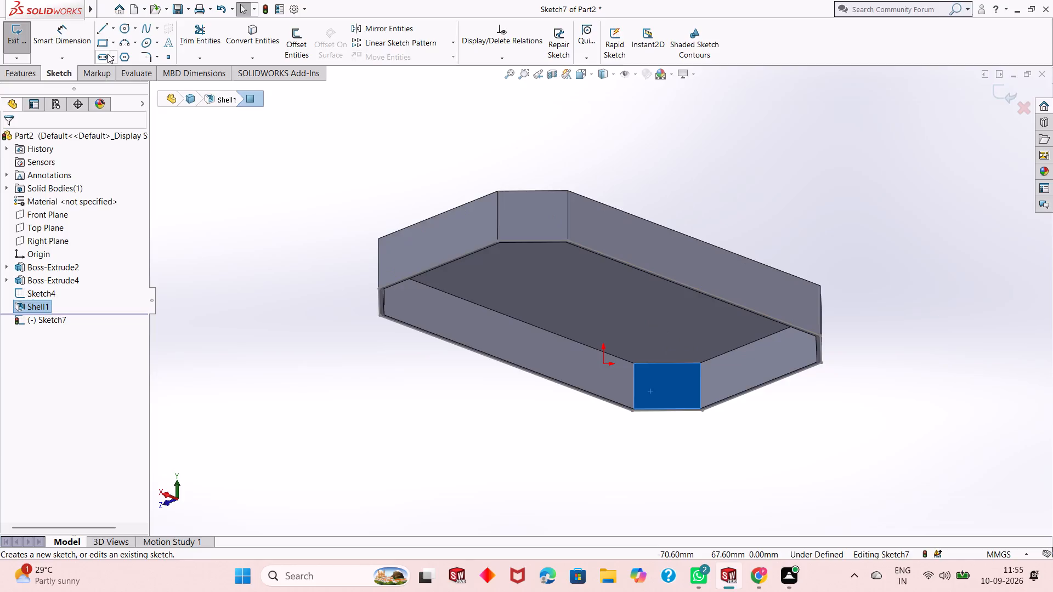
{"action": "left_click", "coordinate": [101, 44]}
{"action": "left_click", "coordinate": [635, 363]}
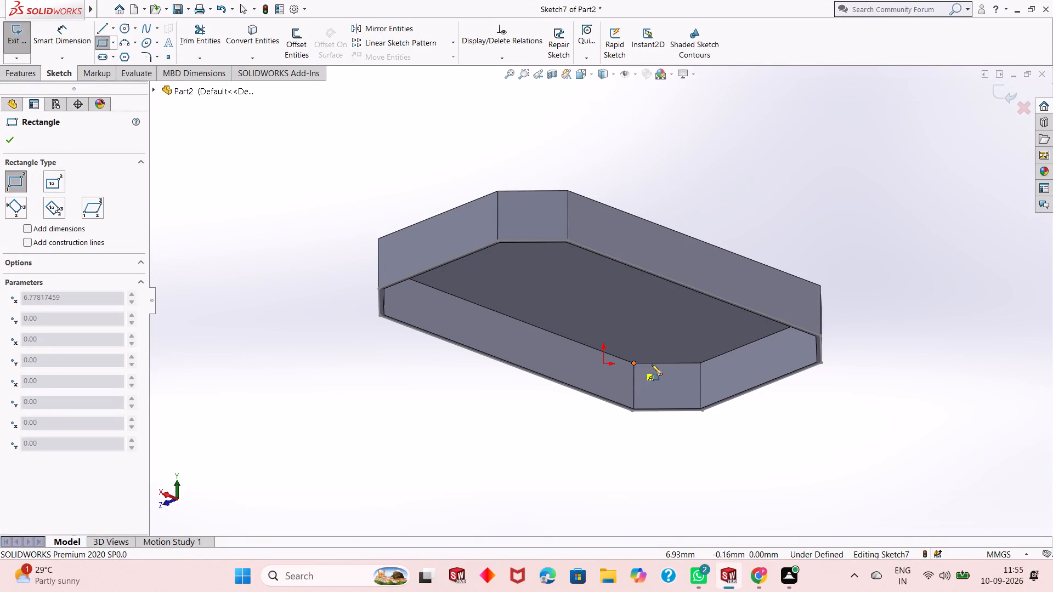
{"action": "left_click", "coordinate": [700, 408]}
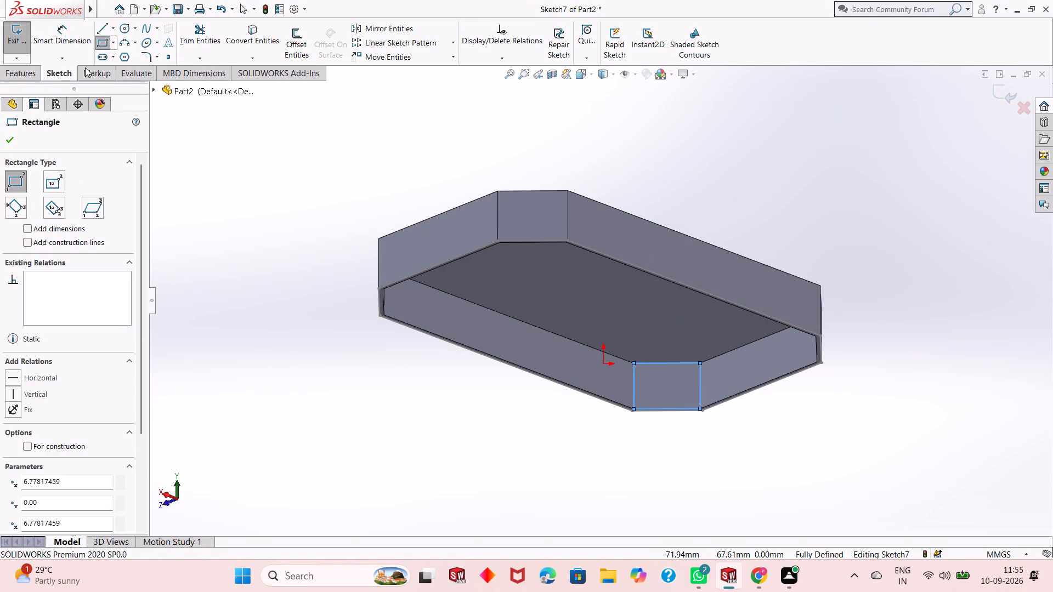
Cut the inner corner face's rectangle through the shell wall with a blind Extruded Cut 10 mm deep.
{"action": "left_click", "coordinate": [34, 78]}
{"action": "left_click", "coordinate": [182, 49]}
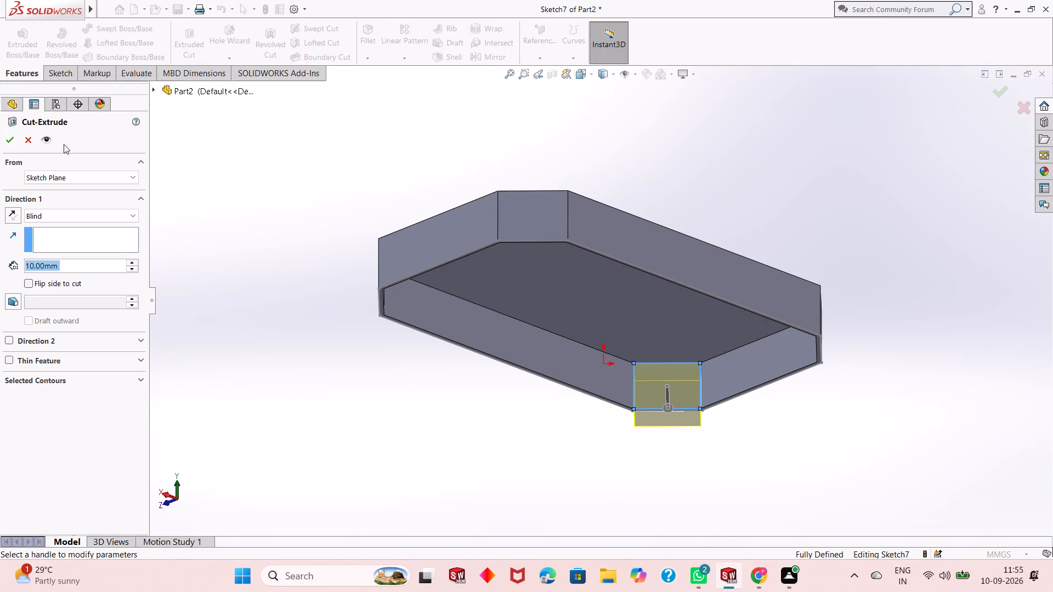
{"action": "left_click", "coordinate": [14, 146]}
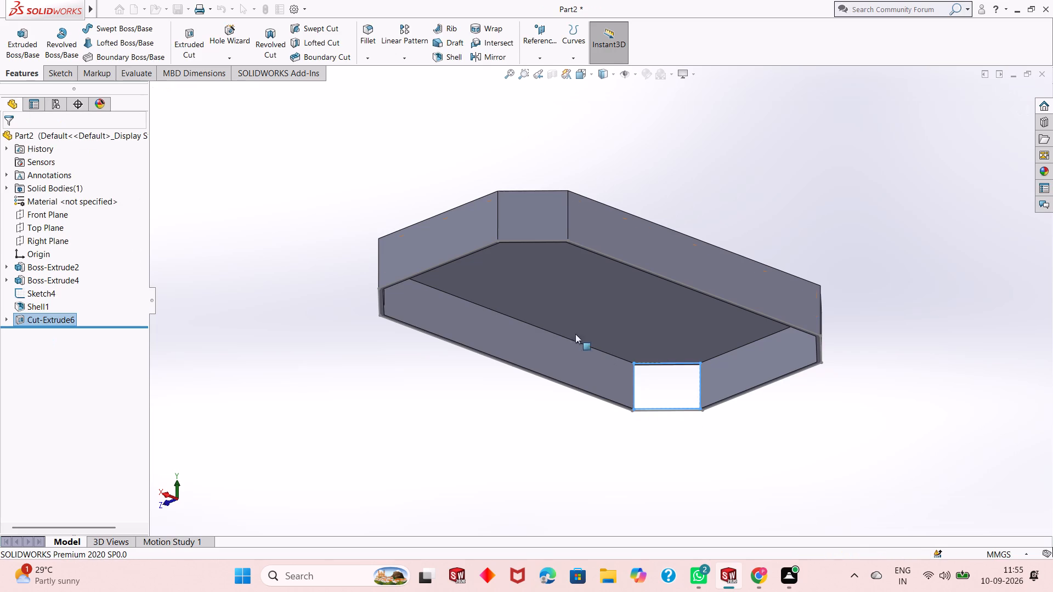
{"action": "key", "text": "Escape"}
Examine the new corner opening from several sides, including its side edges and the line spanning its open rim.
{"action": "middle_click_drag", "start_coordinate": [693, 422], "coordinate": [747, 429]}
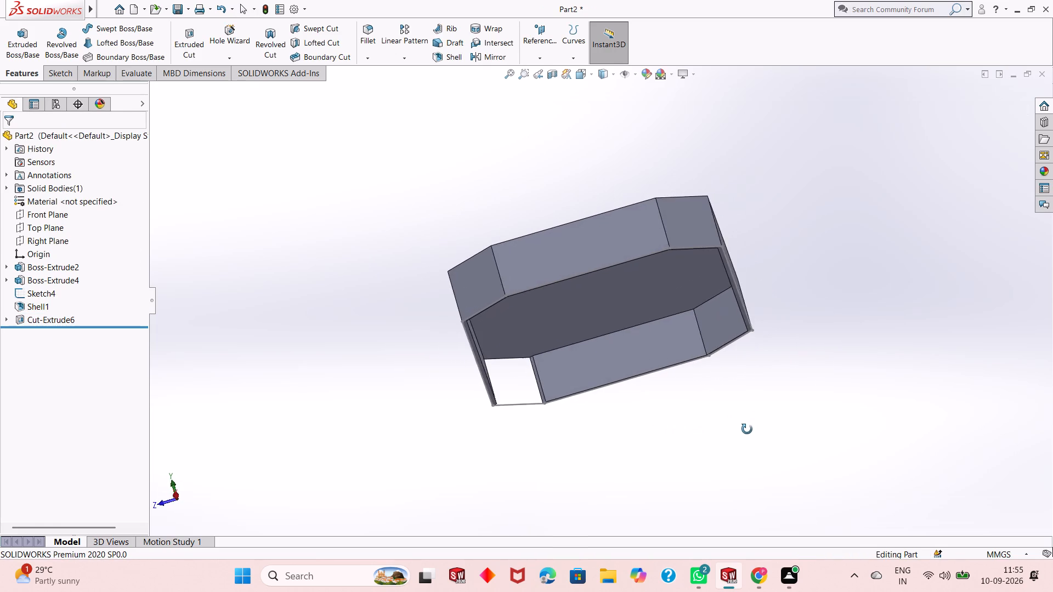
{"action": "middle_click_drag", "start_coordinate": [747, 429], "coordinate": [639, 453]}
{"action": "scroll", "coordinate": [795, 356], "scroll_direction": "down", "scroll_amount": 3}
{"action": "middle_click_drag", "start_coordinate": [754, 365], "coordinate": [818, 350]}
{"action": "middle_click_drag", "start_coordinate": [820, 301], "coordinate": [727, 235]}
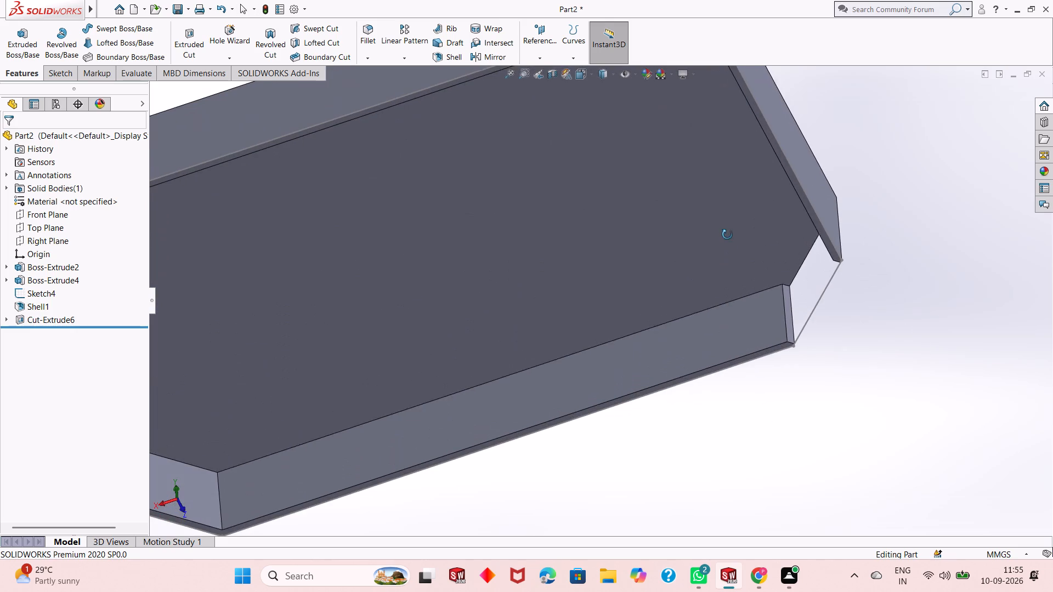
{"action": "middle_click_drag", "start_coordinate": [727, 235], "coordinate": [727, 233]}
{"action": "middle_click_drag", "start_coordinate": [851, 315], "coordinate": [862, 168]}
{"action": "middle_click_drag", "start_coordinate": [849, 269], "coordinate": [874, 179]}
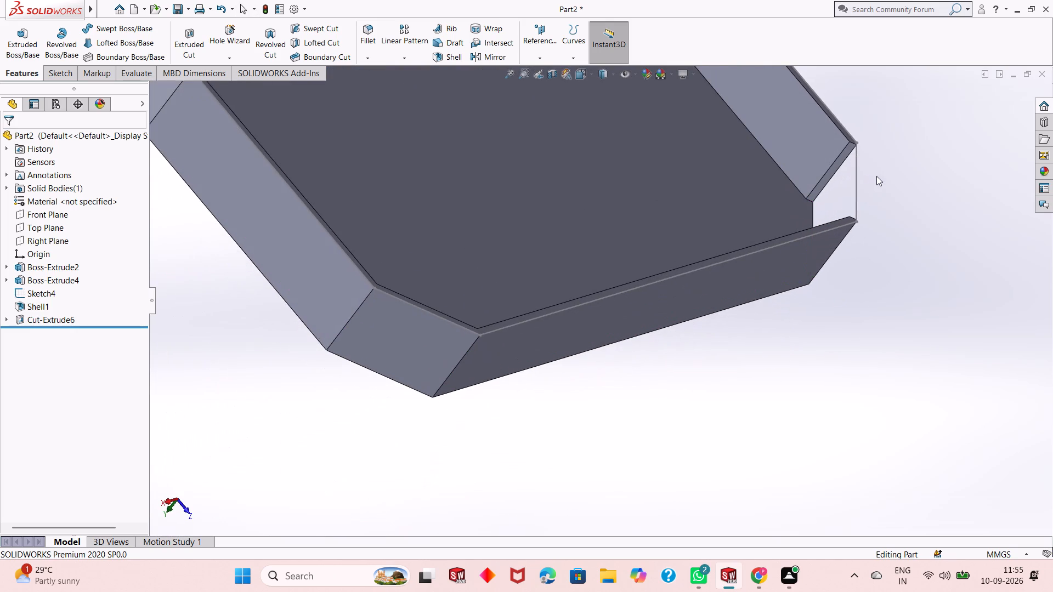
{"action": "middle_click_drag", "start_coordinate": [756, 255], "coordinate": [798, 294]}
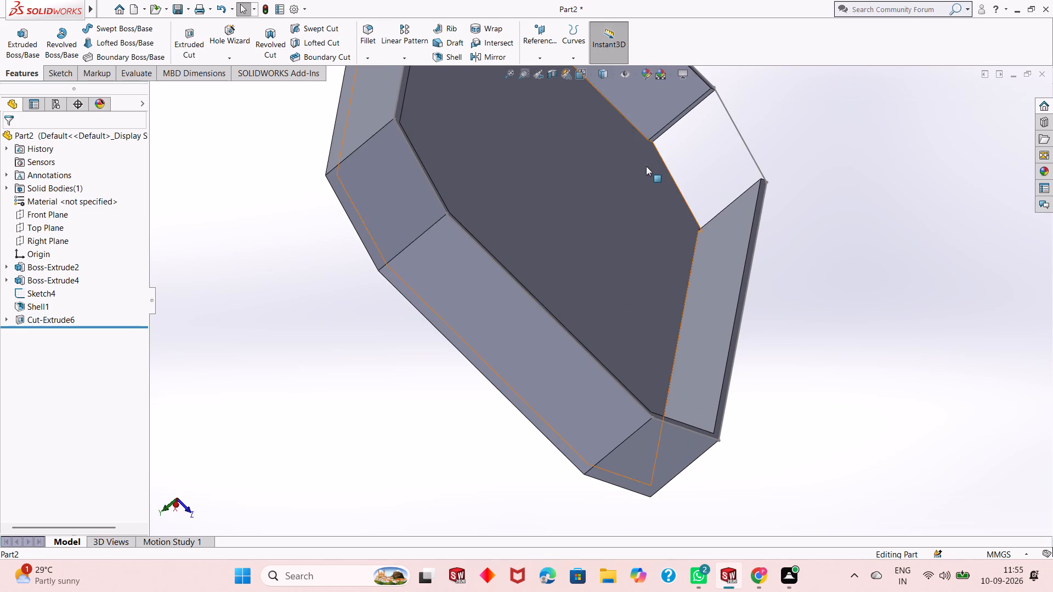
{"action": "middle_click_drag", "start_coordinate": [643, 105], "coordinate": [618, 122]}
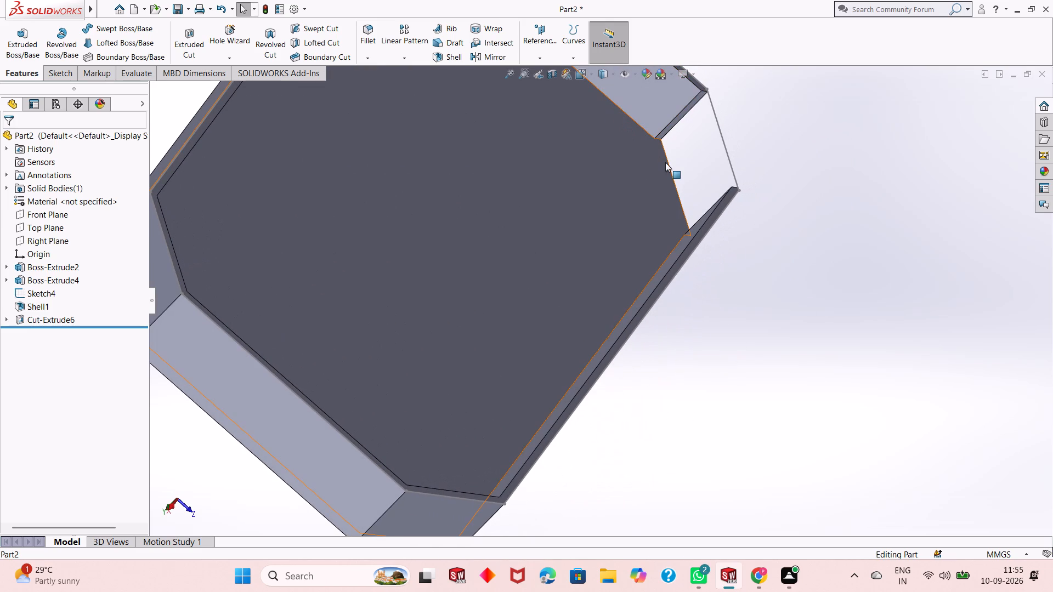
{"action": "scroll", "coordinate": [675, 101], "scroll_direction": "down", "scroll_amount": 4}
{"action": "scroll", "coordinate": [692, 147], "scroll_direction": "down", "scroll_amount": 3}
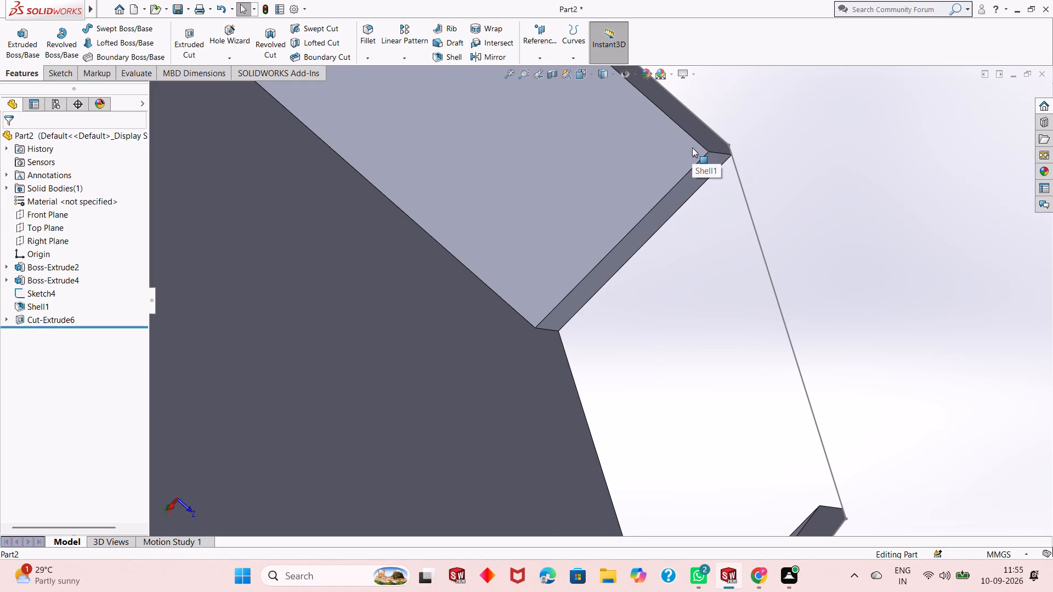
Delete the leftover sketch, Sketch4, whose line spans the open rim of the cut corner.
{"action": "scroll", "coordinate": [674, 310], "scroll_direction": "up", "scroll_amount": 3}
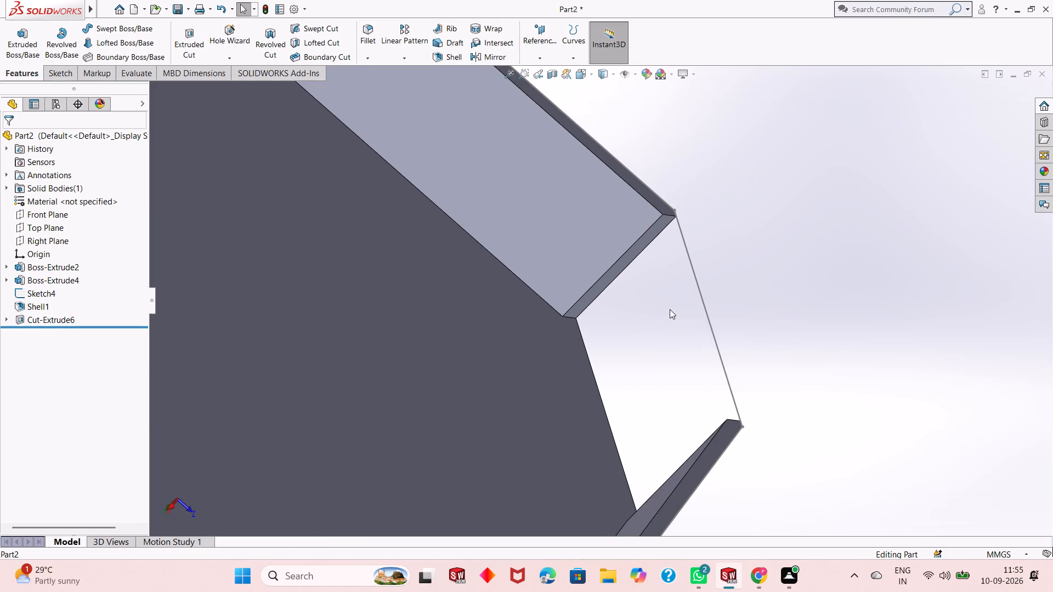
{"action": "scroll", "coordinate": [667, 312], "scroll_direction": "up", "scroll_amount": 2}
{"action": "left_click", "coordinate": [678, 315]}
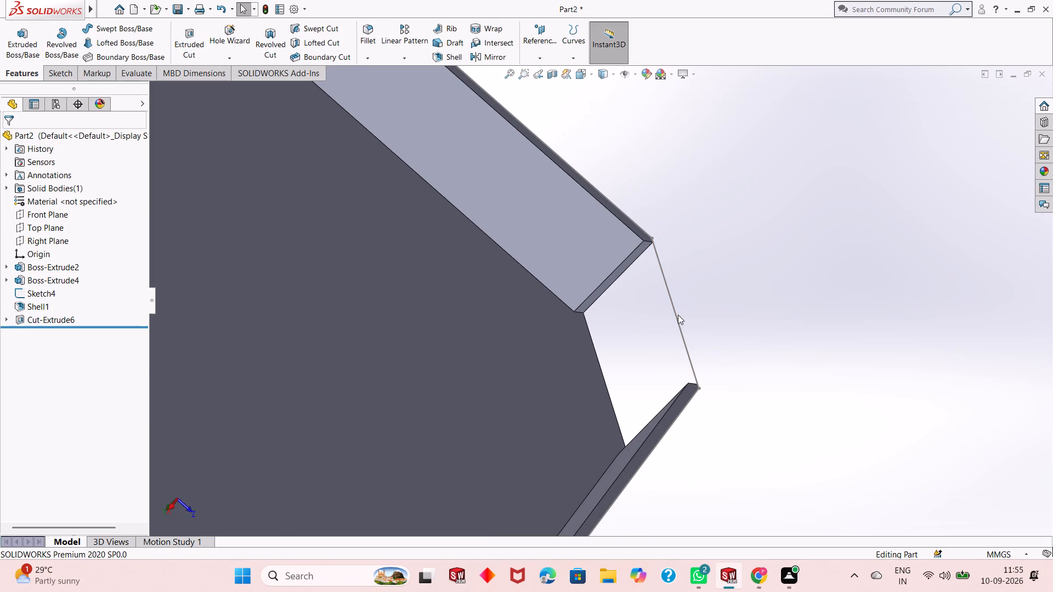
{"action": "left_click", "coordinate": [678, 321]}
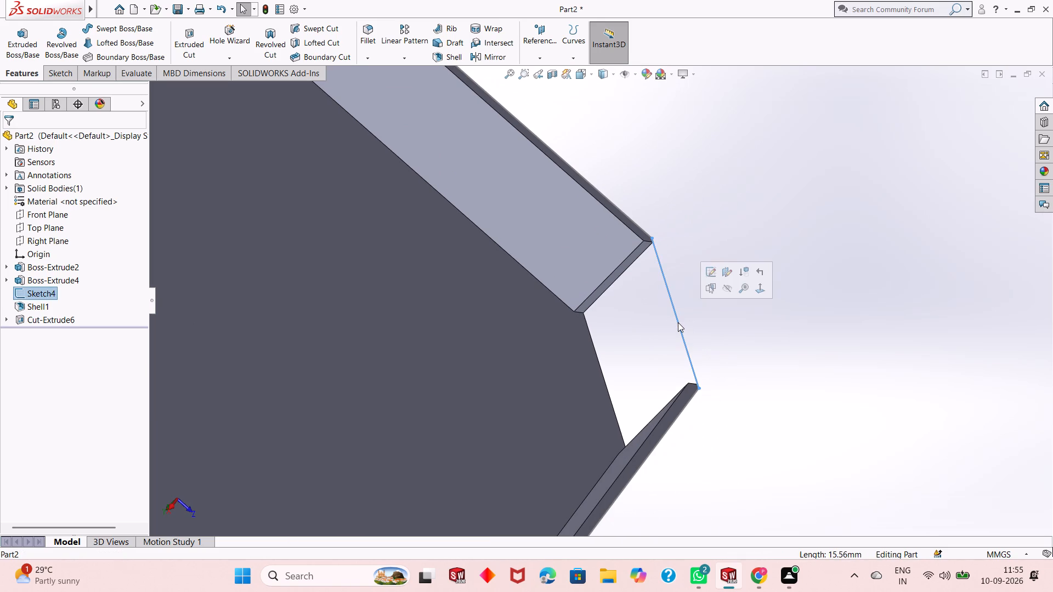
{"action": "key", "text": "Delete"}
{"action": "left_click", "coordinate": [602, 216]}
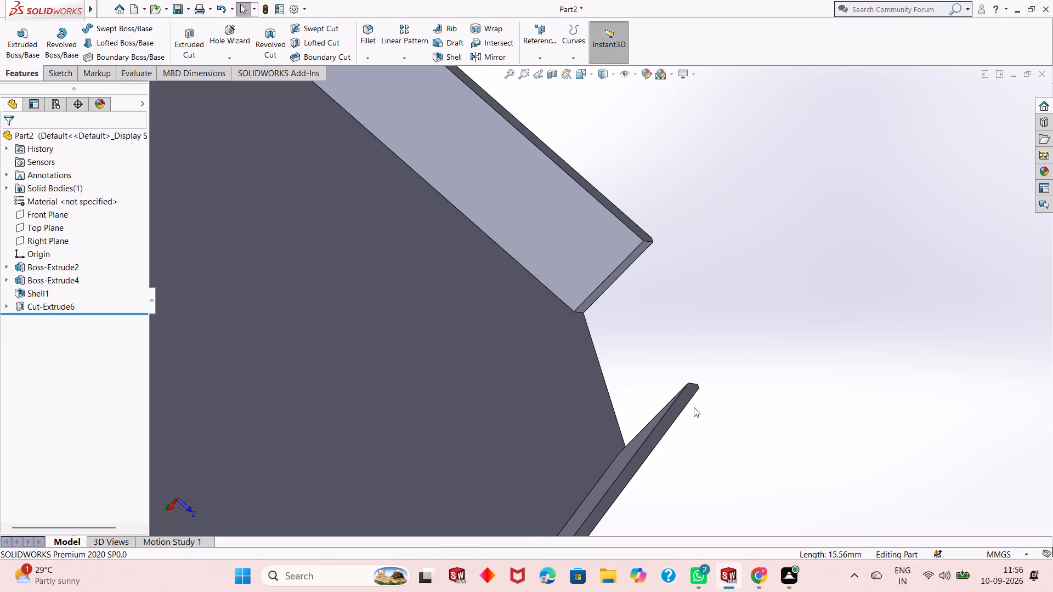
Open a sketch on a second inner chamfered corner face and draw a rectangle corner to corner over the whole face.
{"action": "scroll", "coordinate": [692, 399], "scroll_direction": "up", "scroll_amount": 4}
{"action": "middle_click_drag", "start_coordinate": [666, 420], "coordinate": [732, 496]}
{"action": "middle_click_drag", "start_coordinate": [577, 413], "coordinate": [598, 461]}
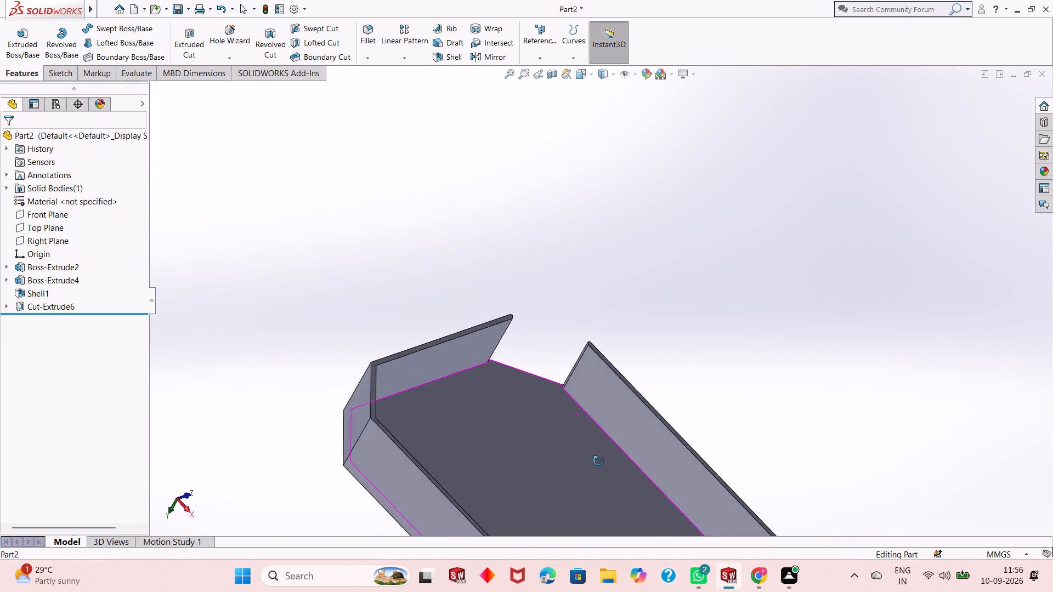
{"action": "middle_click_drag", "start_coordinate": [598, 461], "coordinate": [552, 379]}
{"action": "scroll", "coordinate": [580, 341], "scroll_direction": "up", "scroll_amount": 3}
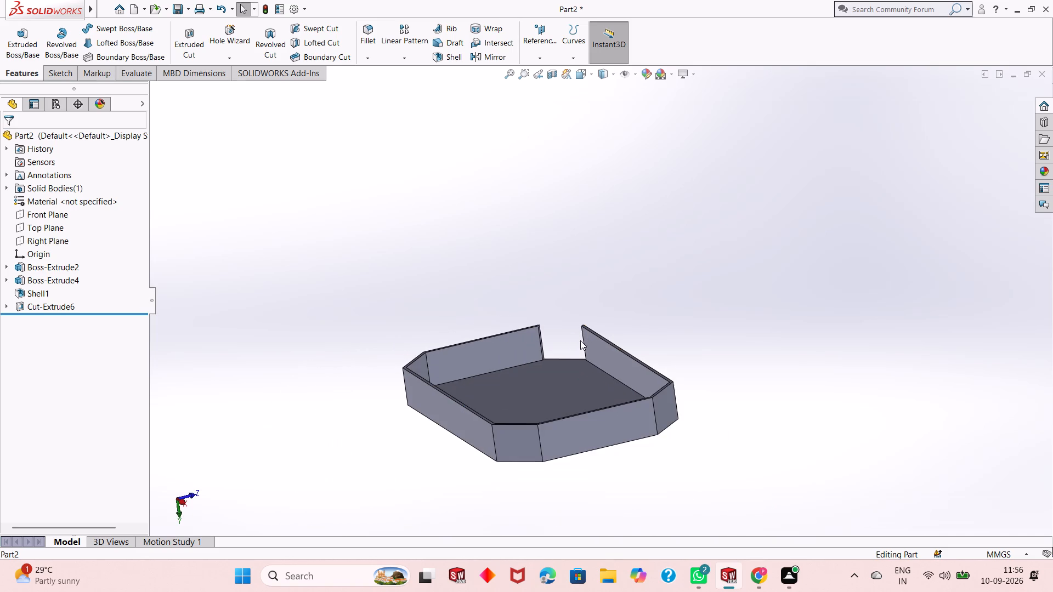
{"action": "middle_click_drag", "start_coordinate": [665, 430], "coordinate": [581, 547]}
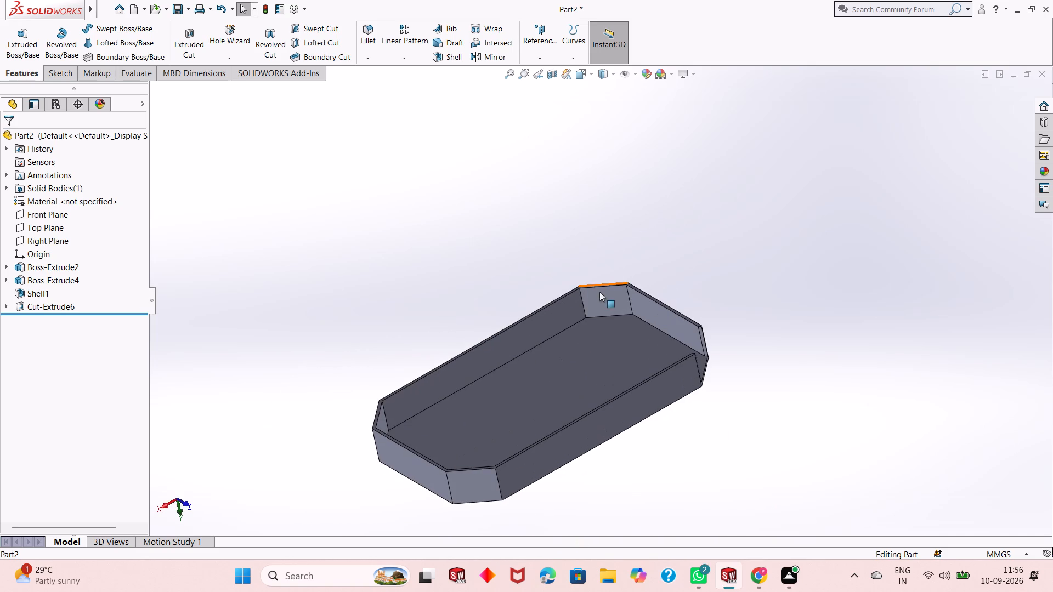
{"action": "left_click", "coordinate": [598, 302]}
{"action": "left_click", "coordinate": [649, 272]}
{"action": "scroll", "coordinate": [598, 294], "scroll_direction": "down", "scroll_amount": 2}
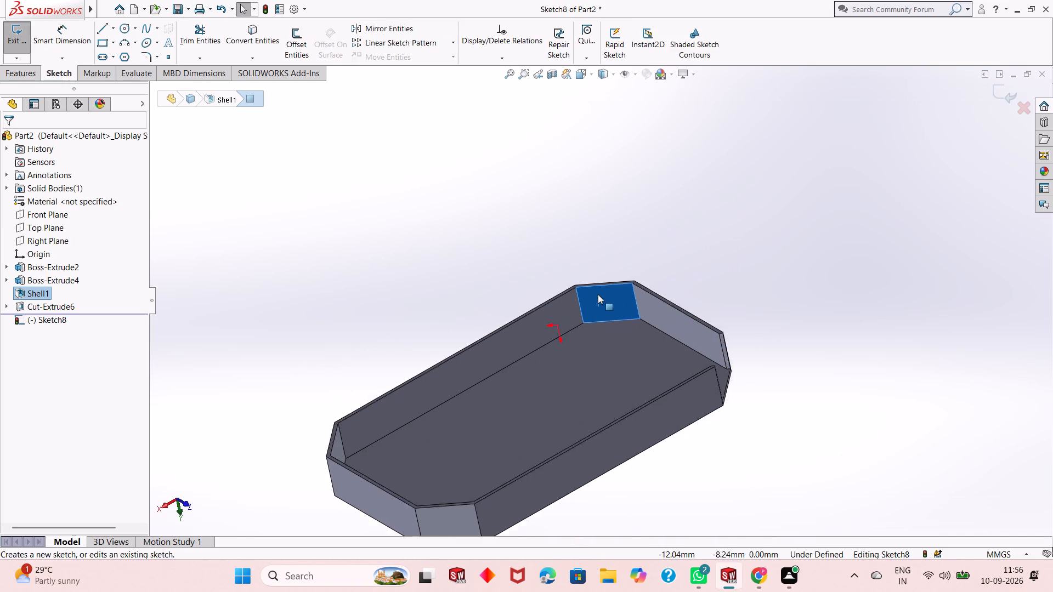
{"action": "scroll", "coordinate": [598, 294], "scroll_direction": "down", "scroll_amount": 2}
{"action": "left_click", "coordinate": [105, 45]}
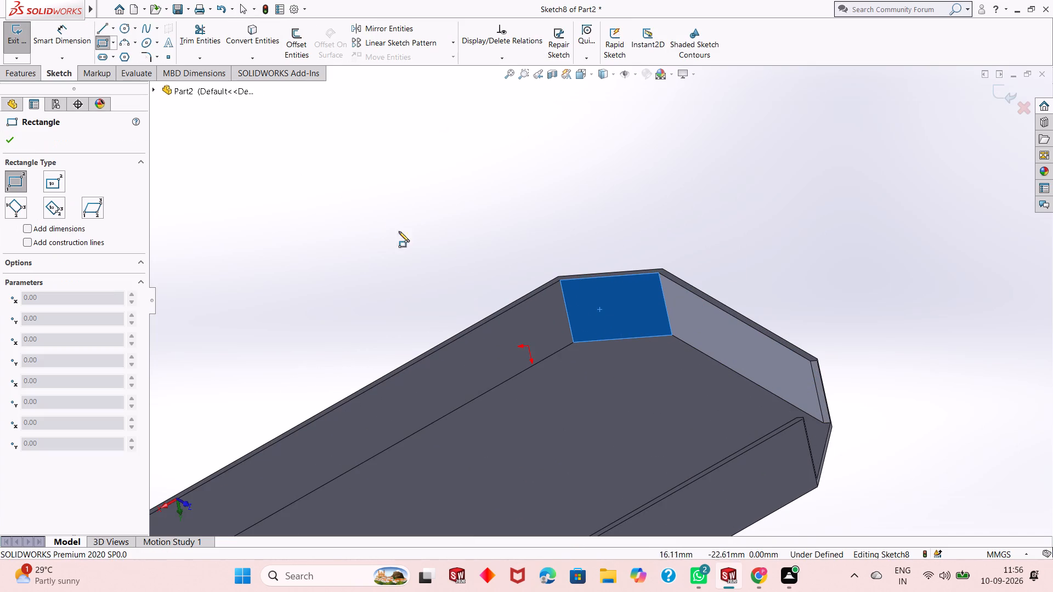
{"action": "left_click", "coordinate": [562, 281]}
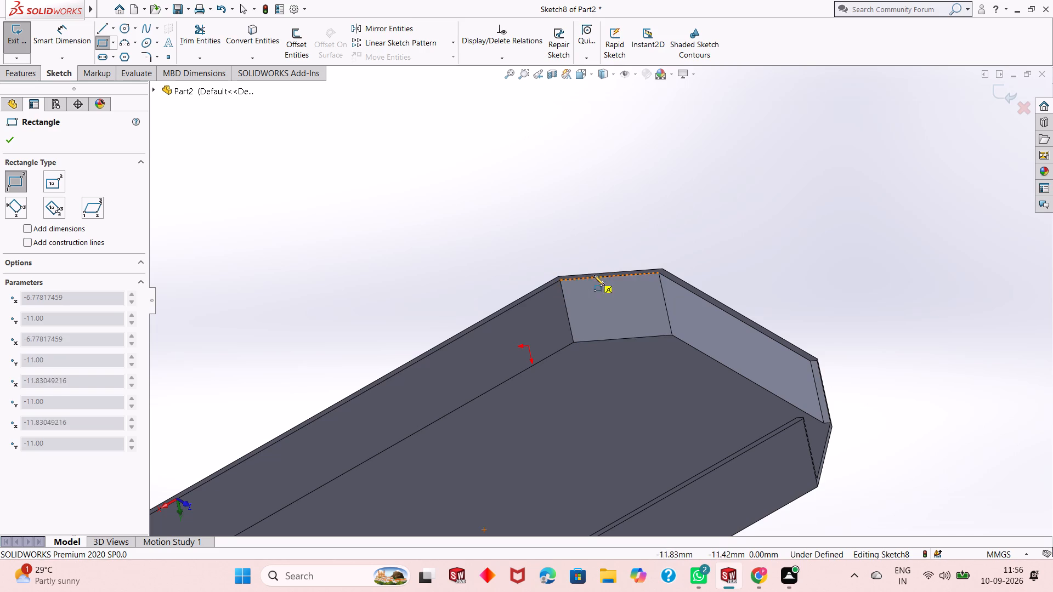
{"action": "left_click", "coordinate": [673, 335]}
{"action": "key", "text": "Escape"}
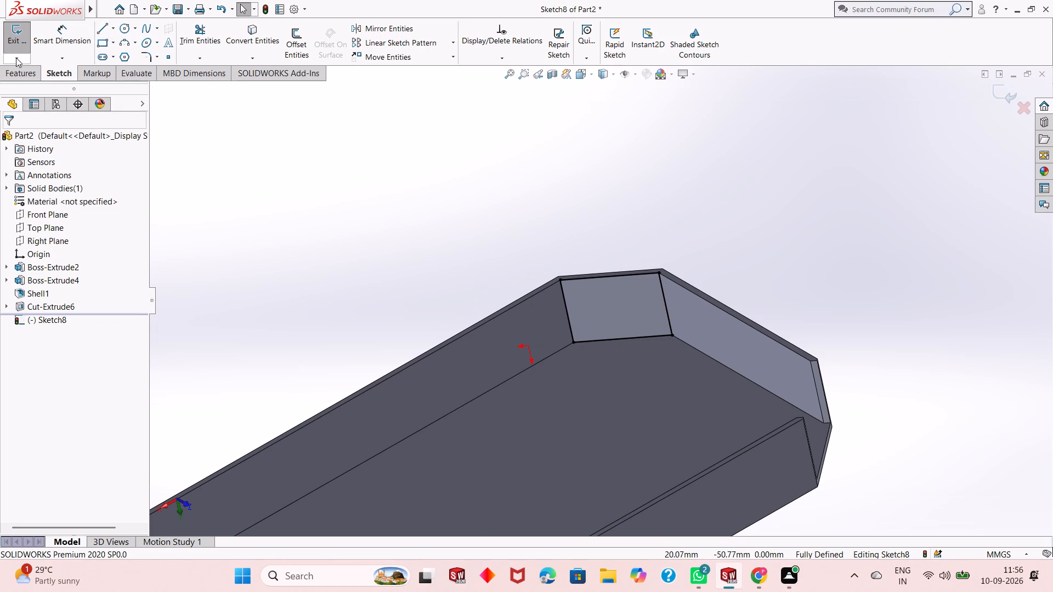
Cut the second corner's rectangle outward through the shell wall with an Extruded Cut.
{"action": "left_click", "coordinate": [11, 77]}
{"action": "left_click", "coordinate": [207, 45]}
{"action": "left_click", "coordinate": [193, 47]}
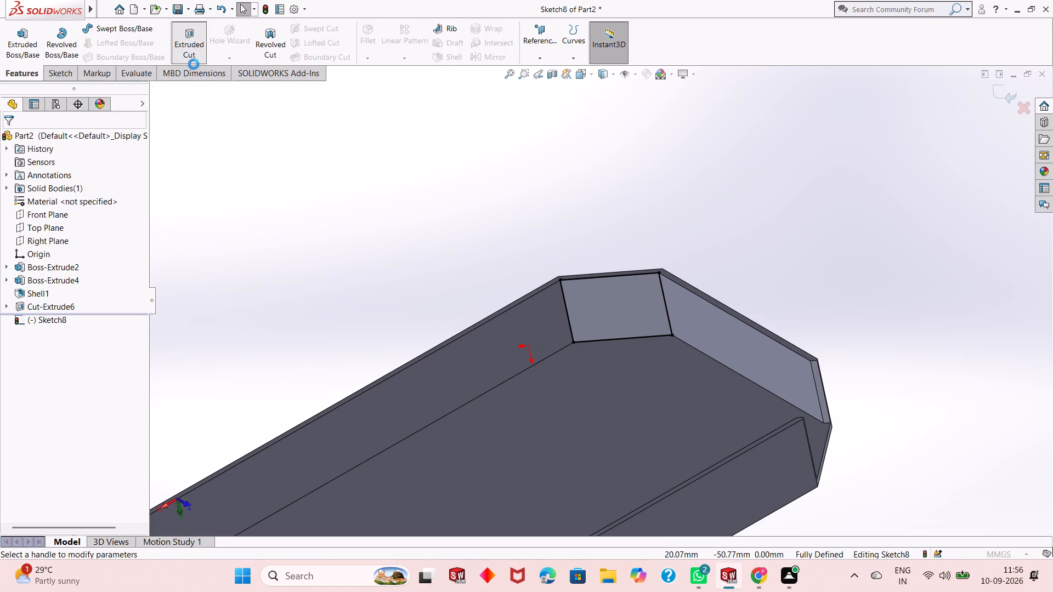
{"action": "left_click", "coordinate": [12, 136]}
{"action": "key", "text": "Escape"}
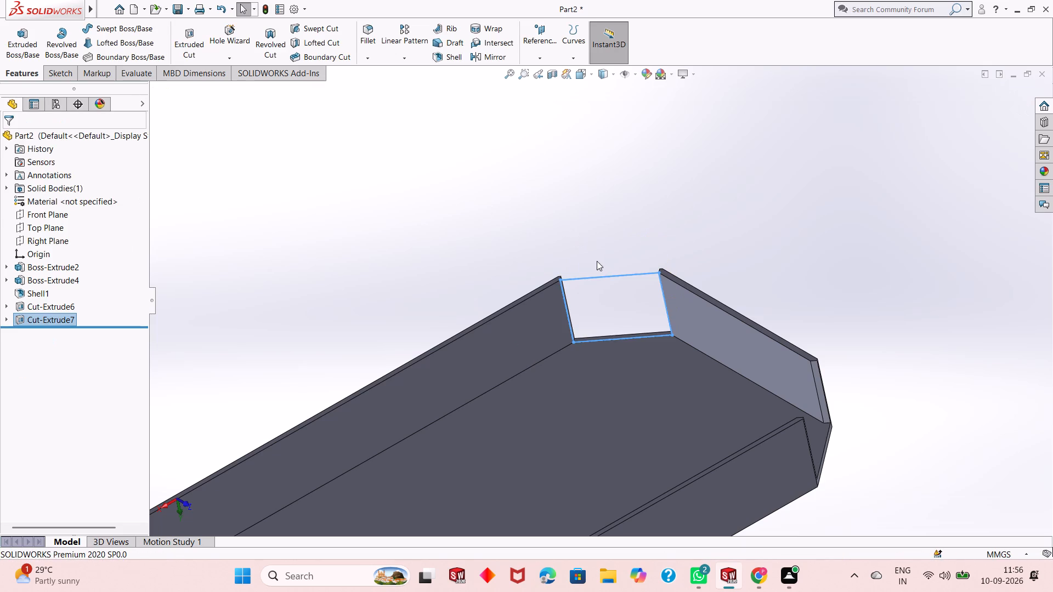
{"action": "key", "text": "Escape"}
Sketch a rectangle about 14.73 by 11 mm covering a third inner chamfered corner face from corner to corner.
{"action": "scroll", "coordinate": [564, 318], "scroll_direction": "down", "scroll_amount": 3}
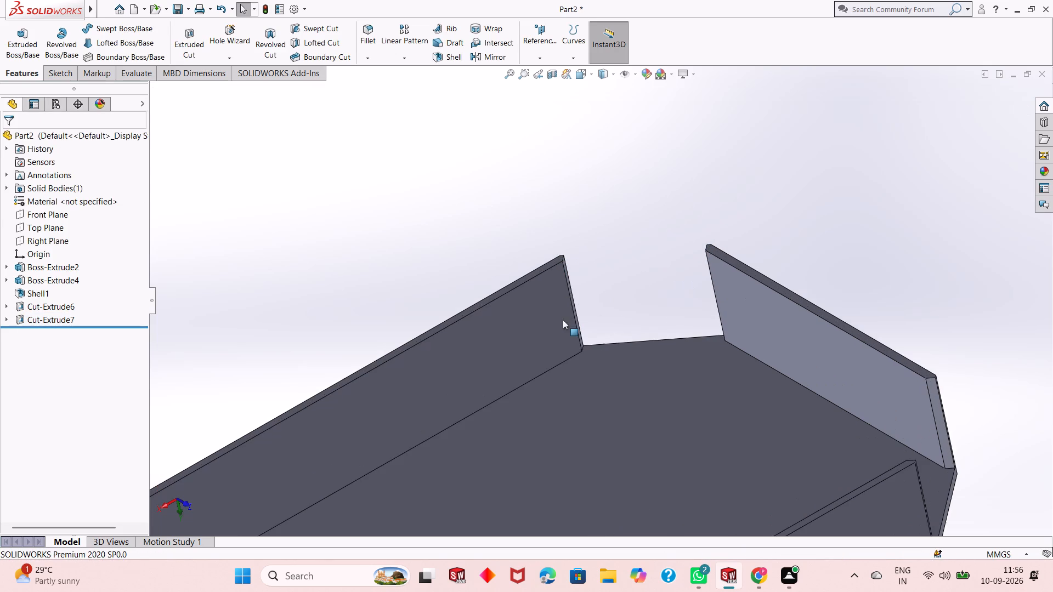
{"action": "scroll", "coordinate": [610, 309], "scroll_direction": "up", "scroll_amount": 8}
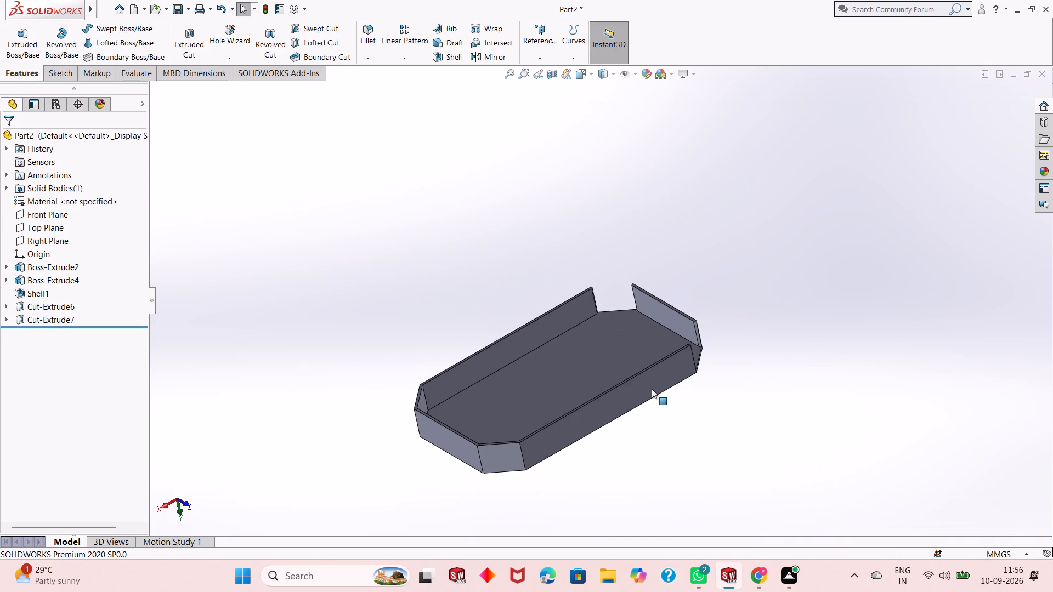
{"action": "middle_click_drag", "start_coordinate": [652, 392], "coordinate": [597, 579]}
{"action": "scroll", "coordinate": [482, 272], "scroll_direction": "down", "scroll_amount": 5}
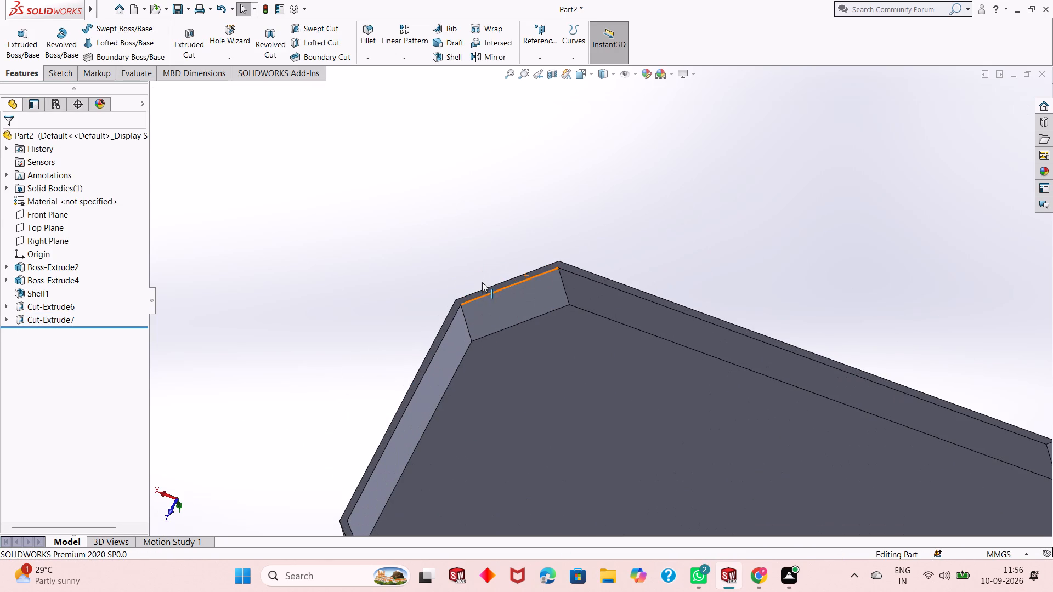
{"action": "left_click", "coordinate": [516, 313]}
{"action": "left_click", "coordinate": [568, 276]}
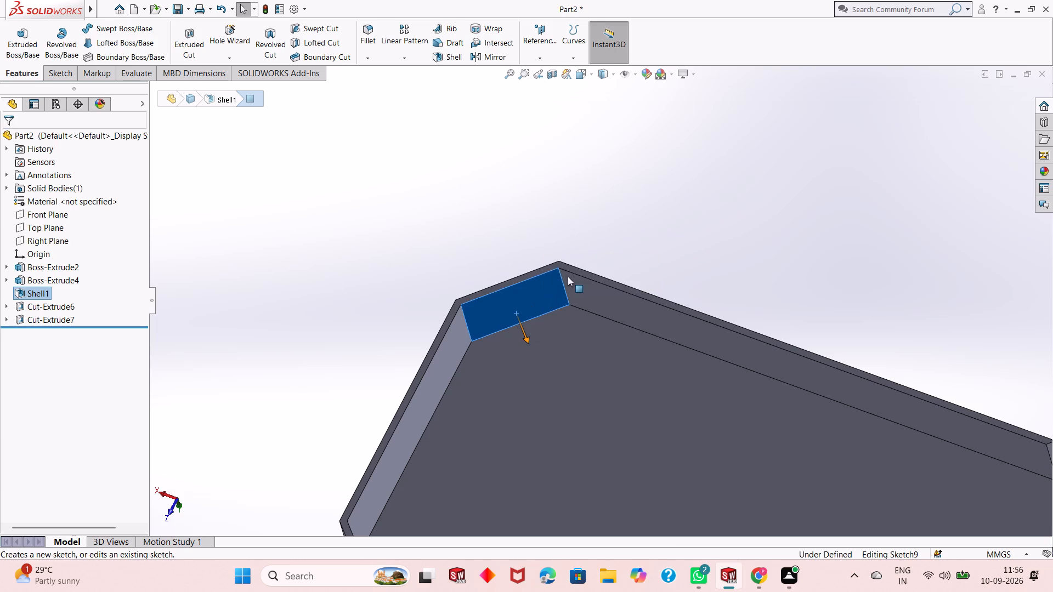
{"action": "key", "text": "Escape"}
{"action": "left_click", "coordinate": [106, 41]}
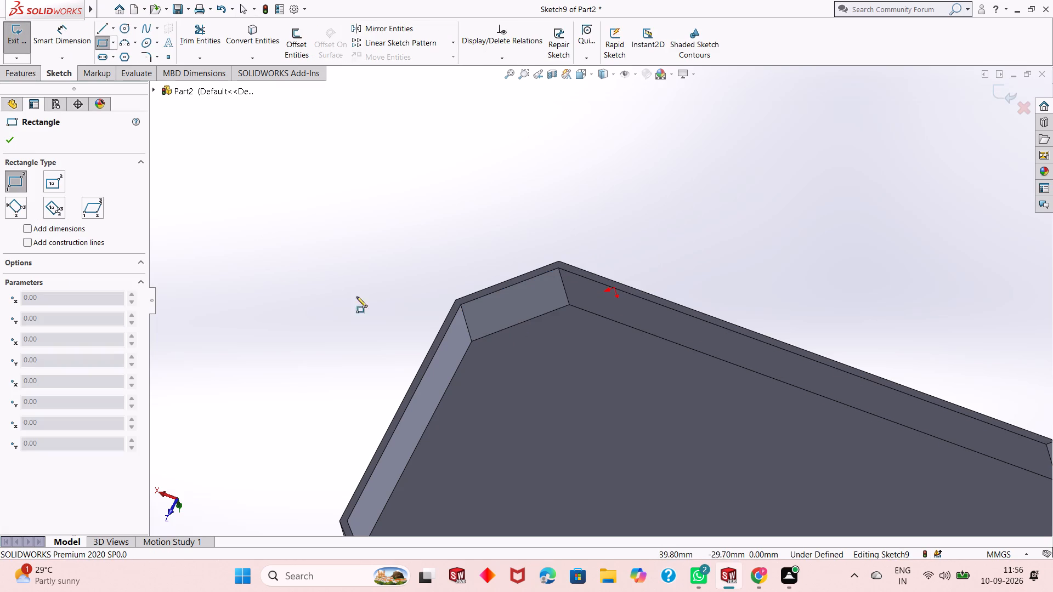
{"action": "left_click", "coordinate": [462, 304]}
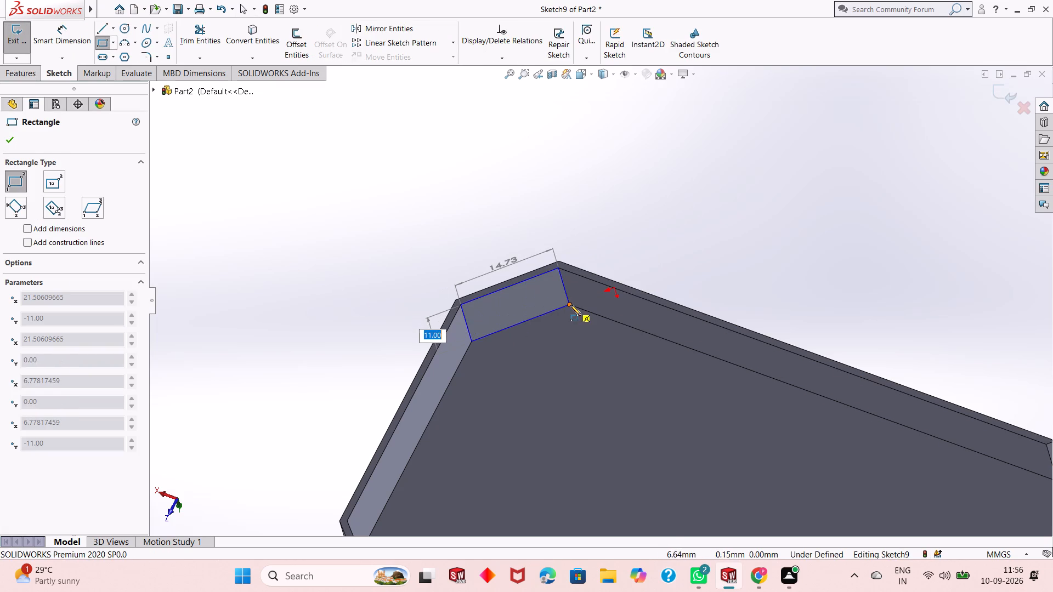
{"action": "left_click", "coordinate": [570, 305]}
{"action": "key", "text": "Escape"}
{"action": "key", "text": "Escape"}
Cut the third corner's rectangle through the shell wall with a blind Extruded Cut 10 mm deep.
{"action": "left_click", "coordinate": [8, 73]}
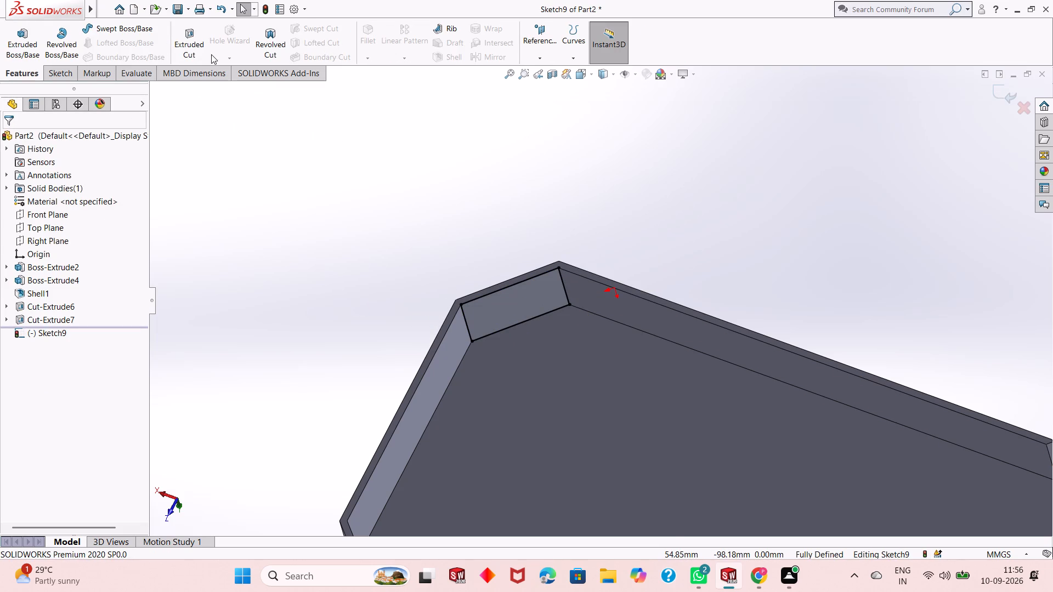
{"action": "left_click", "coordinate": [199, 53]}
{"action": "left_click", "coordinate": [8, 136]}
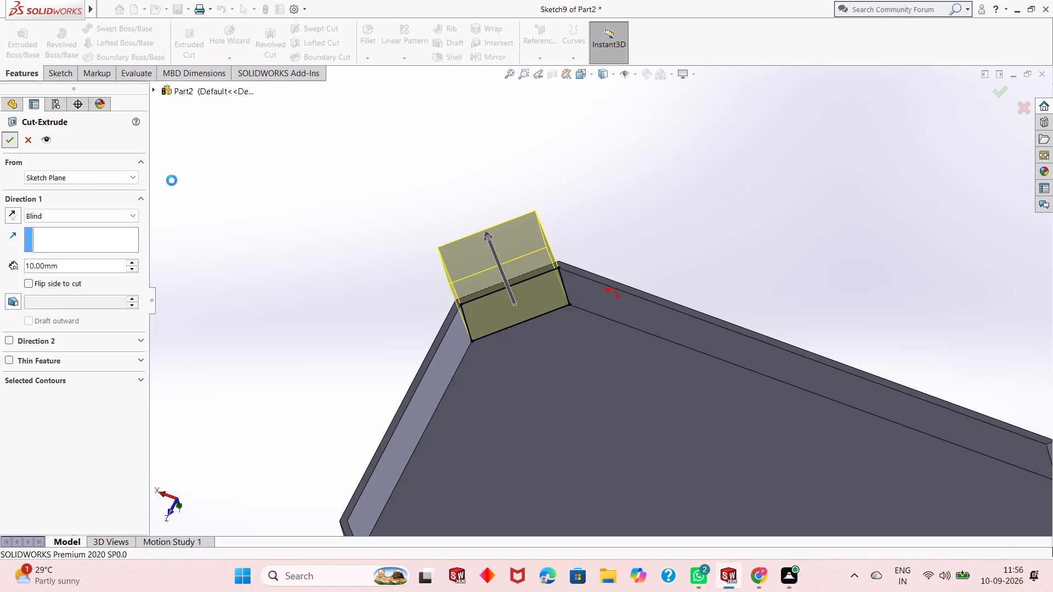
{"action": "scroll", "coordinate": [529, 282], "scroll_direction": "up", "scroll_amount": 2}
{"action": "key", "text": "Escape"}
{"action": "scroll", "coordinate": [573, 284], "scroll_direction": "up", "scroll_amount": 2}
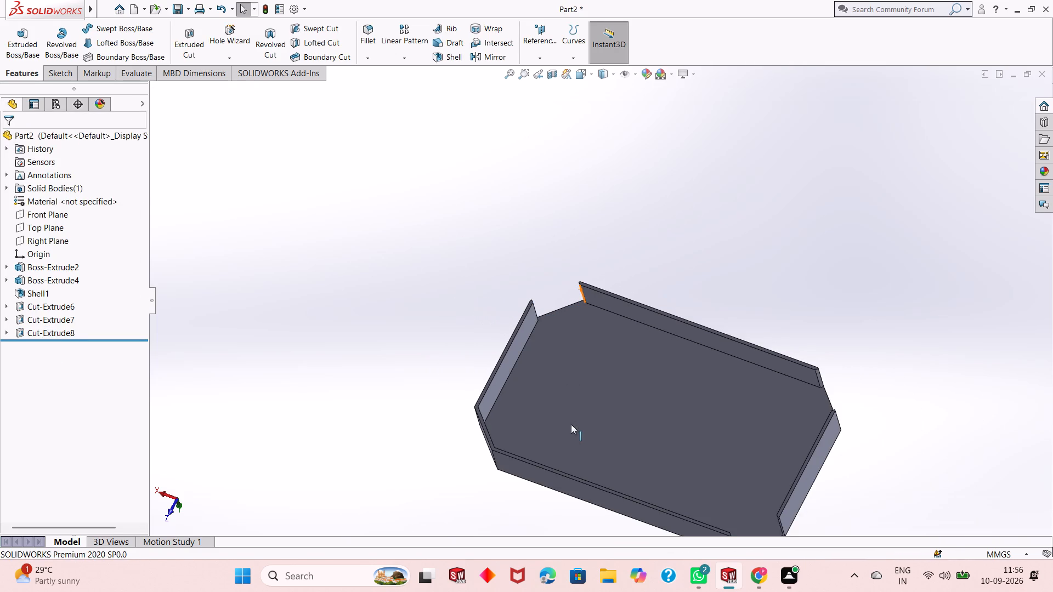
Sketch a corner rectangle covering the whole fourth inner chamfered corner face of the shell.
{"action": "middle_click_drag", "start_coordinate": [571, 424], "coordinate": [520, 448]}
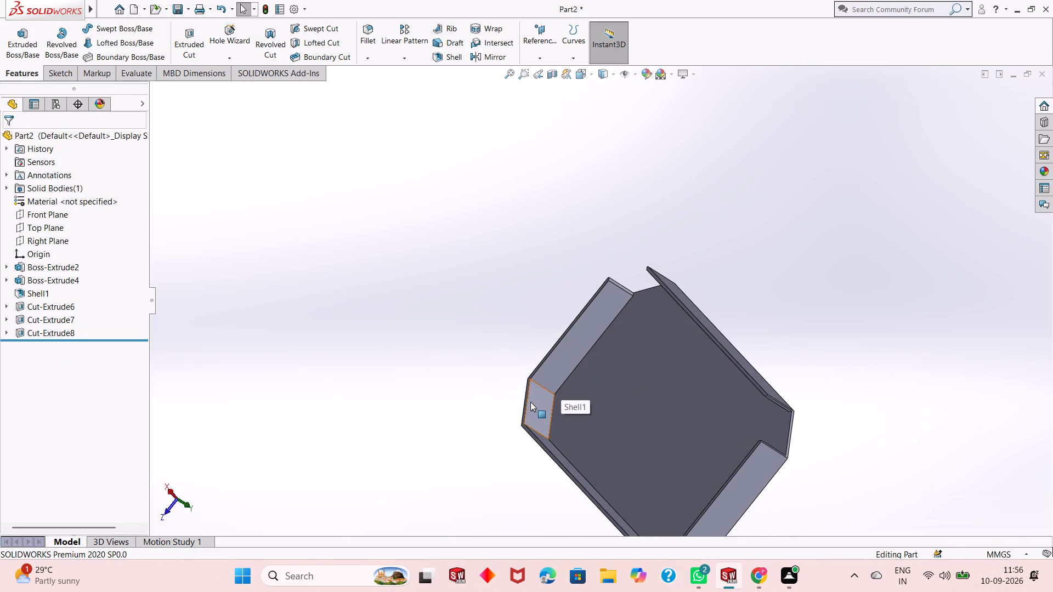
{"action": "left_click", "coordinate": [530, 403]}
{"action": "left_click", "coordinate": [581, 370]}
{"action": "left_click_drag", "start_coordinate": [482, 429], "coordinate": [484, 405]}
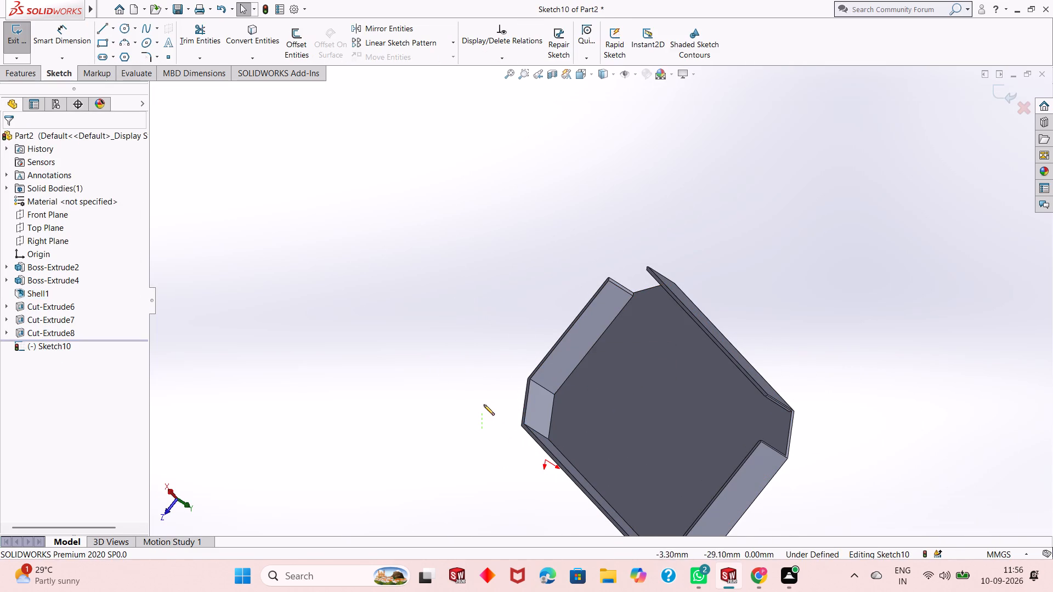
{"action": "left_click_drag", "start_coordinate": [484, 405], "coordinate": [484, 397]}
{"action": "left_click", "coordinate": [100, 45]}
{"action": "scroll", "coordinate": [541, 445], "scroll_direction": "down", "scroll_amount": 3}
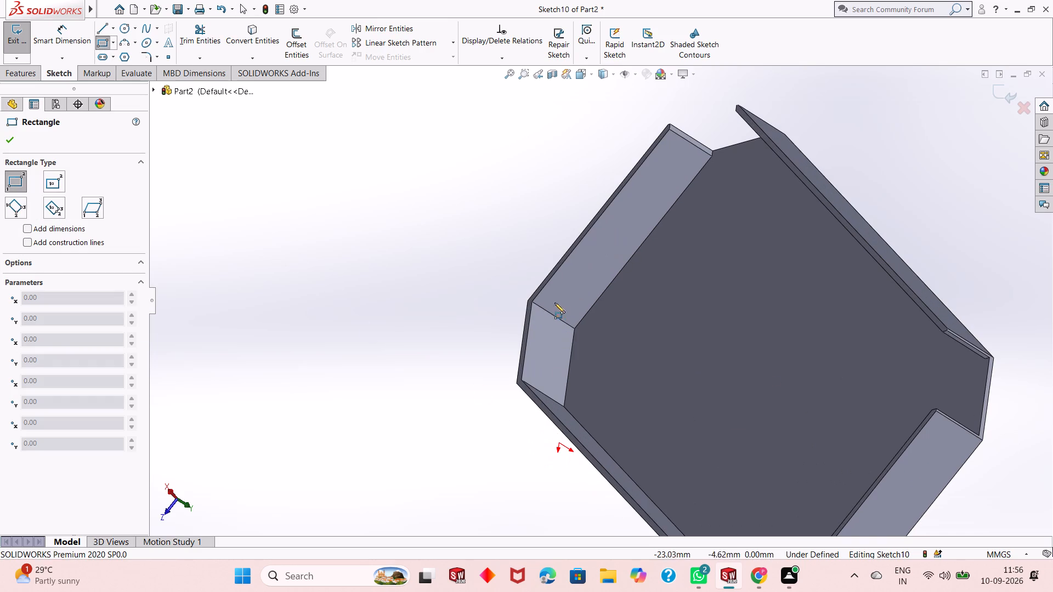
{"action": "left_click", "coordinate": [530, 303]}
{"action": "left_click", "coordinate": [564, 406]}
{"action": "key", "text": "Escape"}
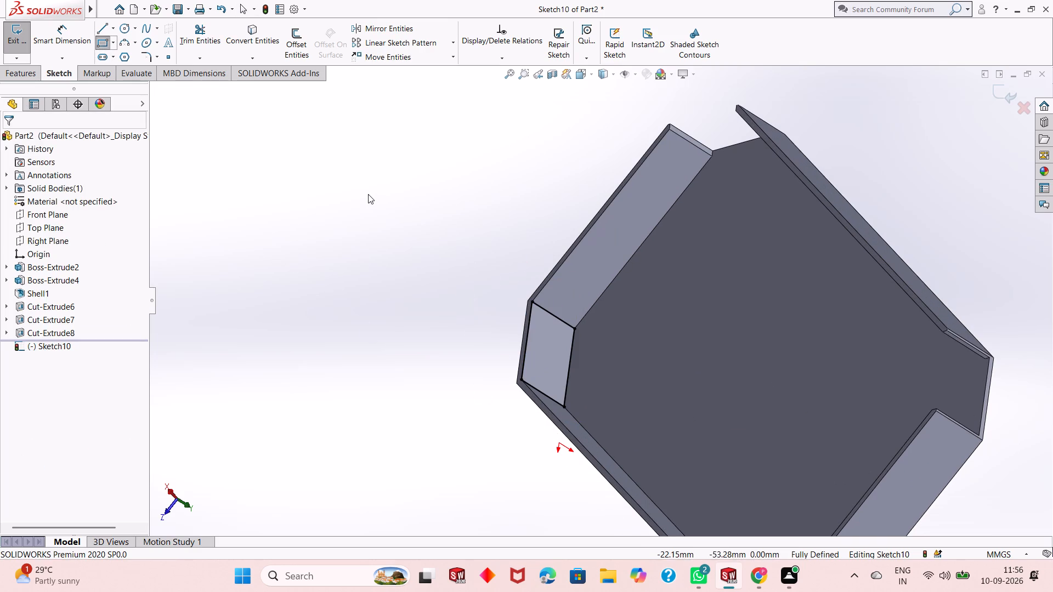
{"action": "key", "text": "Escape"}
Cut the fourth corner's rectangle outward through the shell wall with a blind Extruded Cut 10 mm deep.
{"action": "left_click", "coordinate": [20, 71]}
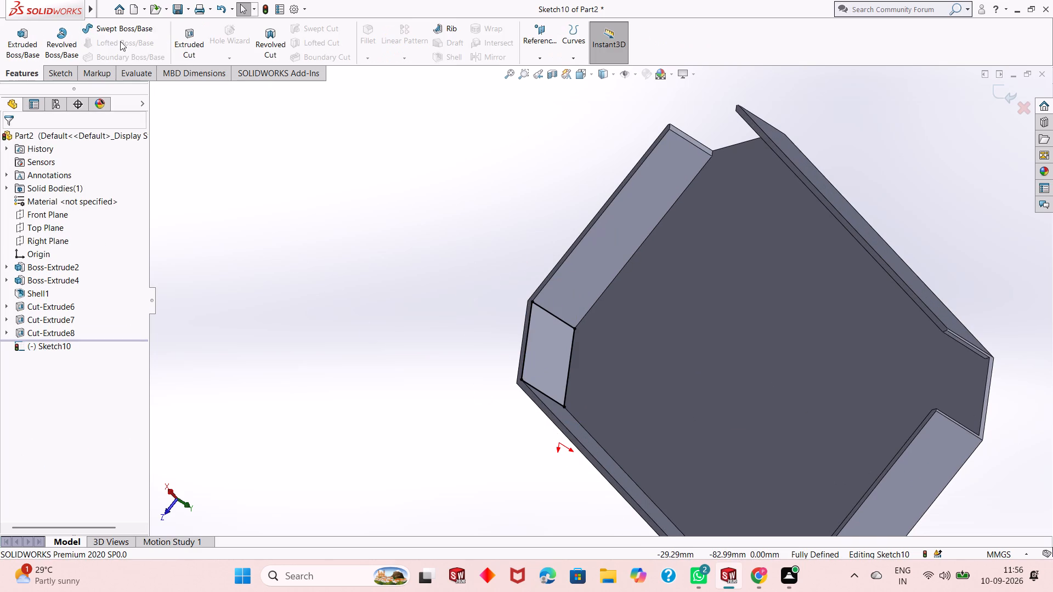
{"action": "left_click", "coordinate": [178, 40]}
{"action": "left_click", "coordinate": [3, 142]}
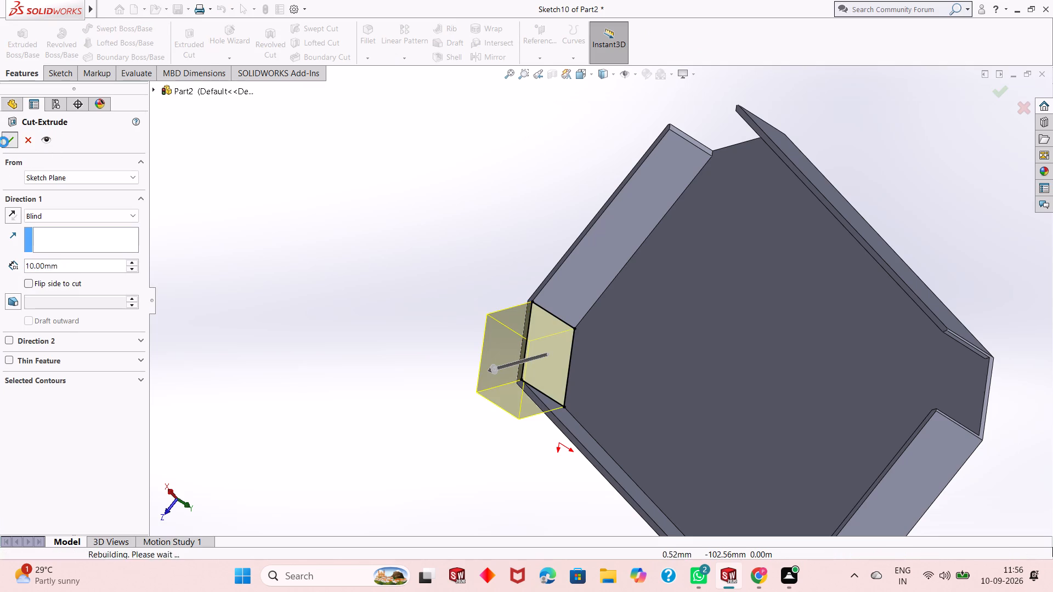
{"action": "key", "text": "Escape"}
Examine the shelled tray's four open corners and remaining side walls from several angles.
{"action": "middle_click_drag", "start_coordinate": [570, 270], "coordinate": [588, 224]}
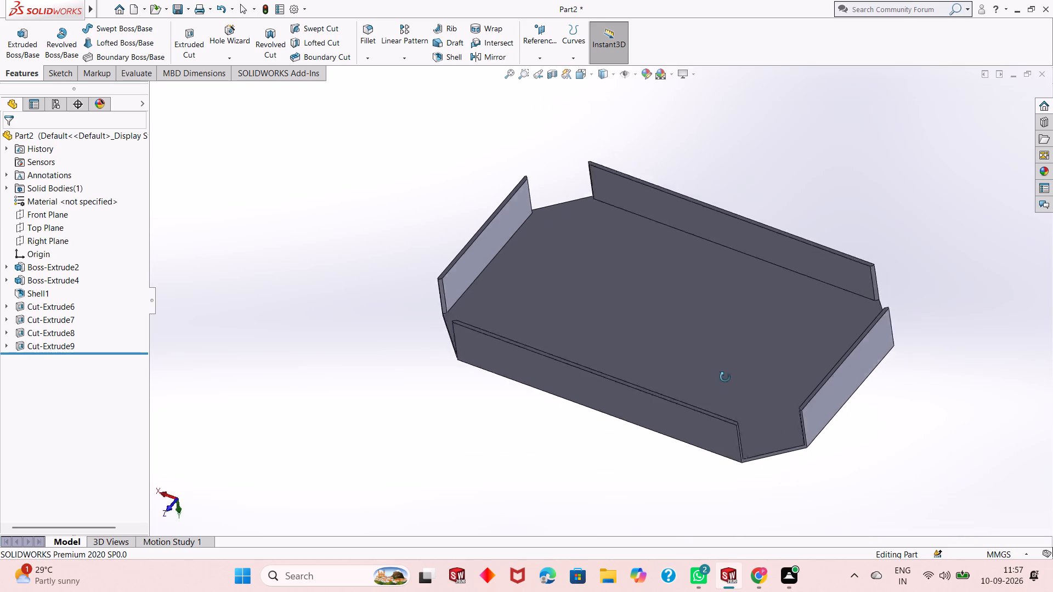
{"action": "middle_click_drag", "start_coordinate": [725, 377], "coordinate": [755, 287]}
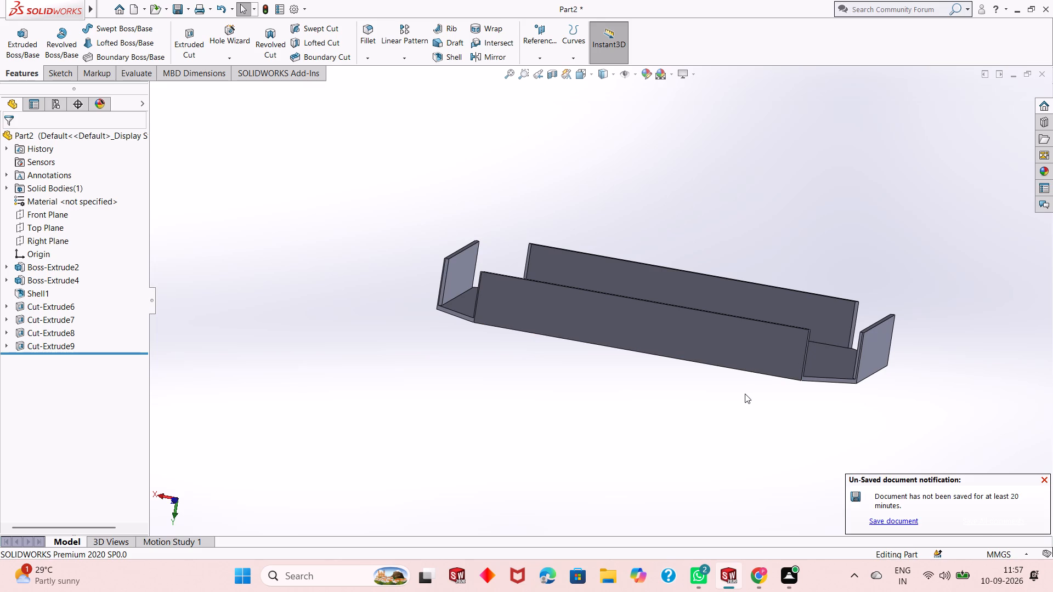
{"action": "key", "text": "ctrl+8"}
{"action": "scroll", "coordinate": [733, 293], "scroll_direction": "up", "scroll_amount": 2}
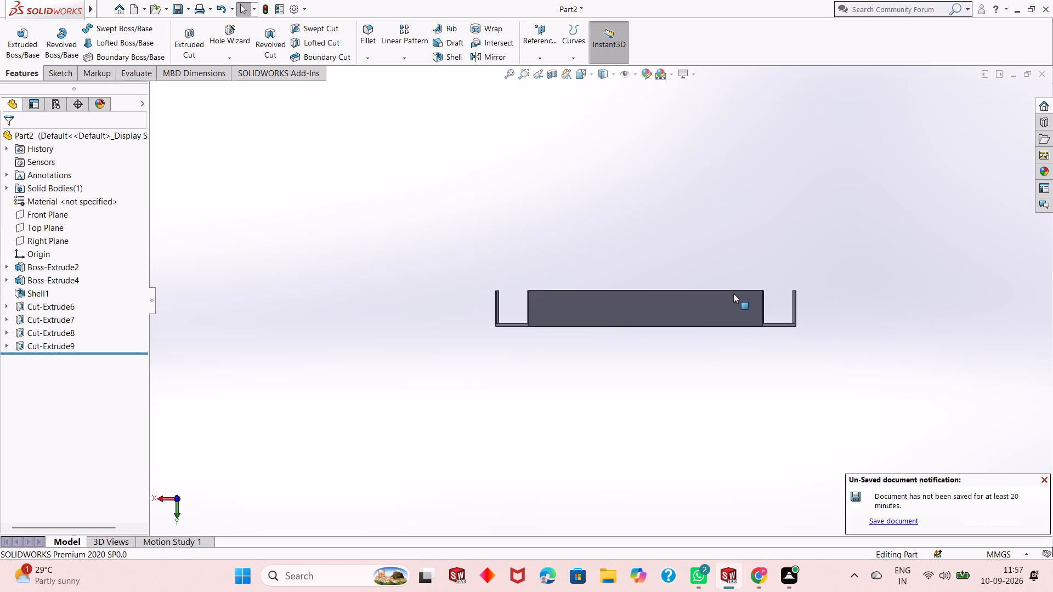
{"action": "scroll", "coordinate": [731, 301], "scroll_direction": "down", "scroll_amount": 4}
{"action": "scroll", "coordinate": [543, 335], "scroll_direction": "up", "scroll_amount": 1}
{"action": "scroll", "coordinate": [539, 286], "scroll_direction": "down", "scroll_amount": 1}
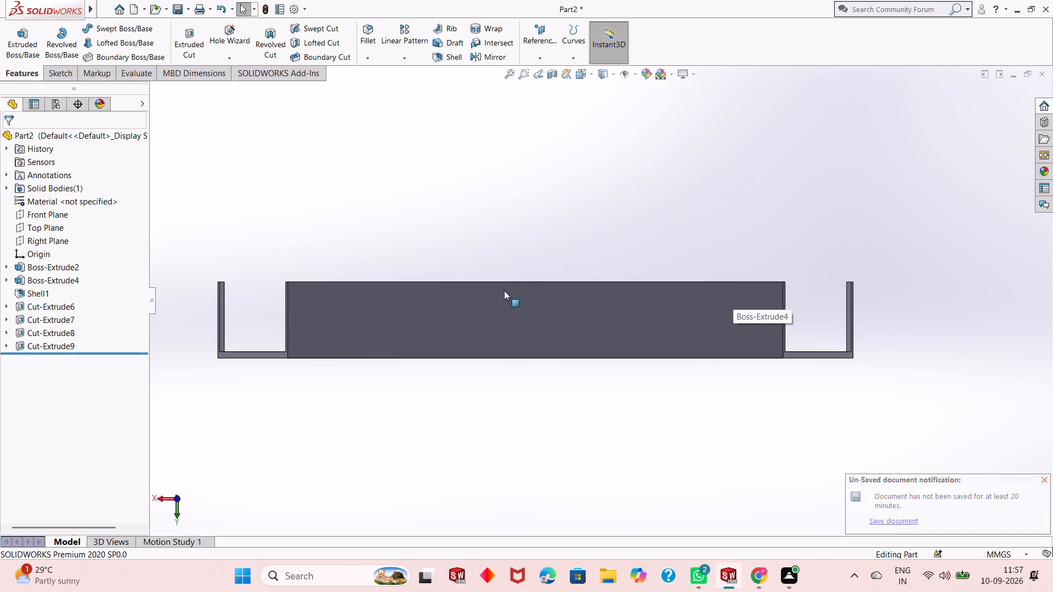
{"action": "scroll", "coordinate": [506, 280], "scroll_direction": "up", "scroll_amount": 1}
{"action": "middle_click_drag", "start_coordinate": [507, 279], "coordinate": [499, 319]}
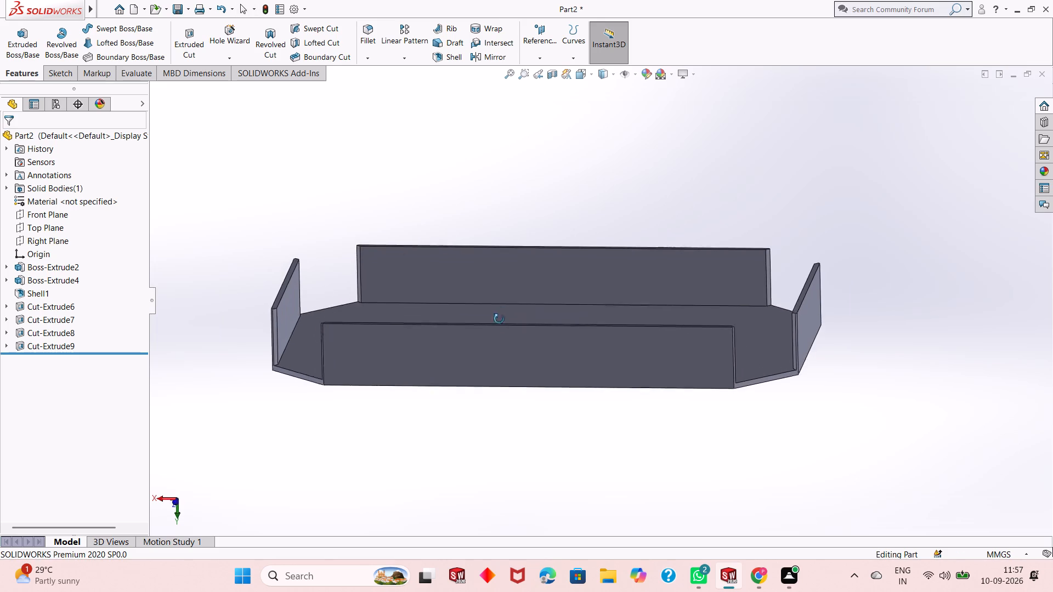
{"action": "middle_click_drag", "start_coordinate": [499, 319], "coordinate": [492, 338]}
{"action": "scroll", "coordinate": [382, 339], "scroll_direction": "down", "scroll_amount": 3}
{"action": "middle_click_drag", "start_coordinate": [347, 339], "coordinate": [349, 365]}
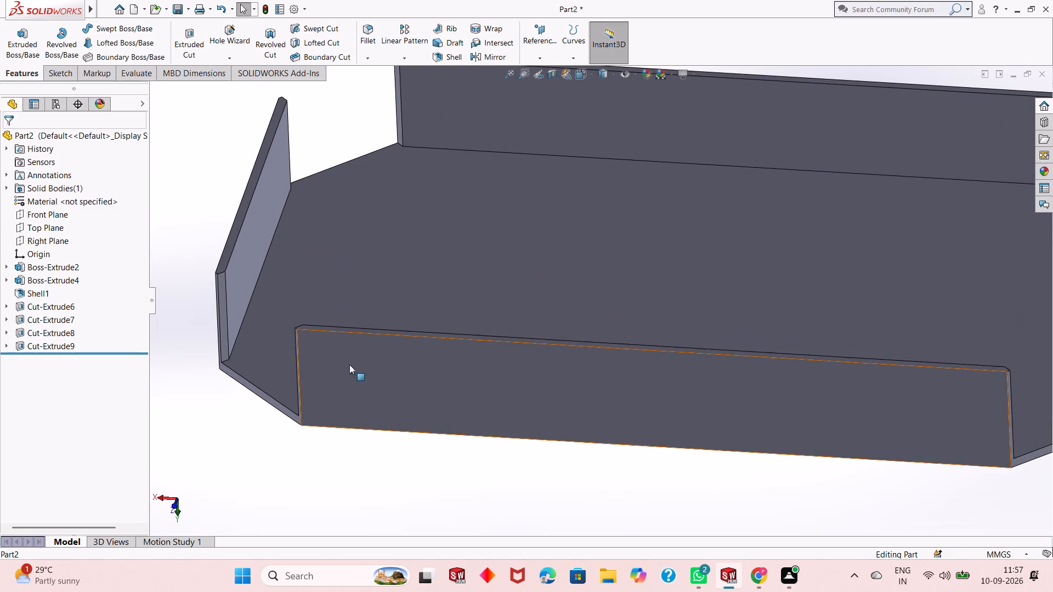
{"action": "middle_click_drag", "start_coordinate": [433, 344], "coordinate": [358, 470]}
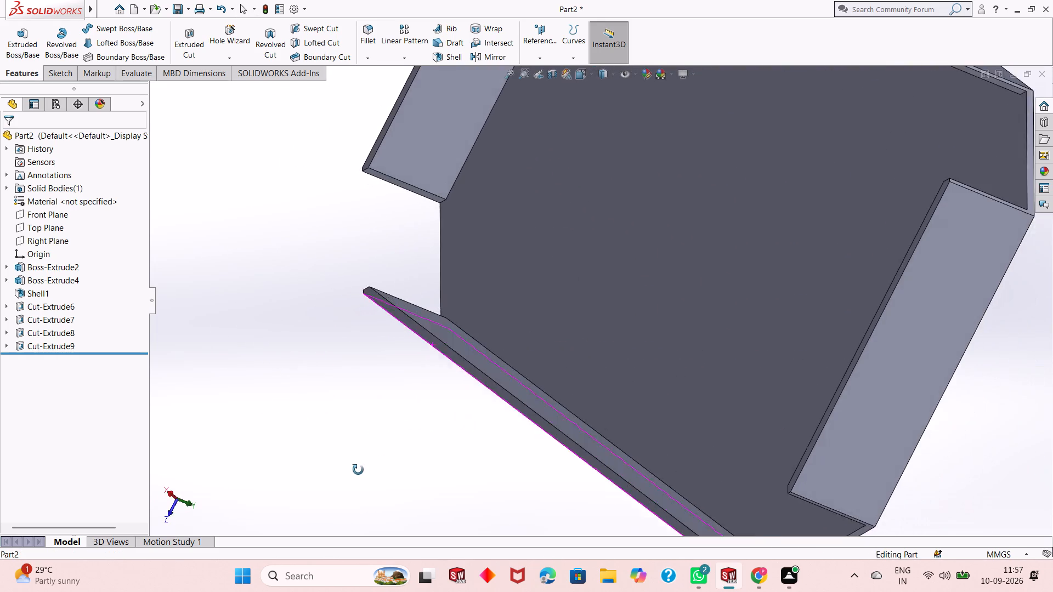
{"action": "middle_click_drag", "start_coordinate": [358, 470], "coordinate": [484, 299]}
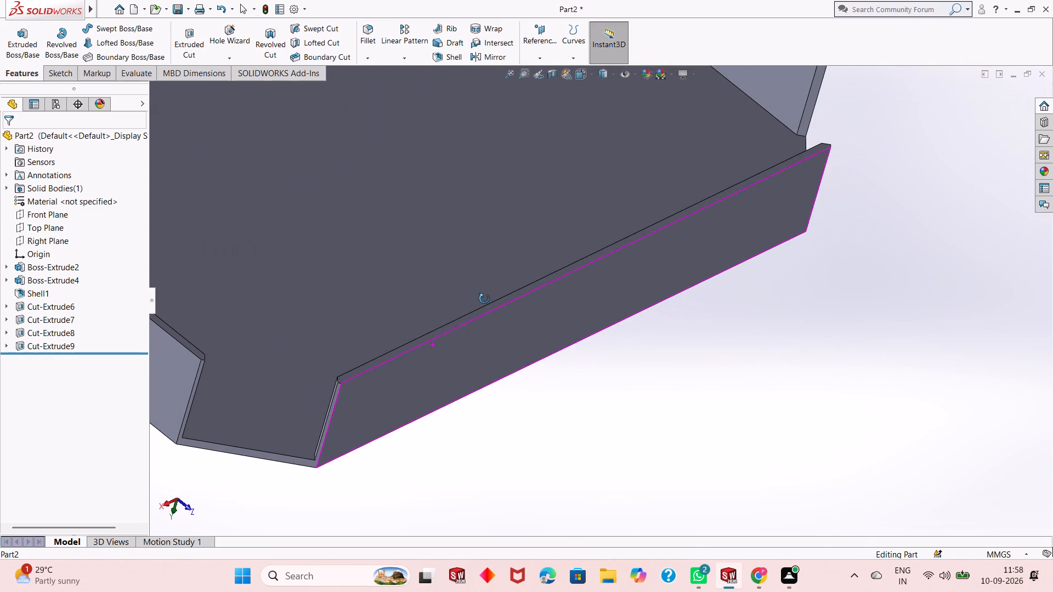
{"action": "middle_click_drag", "start_coordinate": [484, 299], "coordinate": [535, 287]}
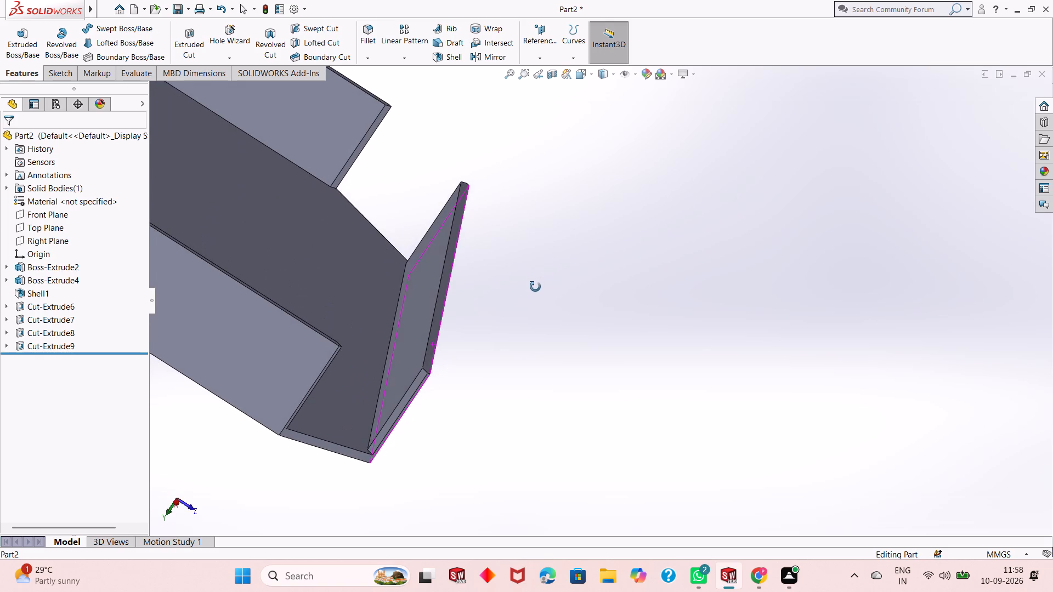
{"action": "middle_click_drag", "start_coordinate": [535, 287], "coordinate": [469, 277]}
{"action": "scroll", "coordinate": [469, 277], "scroll_direction": "up", "scroll_amount": 3}
{"action": "scroll", "coordinate": [464, 247], "scroll_direction": "down", "scroll_amount": 1}
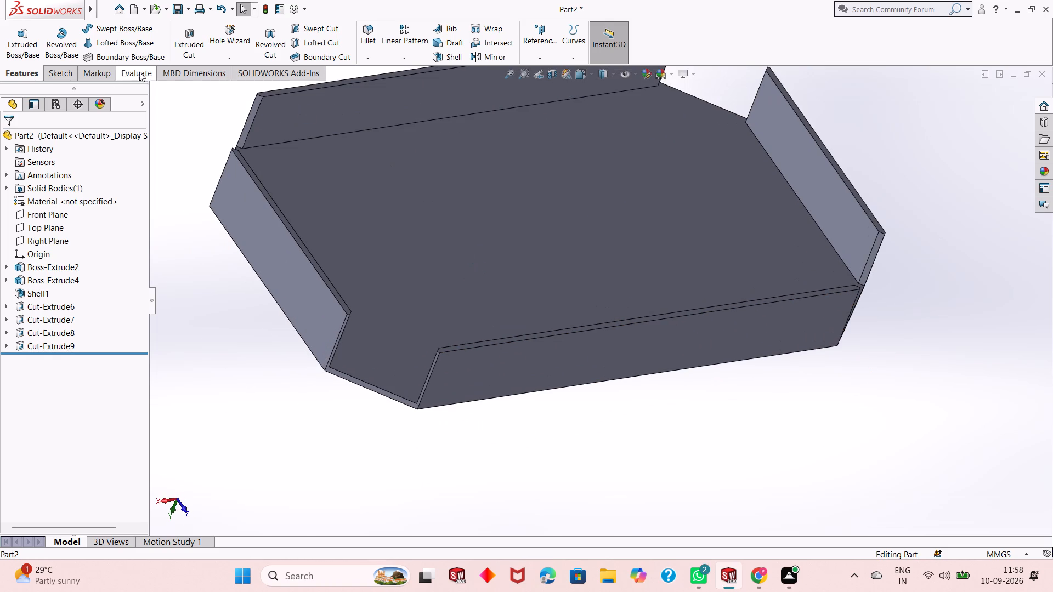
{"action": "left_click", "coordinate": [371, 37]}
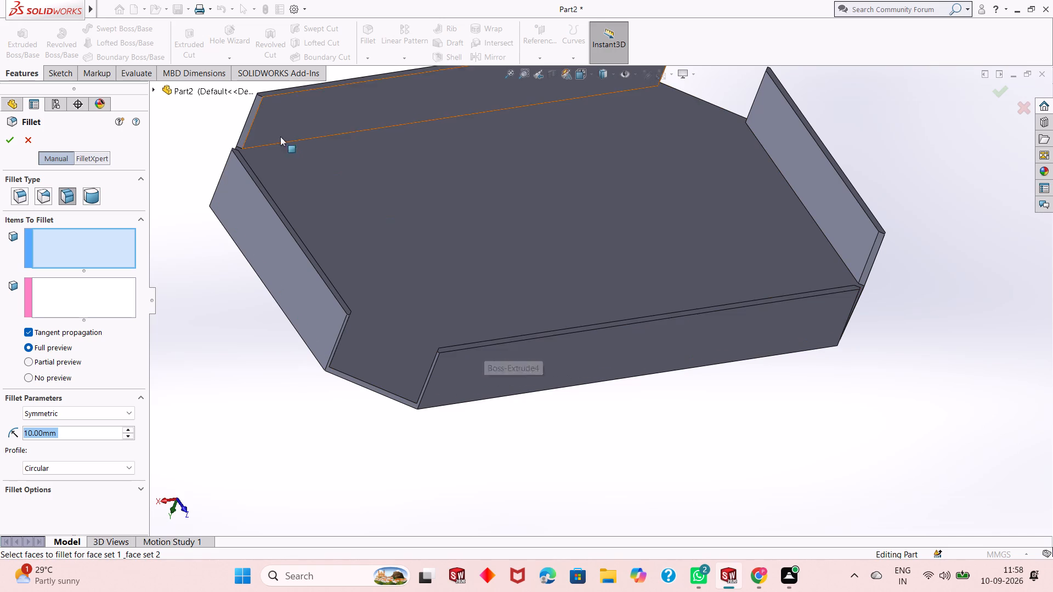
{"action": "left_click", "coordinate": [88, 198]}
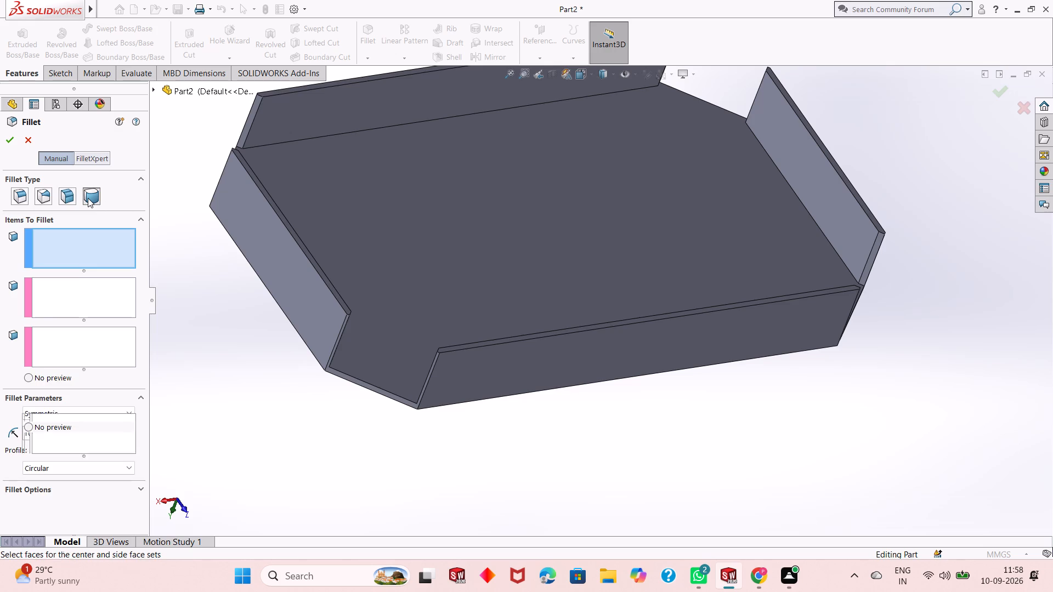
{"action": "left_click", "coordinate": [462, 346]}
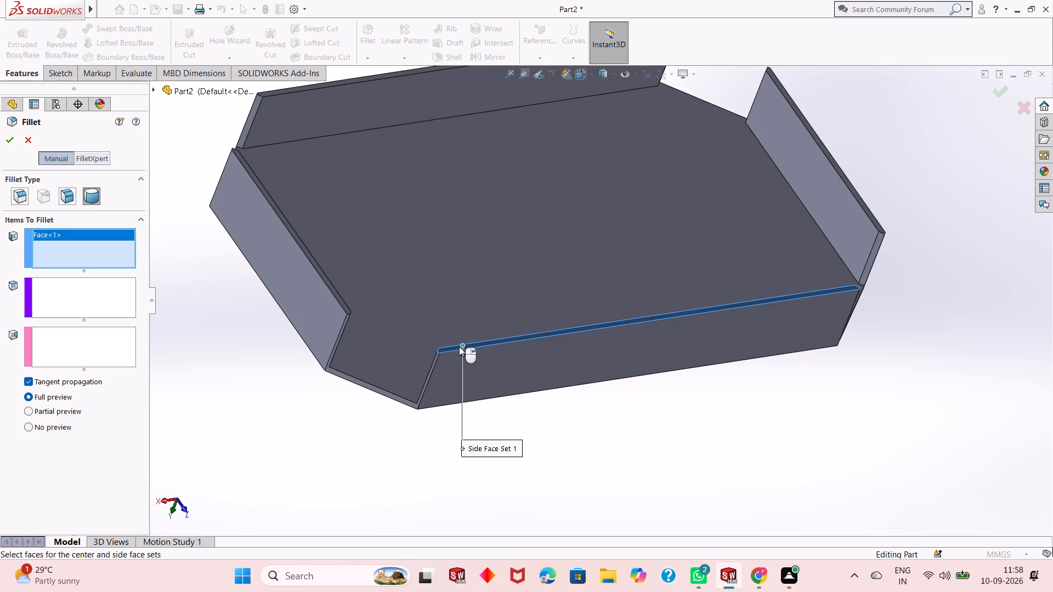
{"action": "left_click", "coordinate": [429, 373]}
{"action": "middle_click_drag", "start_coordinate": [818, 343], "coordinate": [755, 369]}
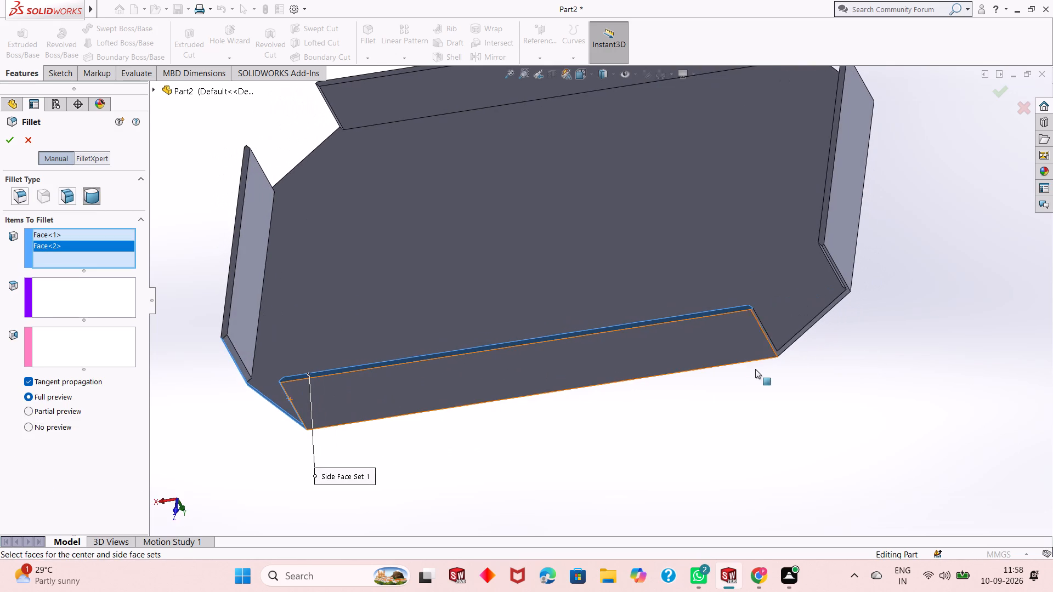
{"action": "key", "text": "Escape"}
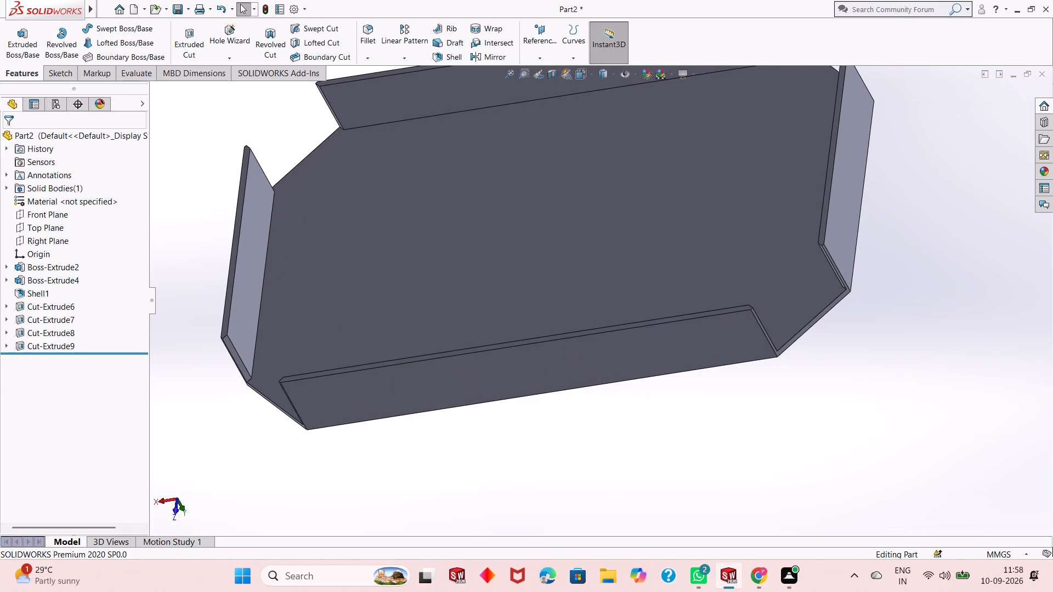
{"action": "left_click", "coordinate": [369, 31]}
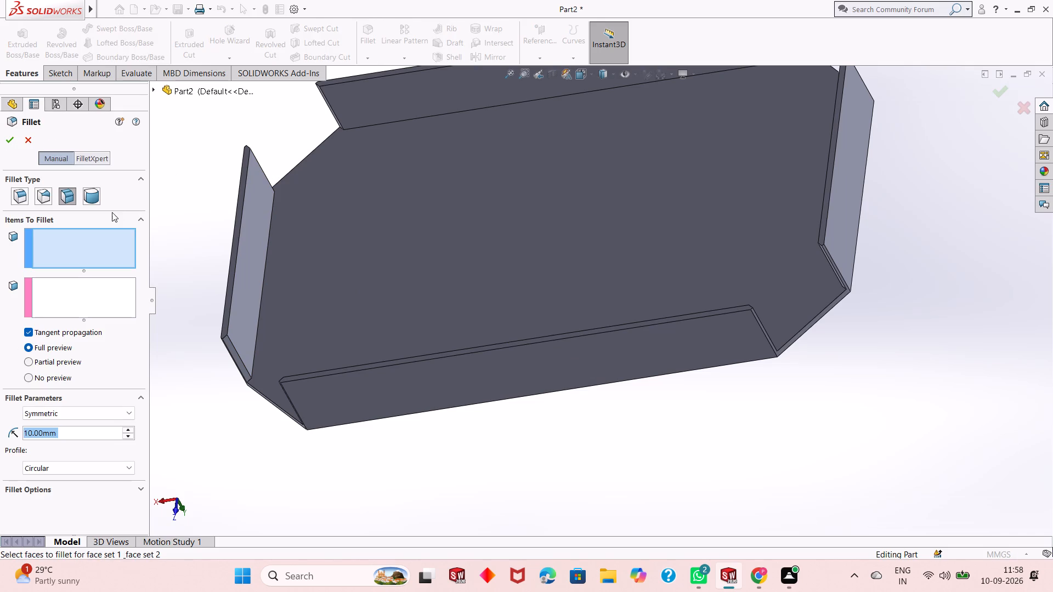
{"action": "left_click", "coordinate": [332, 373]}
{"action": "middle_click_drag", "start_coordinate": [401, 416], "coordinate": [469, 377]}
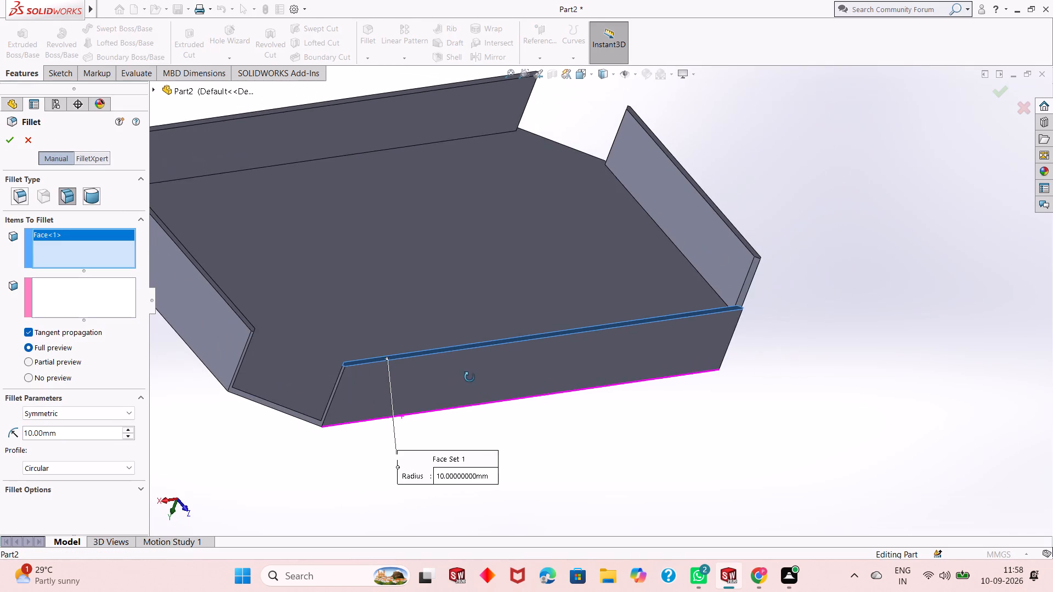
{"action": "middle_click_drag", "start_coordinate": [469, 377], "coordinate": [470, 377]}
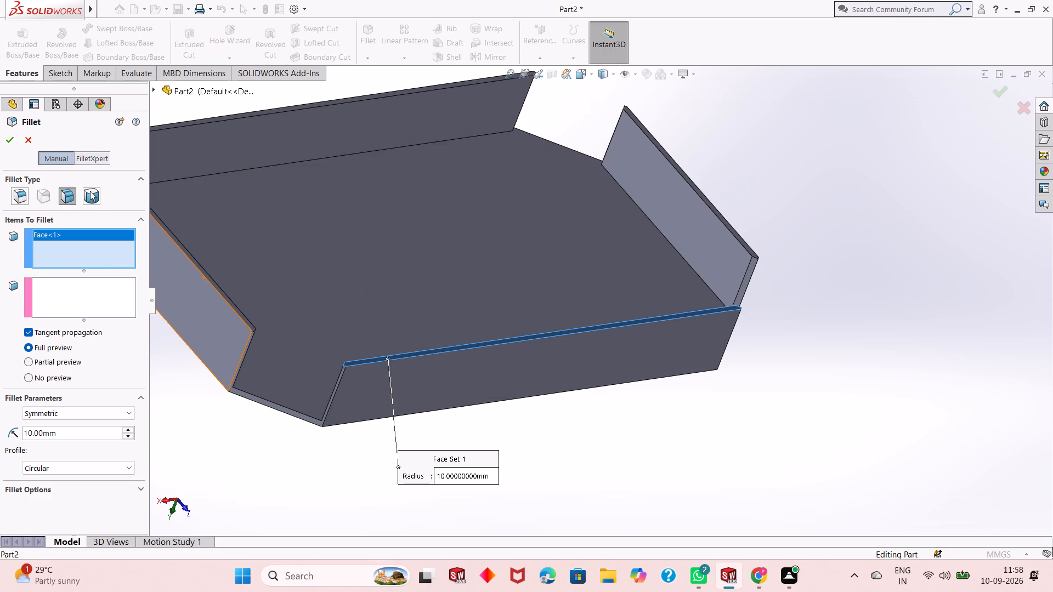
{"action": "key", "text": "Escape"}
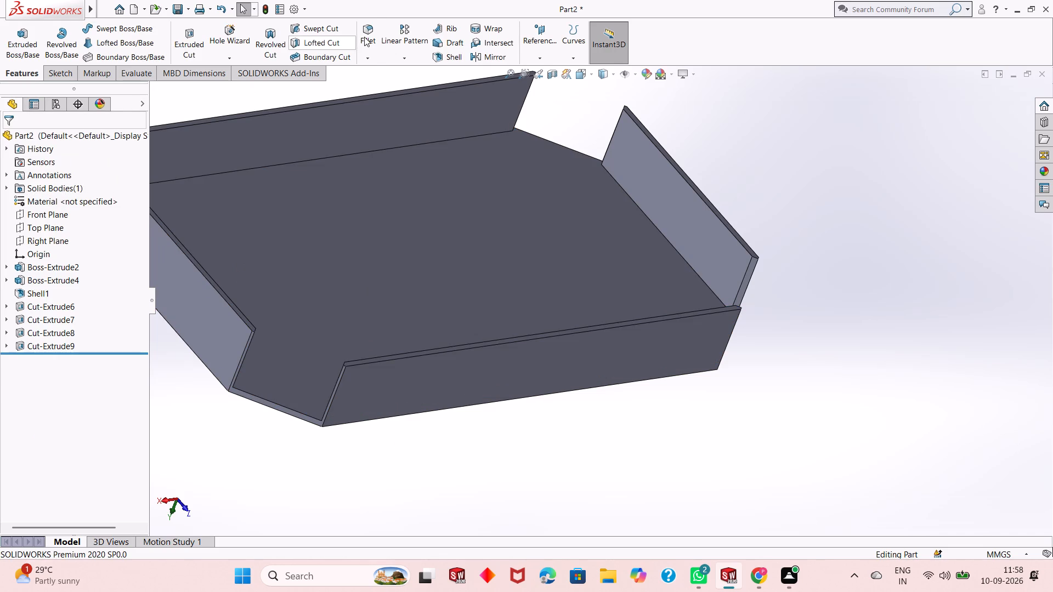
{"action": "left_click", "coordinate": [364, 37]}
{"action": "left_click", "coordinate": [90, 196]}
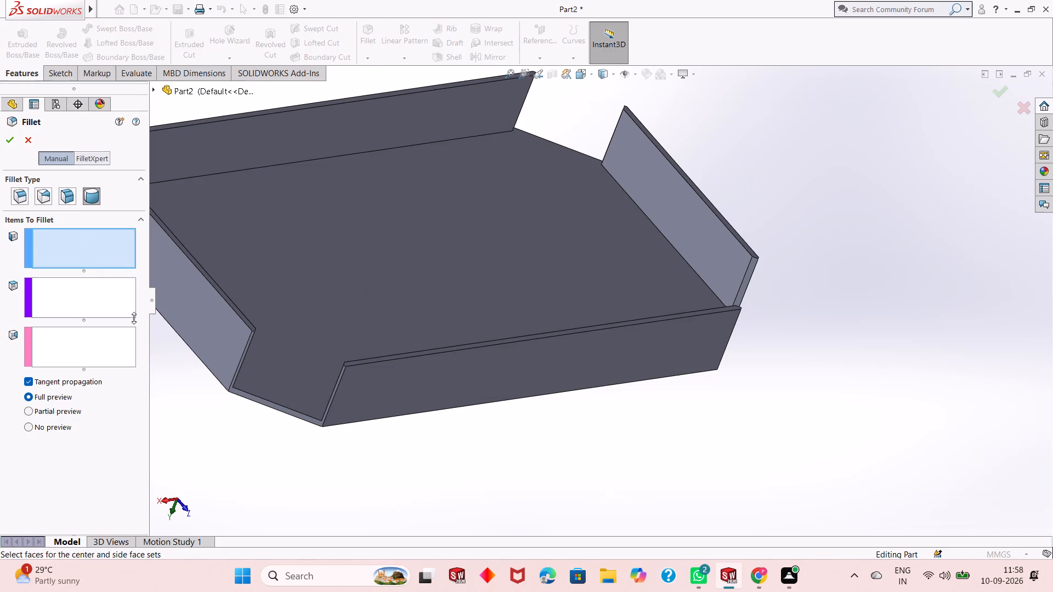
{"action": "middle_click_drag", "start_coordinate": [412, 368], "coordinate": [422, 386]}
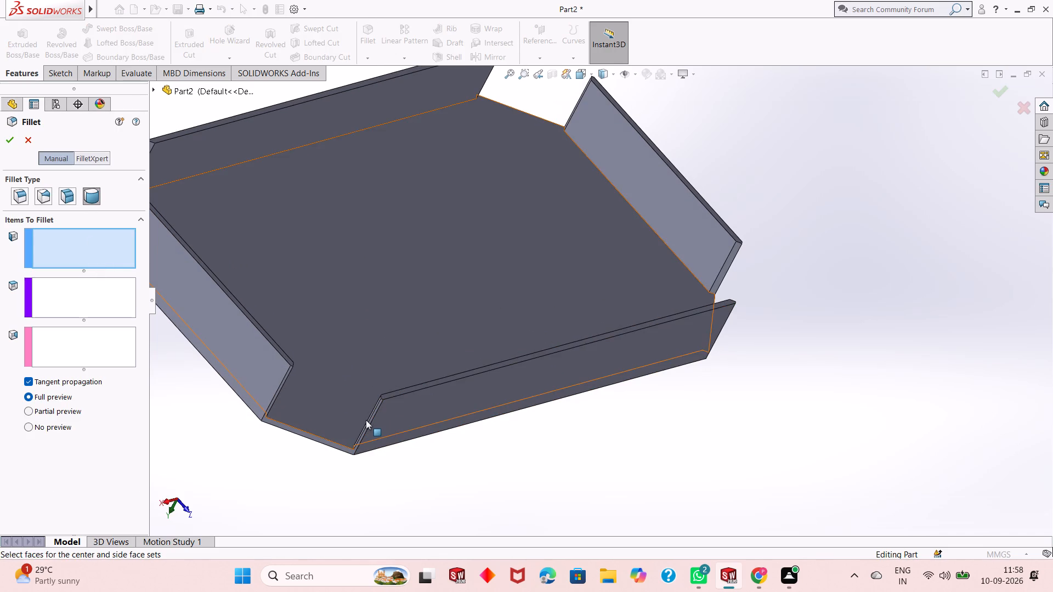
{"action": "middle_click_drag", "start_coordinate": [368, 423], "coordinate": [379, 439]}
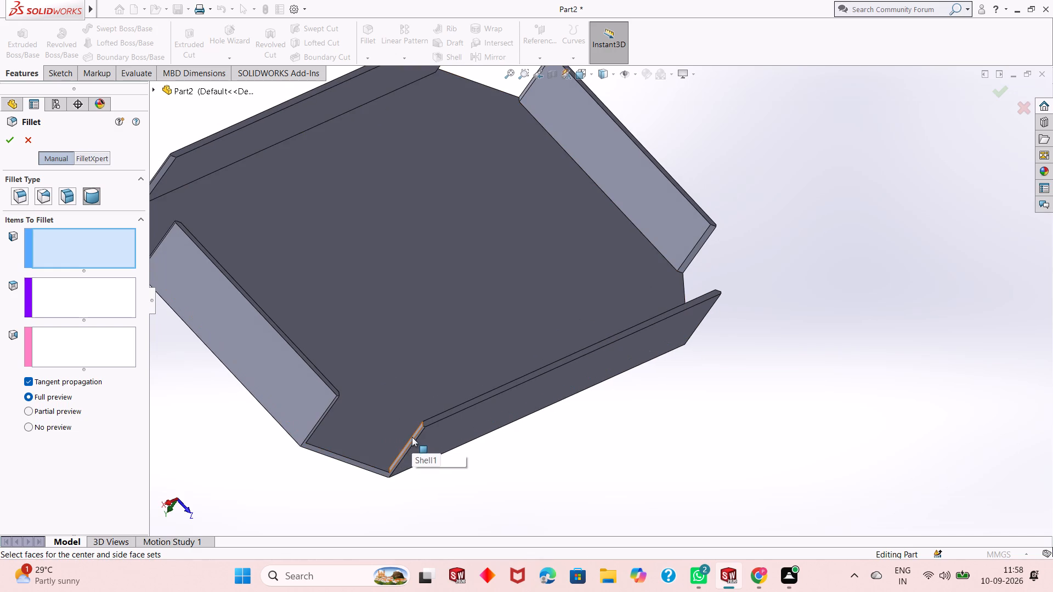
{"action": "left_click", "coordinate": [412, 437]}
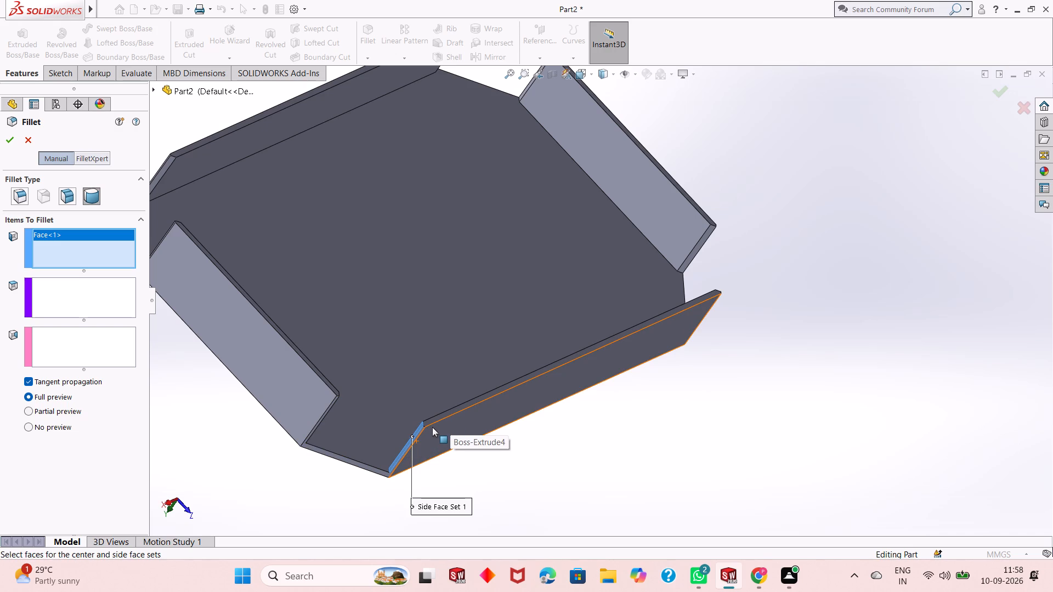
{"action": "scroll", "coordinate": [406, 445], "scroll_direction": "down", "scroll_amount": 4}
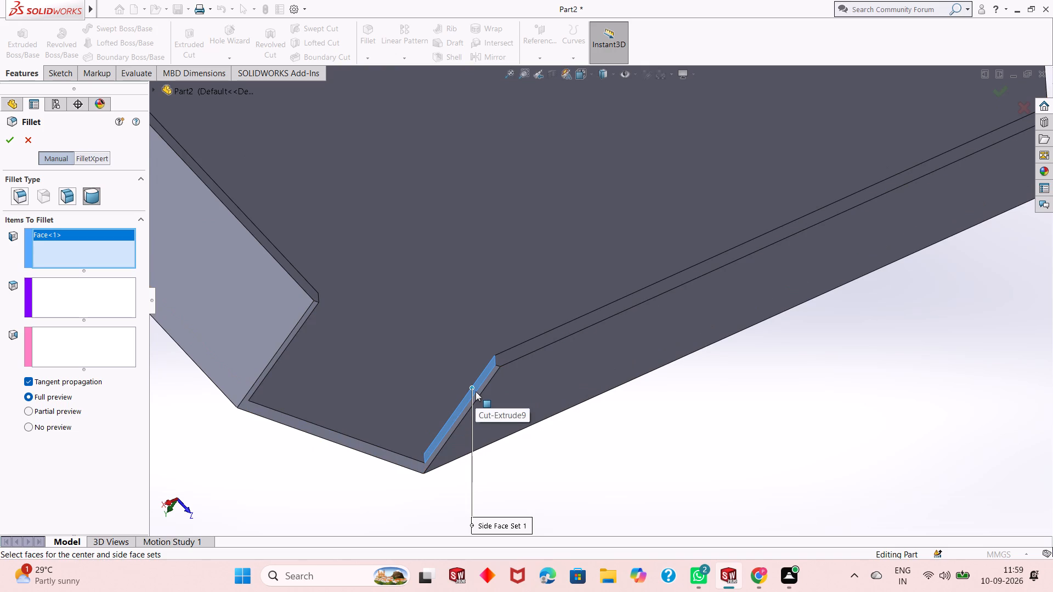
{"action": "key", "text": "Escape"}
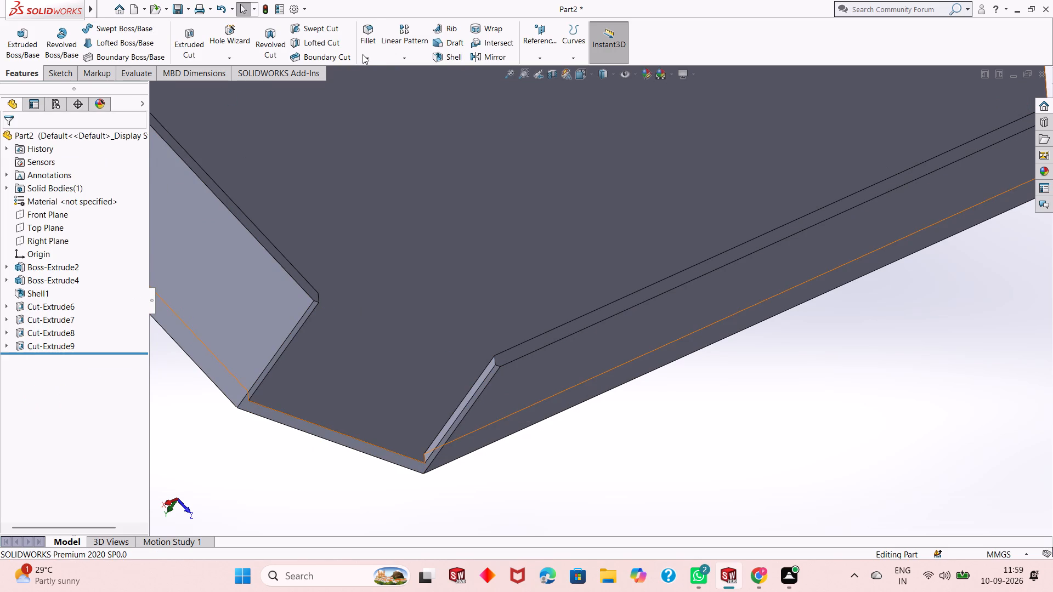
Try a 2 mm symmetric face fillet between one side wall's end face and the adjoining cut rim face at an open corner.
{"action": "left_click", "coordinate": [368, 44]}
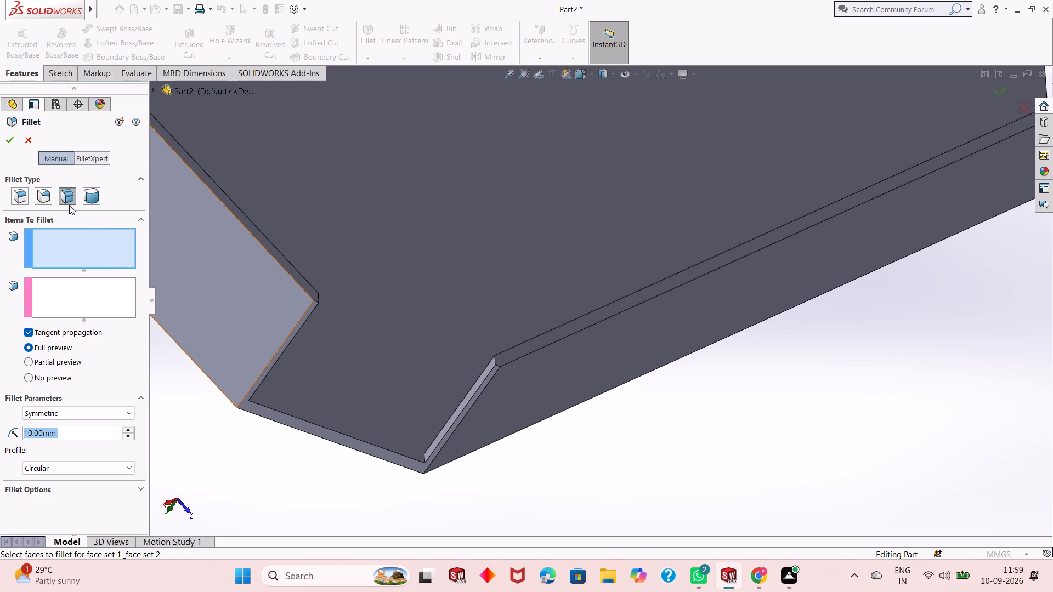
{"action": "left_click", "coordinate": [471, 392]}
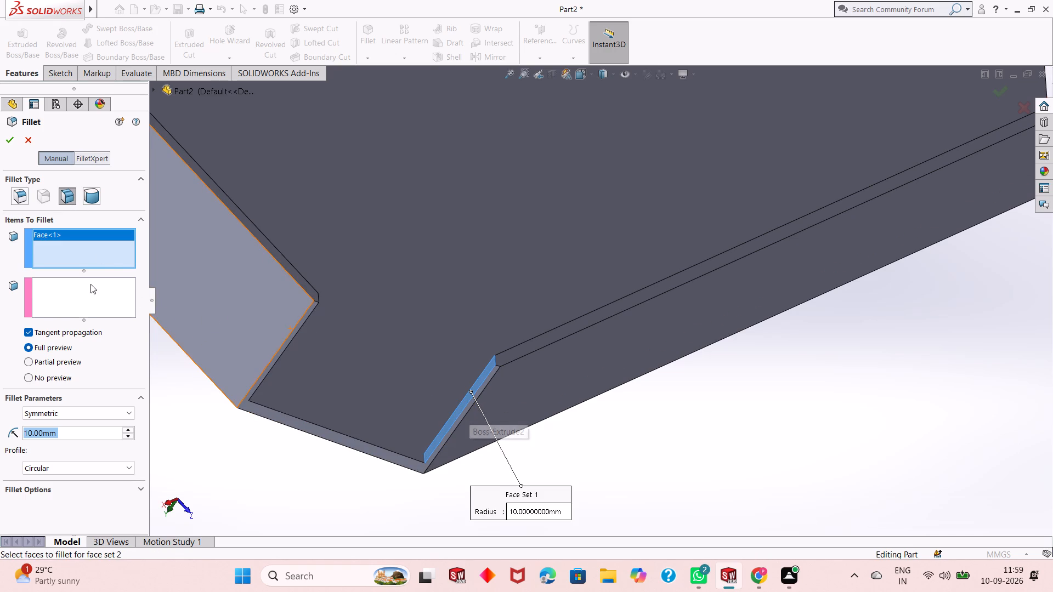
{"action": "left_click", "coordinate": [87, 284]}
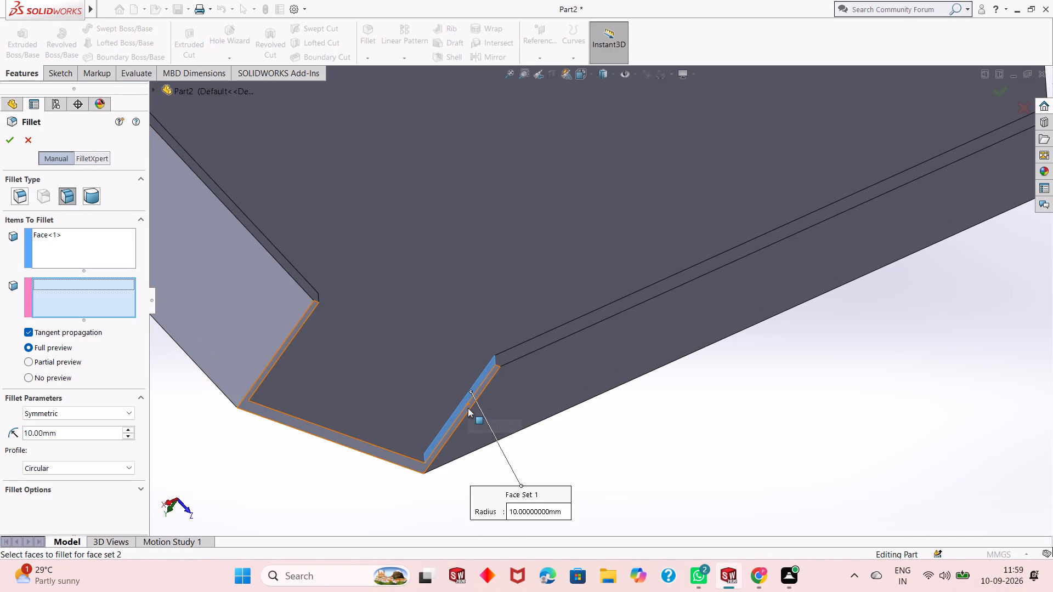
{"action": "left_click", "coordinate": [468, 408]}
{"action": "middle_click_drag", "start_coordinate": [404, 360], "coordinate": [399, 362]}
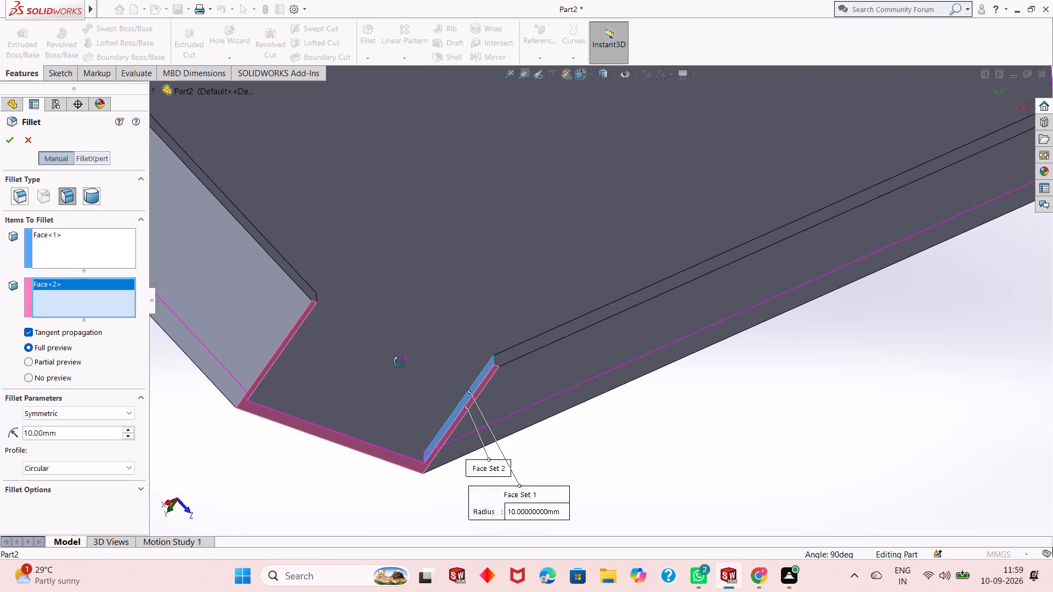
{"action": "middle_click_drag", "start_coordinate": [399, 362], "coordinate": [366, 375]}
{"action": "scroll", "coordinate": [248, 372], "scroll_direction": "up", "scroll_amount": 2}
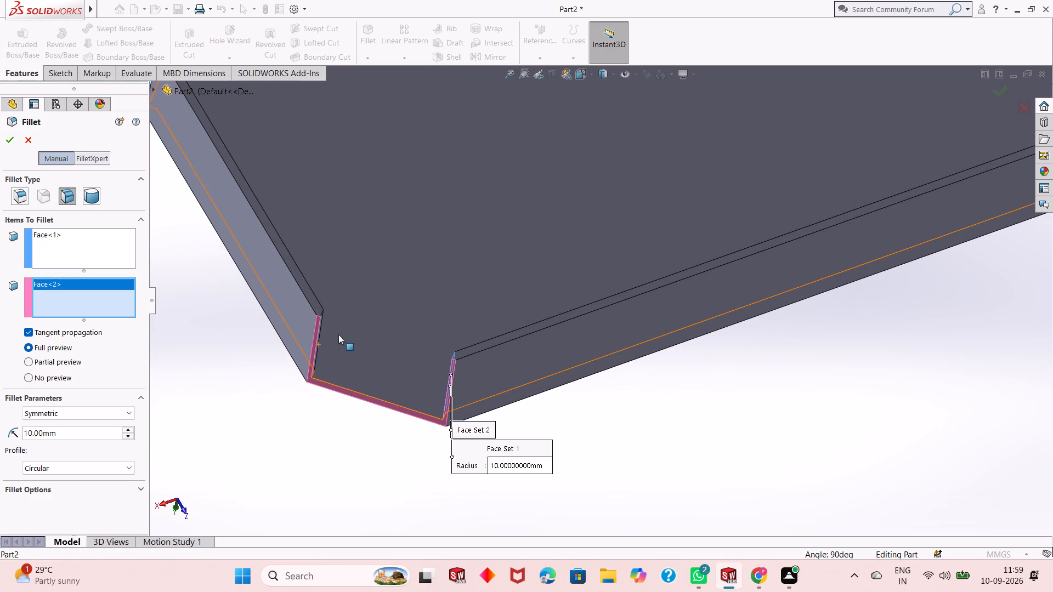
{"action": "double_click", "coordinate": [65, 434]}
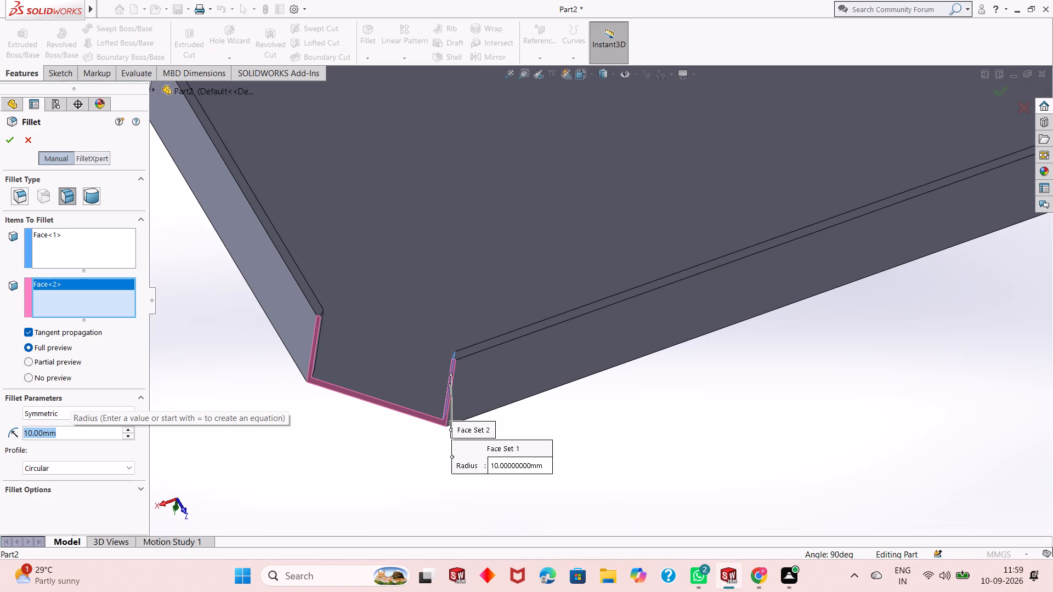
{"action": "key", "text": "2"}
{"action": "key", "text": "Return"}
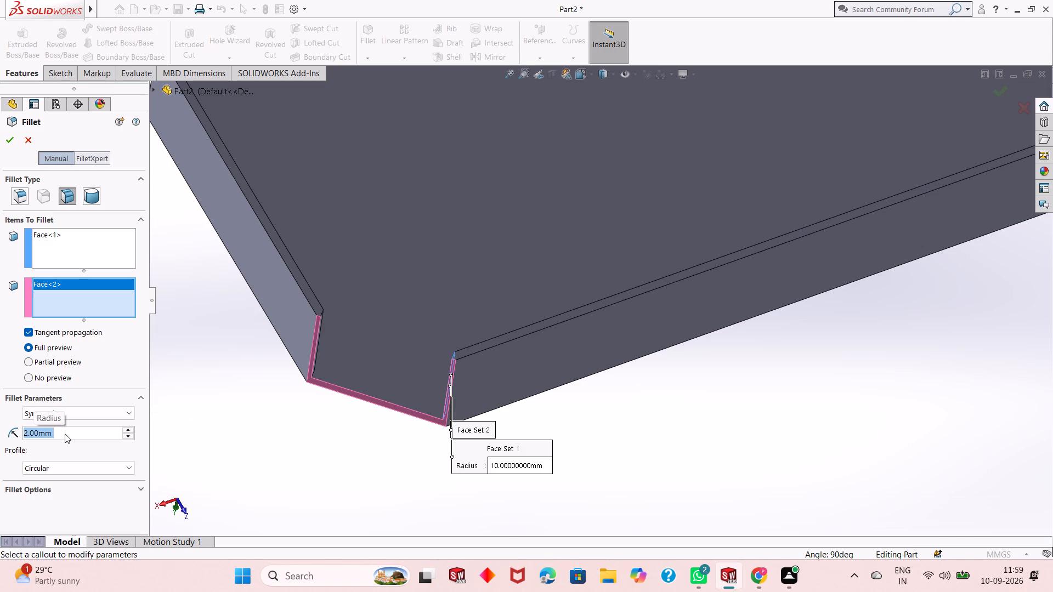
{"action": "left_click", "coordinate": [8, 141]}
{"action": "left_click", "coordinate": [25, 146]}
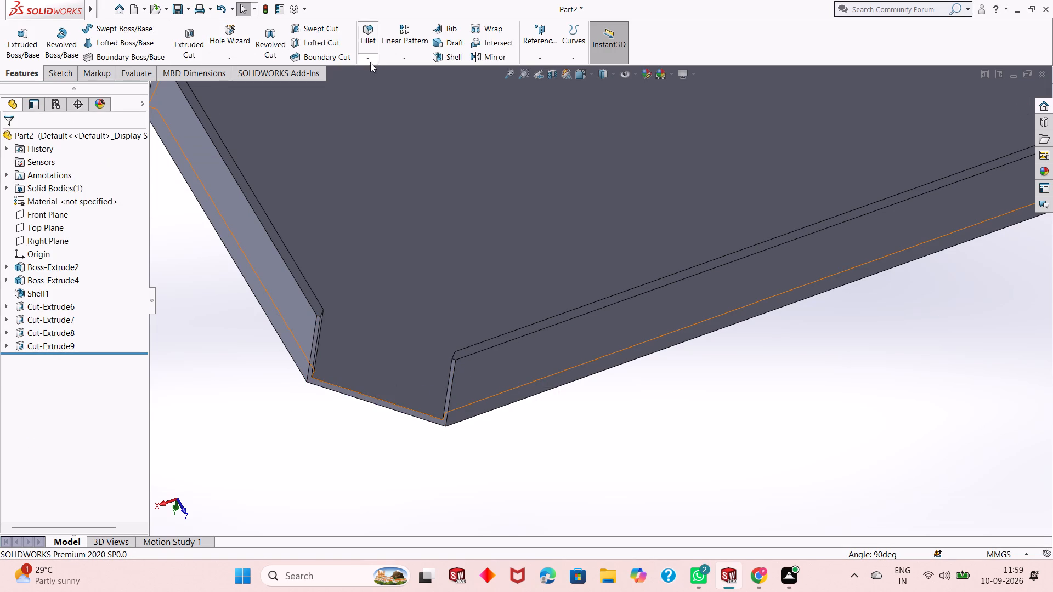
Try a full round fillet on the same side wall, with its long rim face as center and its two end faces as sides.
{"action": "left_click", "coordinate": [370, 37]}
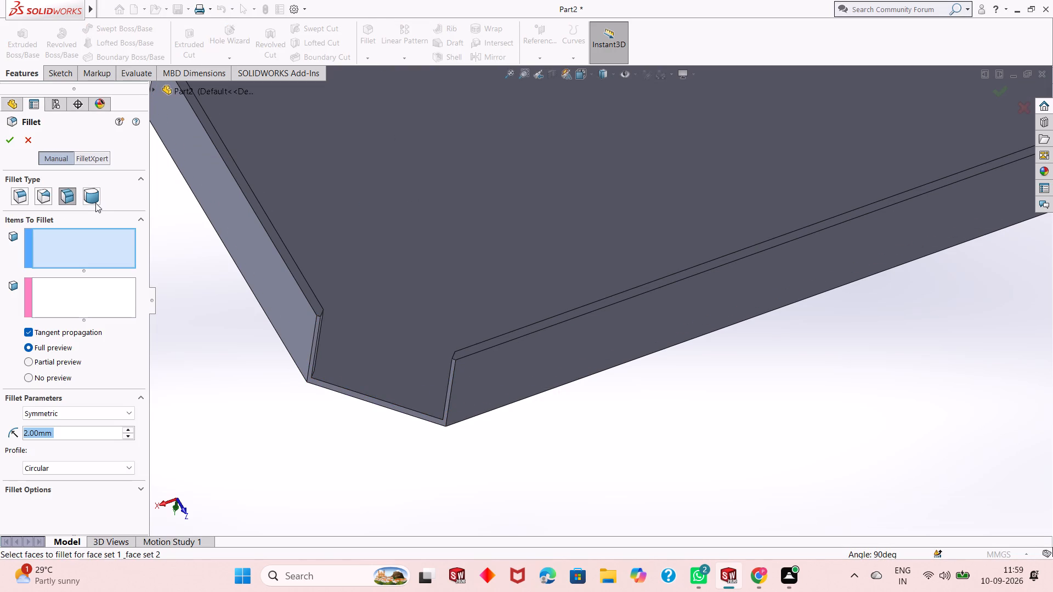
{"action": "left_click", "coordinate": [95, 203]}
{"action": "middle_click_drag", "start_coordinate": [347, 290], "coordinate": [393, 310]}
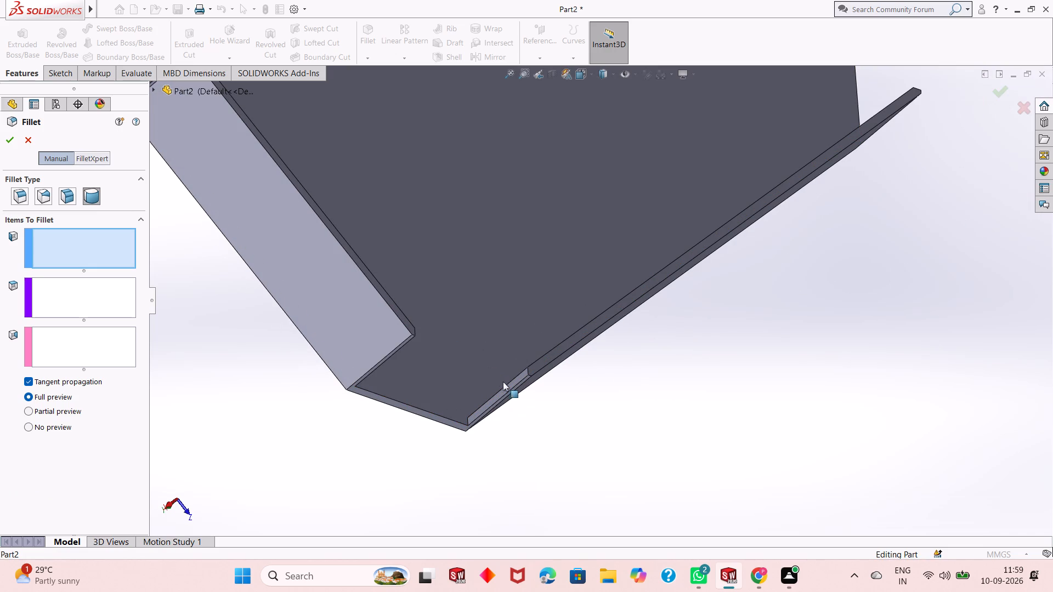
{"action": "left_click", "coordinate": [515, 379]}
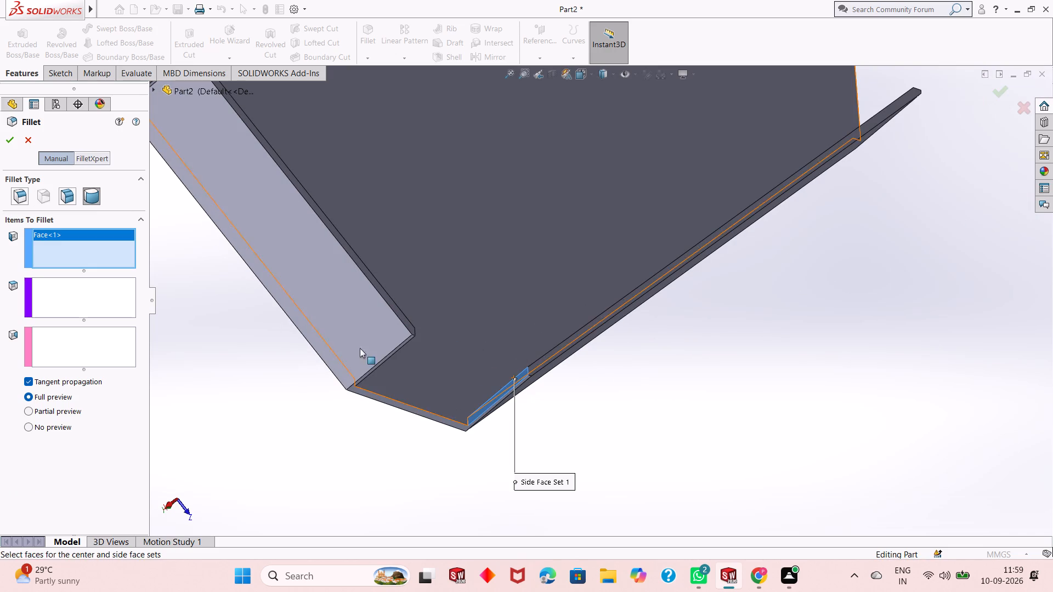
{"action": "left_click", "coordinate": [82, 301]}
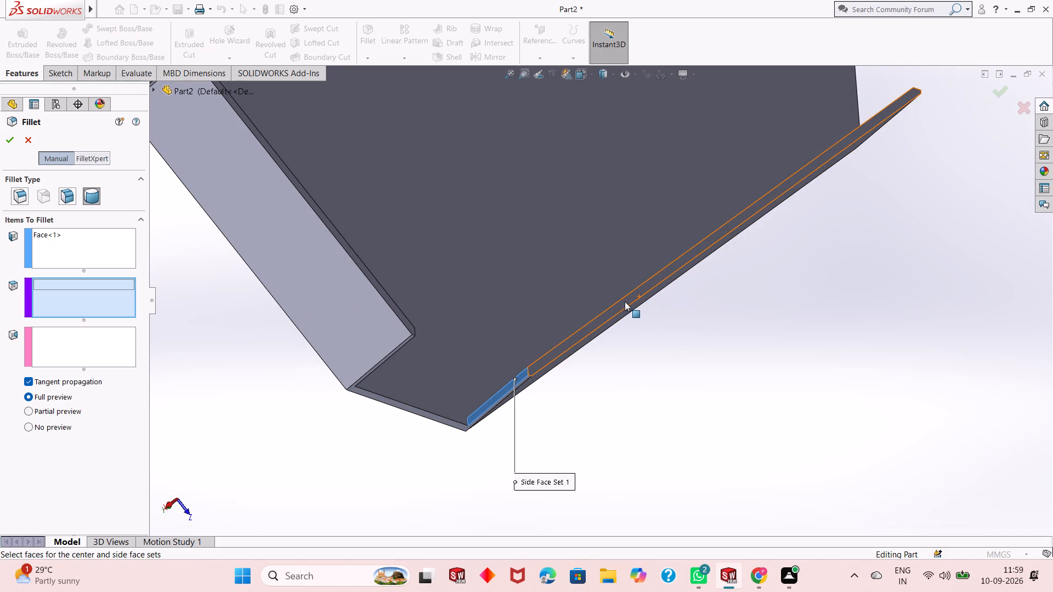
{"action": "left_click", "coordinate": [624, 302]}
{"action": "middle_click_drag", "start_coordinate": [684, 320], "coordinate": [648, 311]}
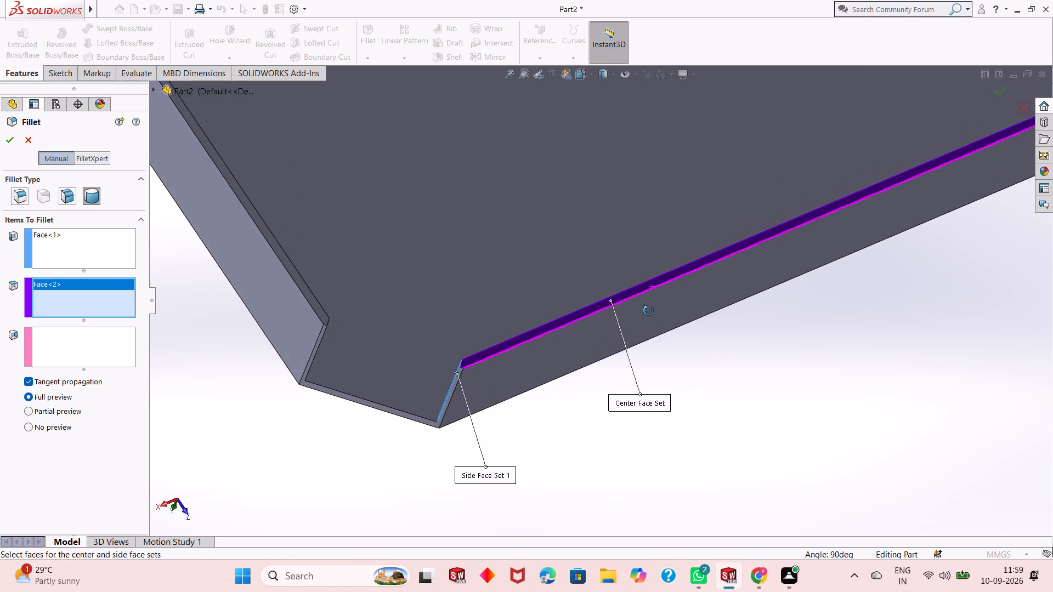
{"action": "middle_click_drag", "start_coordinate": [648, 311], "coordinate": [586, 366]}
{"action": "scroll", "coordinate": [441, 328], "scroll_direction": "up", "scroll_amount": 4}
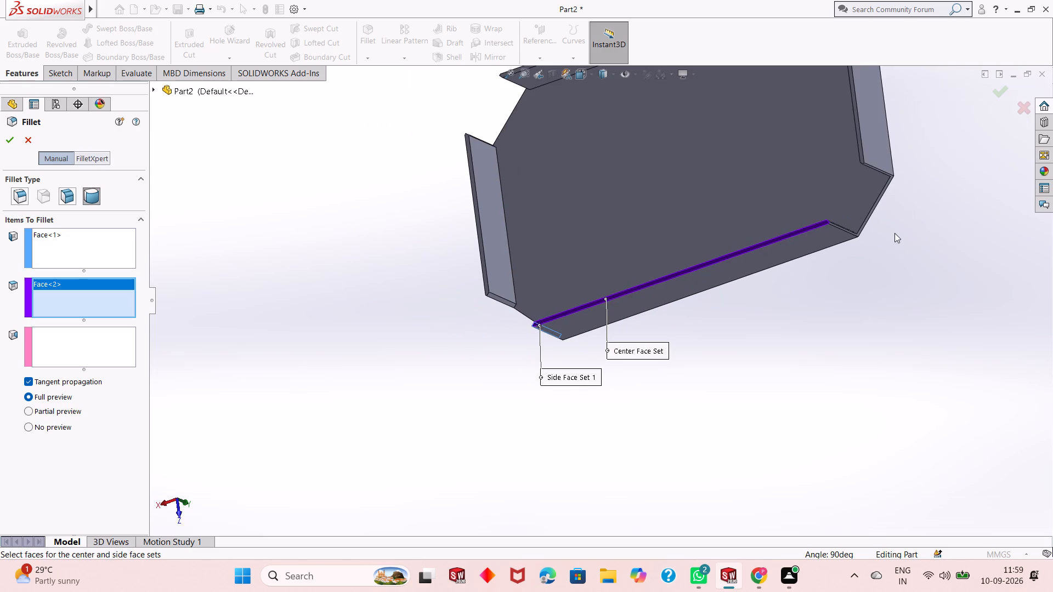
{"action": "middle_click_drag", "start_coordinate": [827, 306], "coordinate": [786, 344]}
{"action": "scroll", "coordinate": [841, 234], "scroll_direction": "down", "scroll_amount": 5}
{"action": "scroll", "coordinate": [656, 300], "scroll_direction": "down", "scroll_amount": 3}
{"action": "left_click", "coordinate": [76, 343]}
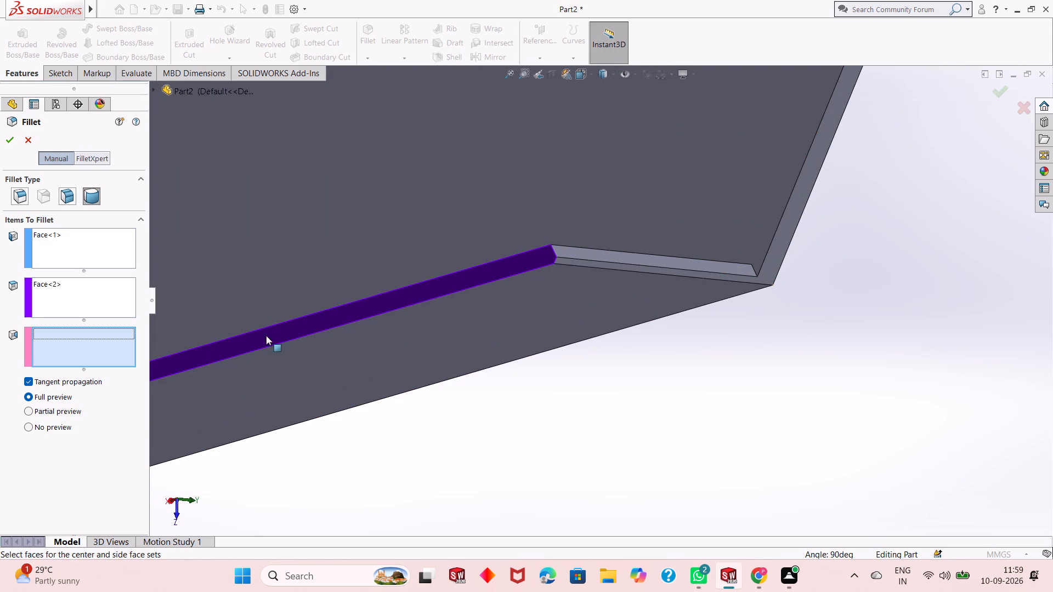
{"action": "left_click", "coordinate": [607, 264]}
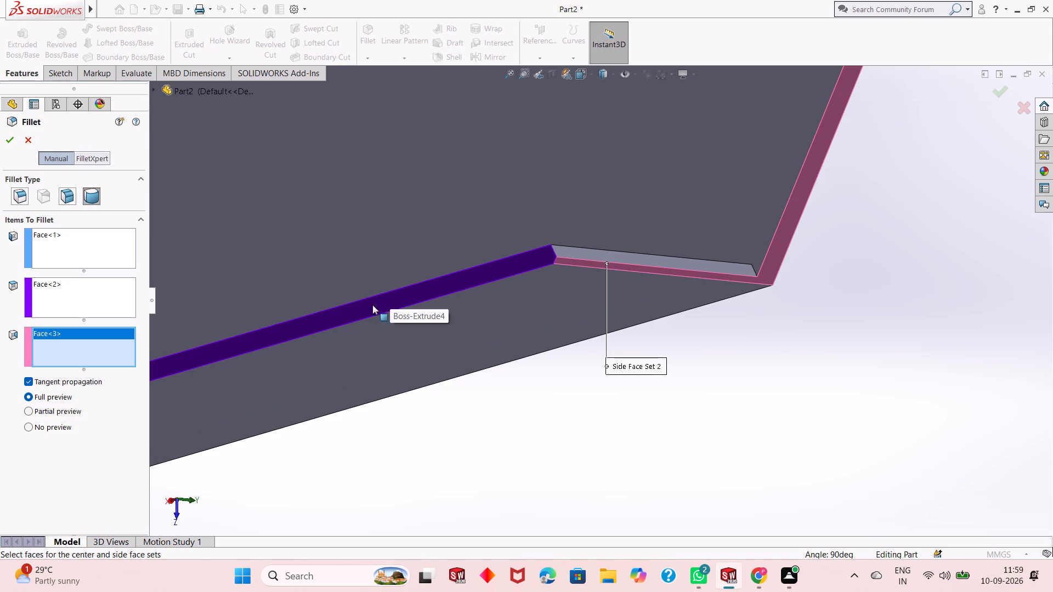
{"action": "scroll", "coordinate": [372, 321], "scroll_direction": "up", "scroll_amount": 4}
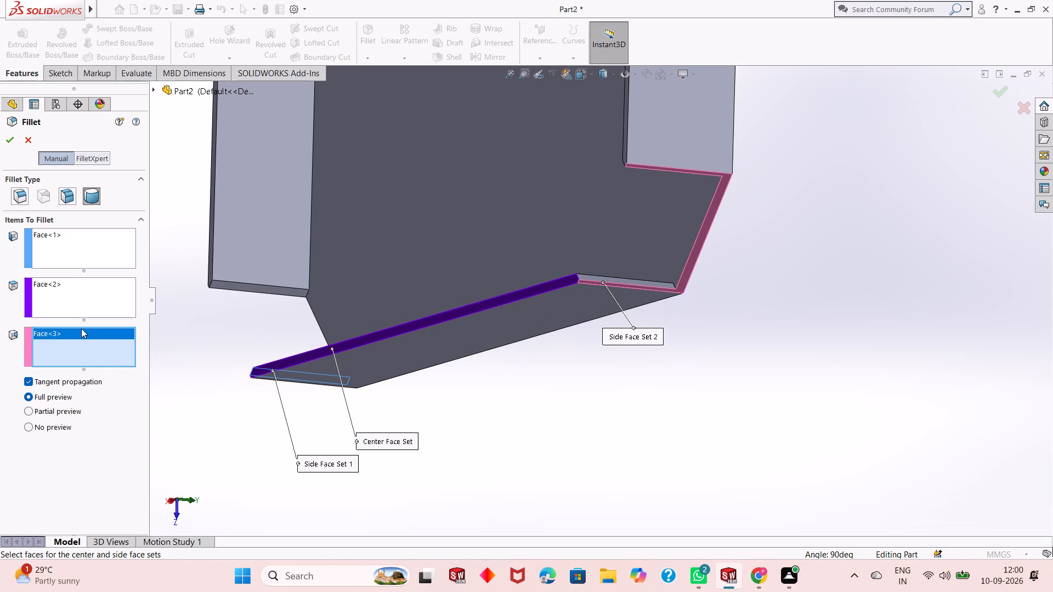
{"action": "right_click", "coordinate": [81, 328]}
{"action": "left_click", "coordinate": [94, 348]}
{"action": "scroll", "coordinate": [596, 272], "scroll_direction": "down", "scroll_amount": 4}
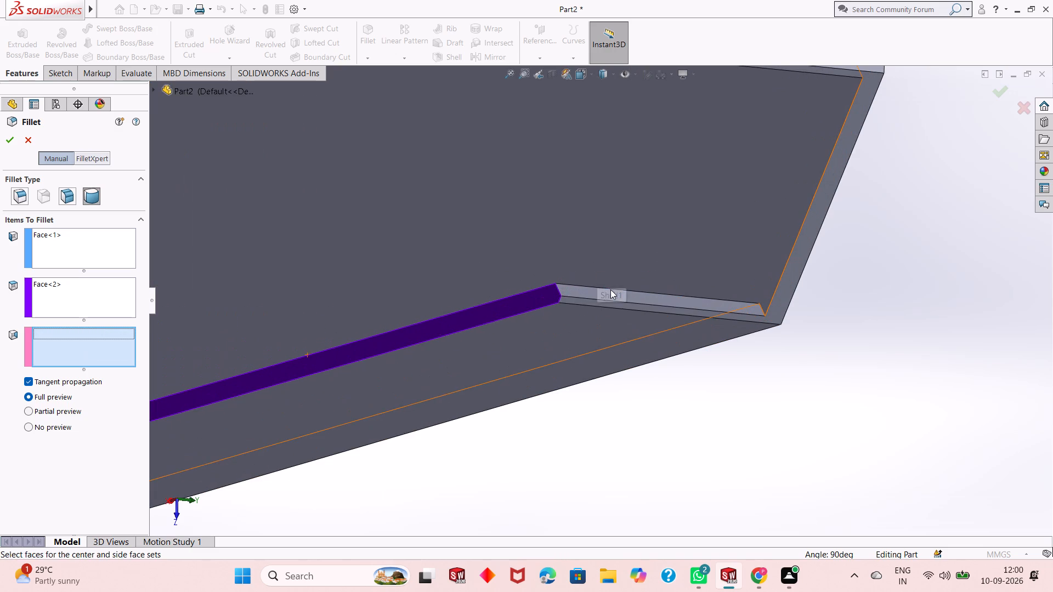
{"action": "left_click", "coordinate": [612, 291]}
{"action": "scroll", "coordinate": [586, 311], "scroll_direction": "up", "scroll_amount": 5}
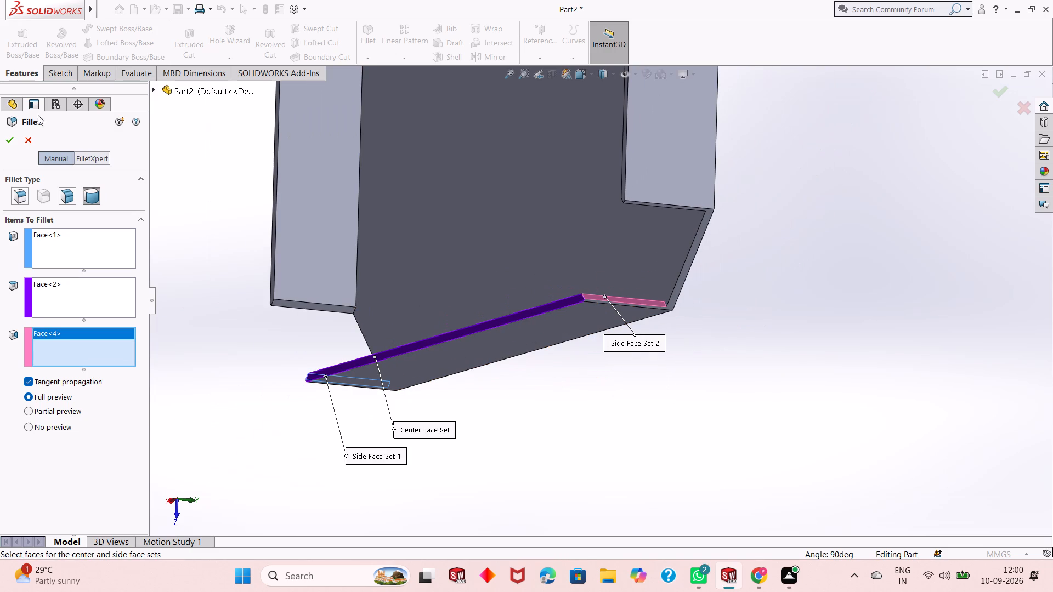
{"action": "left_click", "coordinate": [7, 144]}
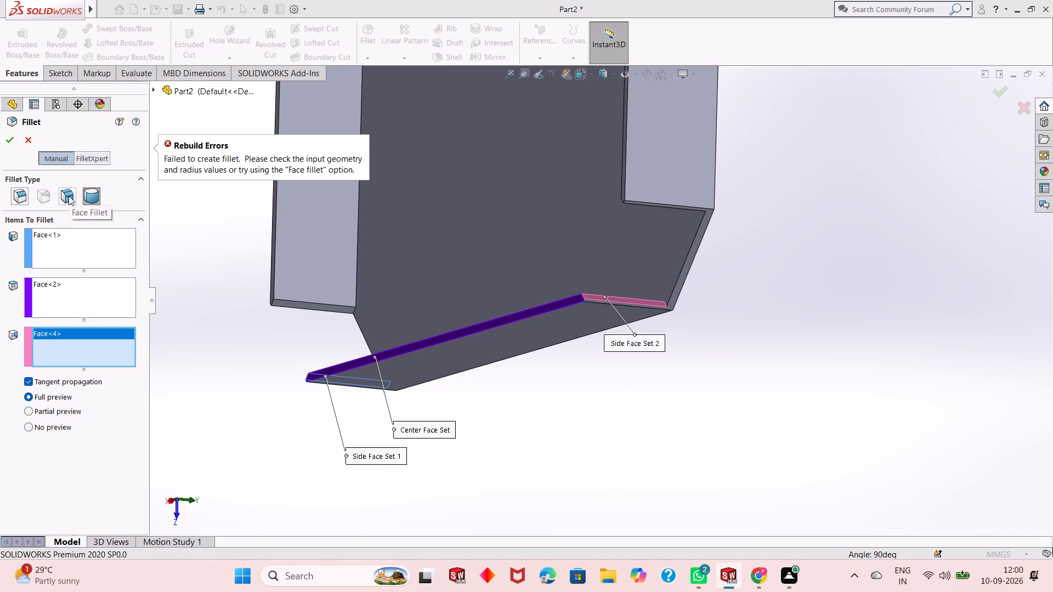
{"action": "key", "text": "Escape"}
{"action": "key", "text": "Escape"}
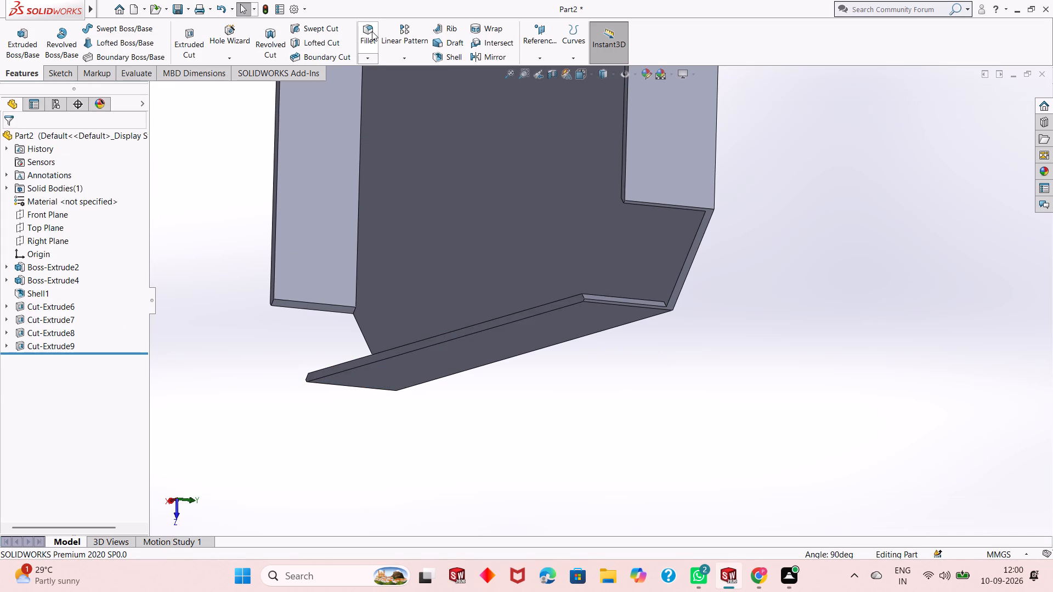
Apply a 2 mm symmetric, circular face fillet between the side wall's two end faces and its long rim face.
{"action": "left_click", "coordinate": [372, 31]}
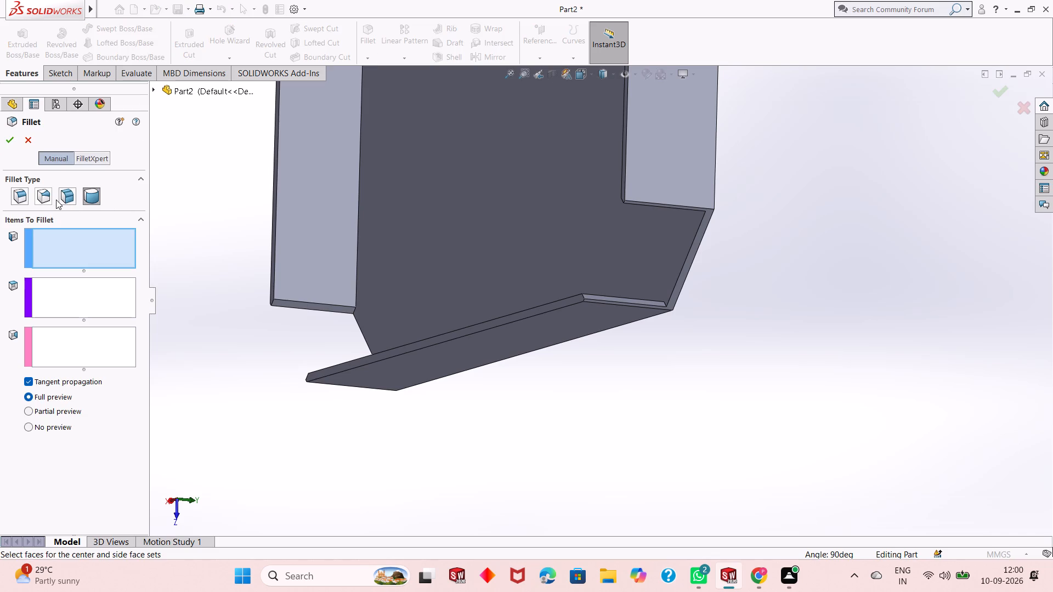
{"action": "left_click", "coordinate": [60, 200]}
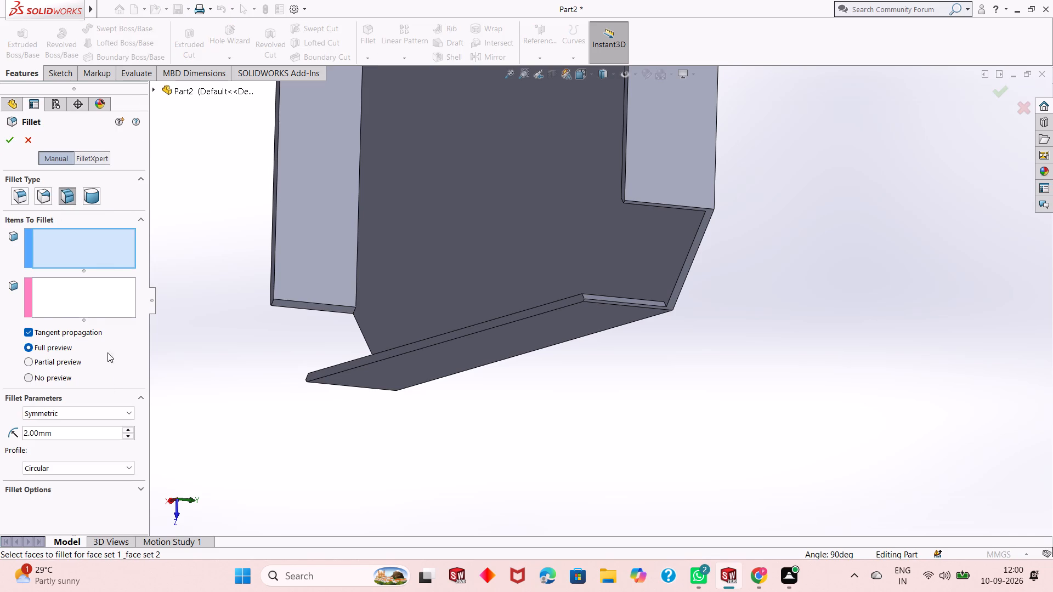
{"action": "middle_click_drag", "start_coordinate": [372, 396], "coordinate": [419, 384]}
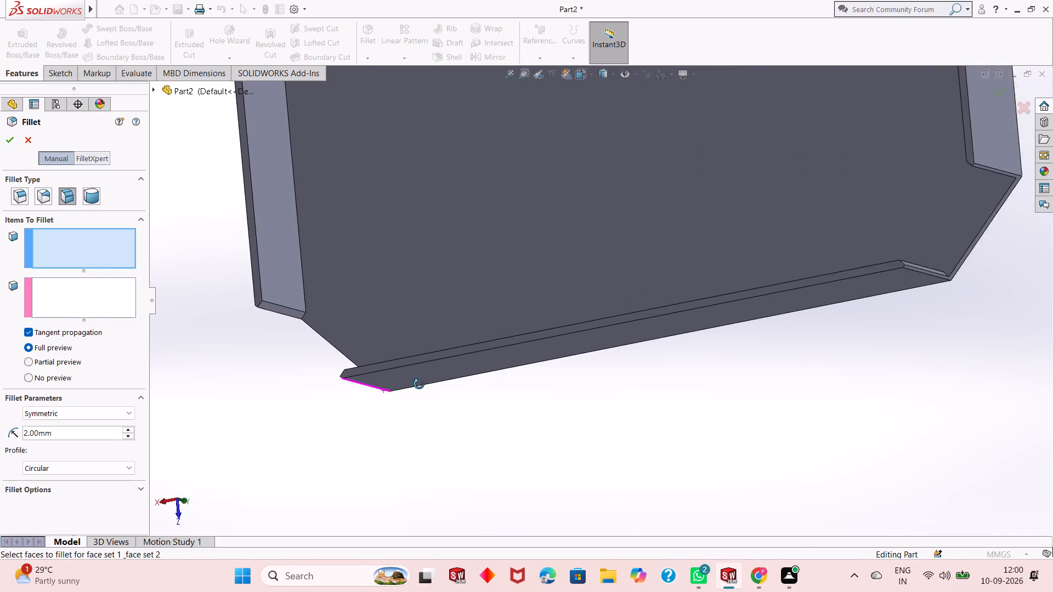
{"action": "middle_click_drag", "start_coordinate": [419, 384], "coordinate": [490, 381]}
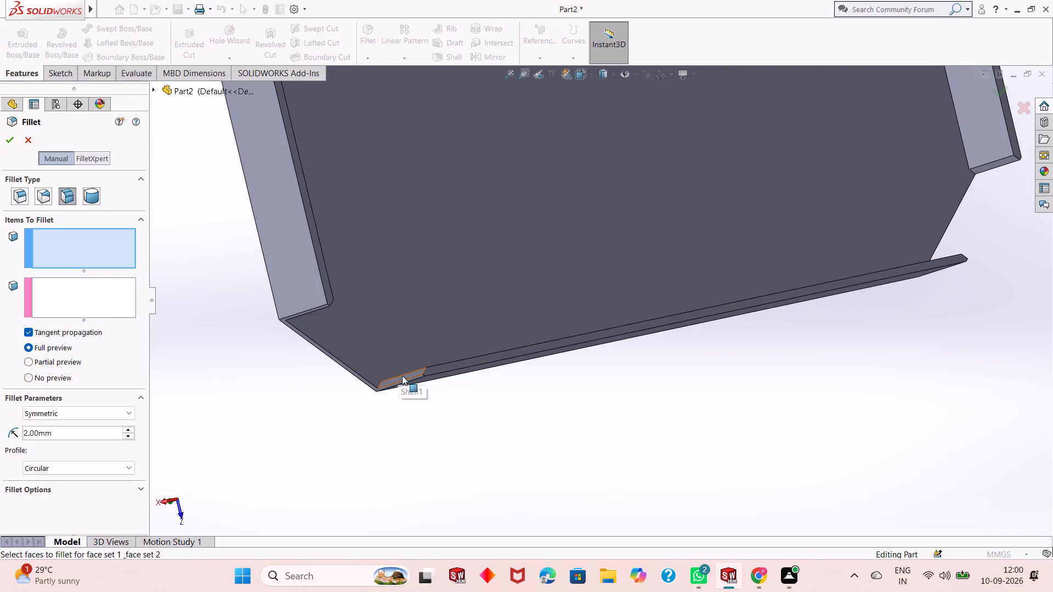
{"action": "left_click", "coordinate": [402, 375]}
{"action": "middle_click_drag", "start_coordinate": [675, 344], "coordinate": [534, 397]}
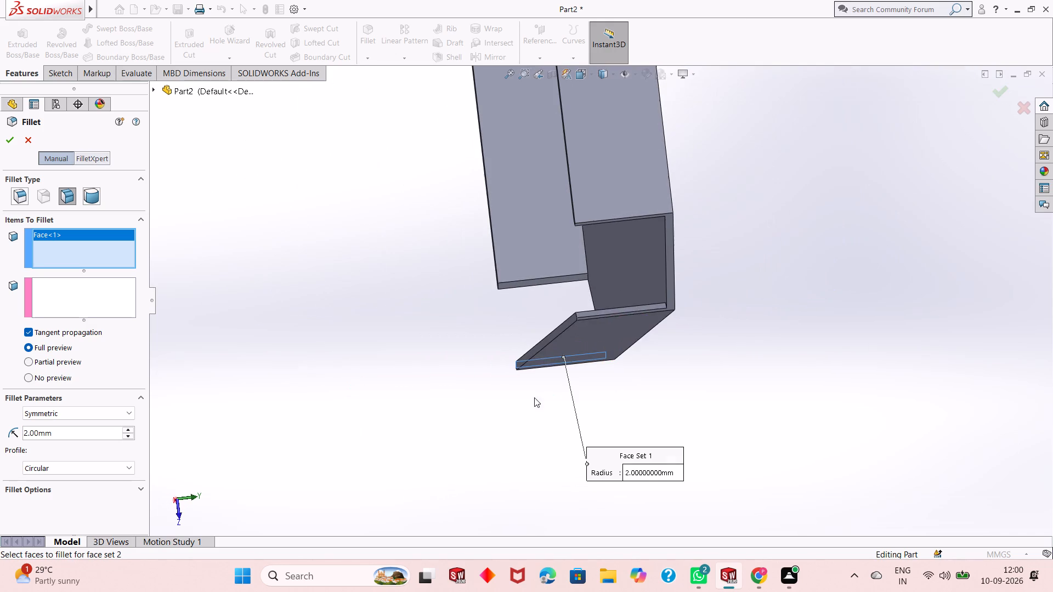
{"action": "left_click", "coordinate": [612, 311]}
{"action": "middle_click_drag", "start_coordinate": [588, 331], "coordinate": [588, 331]}
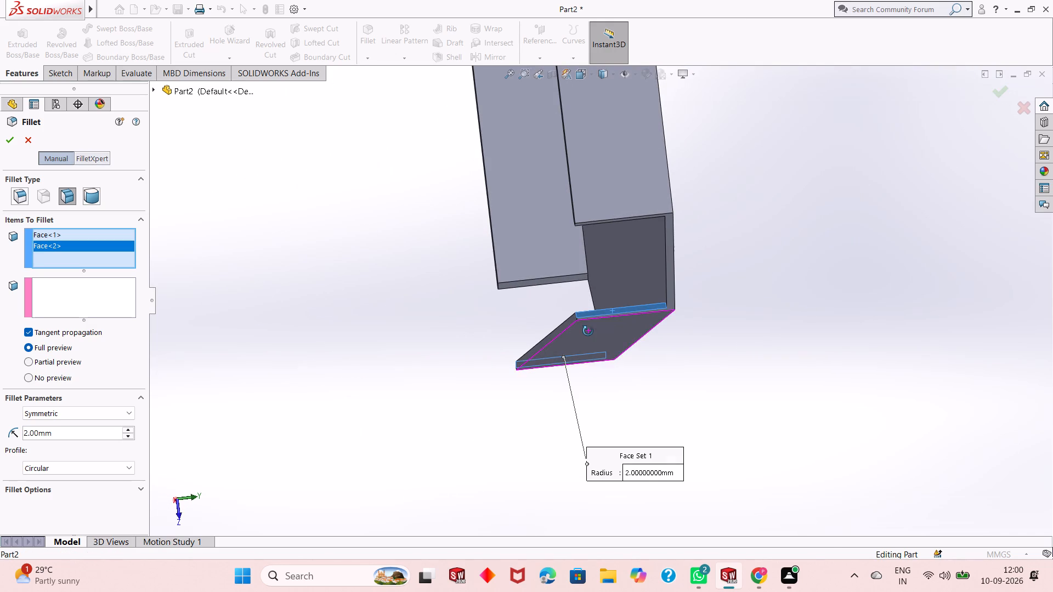
{"action": "middle_click_drag", "start_coordinate": [588, 331], "coordinate": [633, 332]}
{"action": "left_click", "coordinate": [99, 289]}
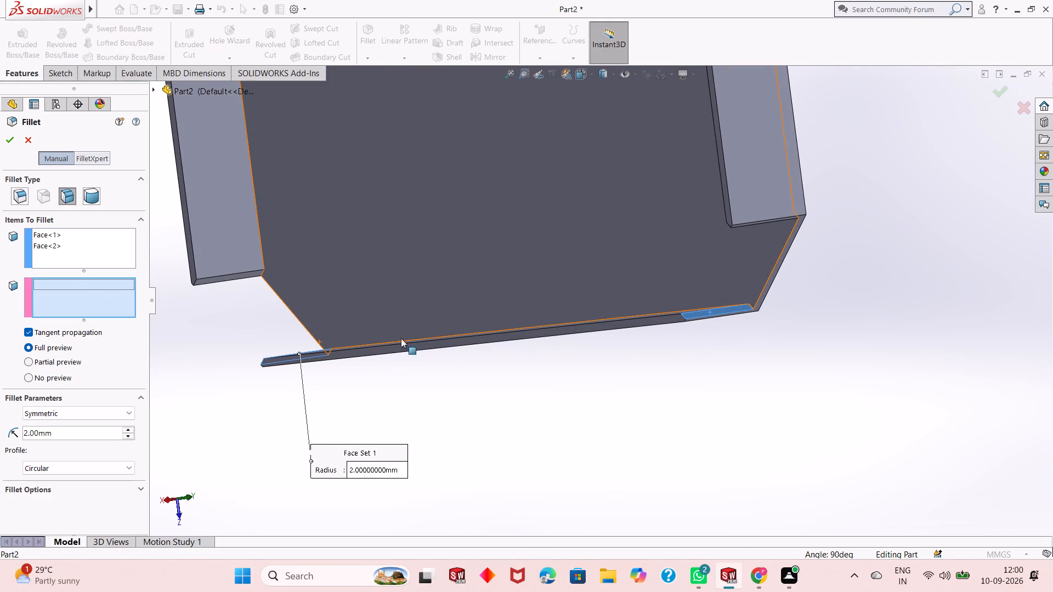
{"action": "scroll", "coordinate": [420, 356], "scroll_direction": "down", "scroll_amount": 3}
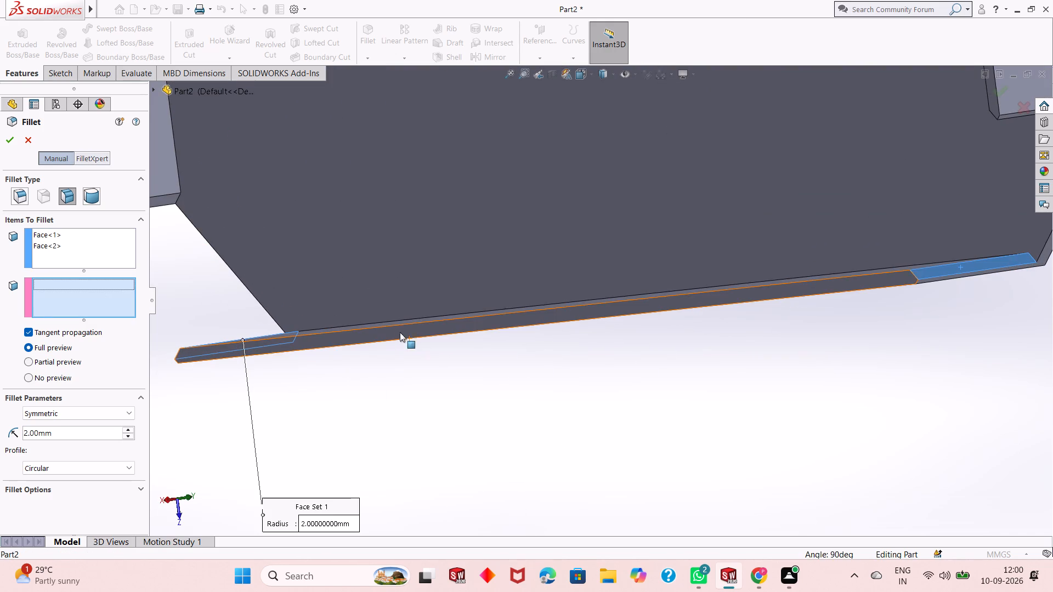
{"action": "middle_click_drag", "start_coordinate": [467, 380], "coordinate": [510, 321]}
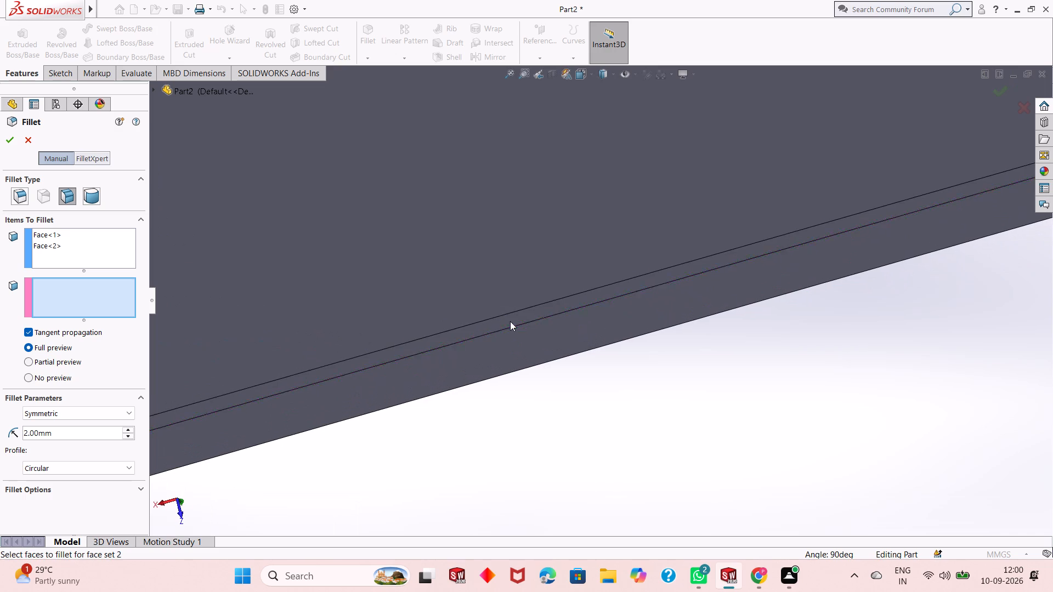
{"action": "left_click", "coordinate": [463, 338]}
{"action": "scroll", "coordinate": [507, 374], "scroll_direction": "up", "scroll_amount": 2}
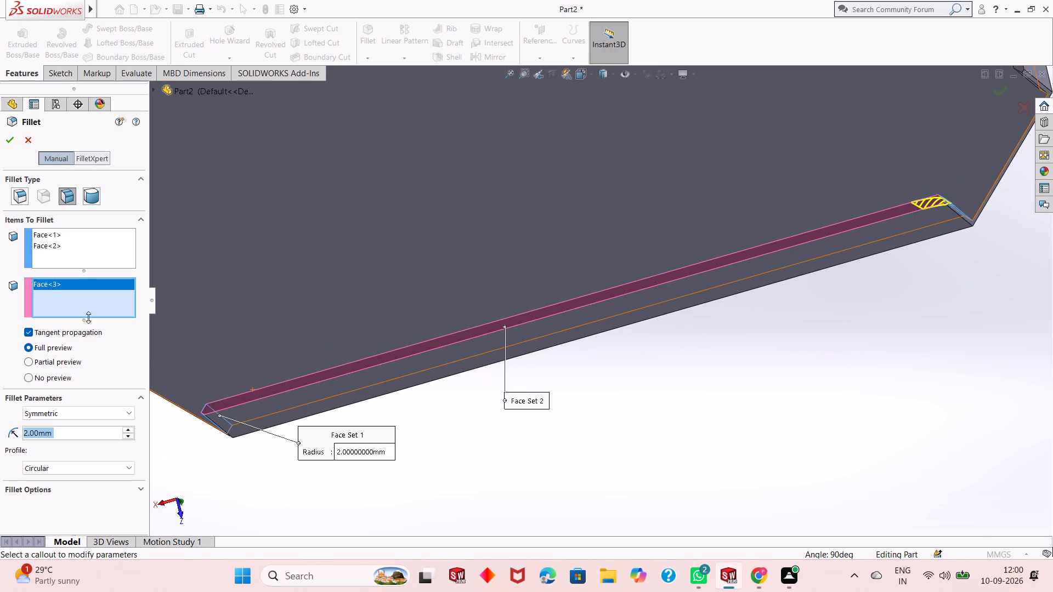
{"action": "middle_click_drag", "start_coordinate": [348, 401], "coordinate": [394, 382]}
{"action": "left_click", "coordinate": [14, 143]}
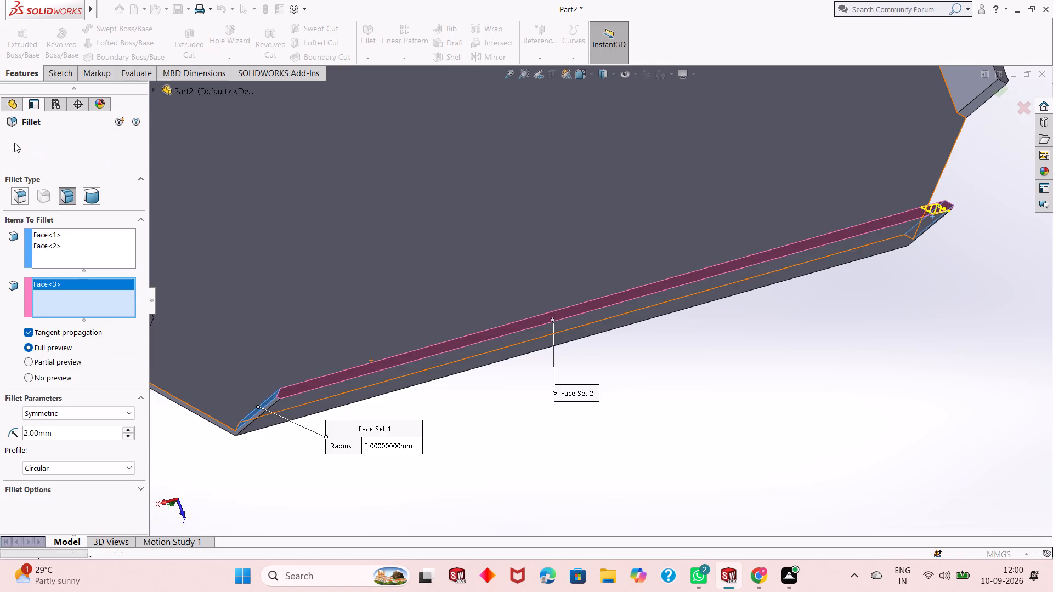
{"action": "middle_click_drag", "start_coordinate": [461, 418], "coordinate": [425, 400]}
{"action": "scroll", "coordinate": [461, 418], "scroll_direction": "up", "scroll_amount": 1}
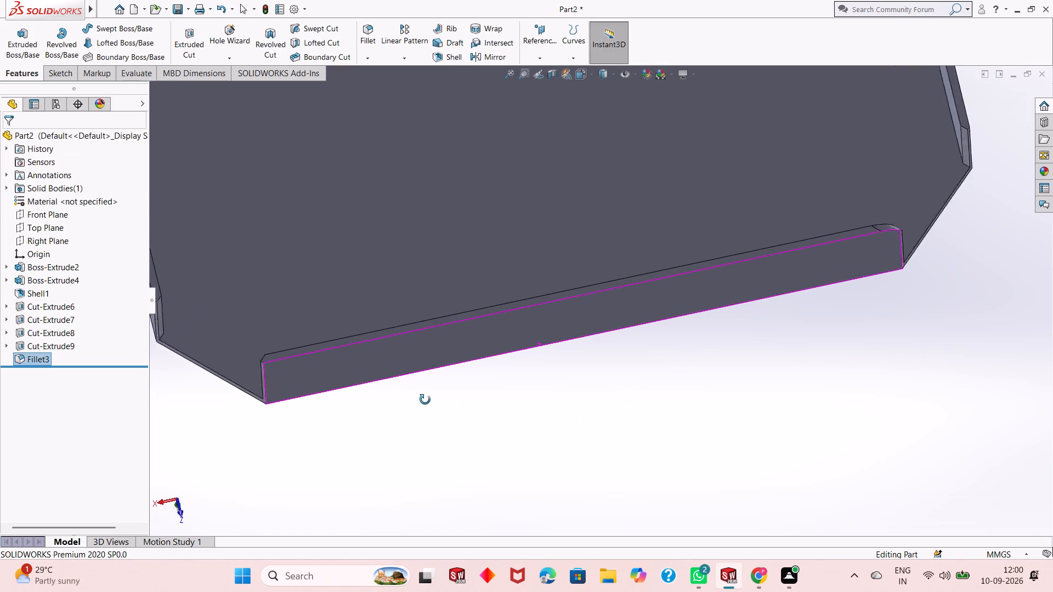
{"action": "middle_click_drag", "start_coordinate": [425, 400], "coordinate": [398, 424]}
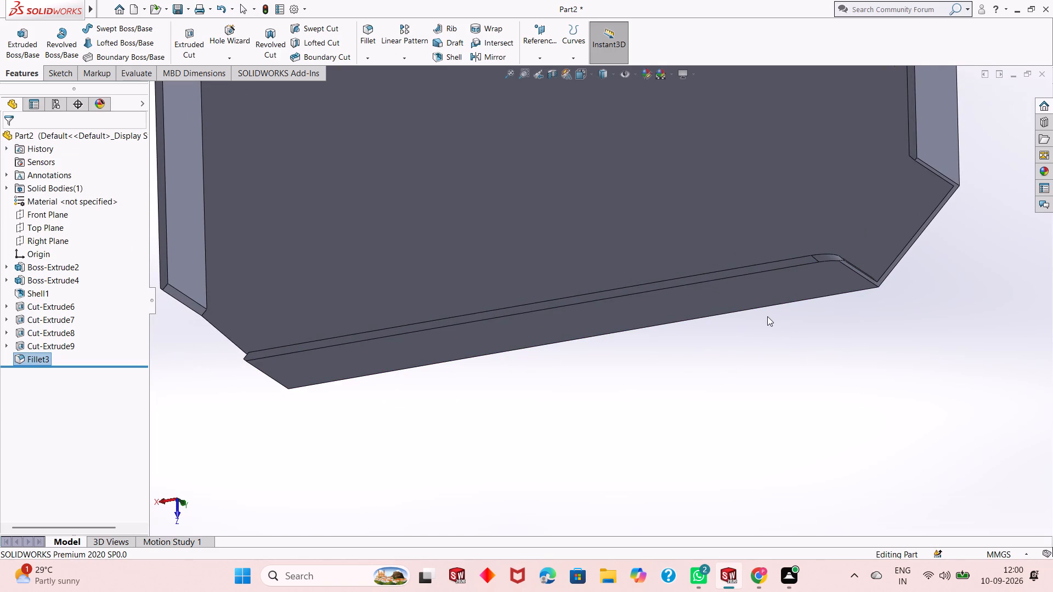
{"action": "scroll", "coordinate": [778, 299], "scroll_direction": "down", "scroll_amount": 3}
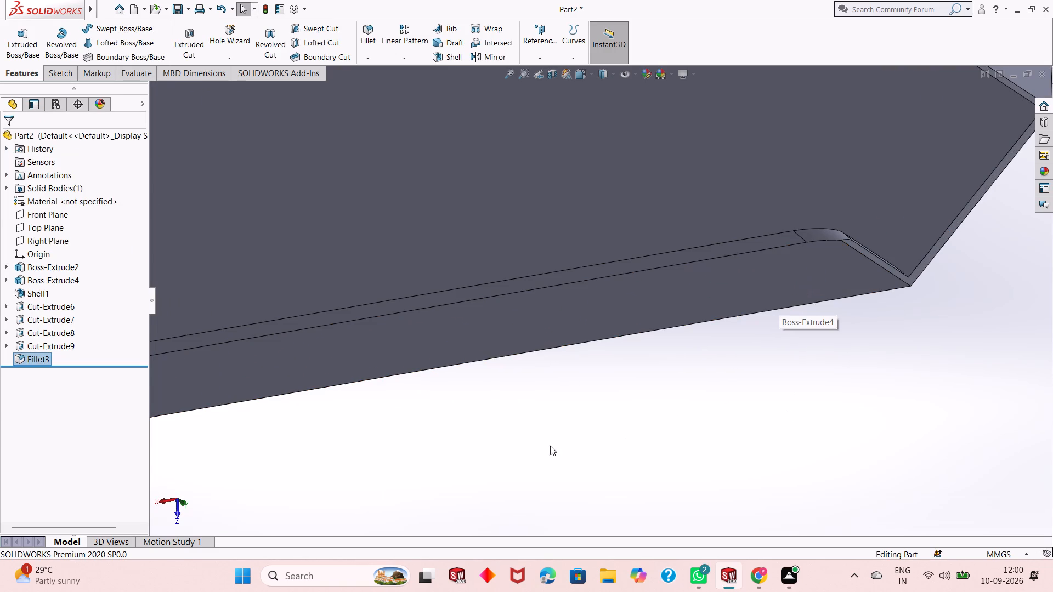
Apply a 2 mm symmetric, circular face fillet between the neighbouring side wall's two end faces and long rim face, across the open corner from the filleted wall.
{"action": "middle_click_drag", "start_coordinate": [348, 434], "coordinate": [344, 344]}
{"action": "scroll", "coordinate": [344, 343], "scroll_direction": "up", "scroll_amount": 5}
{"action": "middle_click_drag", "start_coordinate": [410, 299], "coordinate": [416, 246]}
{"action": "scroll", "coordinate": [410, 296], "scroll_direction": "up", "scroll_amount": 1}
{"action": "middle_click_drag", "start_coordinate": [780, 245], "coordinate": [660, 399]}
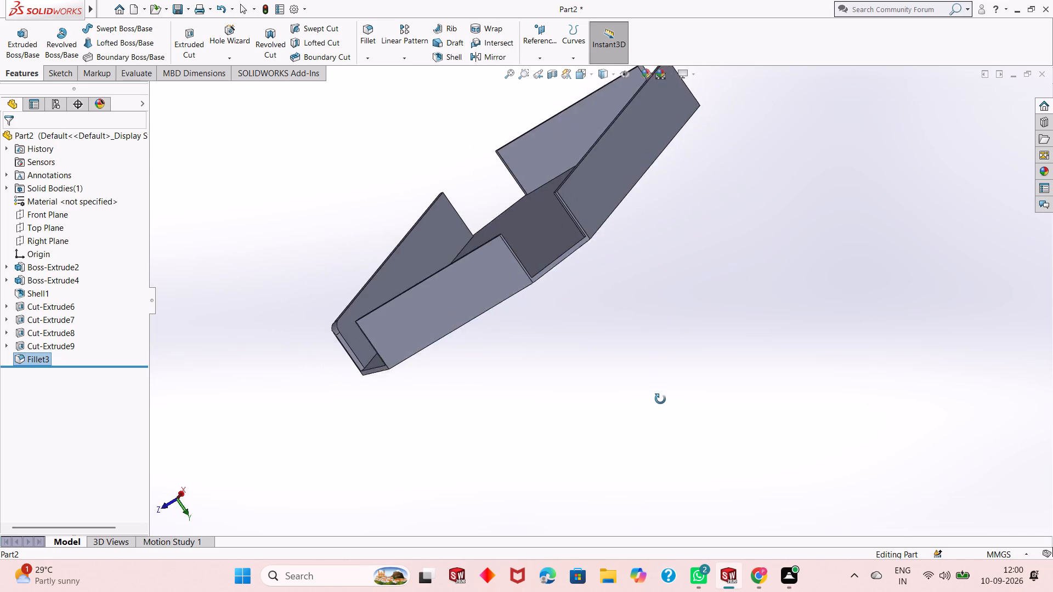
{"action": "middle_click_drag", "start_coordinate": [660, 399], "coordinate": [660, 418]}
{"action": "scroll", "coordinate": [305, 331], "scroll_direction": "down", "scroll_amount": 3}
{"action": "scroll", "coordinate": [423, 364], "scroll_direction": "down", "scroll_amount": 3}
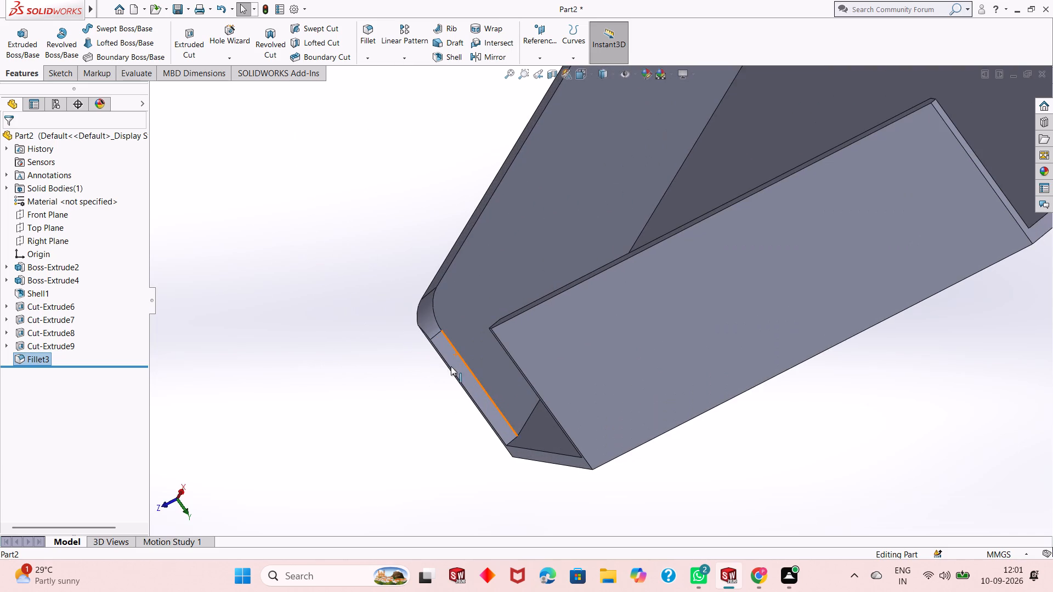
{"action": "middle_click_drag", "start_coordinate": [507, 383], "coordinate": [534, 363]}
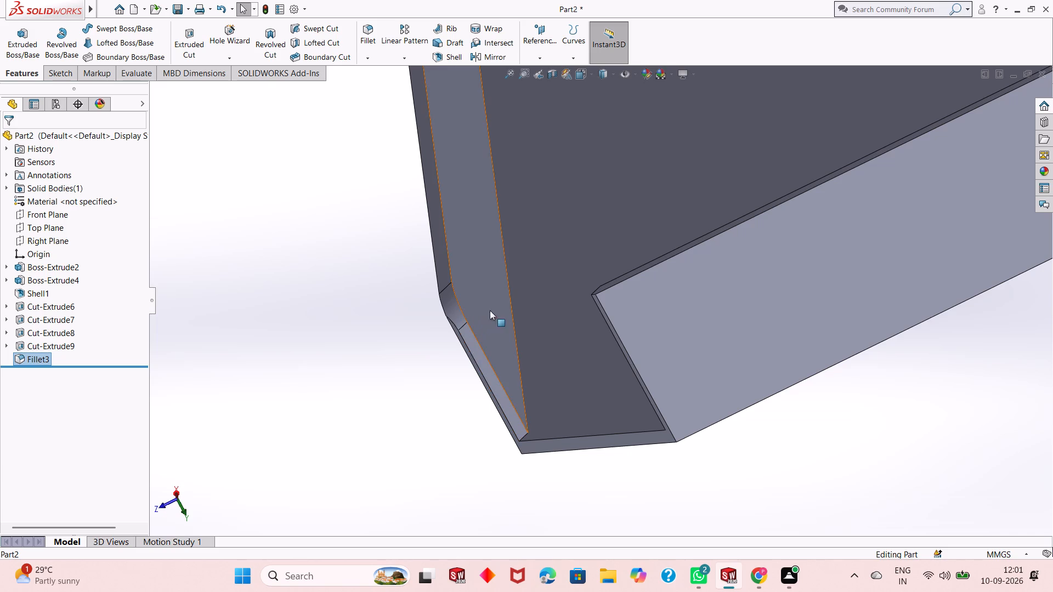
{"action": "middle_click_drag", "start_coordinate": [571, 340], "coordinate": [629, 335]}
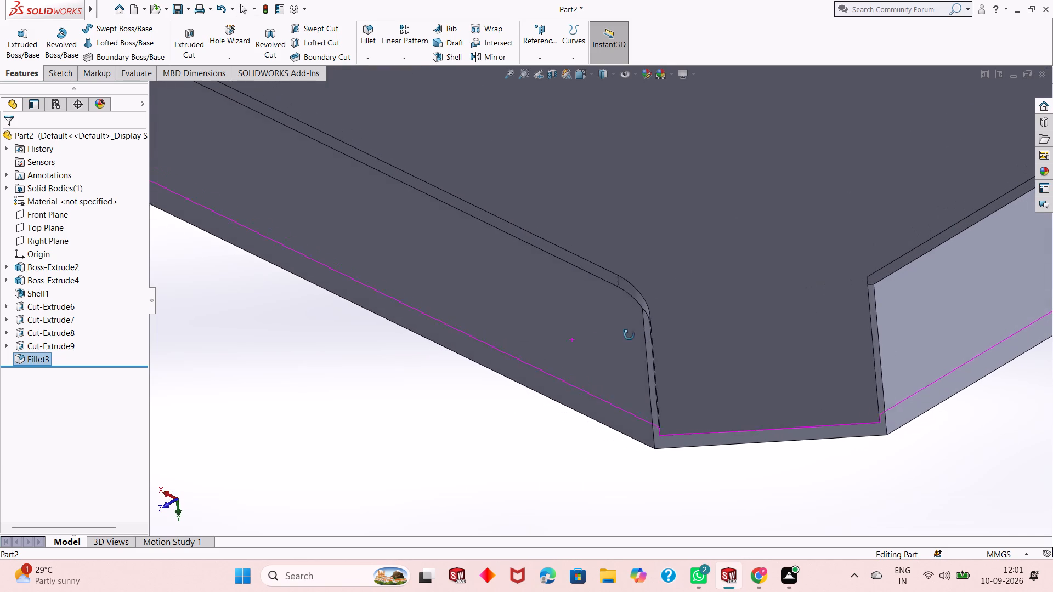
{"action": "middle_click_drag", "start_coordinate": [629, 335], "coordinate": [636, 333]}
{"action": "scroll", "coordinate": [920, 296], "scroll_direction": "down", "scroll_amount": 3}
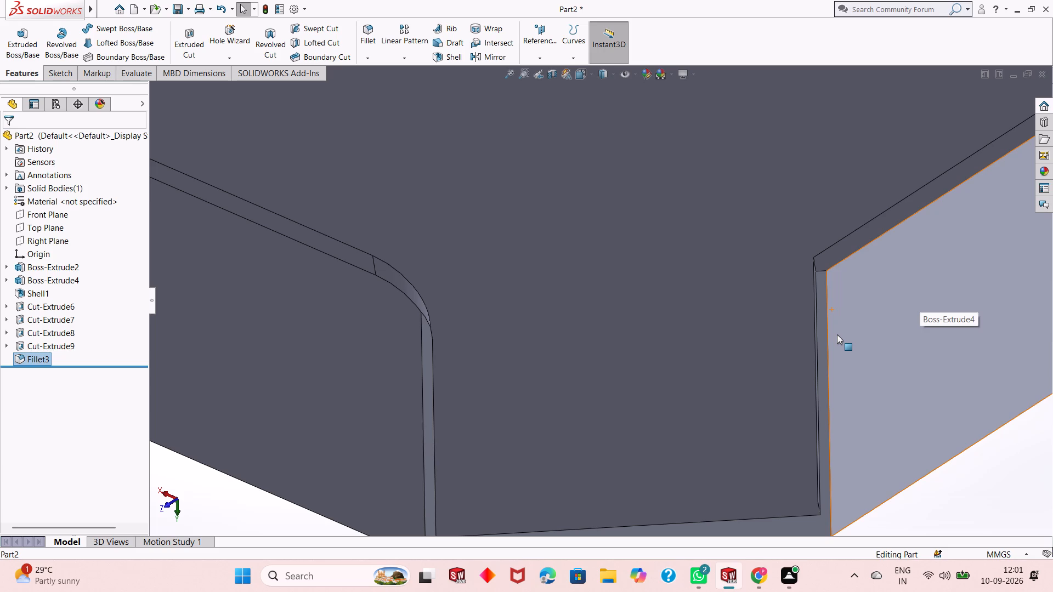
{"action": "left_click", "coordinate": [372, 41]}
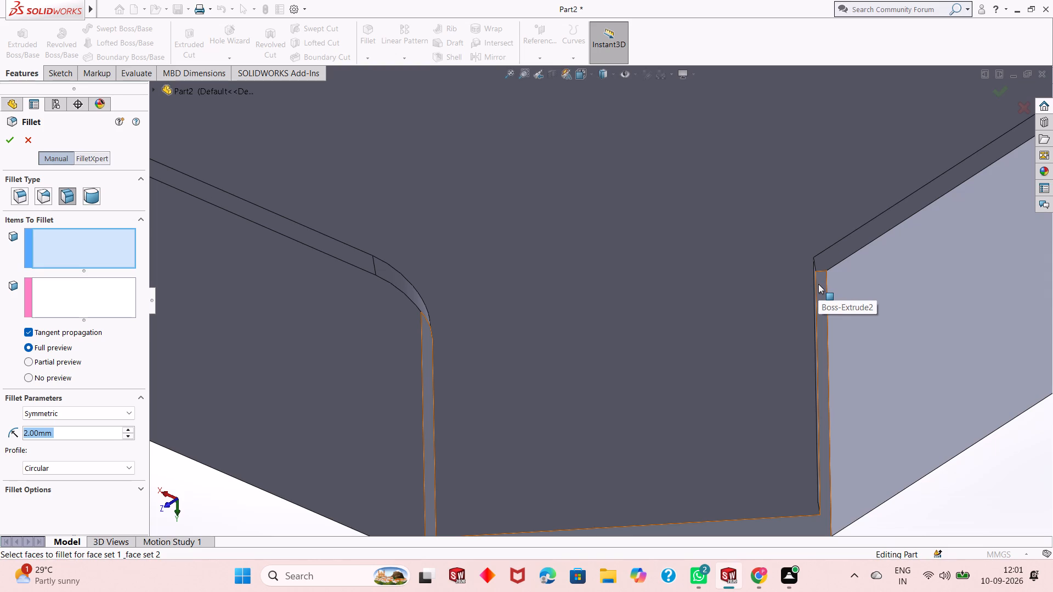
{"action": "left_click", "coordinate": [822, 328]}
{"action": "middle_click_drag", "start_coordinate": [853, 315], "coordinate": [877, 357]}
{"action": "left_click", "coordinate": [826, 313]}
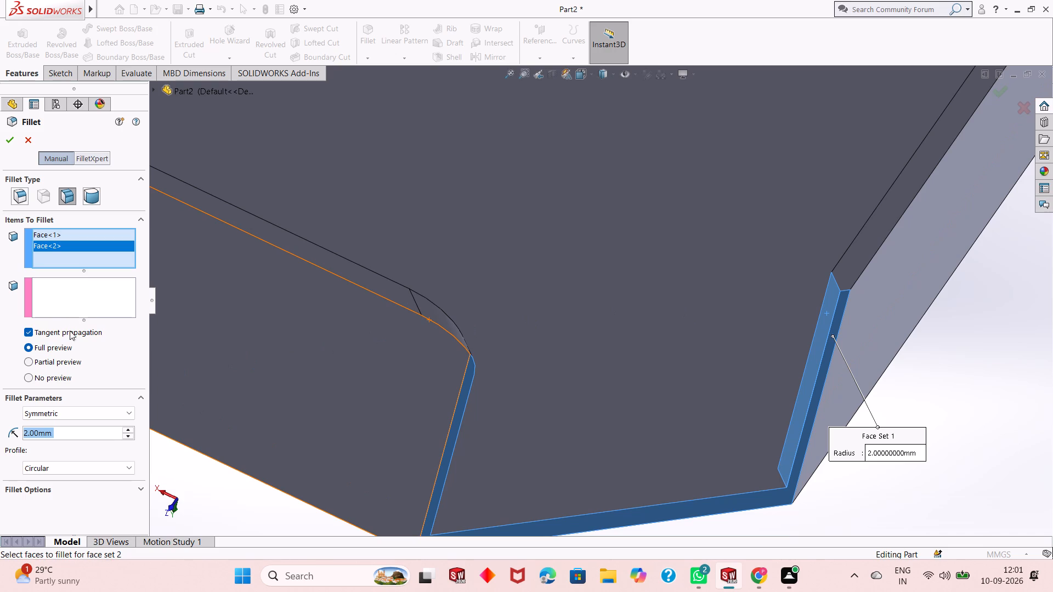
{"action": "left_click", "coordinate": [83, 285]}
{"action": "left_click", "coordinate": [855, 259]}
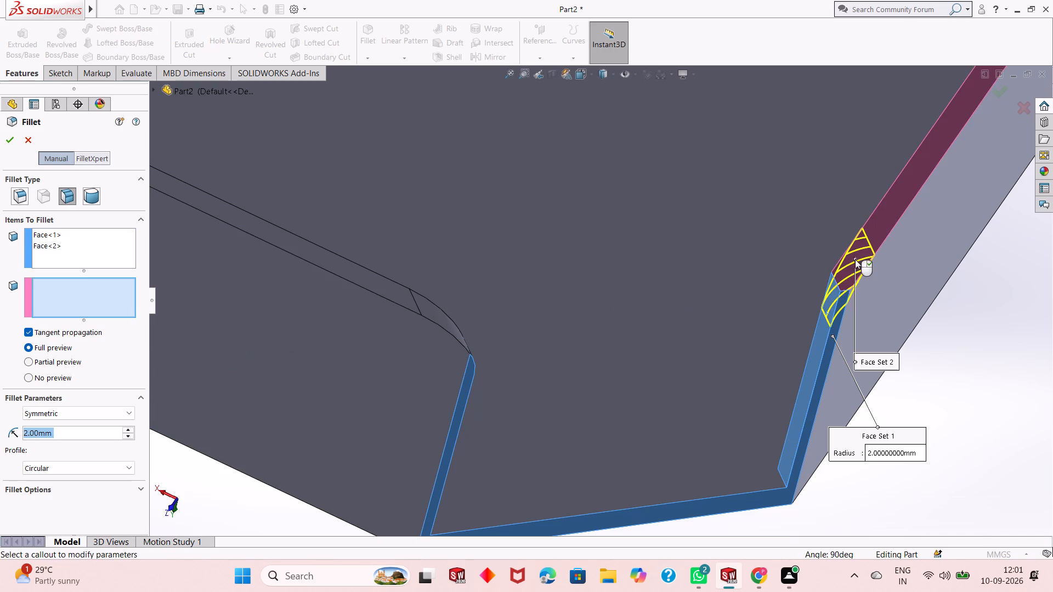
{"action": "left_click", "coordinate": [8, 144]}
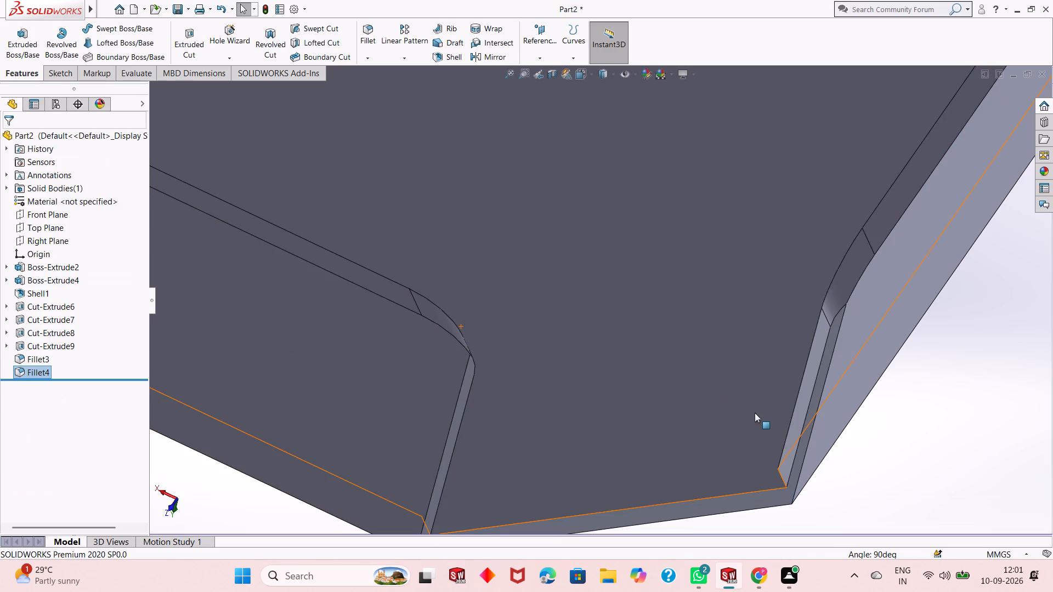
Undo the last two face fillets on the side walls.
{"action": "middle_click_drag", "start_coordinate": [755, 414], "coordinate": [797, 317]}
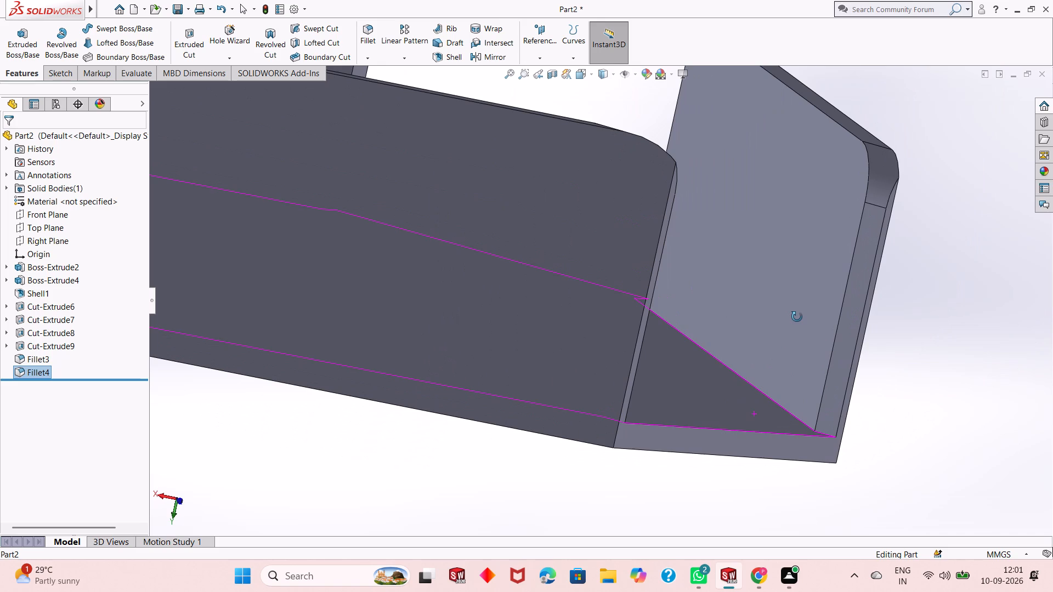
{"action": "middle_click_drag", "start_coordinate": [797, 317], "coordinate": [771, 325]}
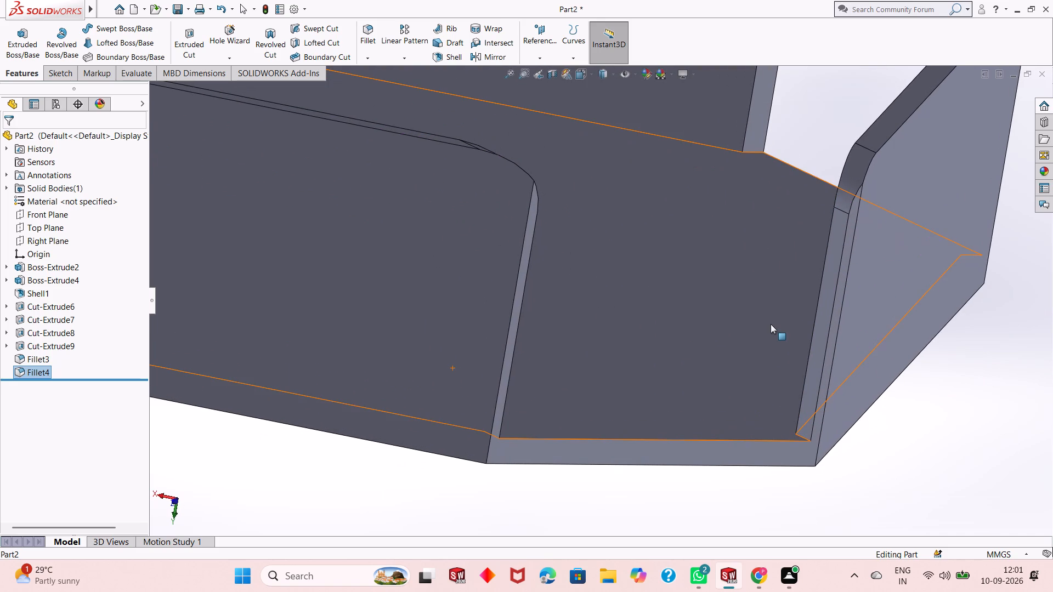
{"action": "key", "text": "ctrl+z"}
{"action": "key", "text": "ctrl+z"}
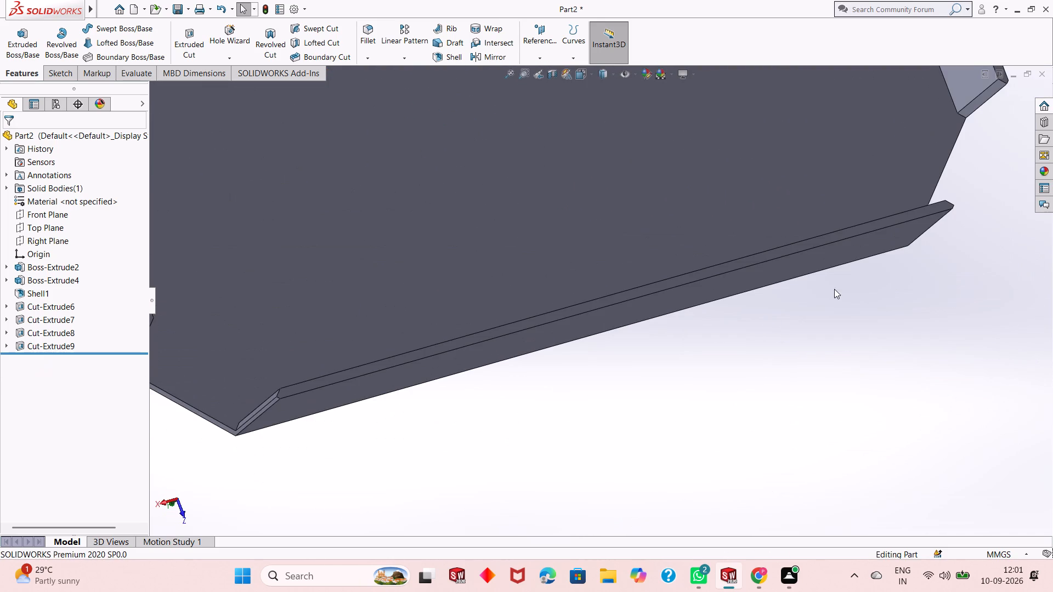
Apply a 2 mm symmetric, circular face fillet between one side wall's two end faces at an open corner and its long rim face.
{"action": "middle_click_drag", "start_coordinate": [966, 249], "coordinate": [918, 239]}
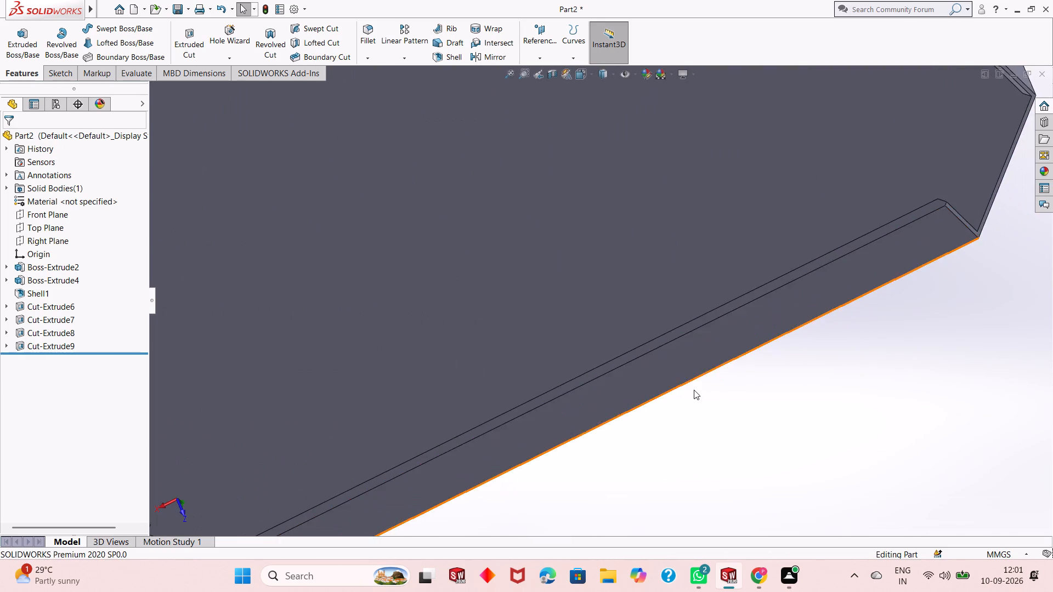
{"action": "scroll", "coordinate": [694, 390], "scroll_direction": "down", "scroll_amount": 3}
{"action": "scroll", "coordinate": [693, 390], "scroll_direction": "up", "scroll_amount": 6}
{"action": "scroll", "coordinate": [616, 420], "scroll_direction": "up", "scroll_amount": 1}
{"action": "middle_click_drag", "start_coordinate": [455, 413], "coordinate": [546, 303]}
{"action": "scroll", "coordinate": [531, 319], "scroll_direction": "up", "scroll_amount": 1}
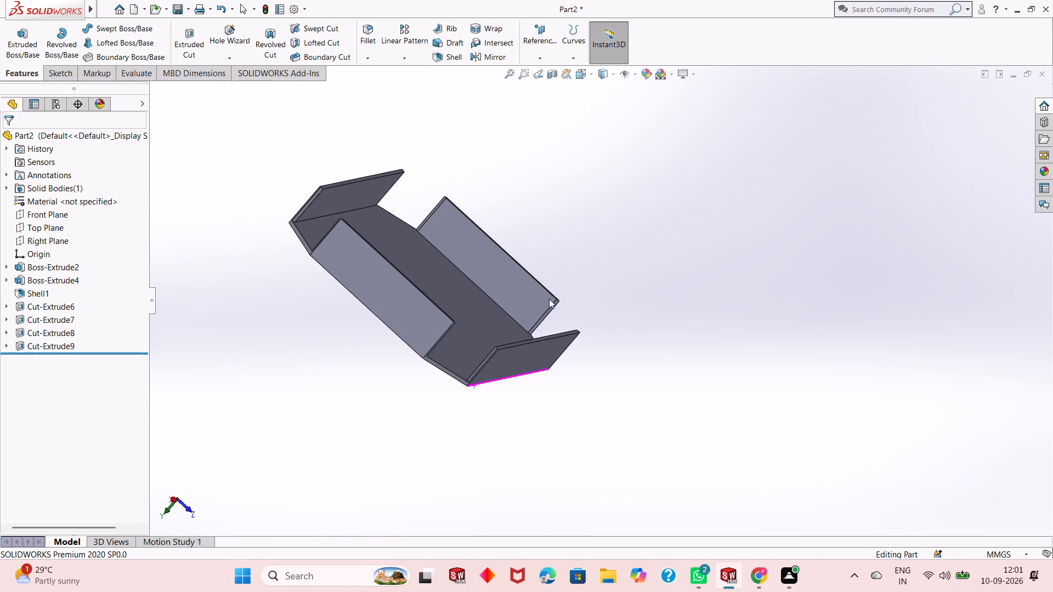
{"action": "scroll", "coordinate": [462, 377], "scroll_direction": "down", "scroll_amount": 2}
{"action": "middle_click_drag", "start_coordinate": [698, 369], "coordinate": [677, 327]}
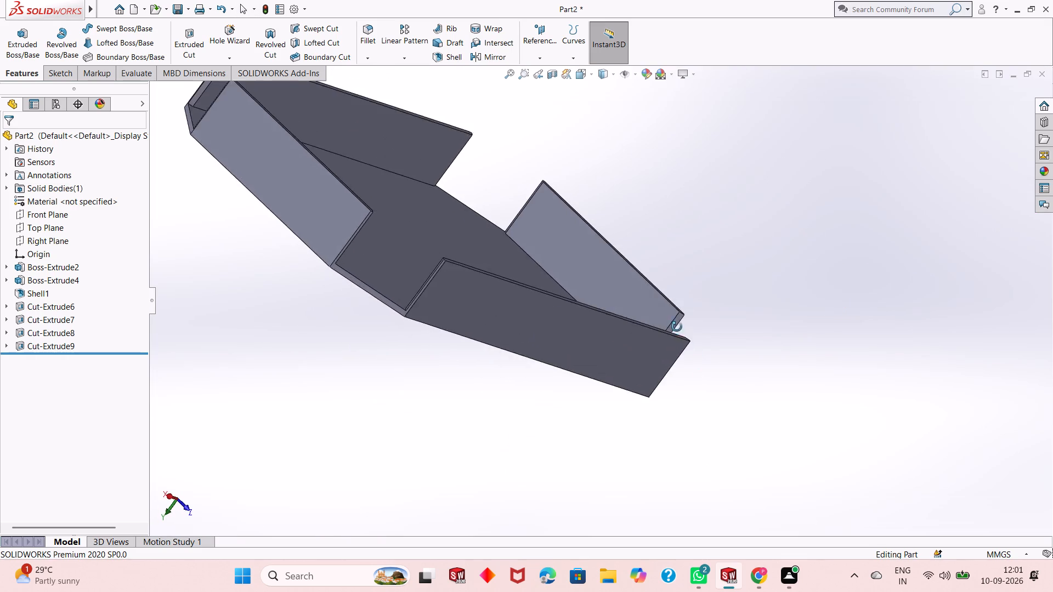
{"action": "middle_click_drag", "start_coordinate": [677, 327], "coordinate": [704, 376]}
{"action": "scroll", "coordinate": [561, 351], "scroll_direction": "down", "scroll_amount": 4}
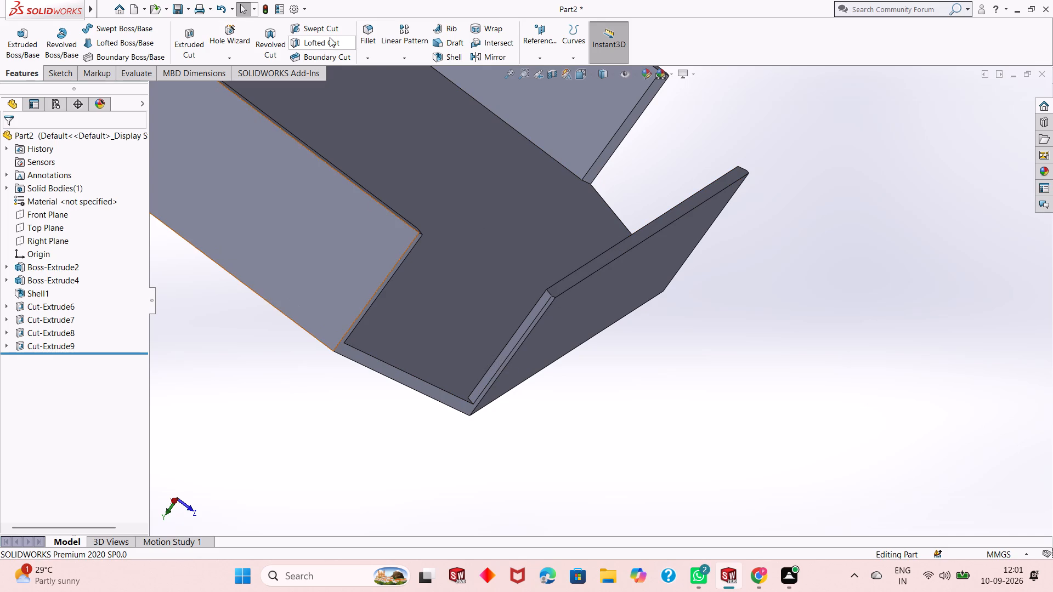
{"action": "left_click", "coordinate": [370, 42]}
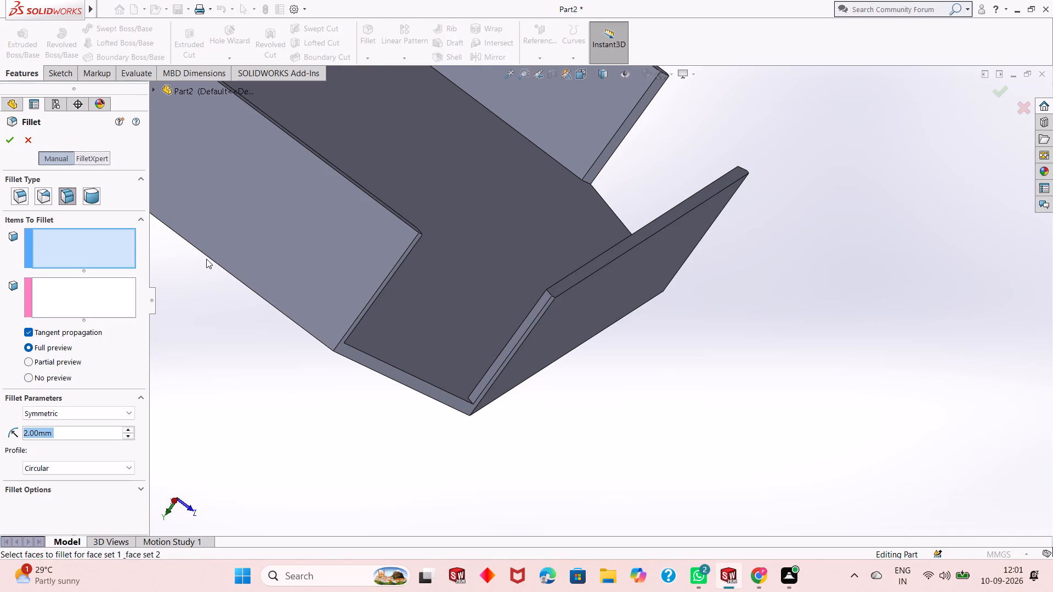
{"action": "scroll", "coordinate": [564, 358], "scroll_direction": "down", "scroll_amount": 4}
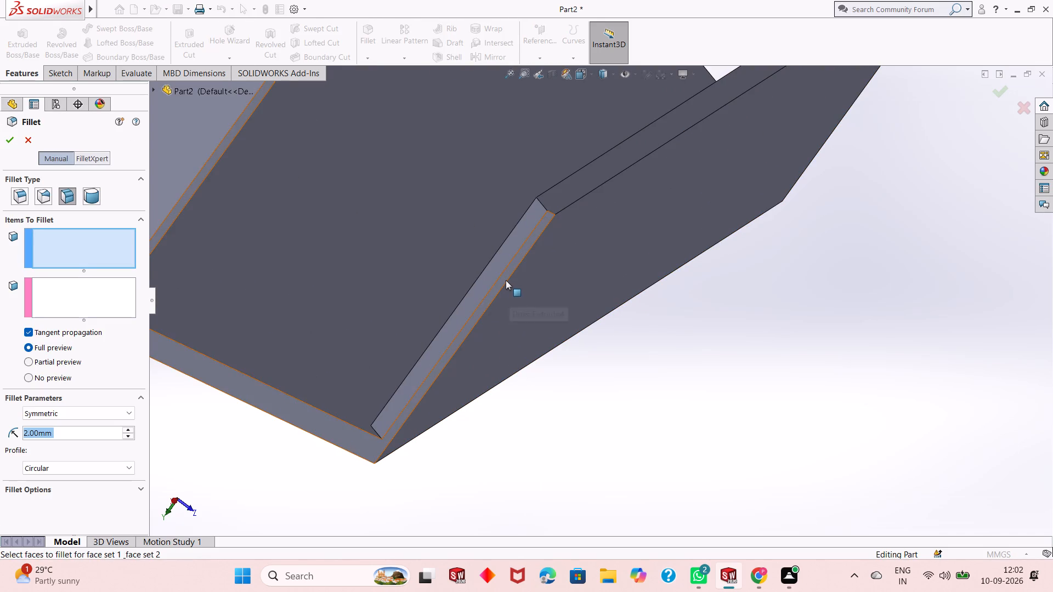
{"action": "left_click", "coordinate": [506, 280]}
{"action": "left_click", "coordinate": [497, 265]}
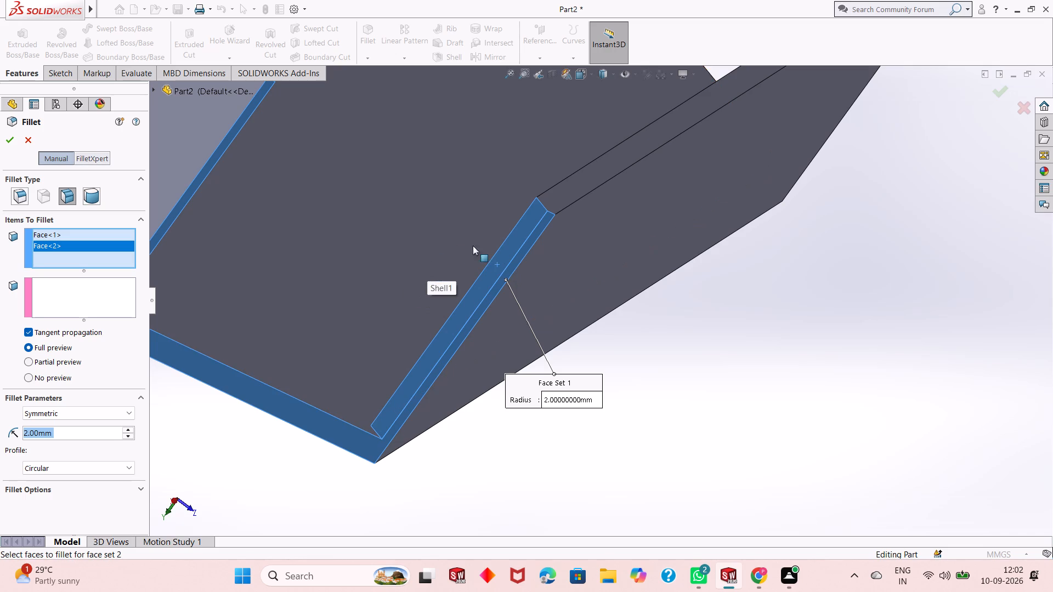
{"action": "left_click", "coordinate": [101, 297]}
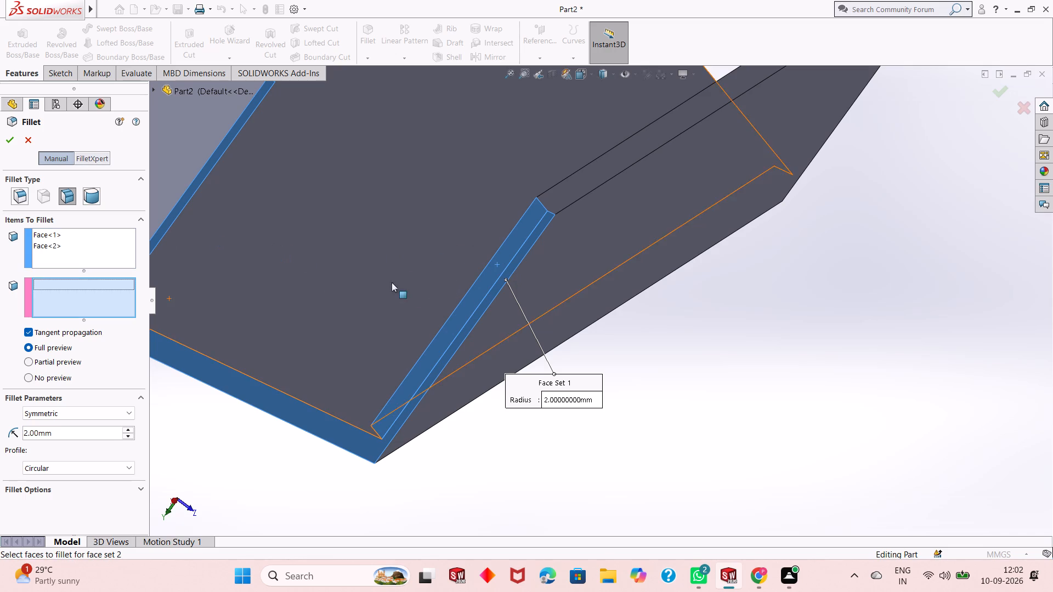
{"action": "left_click", "coordinate": [563, 192]}
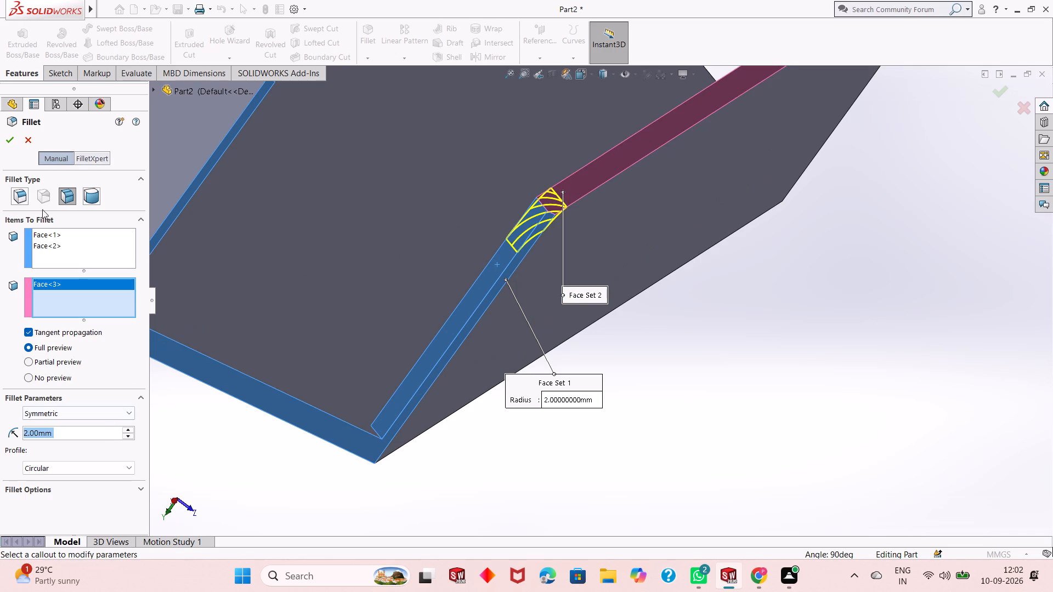
{"action": "left_click", "coordinate": [5, 143]}
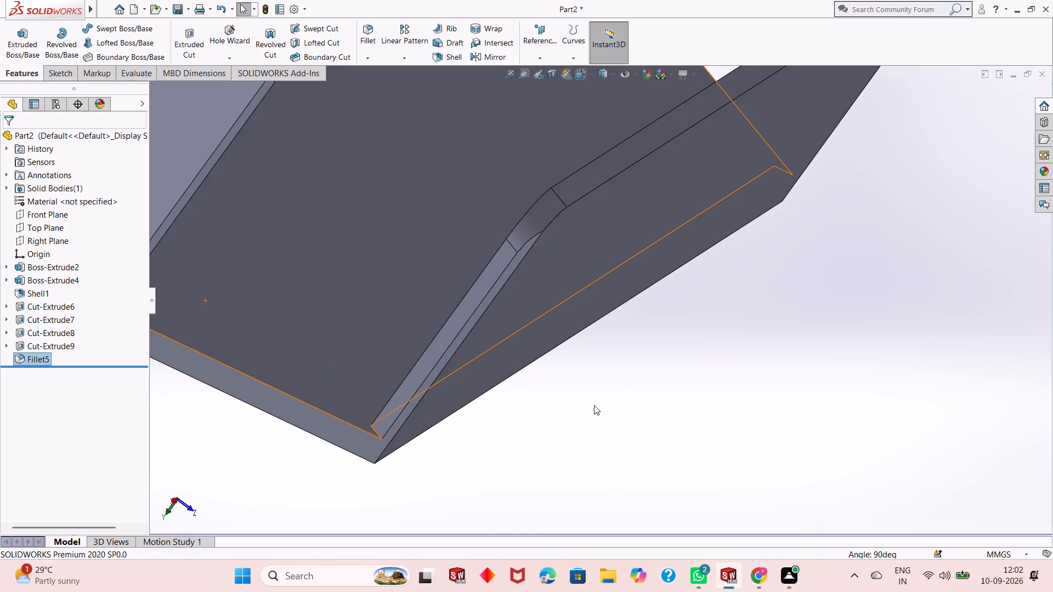
{"action": "key", "text": "Escape"}
Apply a 2 mm symmetric, circular face fillet at the same wall's opposite end, between its two end faces and its long rim face.
{"action": "scroll", "coordinate": [606, 410], "scroll_direction": "up", "scroll_amount": 3}
{"action": "middle_click_drag", "start_coordinate": [609, 369], "coordinate": [595, 346]}
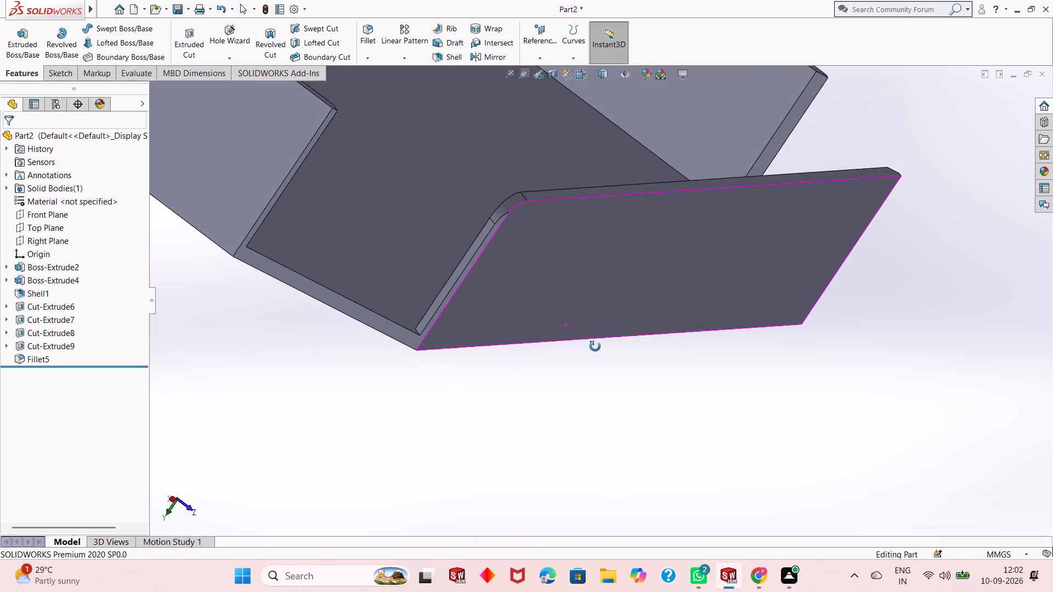
{"action": "middle_click_drag", "start_coordinate": [595, 346], "coordinate": [580, 333]}
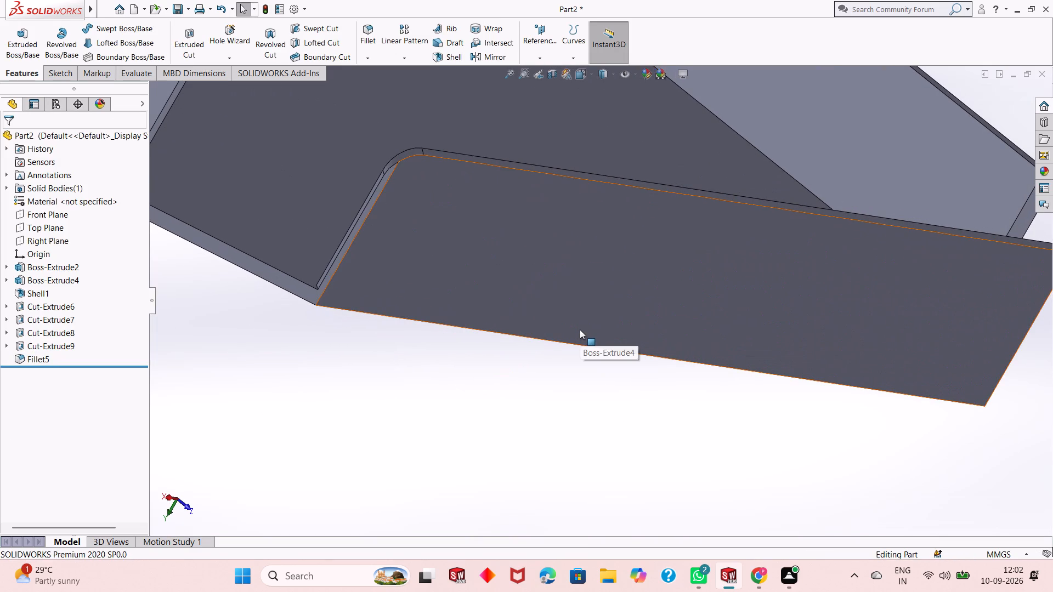
{"action": "scroll", "coordinate": [580, 329], "scroll_direction": "up", "scroll_amount": 1}
{"action": "middle_click_drag", "start_coordinate": [740, 287], "coordinate": [689, 286]}
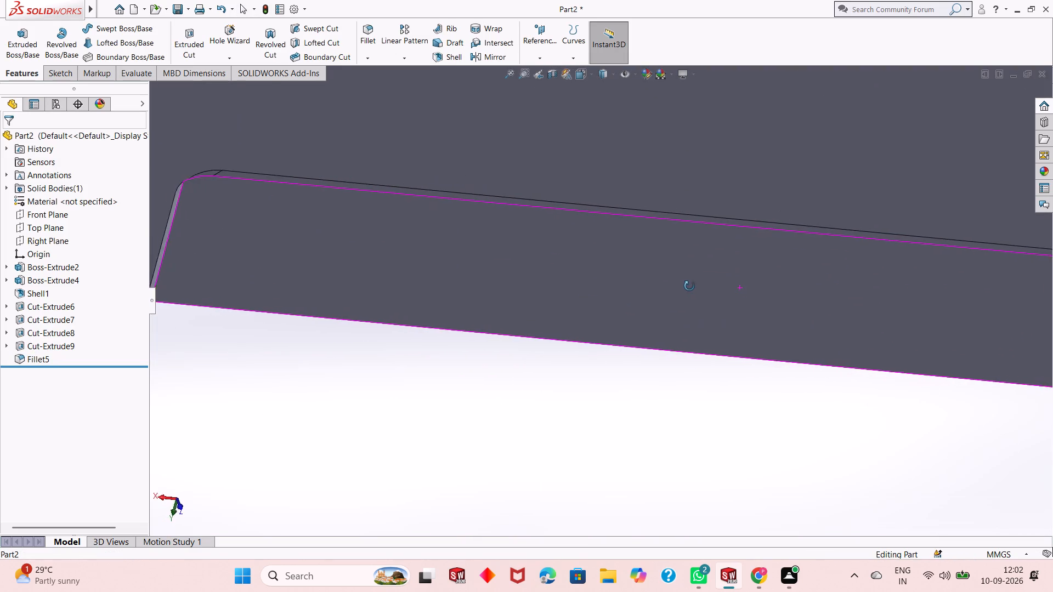
{"action": "middle_click_drag", "start_coordinate": [689, 286], "coordinate": [638, 284]}
{"action": "scroll", "coordinate": [588, 291], "scroll_direction": "up", "scroll_amount": 4}
{"action": "middle_click_drag", "start_coordinate": [853, 295], "coordinate": [813, 320]}
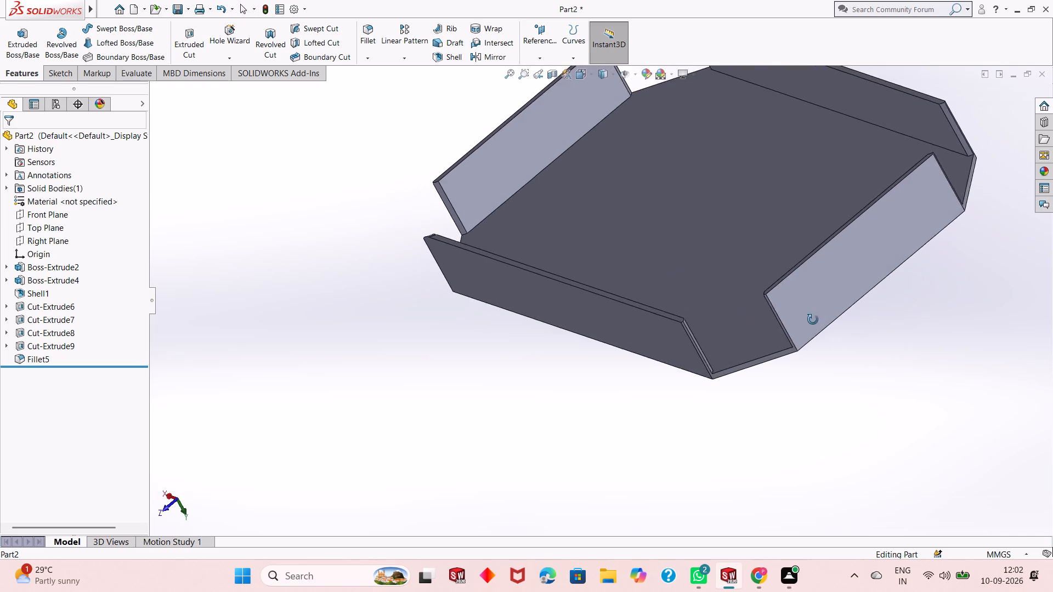
{"action": "middle_click_drag", "start_coordinate": [813, 320], "coordinate": [811, 320]}
{"action": "scroll", "coordinate": [663, 323], "scroll_direction": "down", "scroll_amount": 6}
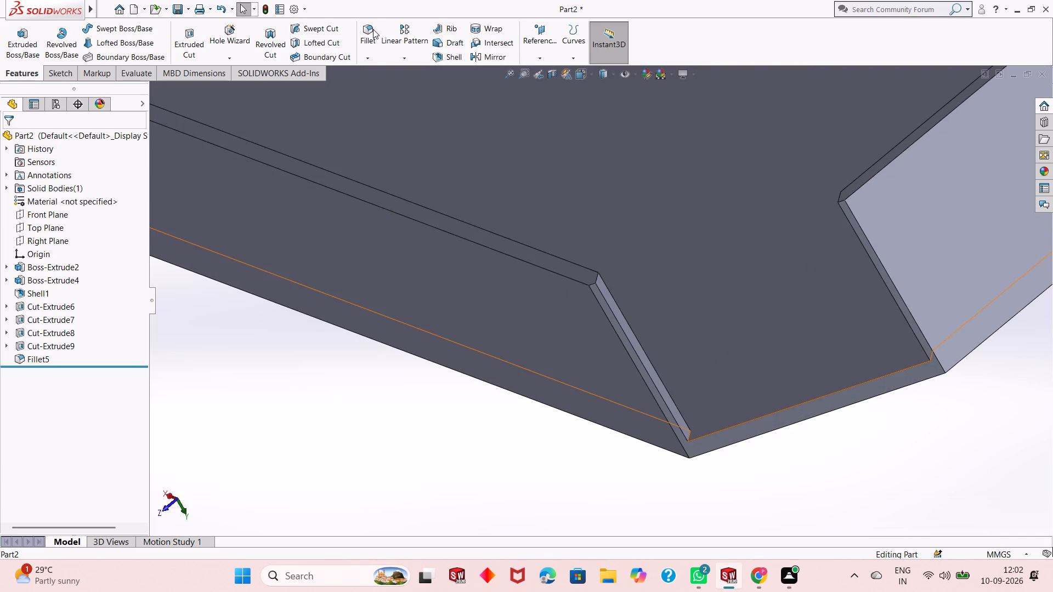
{"action": "left_click", "coordinate": [375, 30]}
{"action": "left_click", "coordinate": [616, 303]}
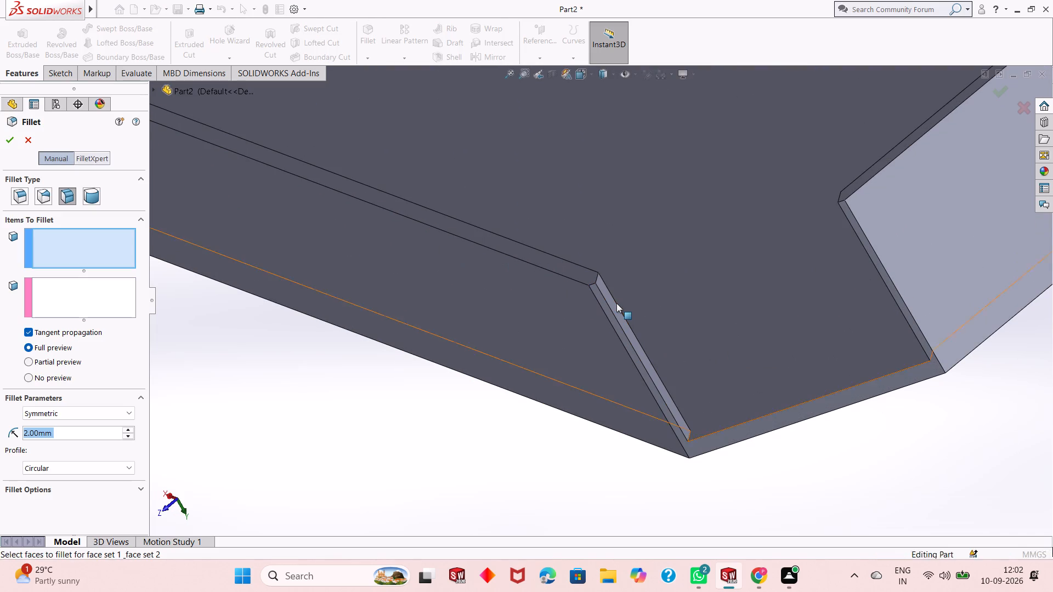
{"action": "key", "text": "Escape"}
{"action": "key", "text": "Escape"}
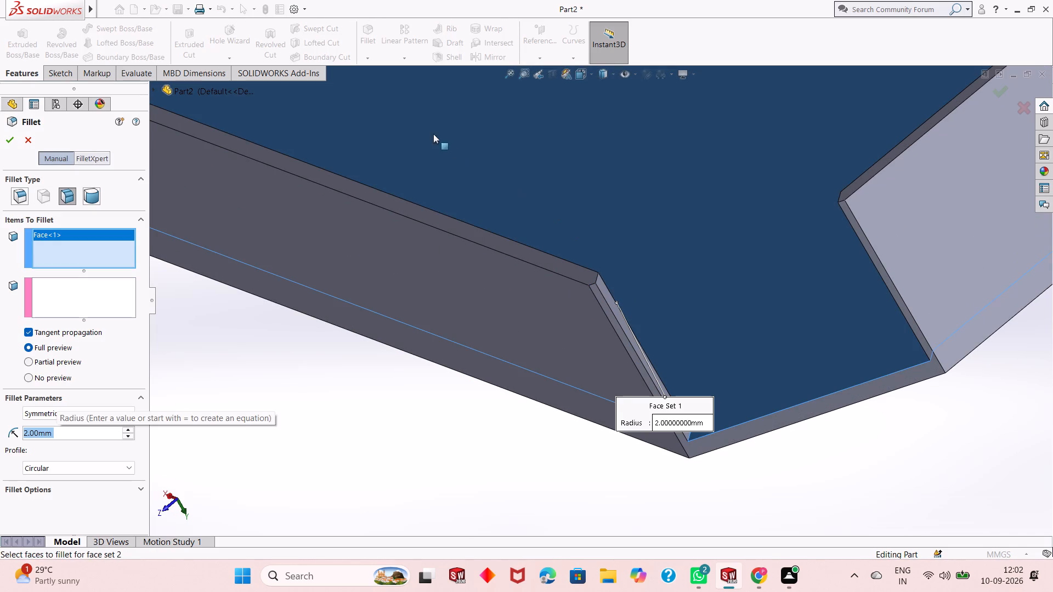
{"action": "right_click", "coordinate": [109, 235]}
{"action": "left_click", "coordinate": [139, 256]}
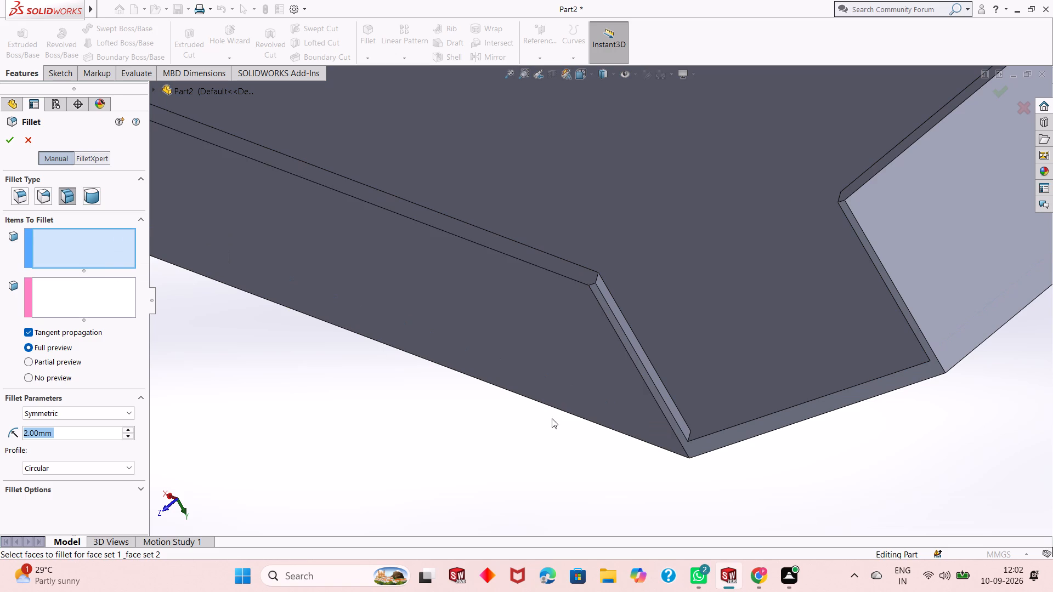
{"action": "left_click", "coordinate": [642, 374]}
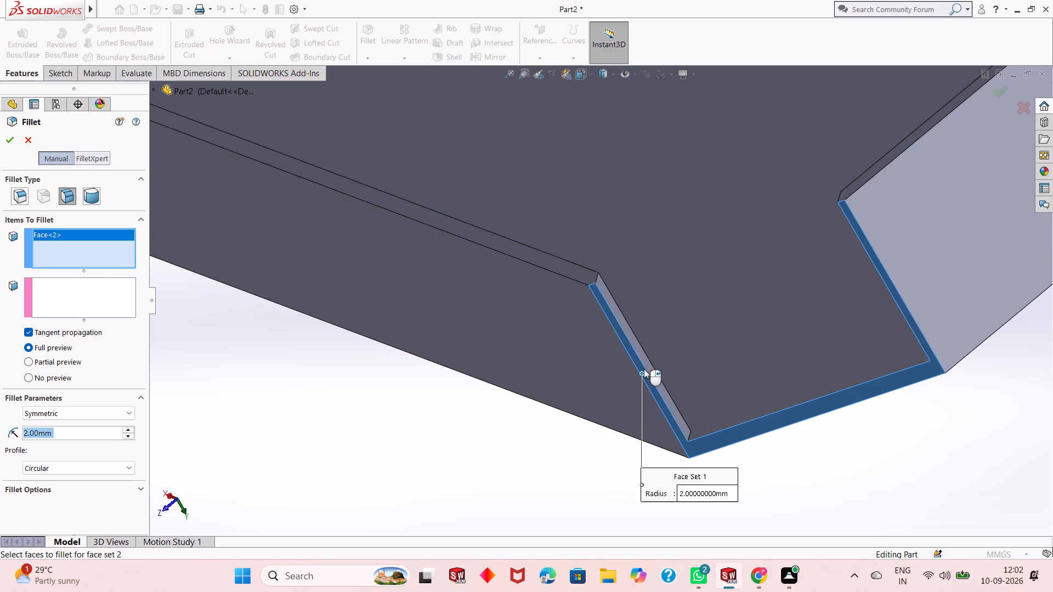
{"action": "left_click", "coordinate": [646, 364]}
{"action": "left_click", "coordinate": [72, 289]}
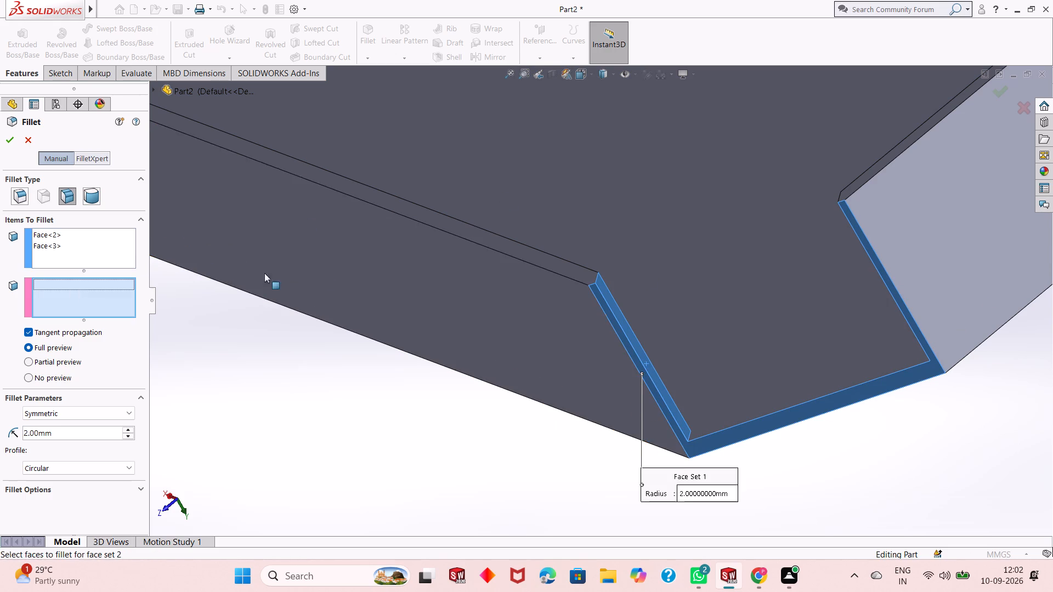
{"action": "left_click", "coordinate": [506, 246]}
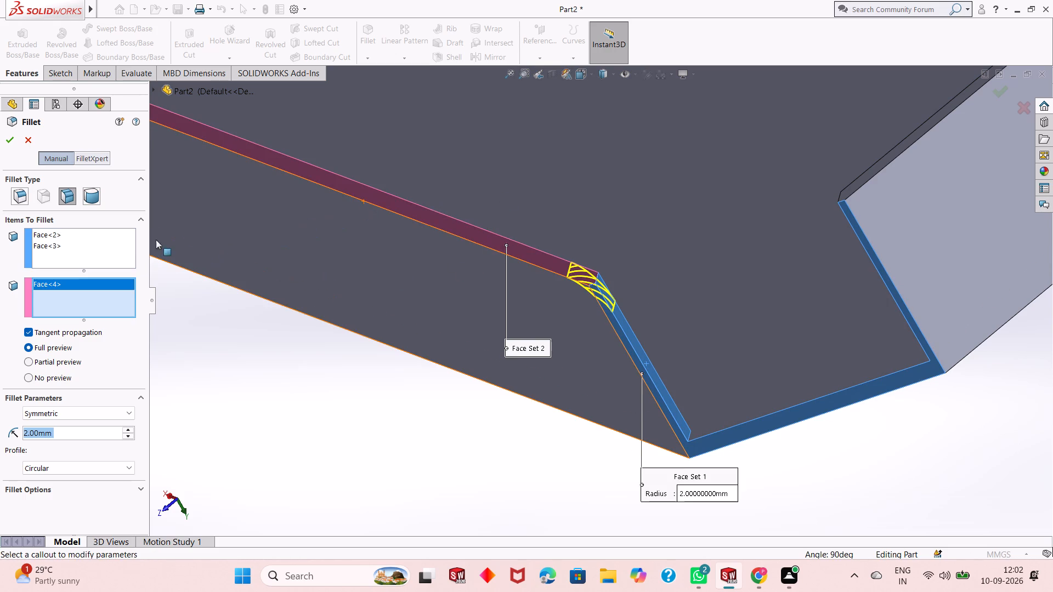
{"action": "left_click", "coordinate": [9, 140]}
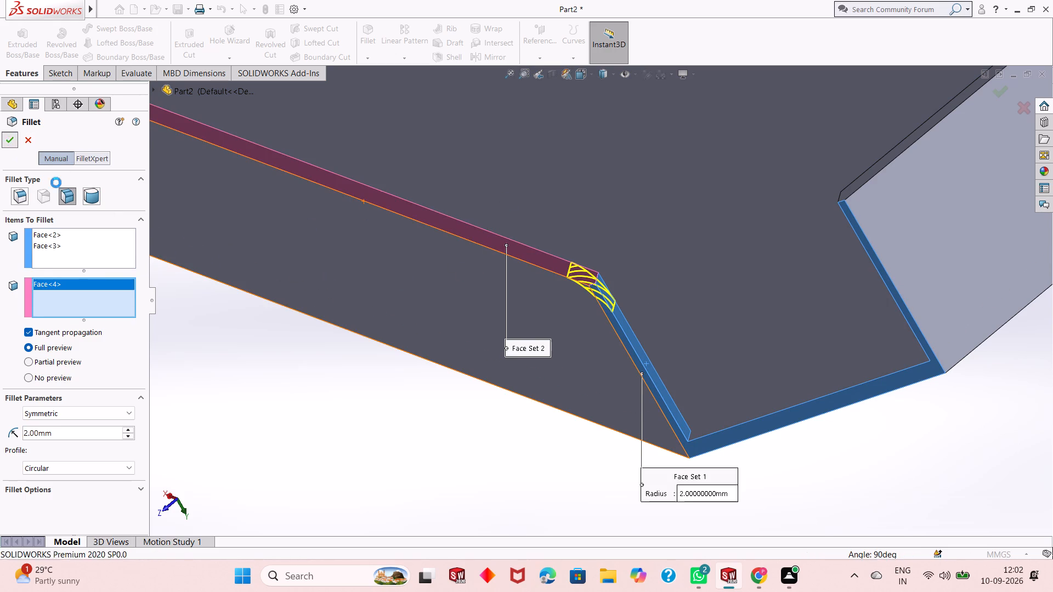
{"action": "scroll", "coordinate": [717, 352], "scroll_direction": "up", "scroll_amount": 3}
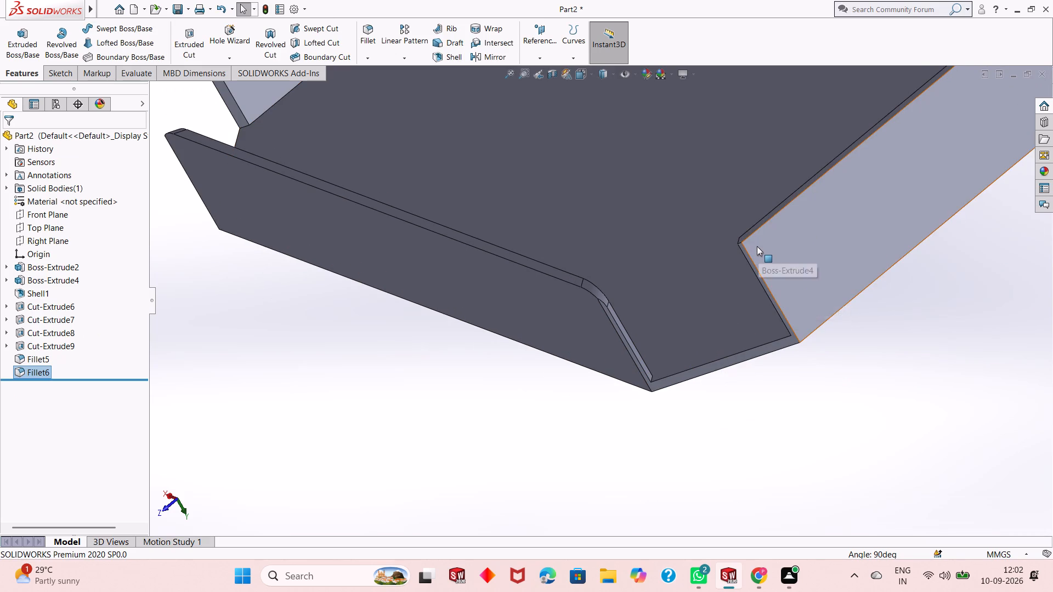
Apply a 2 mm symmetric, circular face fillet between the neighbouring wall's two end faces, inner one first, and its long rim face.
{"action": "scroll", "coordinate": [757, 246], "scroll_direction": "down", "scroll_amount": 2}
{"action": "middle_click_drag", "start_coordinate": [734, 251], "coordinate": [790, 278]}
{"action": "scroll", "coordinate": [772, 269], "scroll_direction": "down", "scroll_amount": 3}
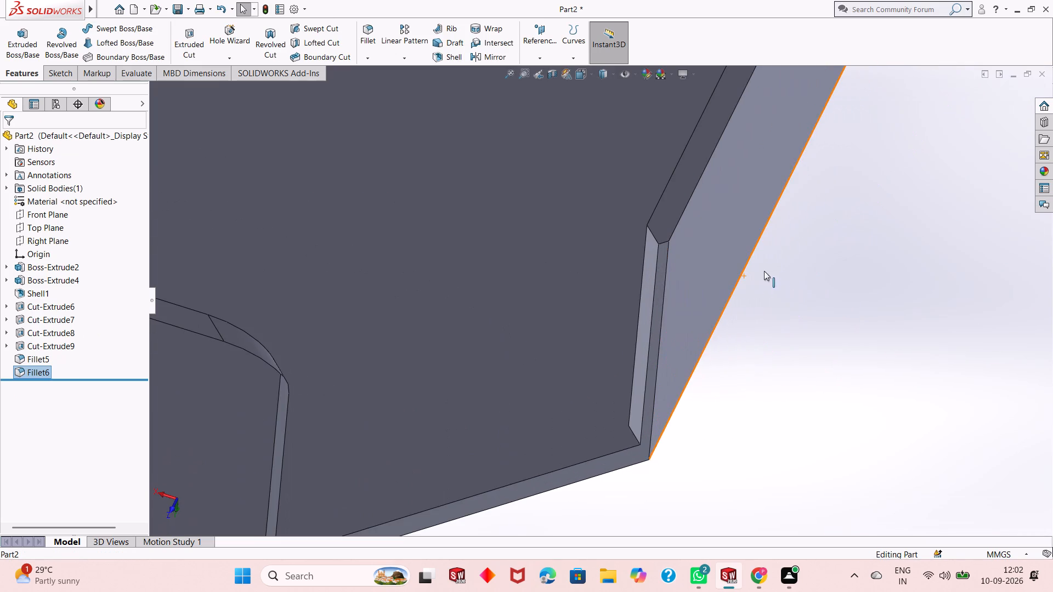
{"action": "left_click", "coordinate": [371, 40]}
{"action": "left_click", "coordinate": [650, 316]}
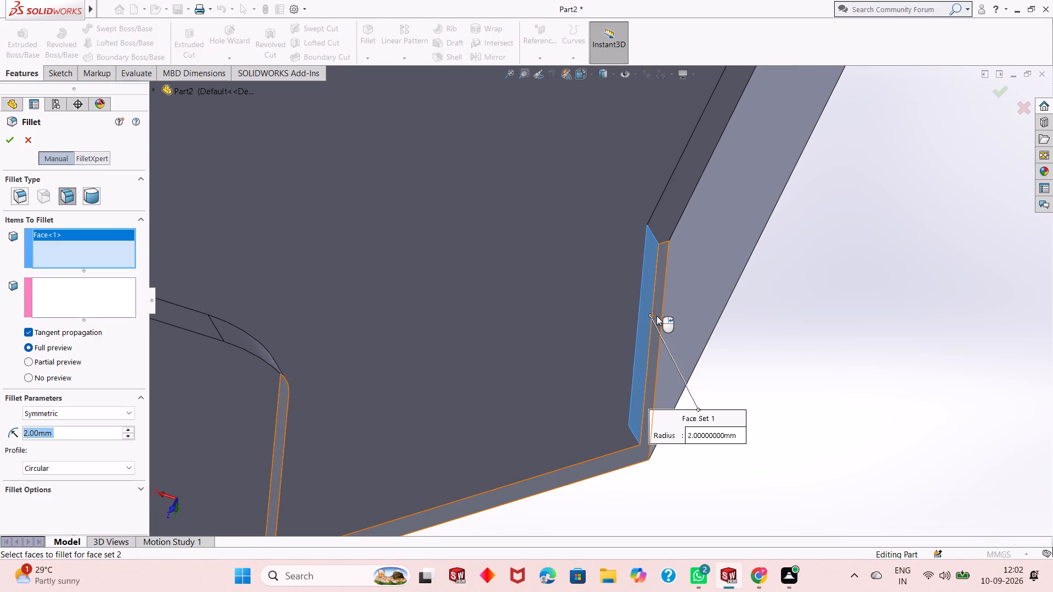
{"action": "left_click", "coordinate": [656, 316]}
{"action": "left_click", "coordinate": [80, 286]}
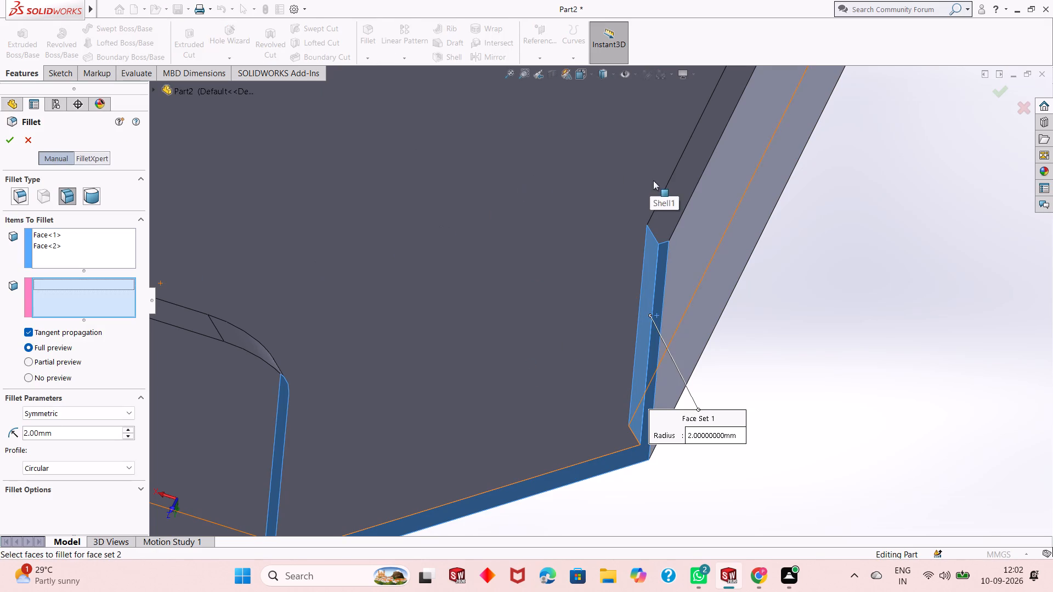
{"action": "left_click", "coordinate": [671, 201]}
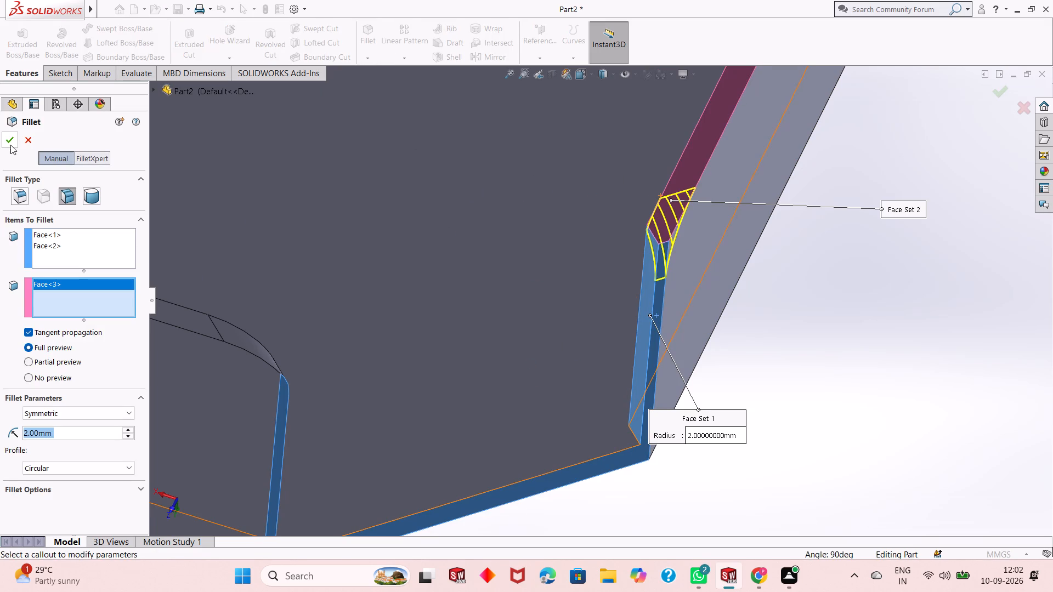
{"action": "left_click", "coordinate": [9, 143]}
Examine the new wall-end fillet from several angles and compare it with the fillets on the adjacent wall.
{"action": "middle_click_drag", "start_coordinate": [722, 403], "coordinate": [726, 371]}
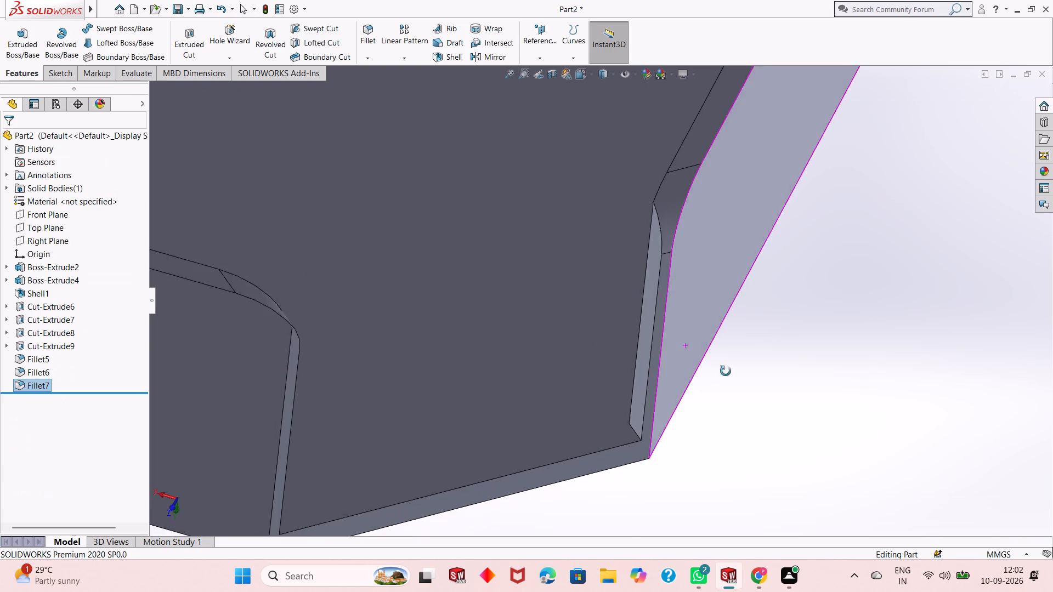
{"action": "middle_click_drag", "start_coordinate": [726, 371], "coordinate": [796, 404]}
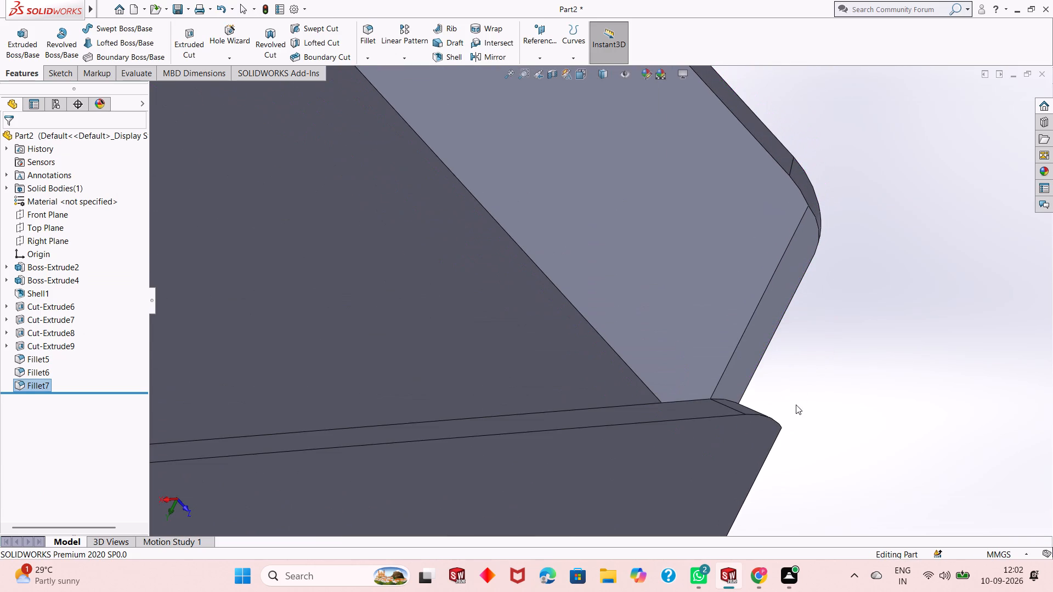
{"action": "key", "text": "Escape"}
{"action": "middle_click_drag", "start_coordinate": [810, 395], "coordinate": [712, 391]}
{"action": "scroll", "coordinate": [670, 418], "scroll_direction": "up", "scroll_amount": 5}
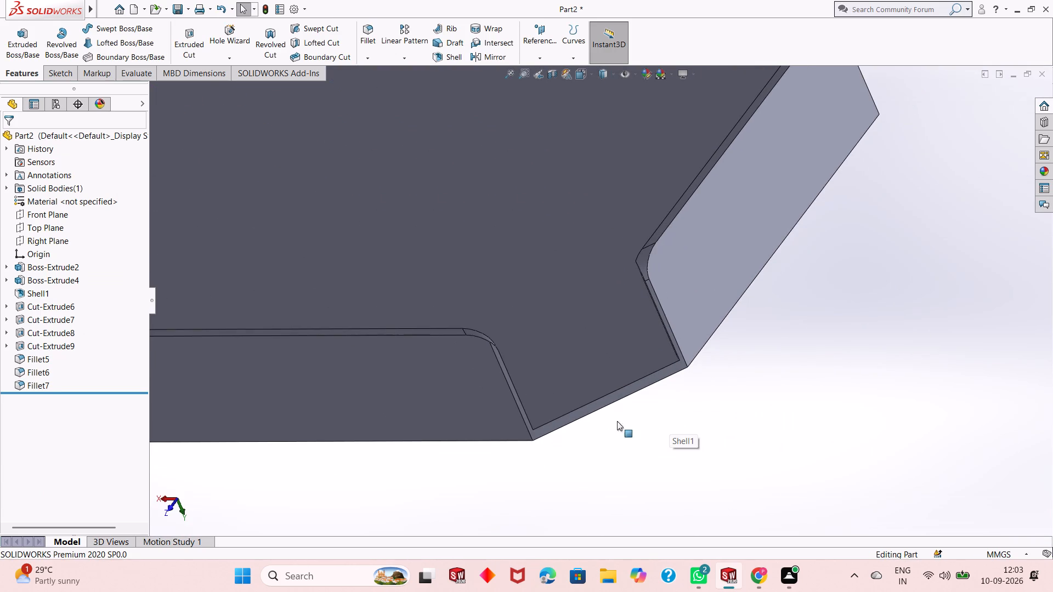
{"action": "middle_click_drag", "start_coordinate": [556, 405], "coordinate": [650, 347]}
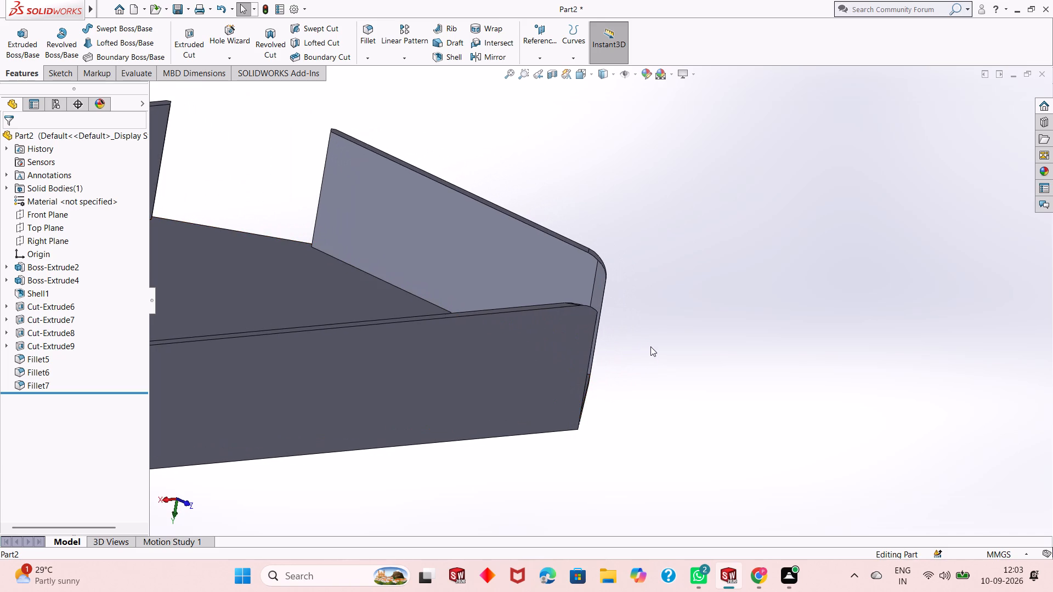
{"action": "scroll", "coordinate": [630, 368], "scroll_direction": "up", "scroll_amount": 5}
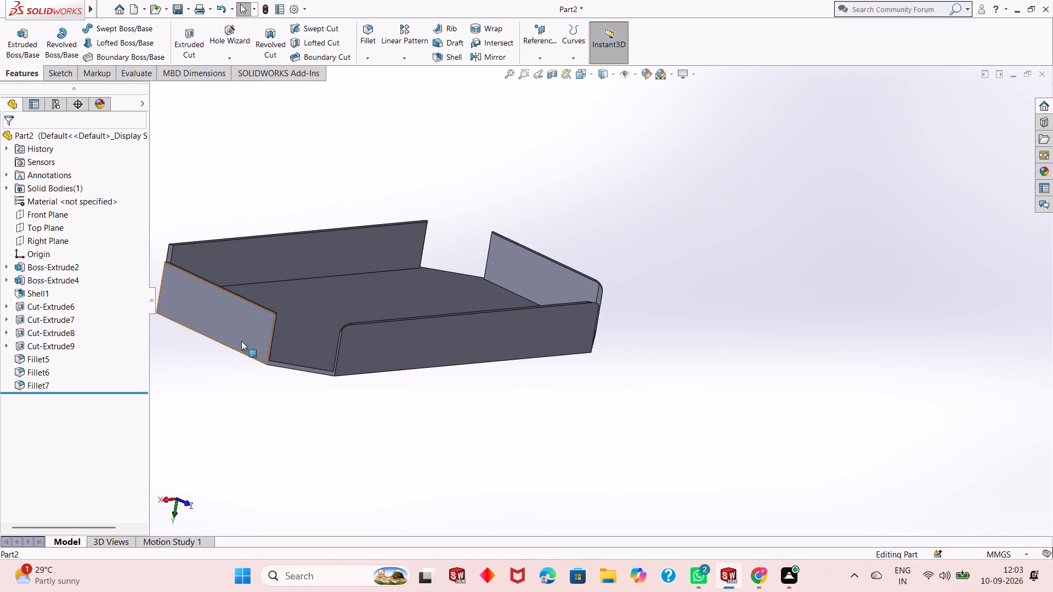
{"action": "scroll", "coordinate": [343, 337], "scroll_direction": "down", "scroll_amount": 5}
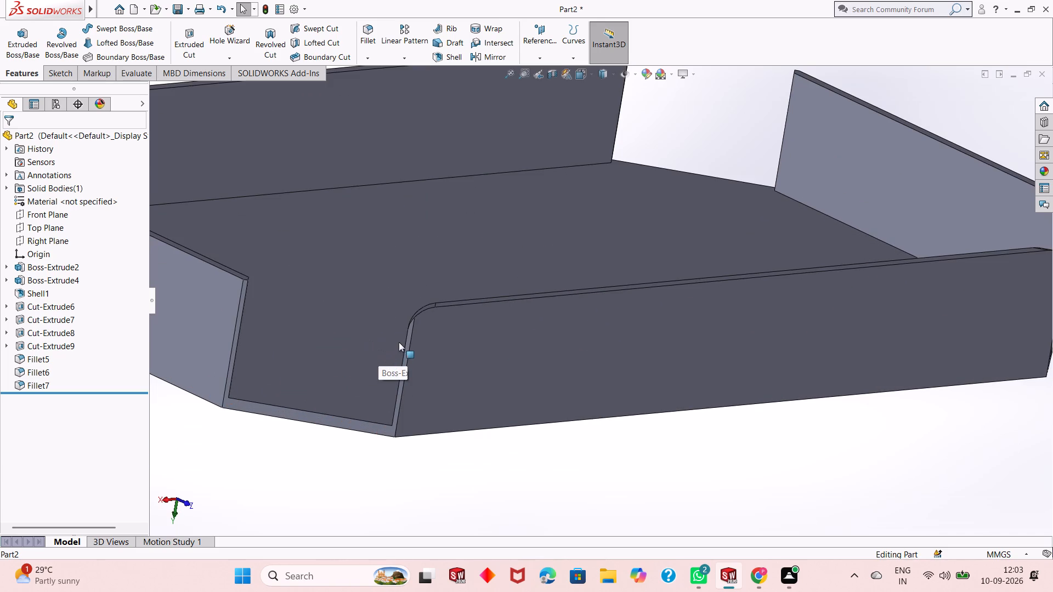
{"action": "scroll", "coordinate": [393, 333], "scroll_direction": "up", "scroll_amount": 2}
{"action": "scroll", "coordinate": [954, 264], "scroll_direction": "down", "scroll_amount": 1}
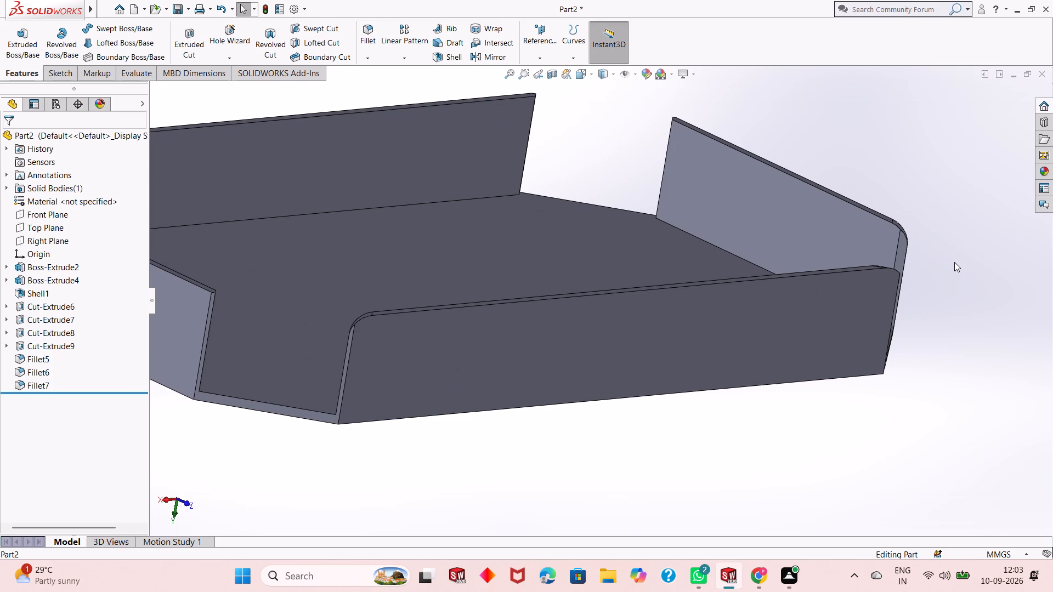
{"action": "scroll", "coordinate": [953, 261], "scroll_direction": "down", "scroll_amount": 2}
{"action": "middle_click_drag", "start_coordinate": [897, 325], "coordinate": [886, 328]}
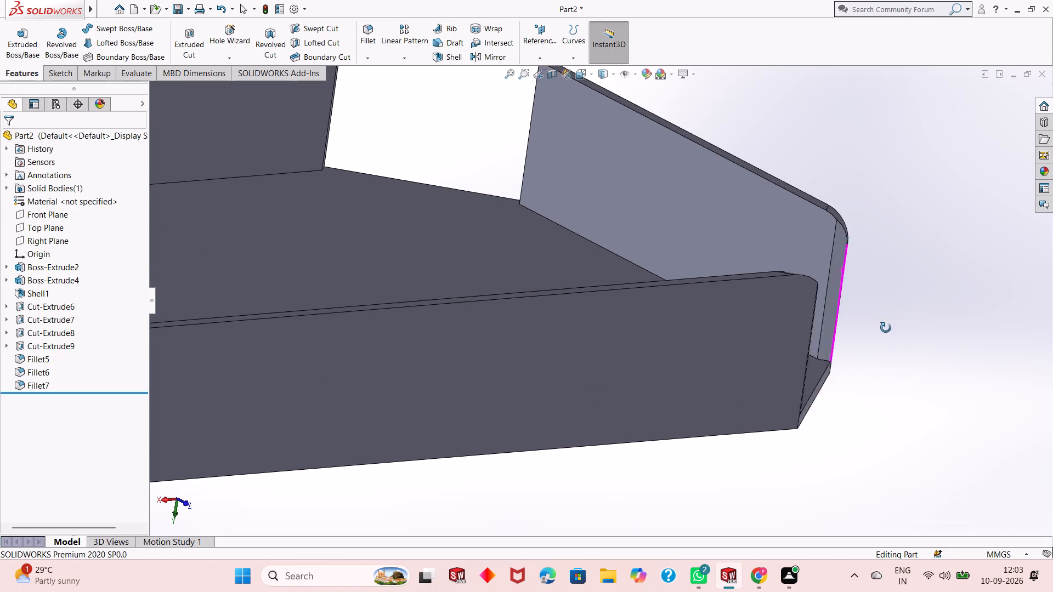
{"action": "middle_click_drag", "start_coordinate": [886, 328], "coordinate": [767, 401]}
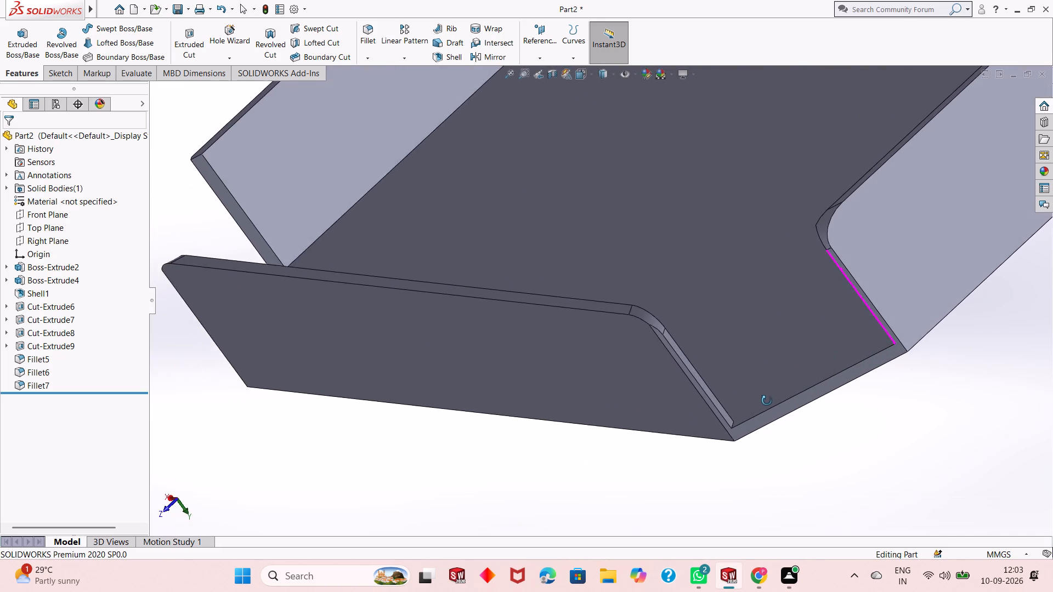
{"action": "middle_click_drag", "start_coordinate": [767, 401], "coordinate": [760, 408]}
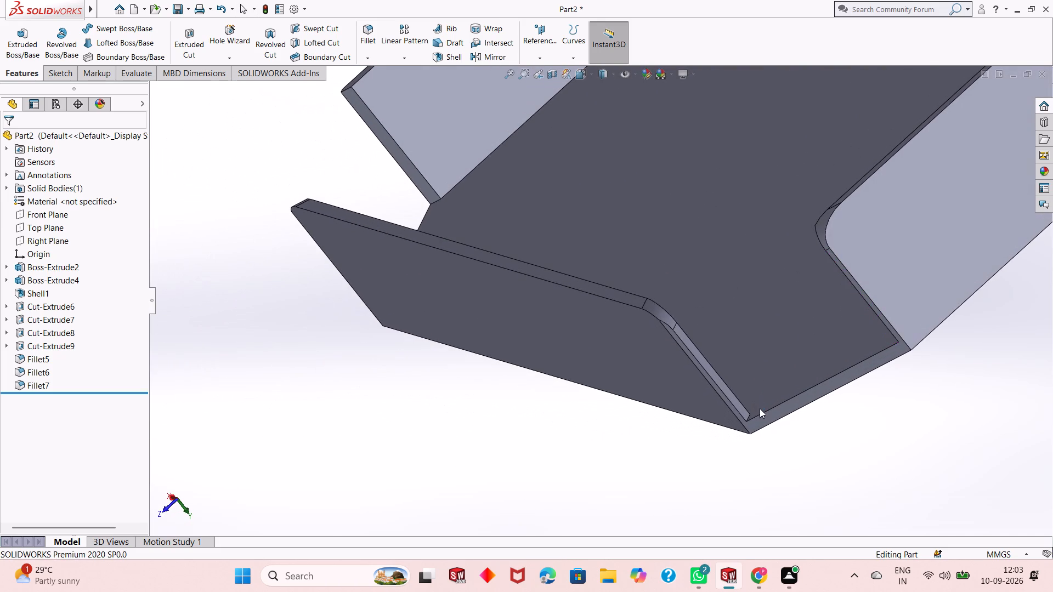
{"action": "scroll", "coordinate": [733, 360], "scroll_direction": "down", "scroll_amount": 4}
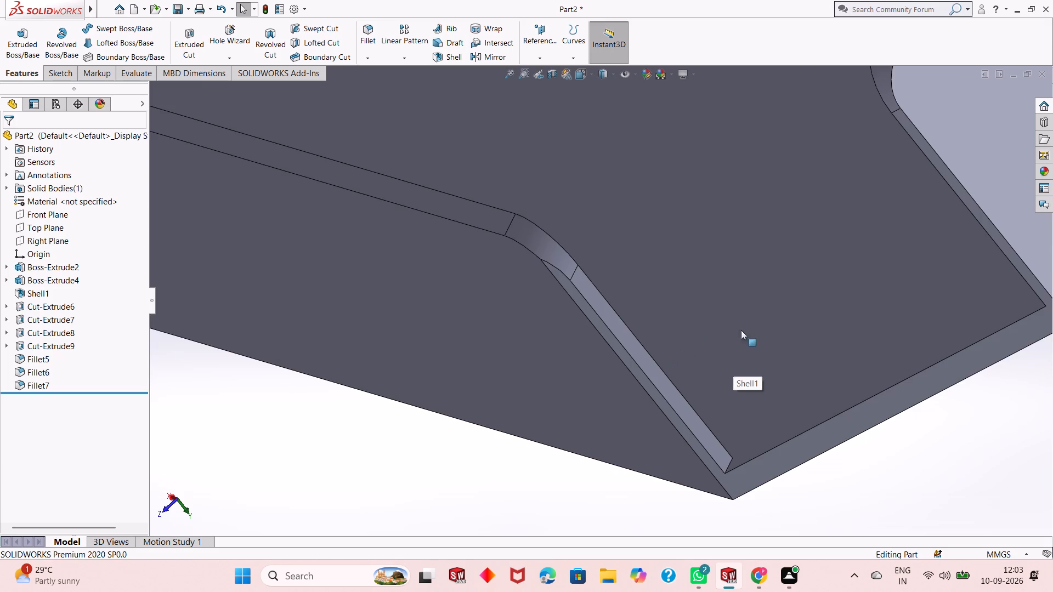
{"action": "scroll", "coordinate": [652, 360], "scroll_direction": "up", "scroll_amount": 6}
{"action": "middle_click_drag", "start_coordinate": [789, 246], "coordinate": [761, 281]}
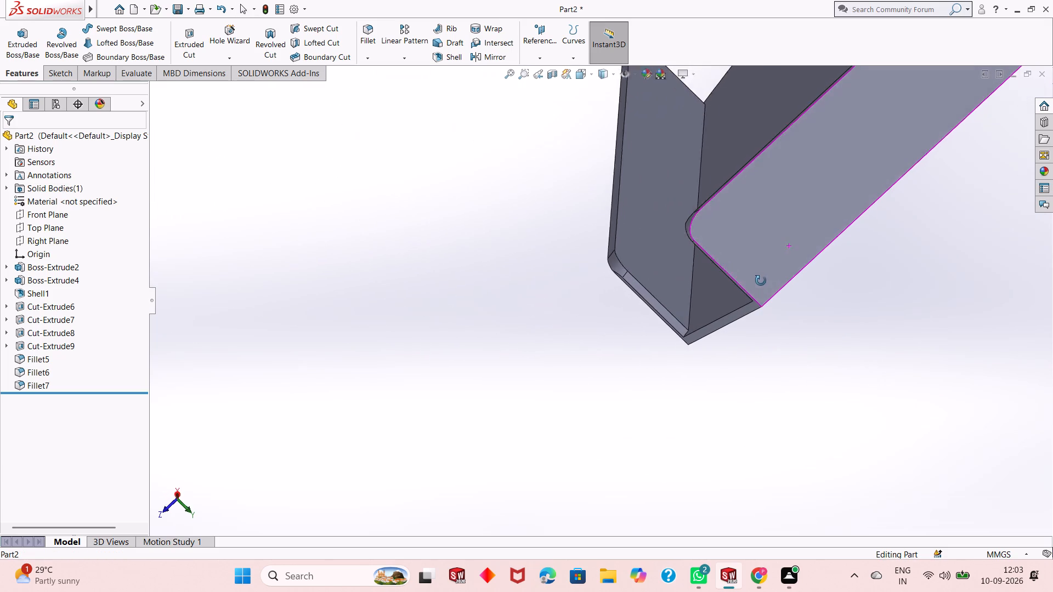
{"action": "middle_click_drag", "start_coordinate": [761, 281], "coordinate": [757, 285]}
{"action": "scroll", "coordinate": [727, 259], "scroll_direction": "down", "scroll_amount": 2}
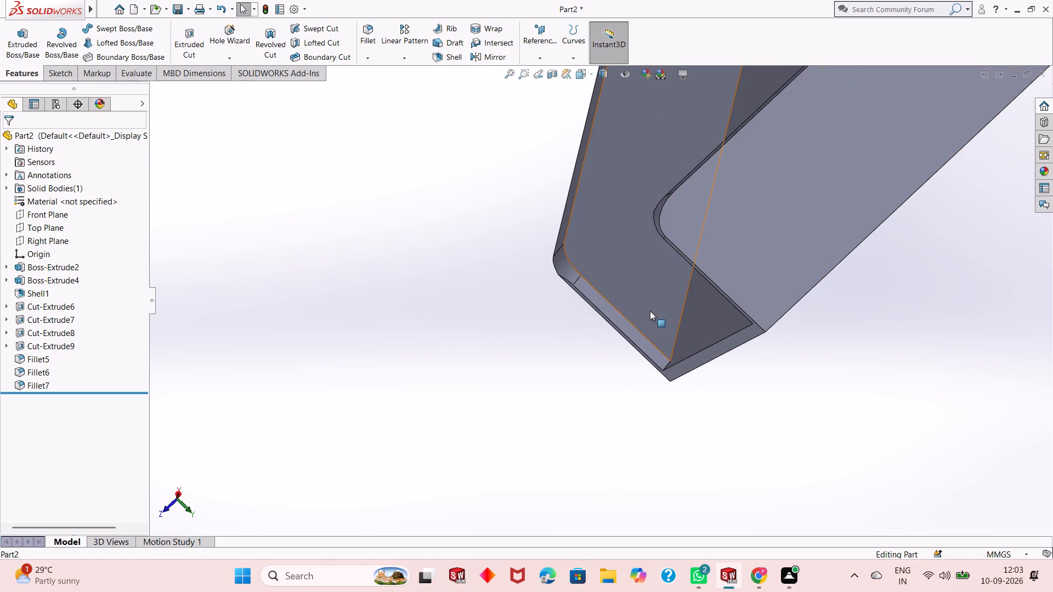
{"action": "middle_click_drag", "start_coordinate": [650, 314], "coordinate": [775, 287]}
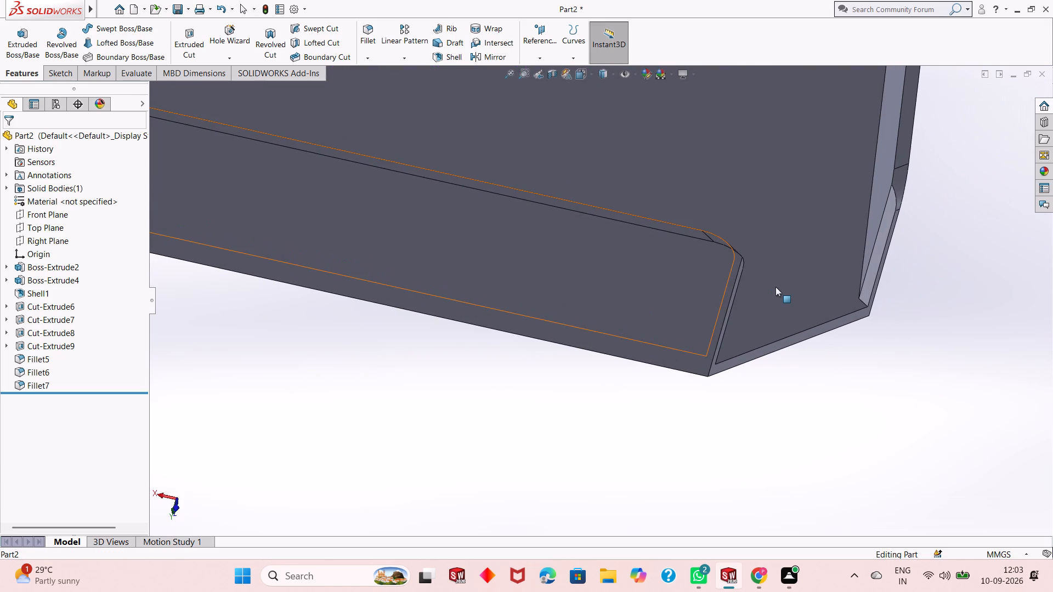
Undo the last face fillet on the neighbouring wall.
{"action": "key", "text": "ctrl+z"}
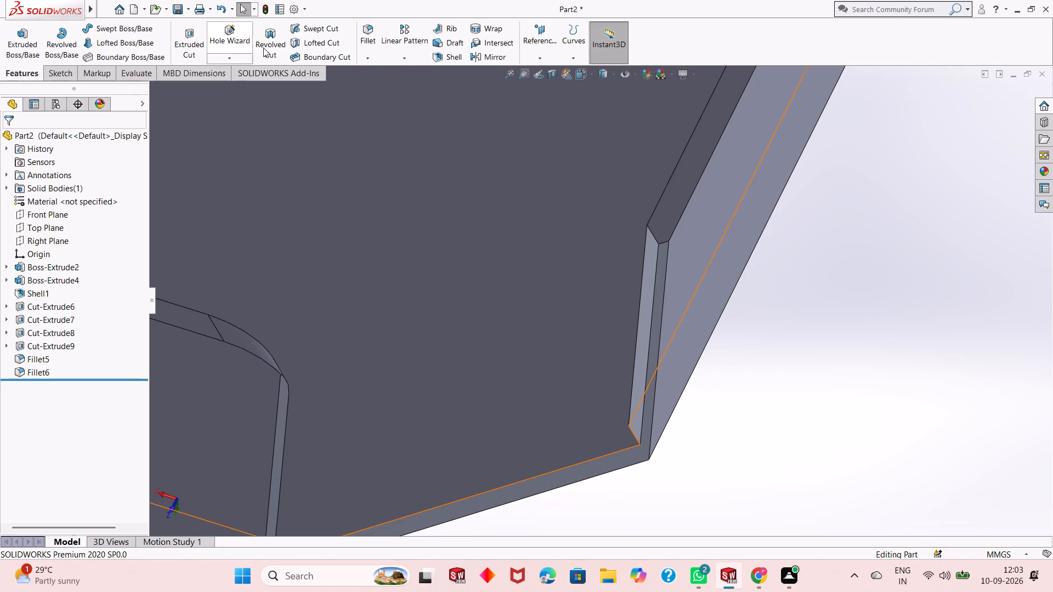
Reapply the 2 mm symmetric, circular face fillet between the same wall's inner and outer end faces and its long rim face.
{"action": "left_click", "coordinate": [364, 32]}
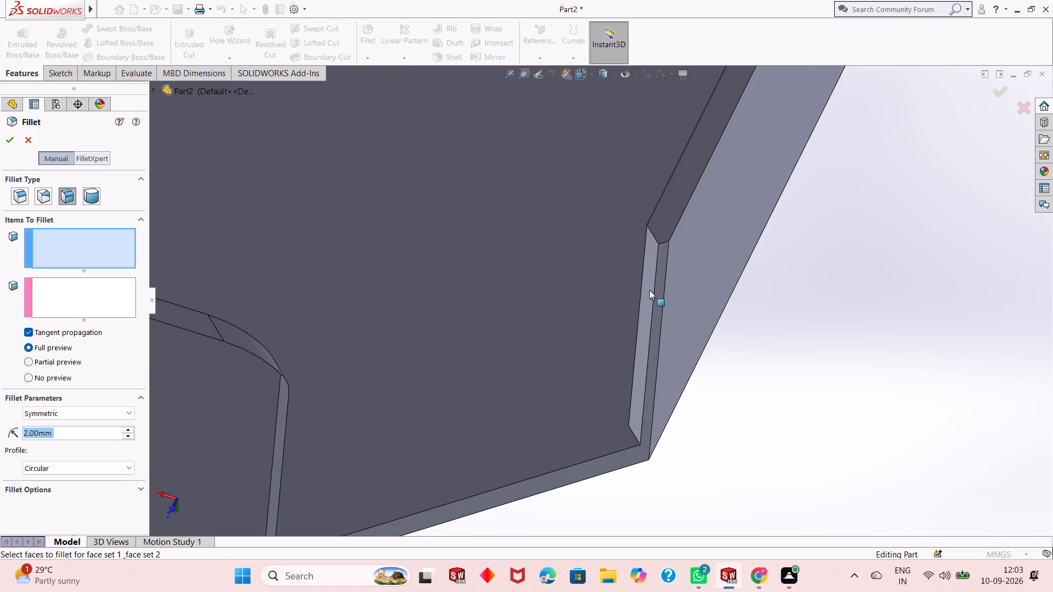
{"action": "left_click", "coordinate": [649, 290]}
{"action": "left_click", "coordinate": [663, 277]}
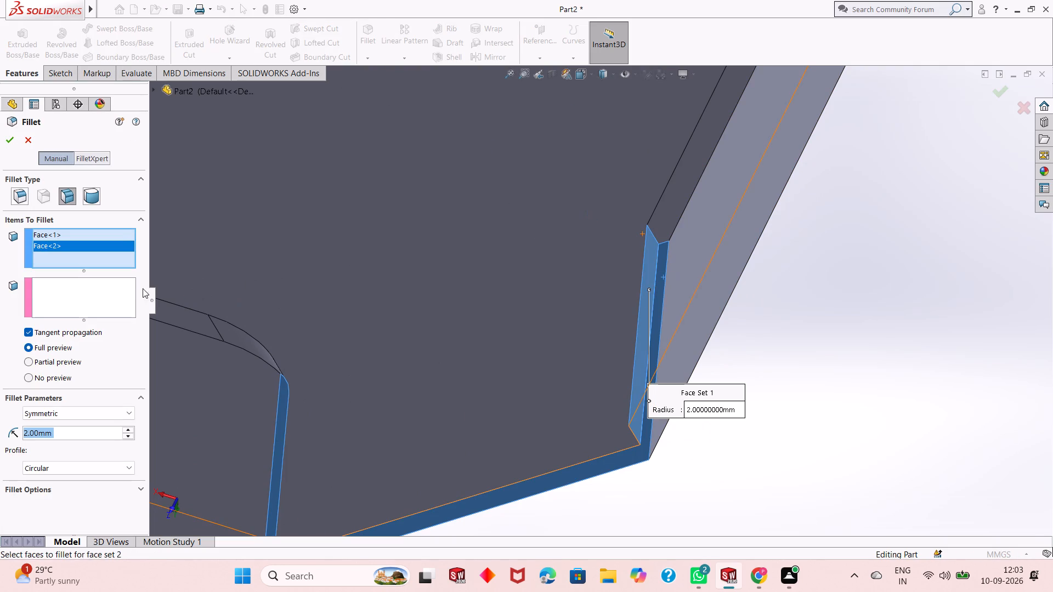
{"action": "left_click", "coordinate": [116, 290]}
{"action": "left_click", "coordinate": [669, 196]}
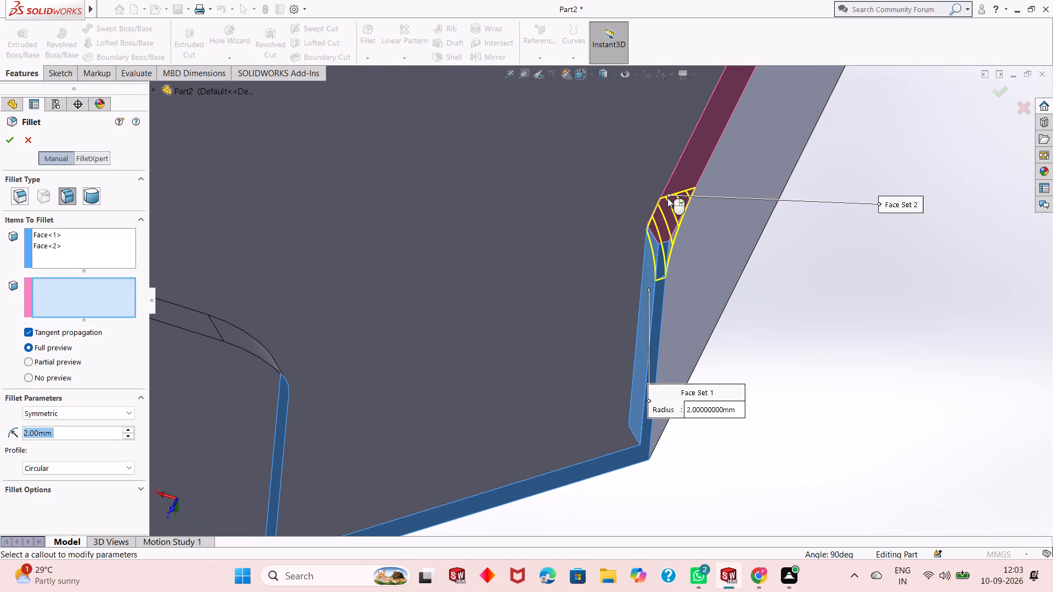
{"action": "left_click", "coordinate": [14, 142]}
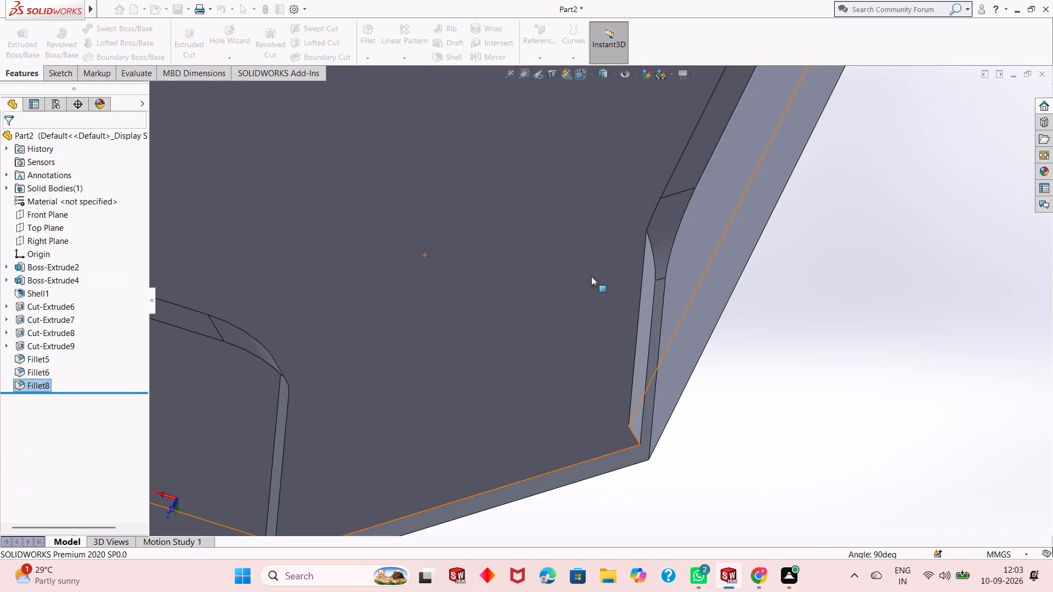
Examine the reapplied fillet and the other wall ends around the tray's open corners.
{"action": "middle_click_drag", "start_coordinate": [738, 313], "coordinate": [777, 277]}
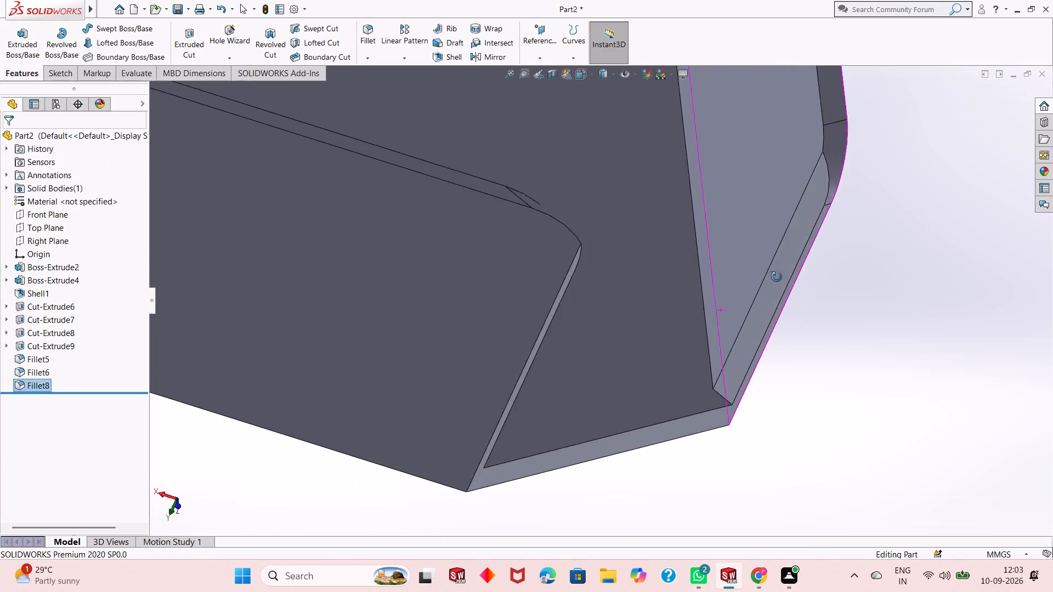
{"action": "middle_click_drag", "start_coordinate": [777, 277], "coordinate": [780, 280]}
{"action": "scroll", "coordinate": [598, 280], "scroll_direction": "up", "scroll_amount": 8}
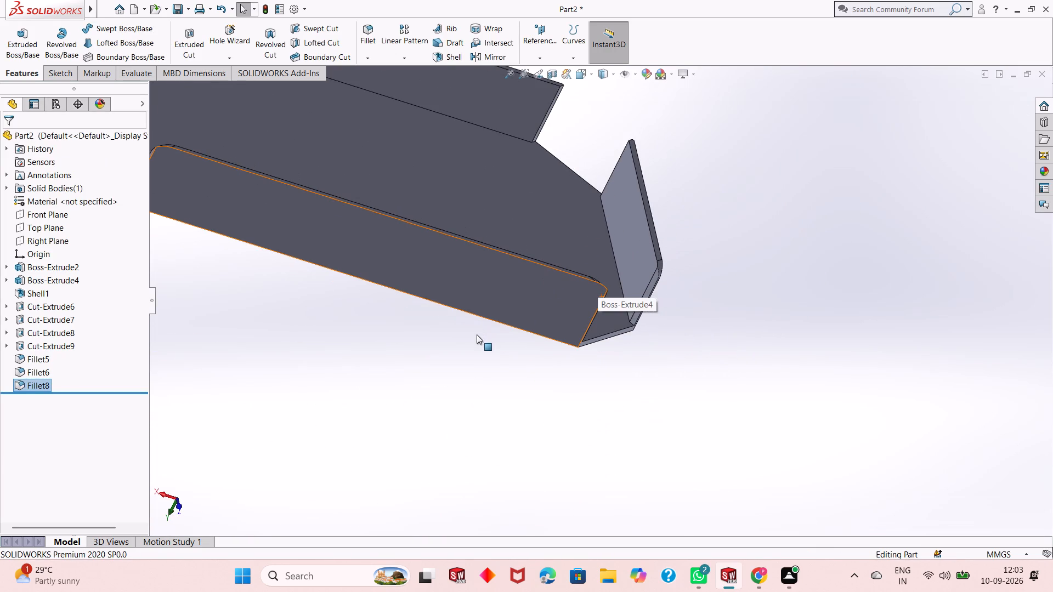
{"action": "scroll", "coordinate": [467, 359], "scroll_direction": "up", "scroll_amount": 1}
{"action": "middle_click_drag", "start_coordinate": [466, 357], "coordinate": [537, 351]}
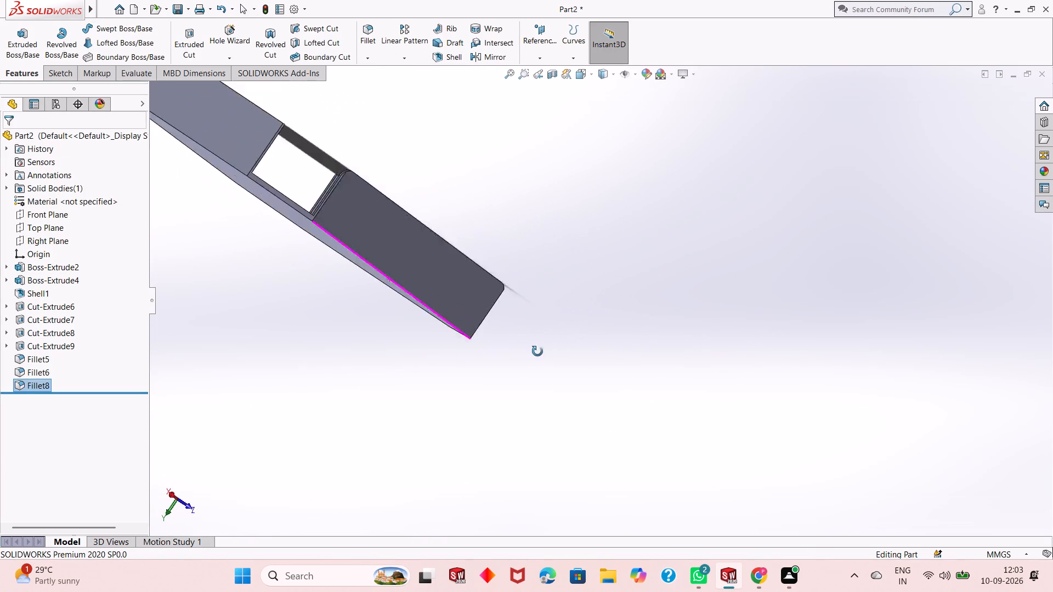
{"action": "middle_click_drag", "start_coordinate": [537, 351], "coordinate": [630, 486]}
{"action": "scroll", "coordinate": [485, 255], "scroll_direction": "down", "scroll_amount": 4}
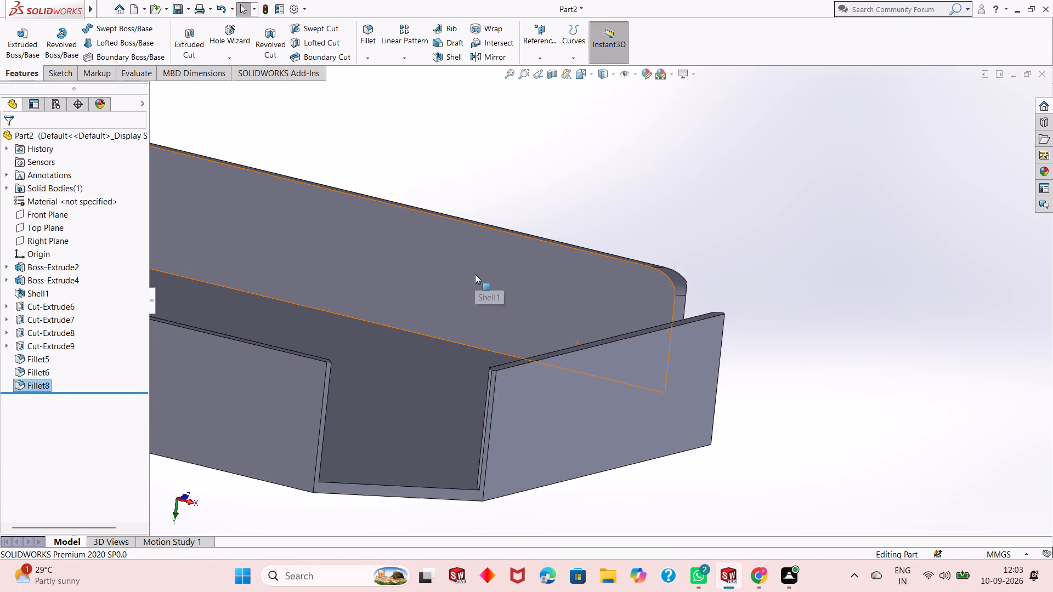
{"action": "middle_click_drag", "start_coordinate": [475, 274], "coordinate": [466, 302]}
{"action": "scroll", "coordinate": [362, 254], "scroll_direction": "up", "scroll_amount": 2}
{"action": "scroll", "coordinate": [584, 277], "scroll_direction": "down", "scroll_amount": 1}
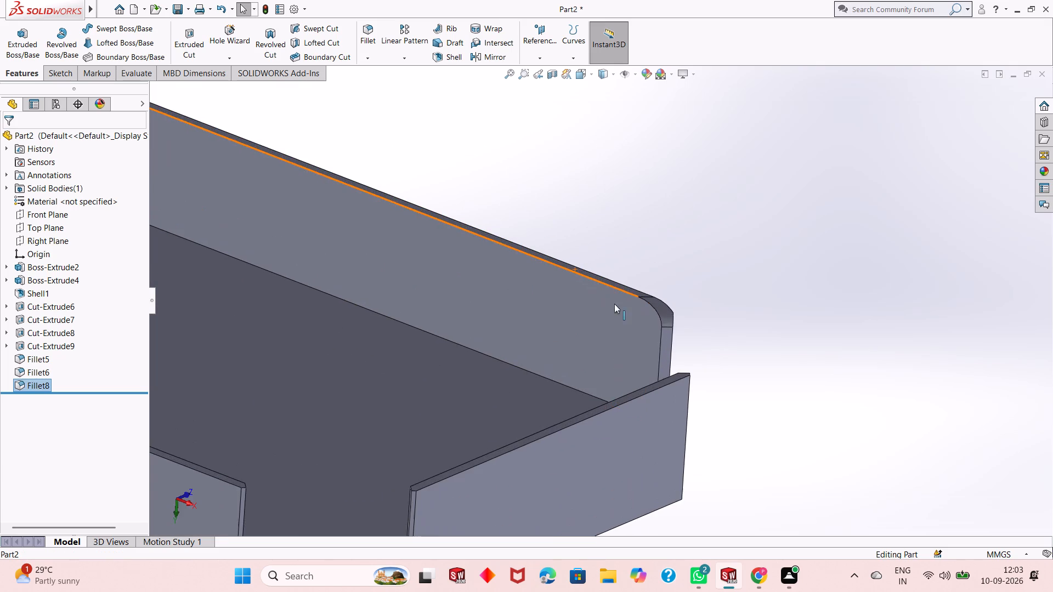
{"action": "scroll", "coordinate": [614, 304], "scroll_direction": "down", "scroll_amount": 1}
{"action": "scroll", "coordinate": [587, 286], "scroll_direction": "up", "scroll_amount": 5}
{"action": "scroll", "coordinate": [353, 209], "scroll_direction": "down", "scroll_amount": 4}
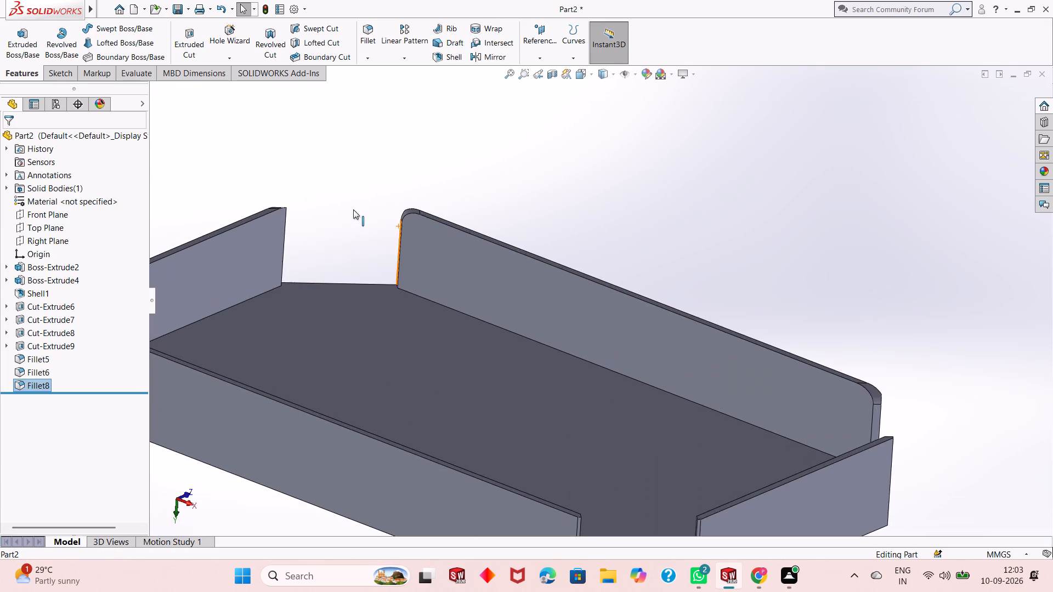
{"action": "scroll", "coordinate": [387, 241], "scroll_direction": "down", "scroll_amount": 3}
{"action": "scroll", "coordinate": [324, 252], "scroll_direction": "up", "scroll_amount": 2}
{"action": "scroll", "coordinate": [355, 289], "scroll_direction": "up", "scroll_amount": 1}
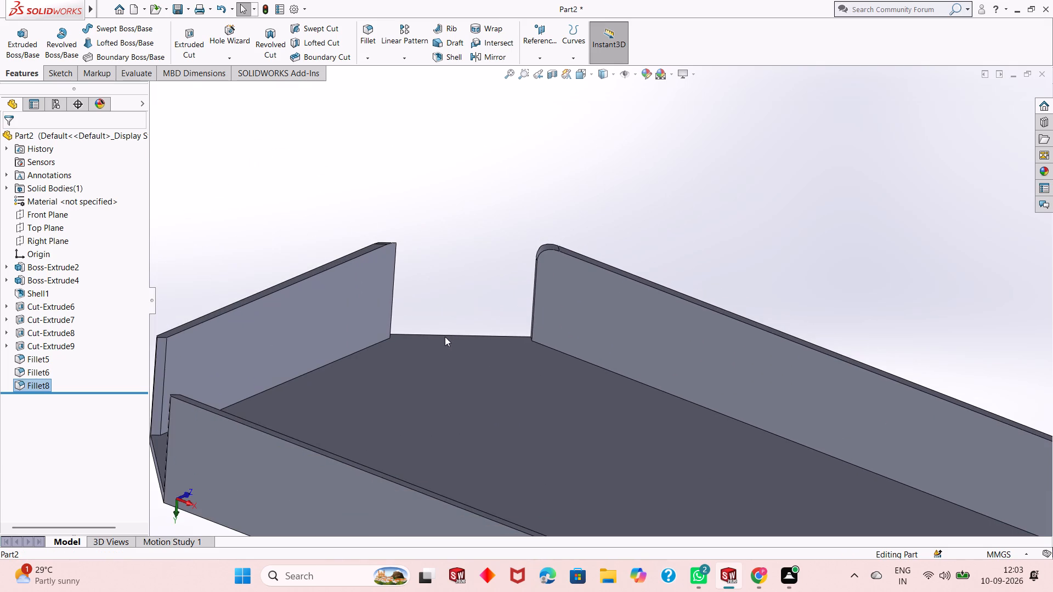
{"action": "middle_click_drag", "start_coordinate": [448, 337], "coordinate": [384, 378]}
{"action": "scroll", "coordinate": [374, 229], "scroll_direction": "down", "scroll_amount": 2}
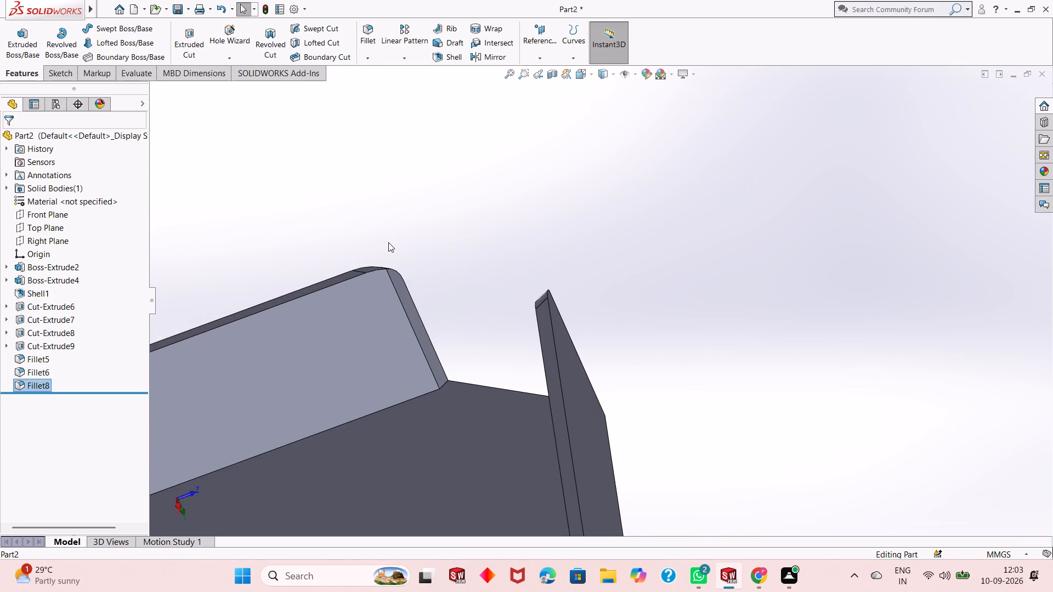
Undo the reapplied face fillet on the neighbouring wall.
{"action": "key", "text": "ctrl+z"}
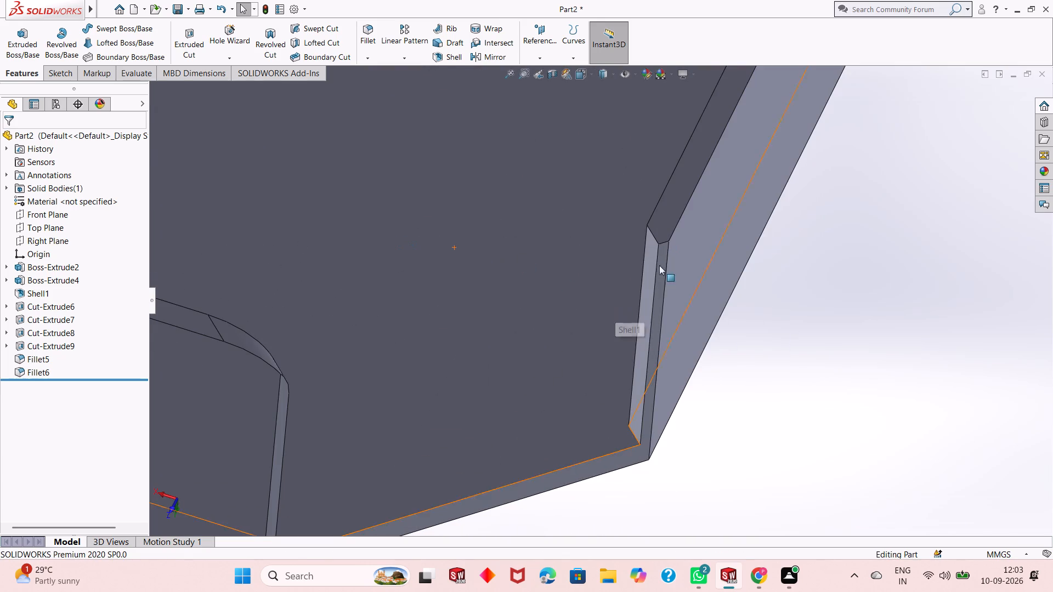
Apply a 2 mm symmetric, circular face fillet between the neighbouring short wall's inner and outer end faces and its rim face.
{"action": "left_click", "coordinate": [372, 39]}
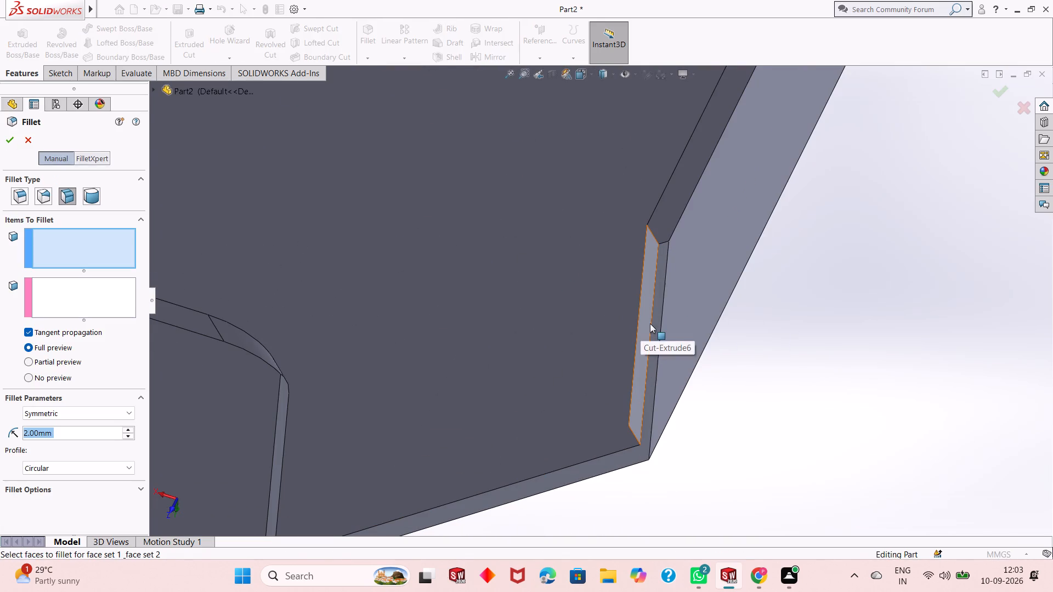
{"action": "left_click", "coordinate": [652, 330]}
{"action": "left_click", "coordinate": [647, 315]}
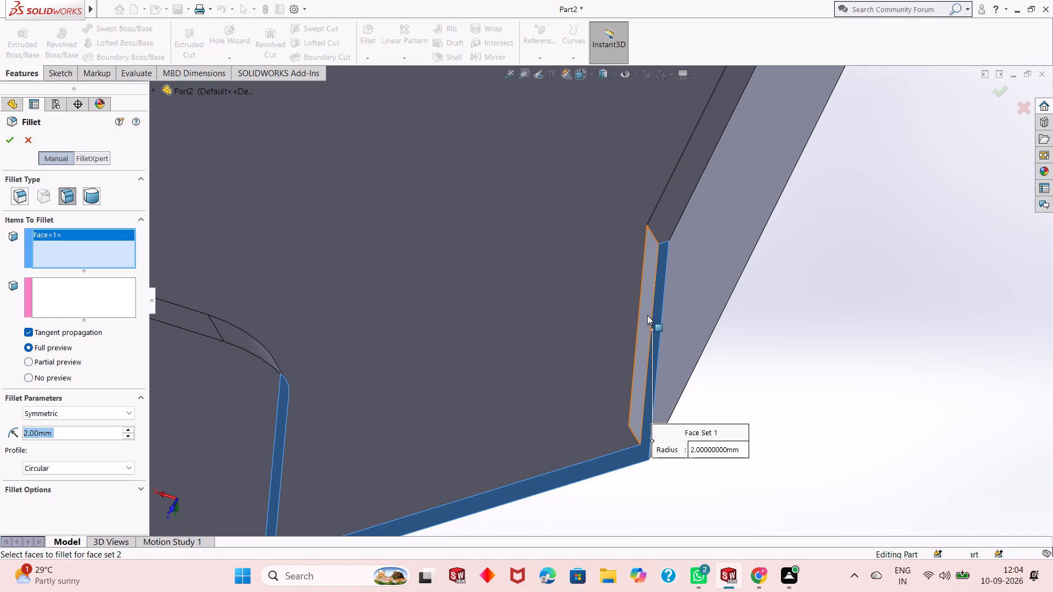
{"action": "left_click", "coordinate": [61, 298]}
{"action": "left_click", "coordinate": [659, 217]}
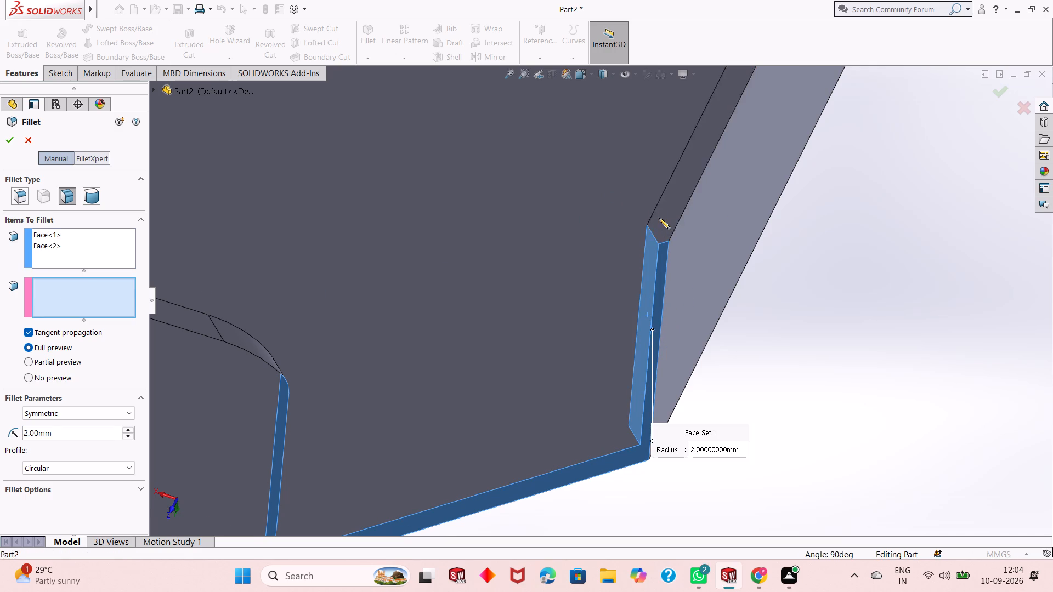
{"action": "left_click", "coordinate": [9, 139]}
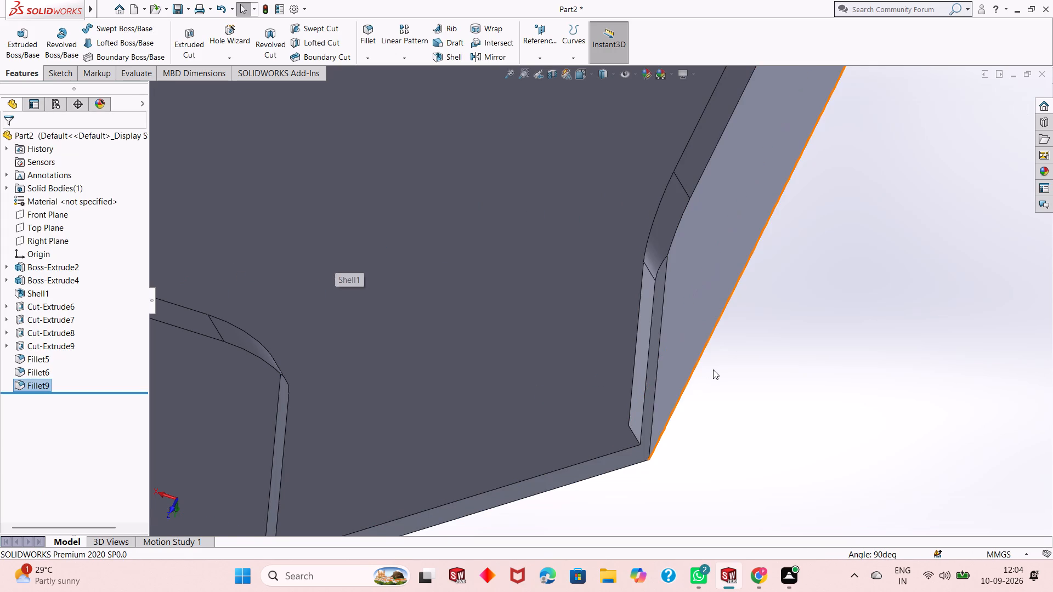
Examine the wall ends around the tray's open corners to find the next ones needing a fillet.
{"action": "middle_click_drag", "start_coordinate": [713, 369], "coordinate": [730, 294]}
{"action": "scroll", "coordinate": [731, 292], "scroll_direction": "down", "scroll_amount": 3}
{"action": "scroll", "coordinate": [728, 288], "scroll_direction": "up", "scroll_amount": 8}
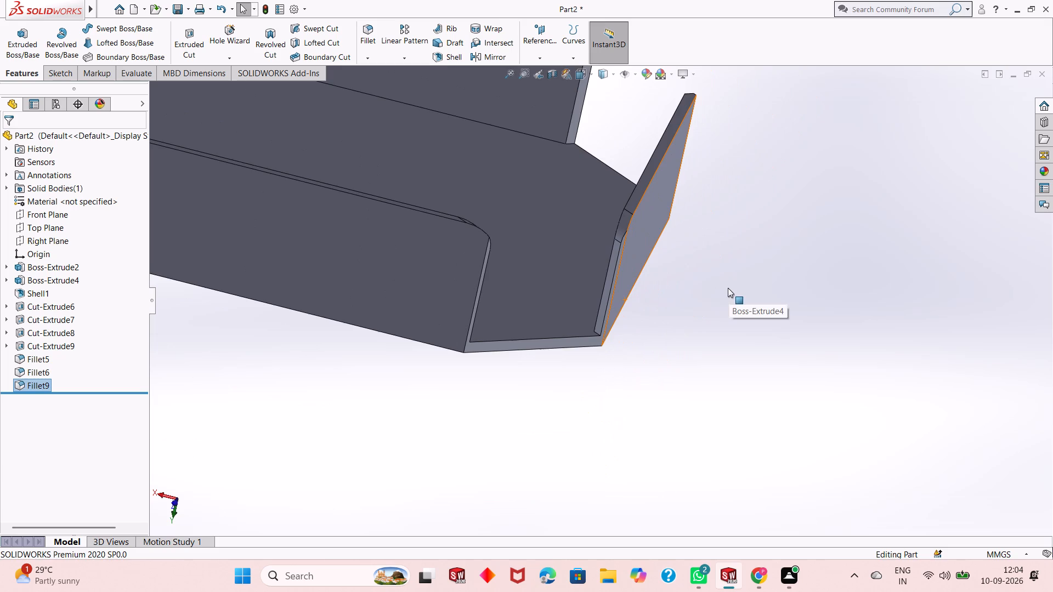
{"action": "scroll", "coordinate": [680, 252], "scroll_direction": "up", "scroll_amount": 1}
{"action": "middle_click_drag", "start_coordinate": [680, 252], "coordinate": [714, 240]}
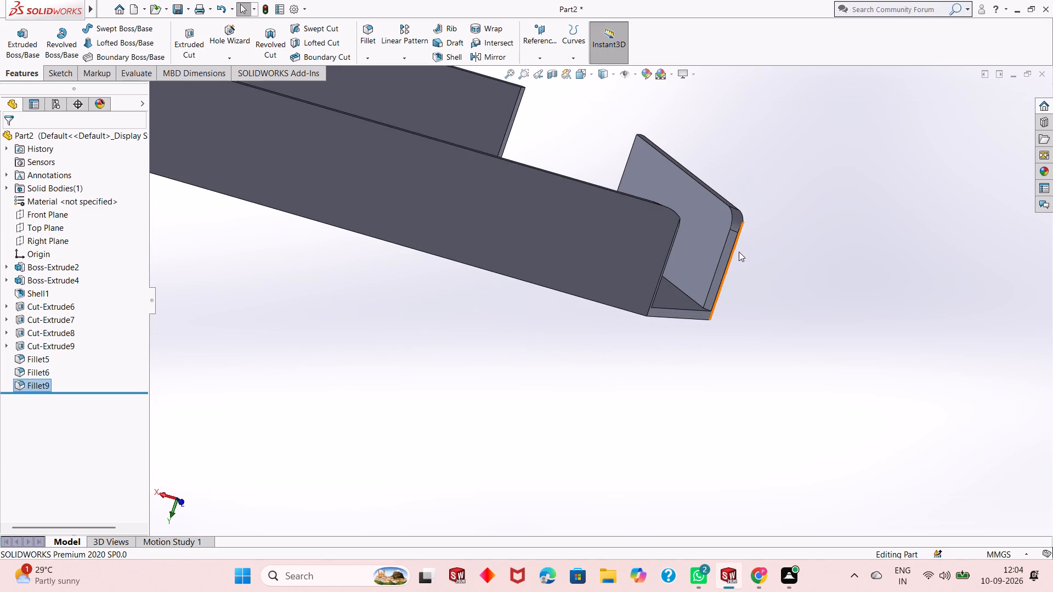
{"action": "middle_click_drag", "start_coordinate": [739, 252], "coordinate": [653, 281]}
{"action": "scroll", "coordinate": [565, 281], "scroll_direction": "up", "scroll_amount": 3}
{"action": "middle_click_drag", "start_coordinate": [875, 184], "coordinate": [843, 220]}
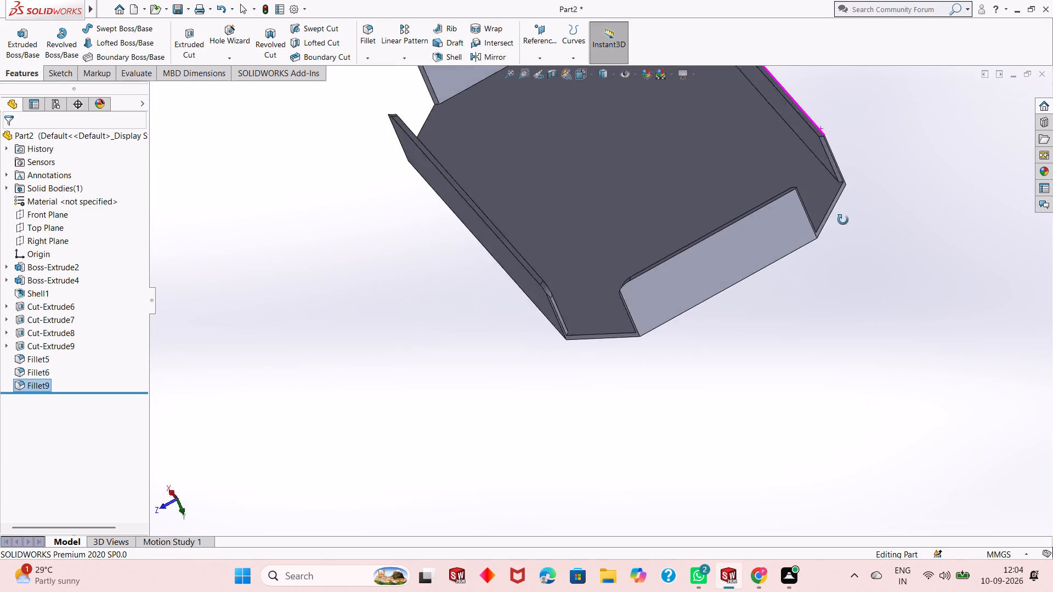
{"action": "middle_click_drag", "start_coordinate": [843, 220], "coordinate": [765, 270]}
{"action": "scroll", "coordinate": [472, 227], "scroll_direction": "up", "scroll_amount": 1}
{"action": "scroll", "coordinate": [425, 226], "scroll_direction": "up", "scroll_amount": 3}
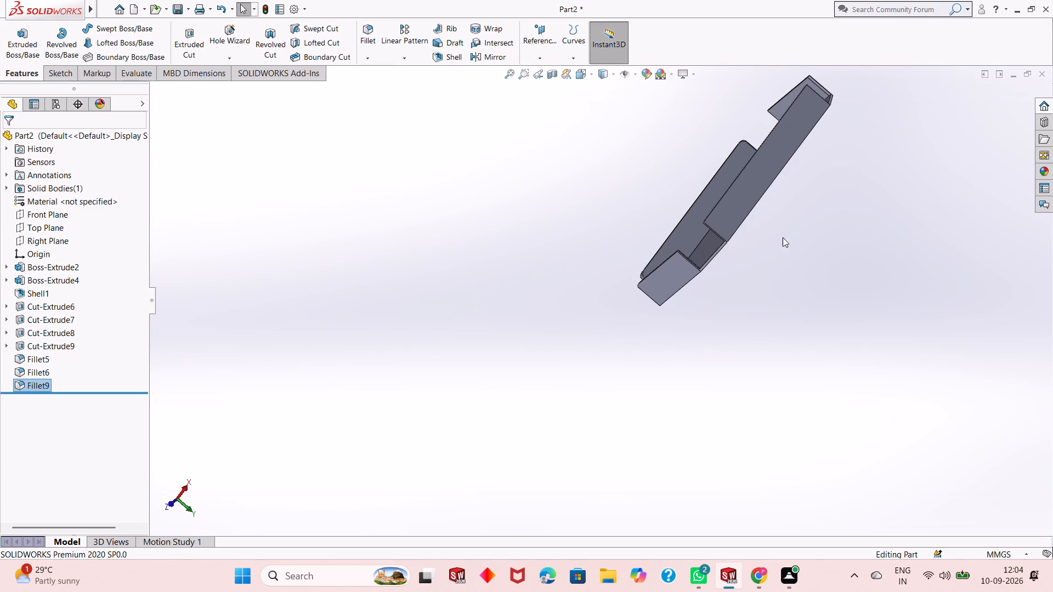
{"action": "scroll", "coordinate": [740, 200], "scroll_direction": "down", "scroll_amount": 4}
{"action": "middle_click_drag", "start_coordinate": [649, 293], "coordinate": [695, 367]}
{"action": "middle_click_drag", "start_coordinate": [309, 374], "coordinate": [319, 222]}
{"action": "middle_click_drag", "start_coordinate": [937, 331], "coordinate": [853, 371]}
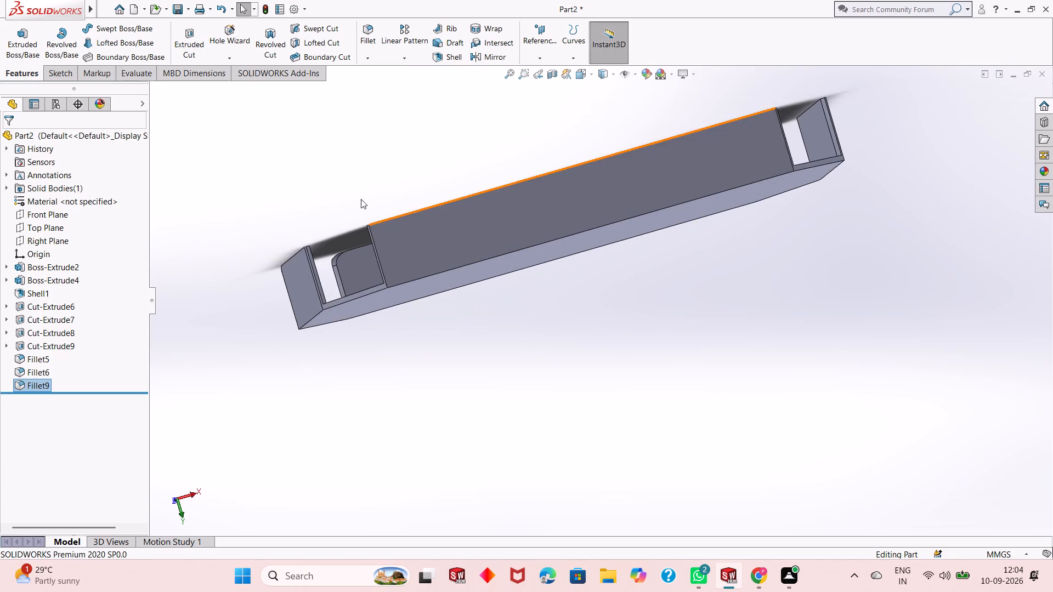
Add a 2 mm symmetric, circular face fillet between the two end faces and the rim face at the short wall's other end.
{"action": "scroll", "coordinate": [347, 204], "scroll_direction": "down", "scroll_amount": 3}
{"action": "scroll", "coordinate": [347, 286], "scroll_direction": "down", "scroll_amount": 2}
{"action": "middle_click_drag", "start_coordinate": [351, 292], "coordinate": [364, 334]}
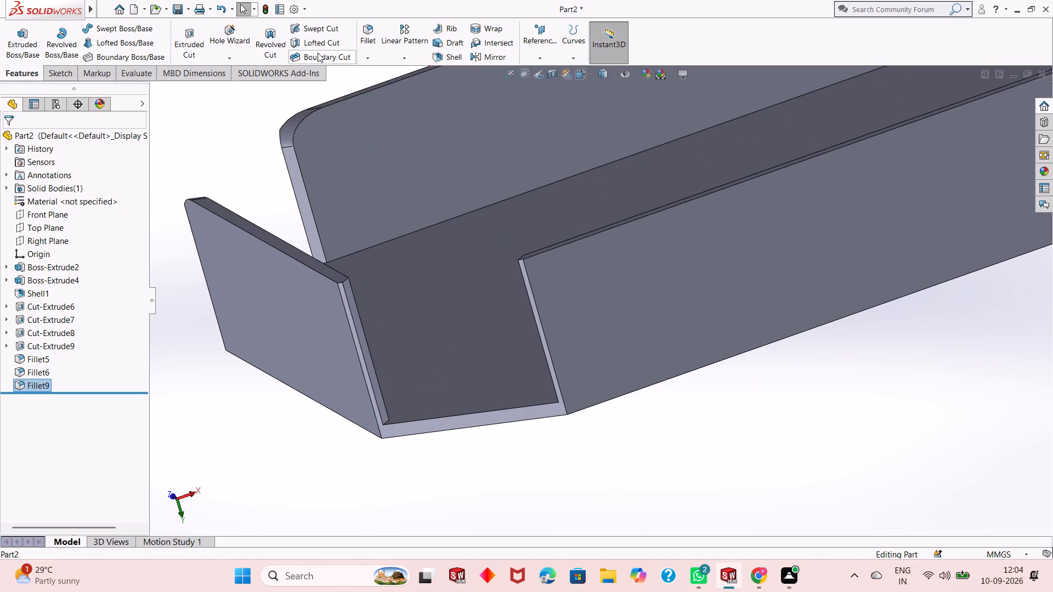
{"action": "left_click", "coordinate": [375, 35]}
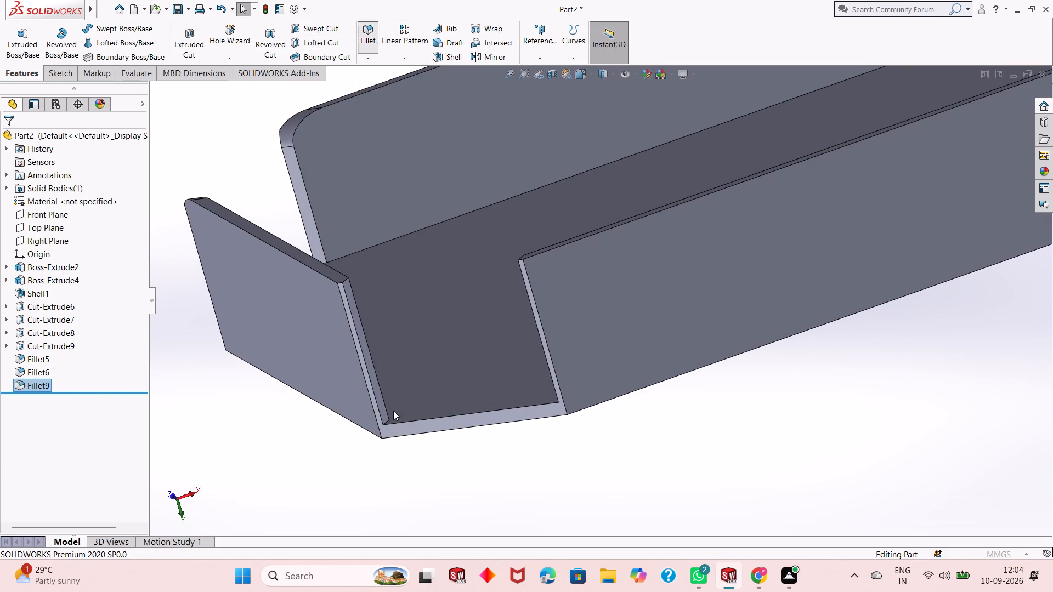
{"action": "left_click", "coordinate": [378, 412]}
{"action": "left_click", "coordinate": [378, 394]}
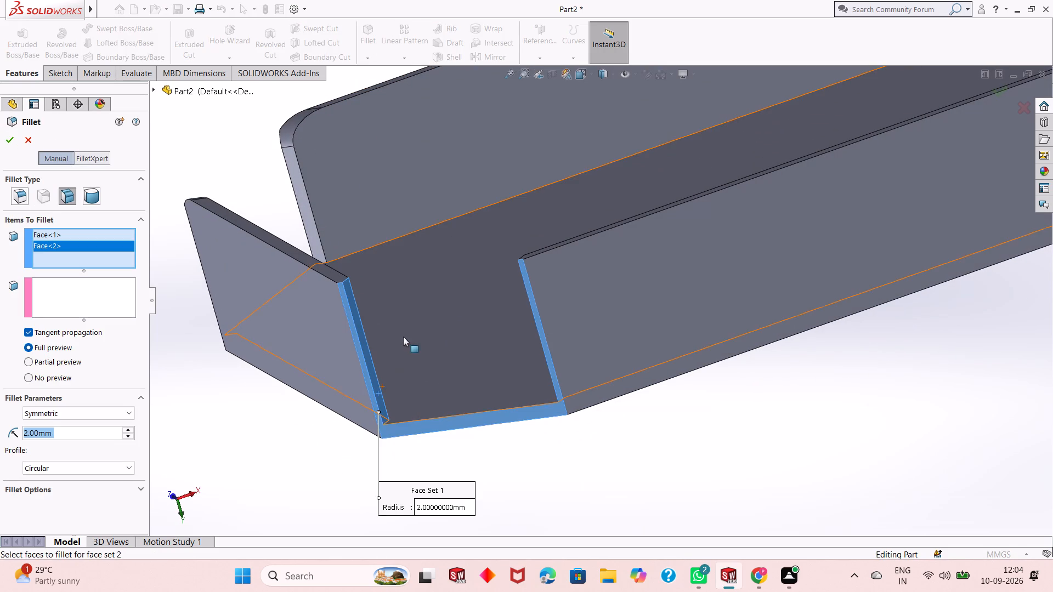
{"action": "left_click", "coordinate": [46, 300]}
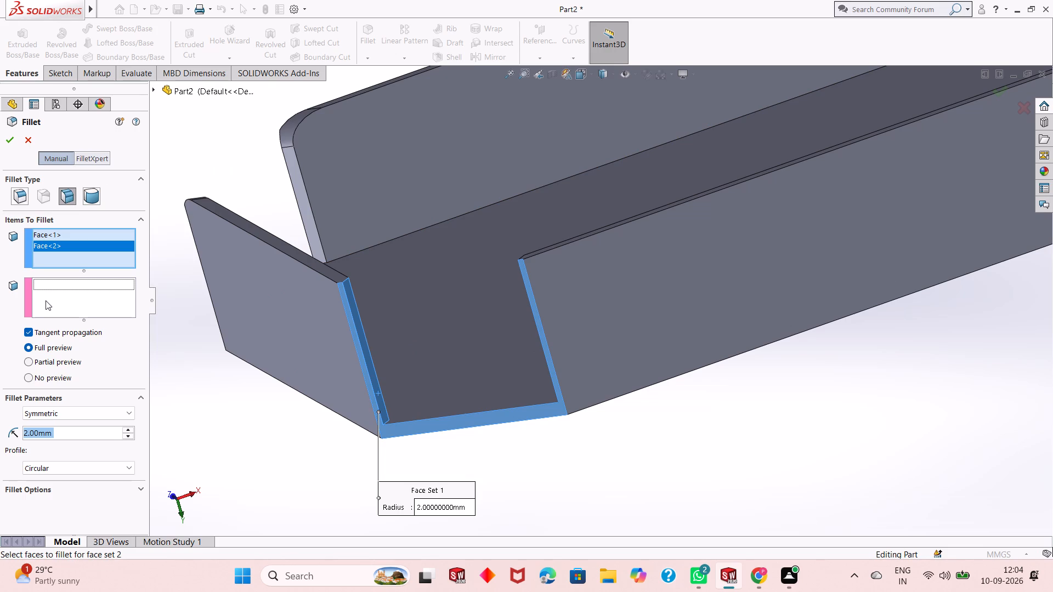
{"action": "left_click", "coordinate": [308, 258]}
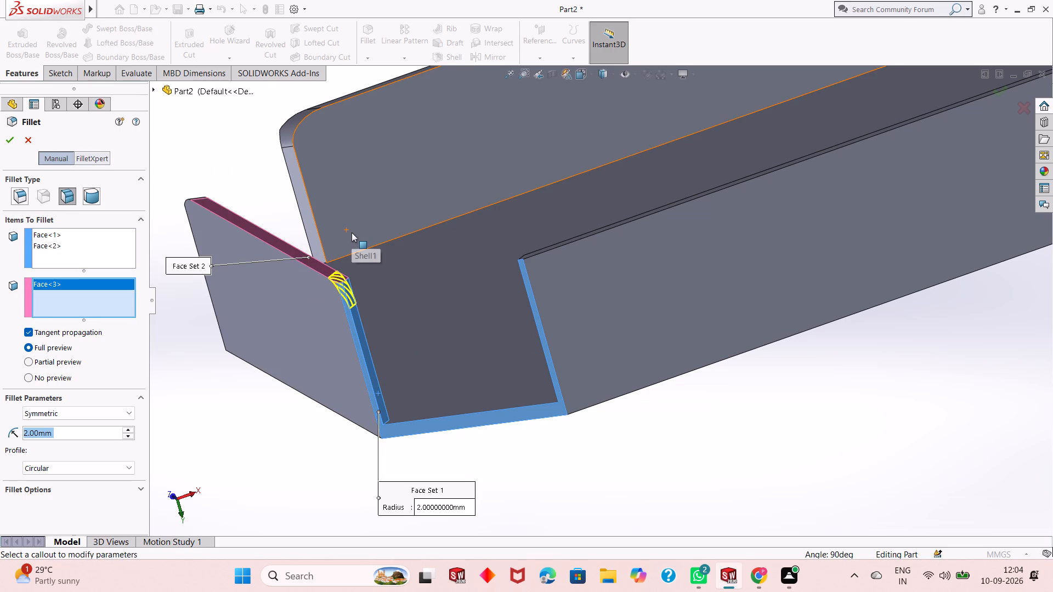
{"action": "left_click", "coordinate": [9, 146]}
Add a 2 mm symmetric, circular face fillet between the end faces and rim face of the adjoining long wall at the same open corner.
{"action": "middle_click_drag", "start_coordinate": [486, 343], "coordinate": [539, 357]}
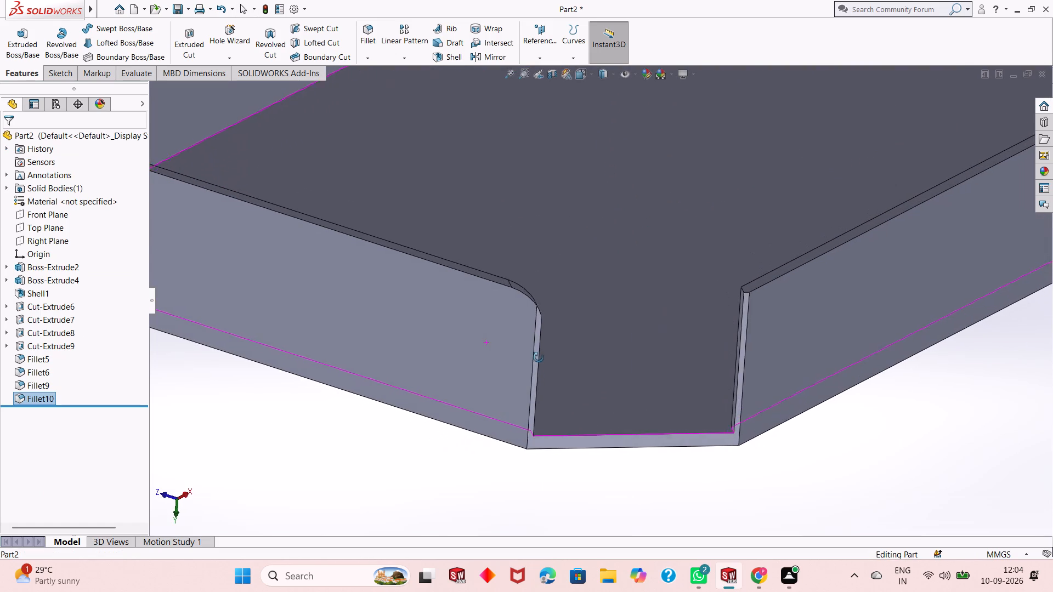
{"action": "middle_click_drag", "start_coordinate": [539, 357], "coordinate": [540, 357]}
{"action": "scroll", "coordinate": [726, 323], "scroll_direction": "down", "scroll_amount": 2}
{"action": "scroll", "coordinate": [824, 304], "scroll_direction": "down", "scroll_amount": 2}
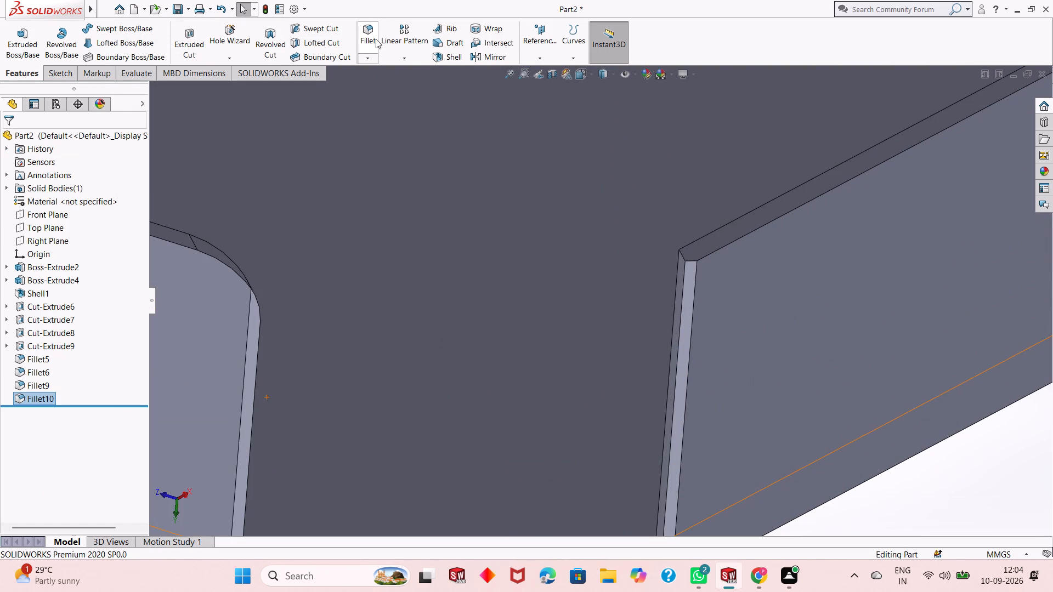
{"action": "left_click", "coordinate": [369, 36]}
{"action": "left_click", "coordinate": [690, 302]}
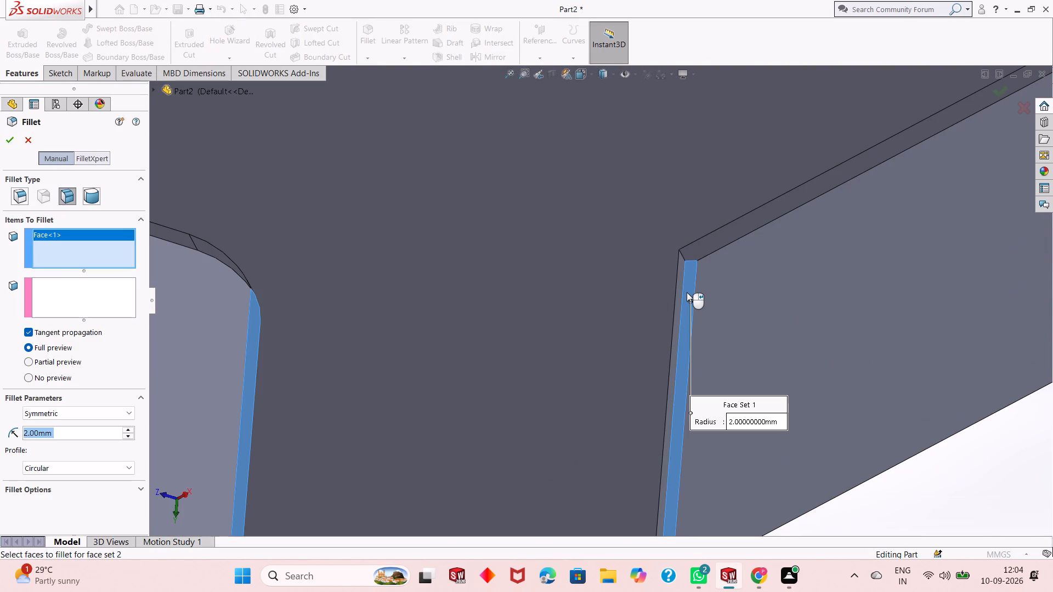
{"action": "left_click", "coordinate": [678, 291]}
{"action": "left_click", "coordinate": [95, 291]}
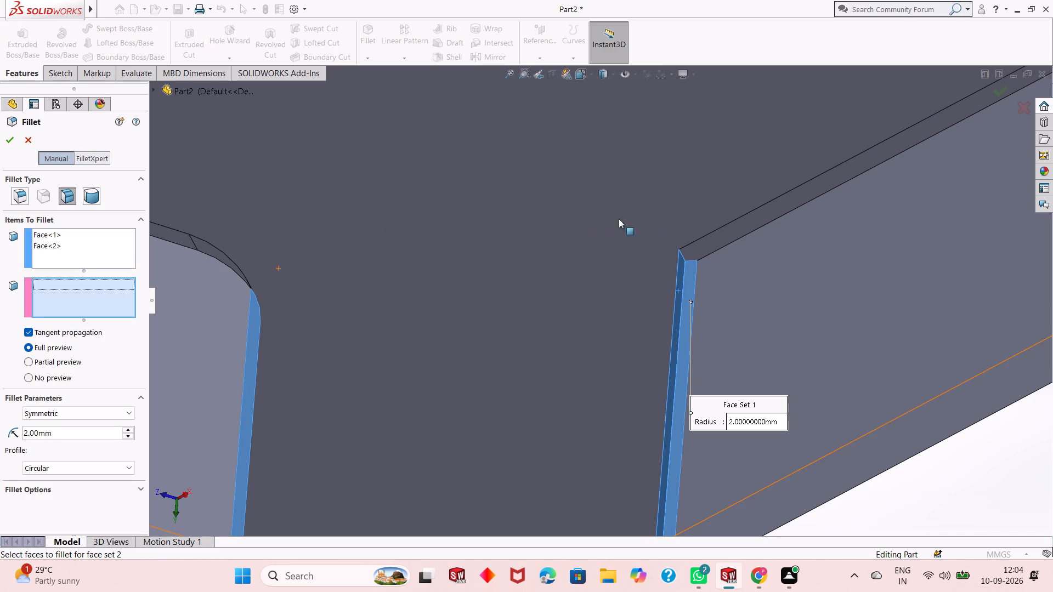
{"action": "left_click", "coordinate": [712, 240]}
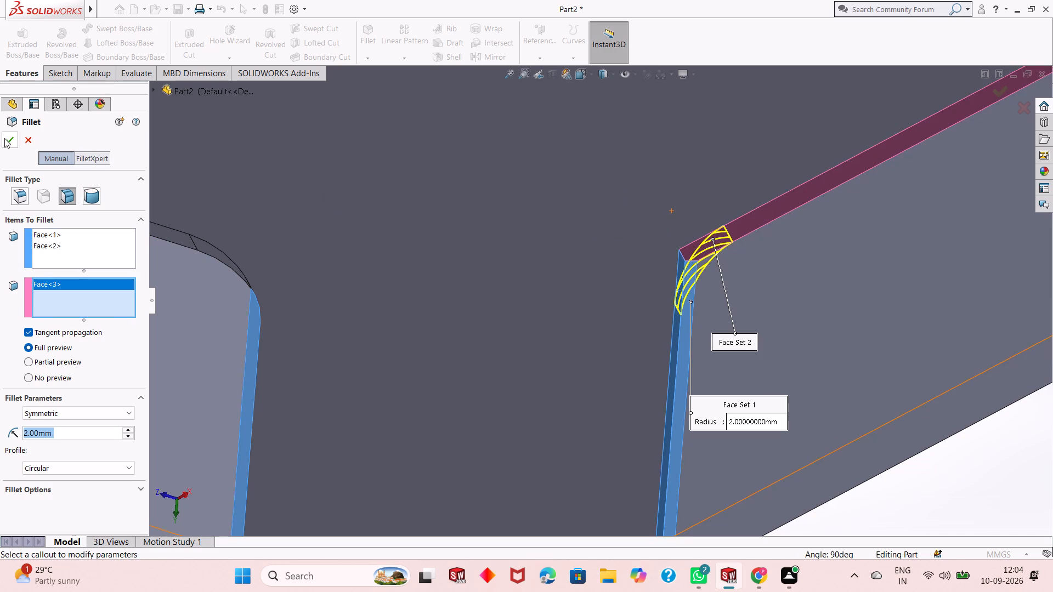
{"action": "left_click", "coordinate": [4, 138]}
Examine the tray's walls and the open corner at the long wall's other end.
{"action": "scroll", "coordinate": [375, 288], "scroll_direction": "up", "scroll_amount": 7}
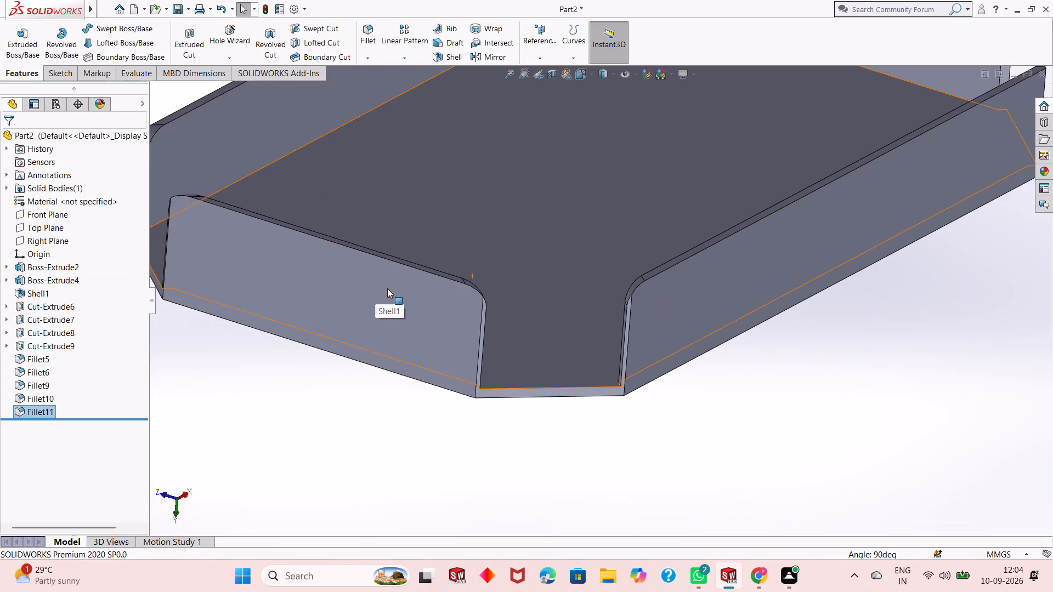
{"action": "scroll", "coordinate": [433, 274], "scroll_direction": "up", "scroll_amount": 3}
{"action": "middle_click_drag", "start_coordinate": [712, 301], "coordinate": [700, 265]}
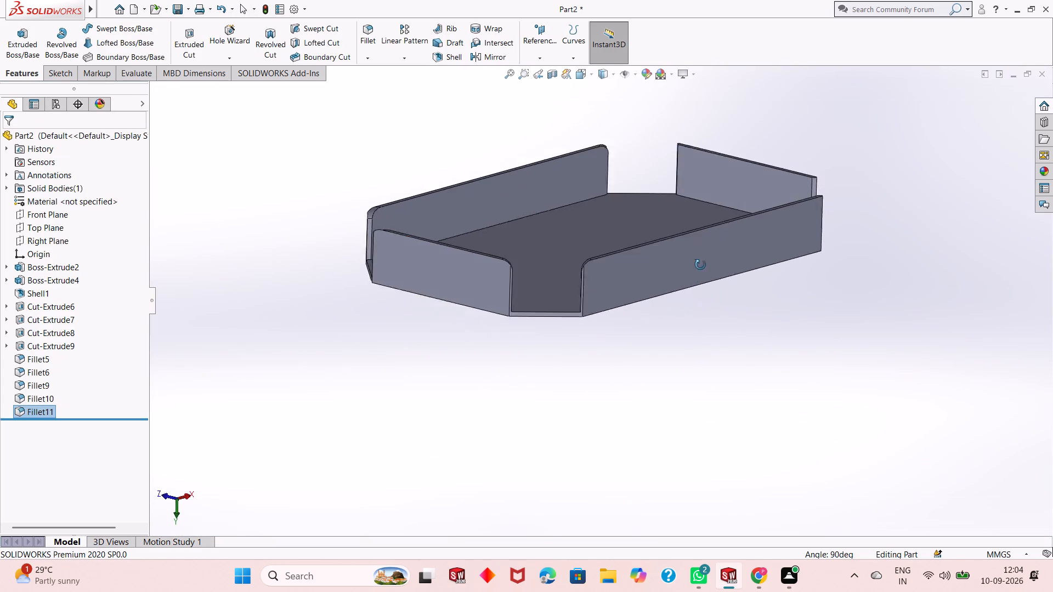
{"action": "middle_click_drag", "start_coordinate": [700, 265], "coordinate": [699, 264]}
{"action": "middle_click_drag", "start_coordinate": [632, 290], "coordinate": [615, 296]}
{"action": "scroll", "coordinate": [751, 283], "scroll_direction": "up", "scroll_amount": 1}
{"action": "middle_click_drag", "start_coordinate": [756, 278], "coordinate": [632, 333]}
{"action": "scroll", "coordinate": [576, 252], "scroll_direction": "down", "scroll_amount": 6}
{"action": "scroll", "coordinate": [554, 339], "scroll_direction": "down", "scroll_amount": 1}
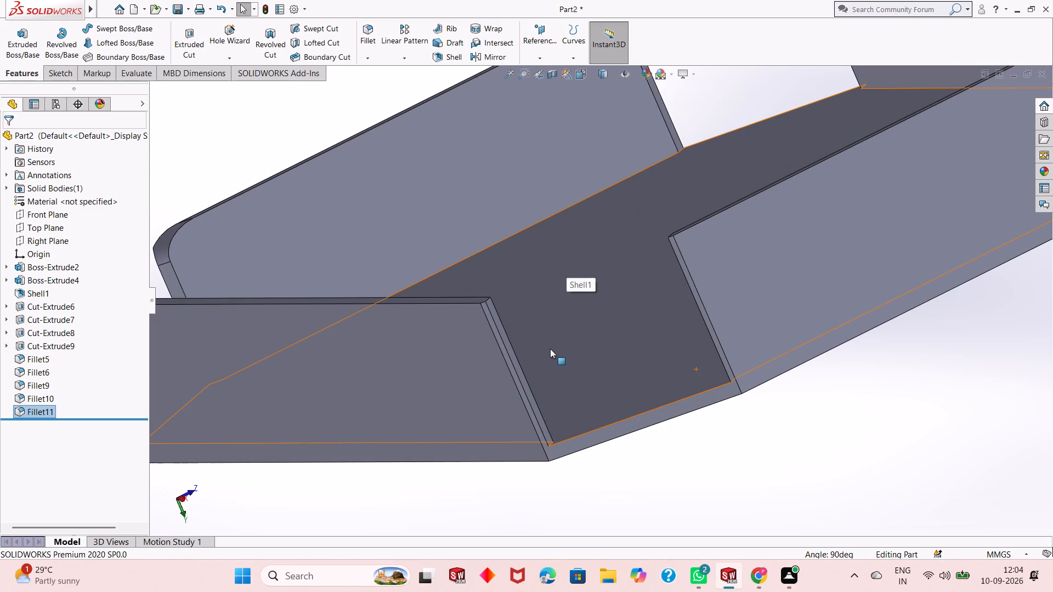
{"action": "scroll", "coordinate": [550, 349], "scroll_direction": "down", "scroll_amount": 1}
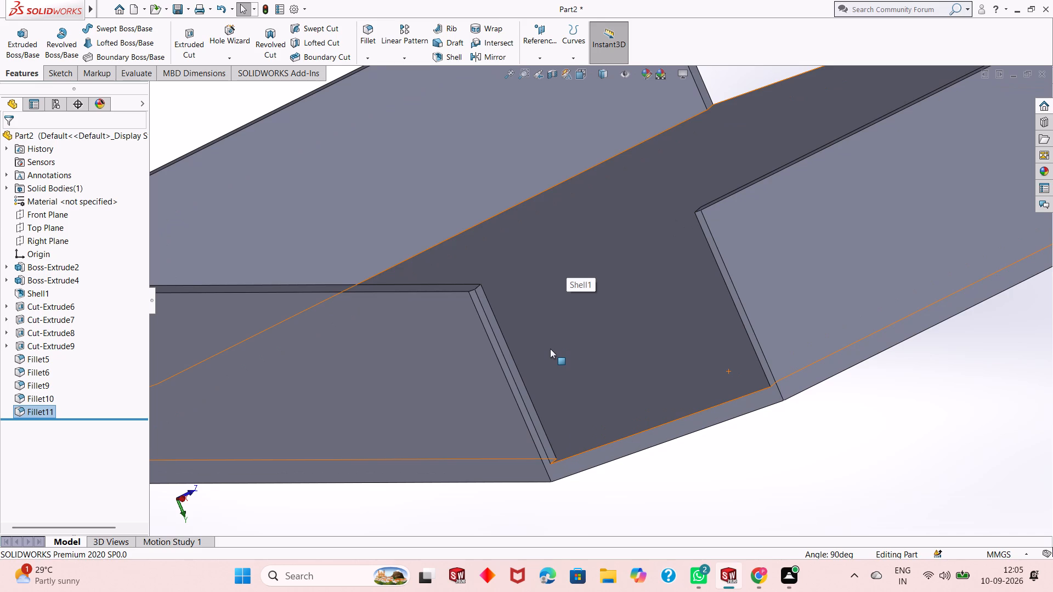
{"action": "scroll", "coordinate": [550, 349], "scroll_direction": "down", "scroll_amount": 2}
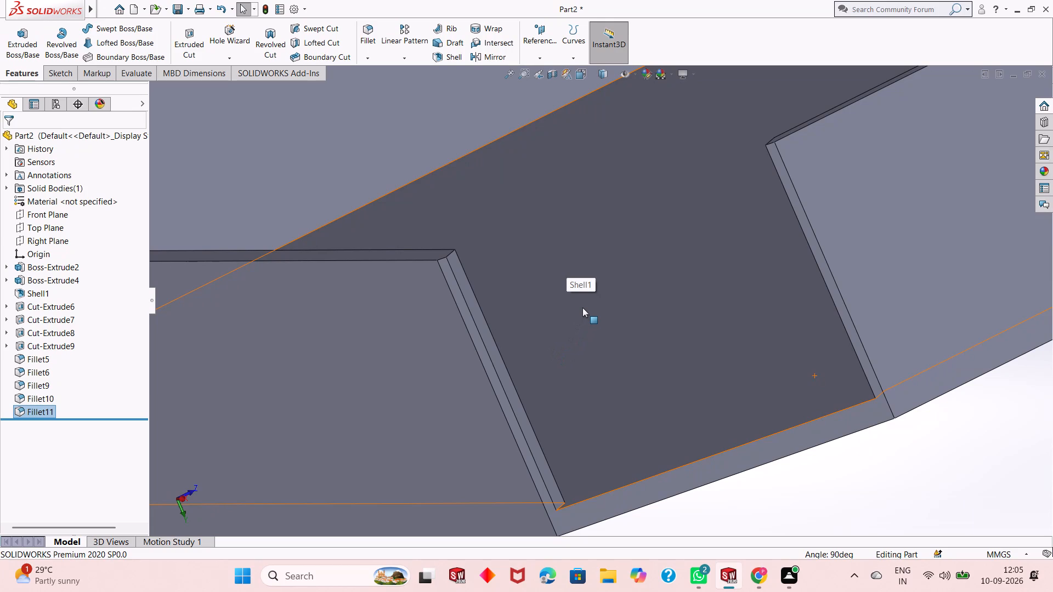
{"action": "scroll", "coordinate": [582, 308], "scroll_direction": "down", "scroll_amount": 2}
{"action": "scroll", "coordinate": [582, 307], "scroll_direction": "up", "scroll_amount": 1}
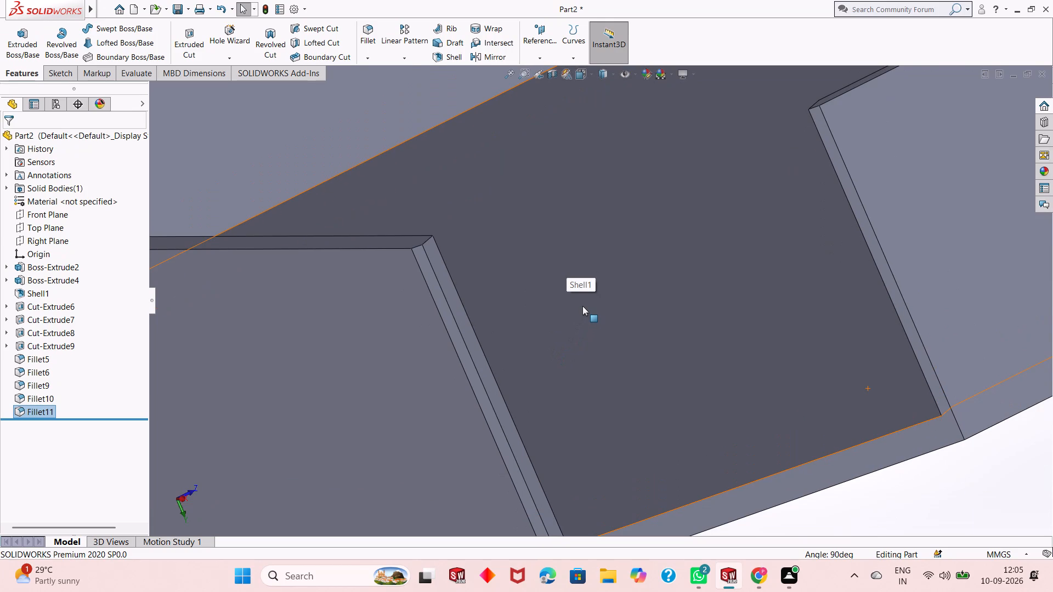
{"action": "scroll", "coordinate": [552, 322], "scroll_direction": "up", "scroll_amount": 1}
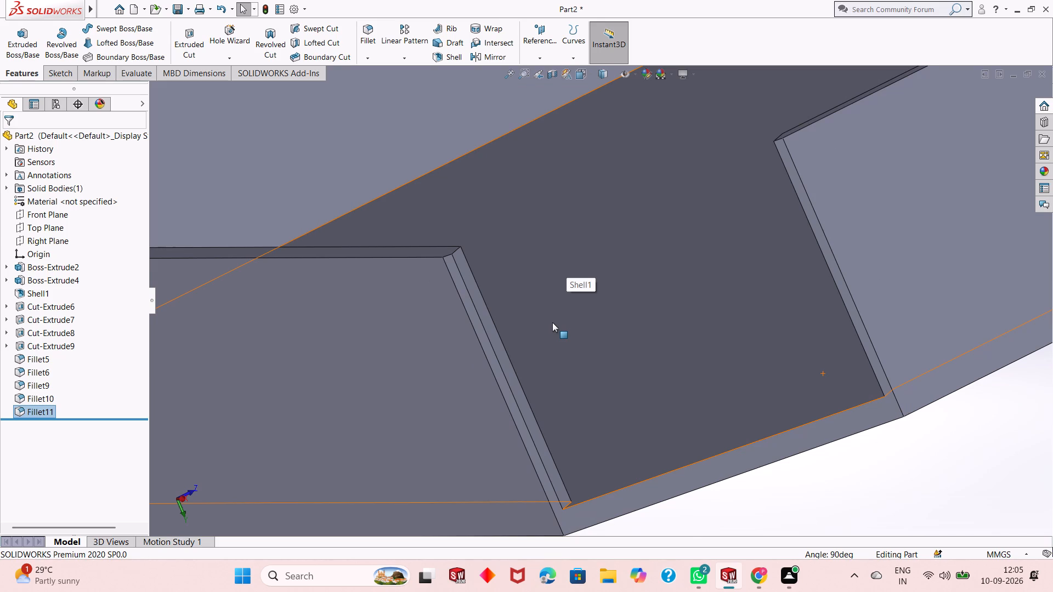
{"action": "scroll", "coordinate": [552, 322], "scroll_direction": "down", "scroll_amount": 1}
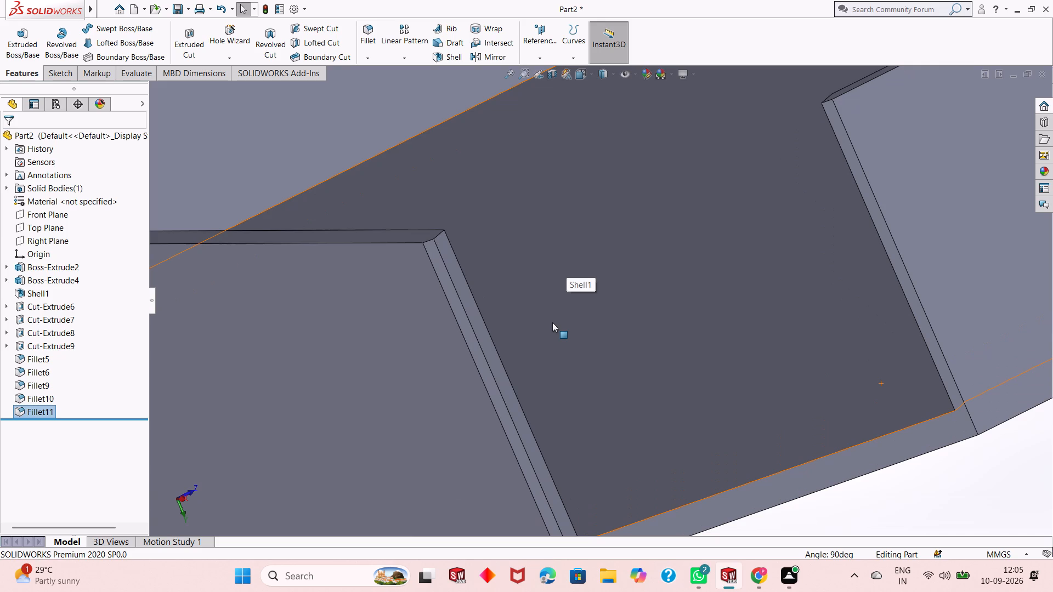
{"action": "scroll", "coordinate": [552, 322], "scroll_direction": "down", "scroll_amount": 2}
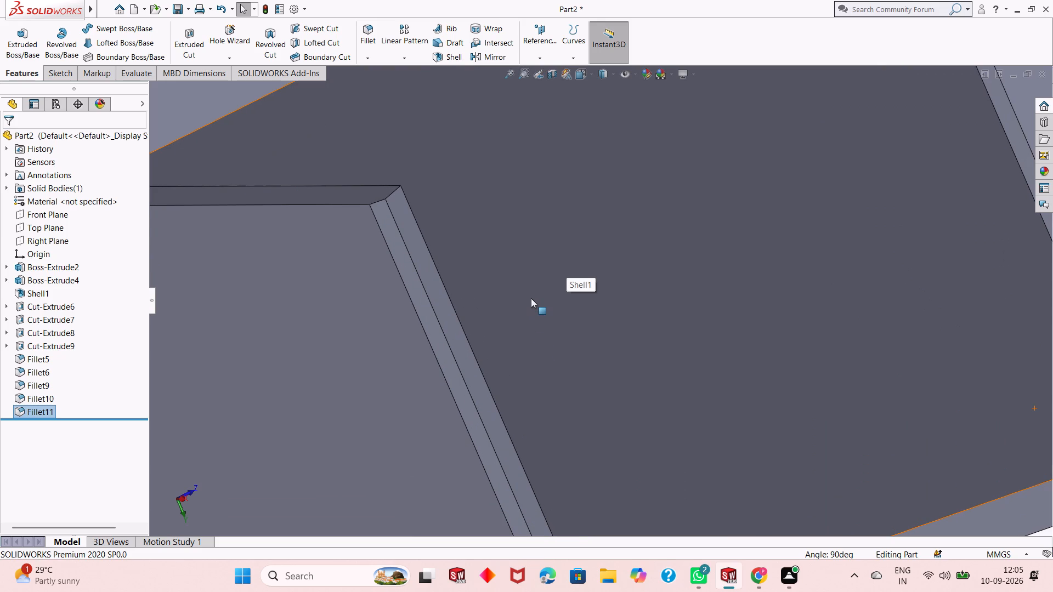
{"action": "scroll", "coordinate": [531, 296], "scroll_direction": "down", "scroll_amount": 1}
Add a 2 mm symmetric, circular face fillet between the two end faces and the rim face at the long wall's other end.
{"action": "scroll", "coordinate": [530, 295], "scroll_direction": "up", "scroll_amount": 6}
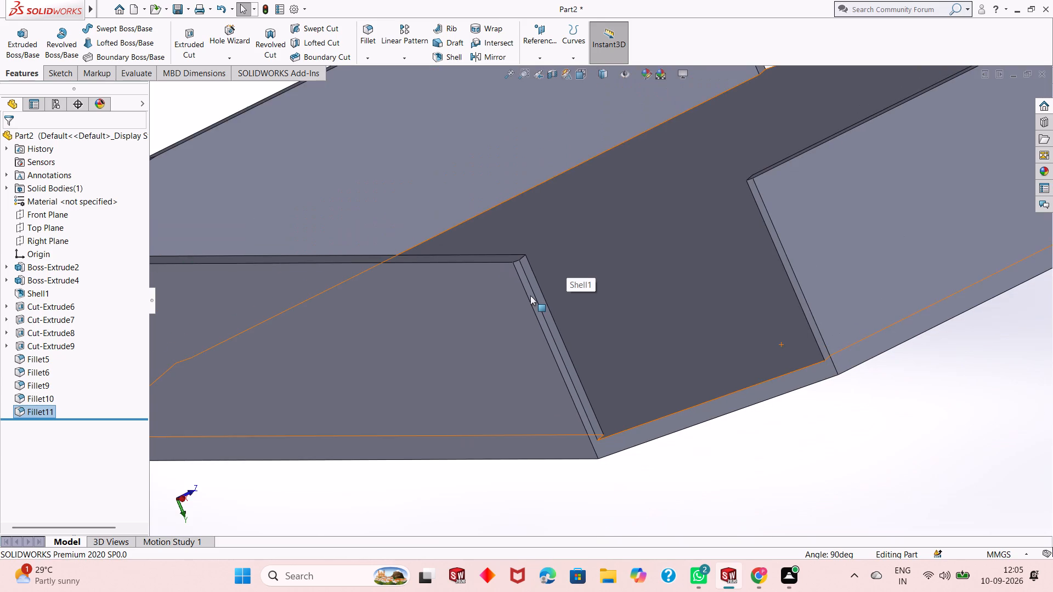
{"action": "left_click", "coordinate": [367, 39]}
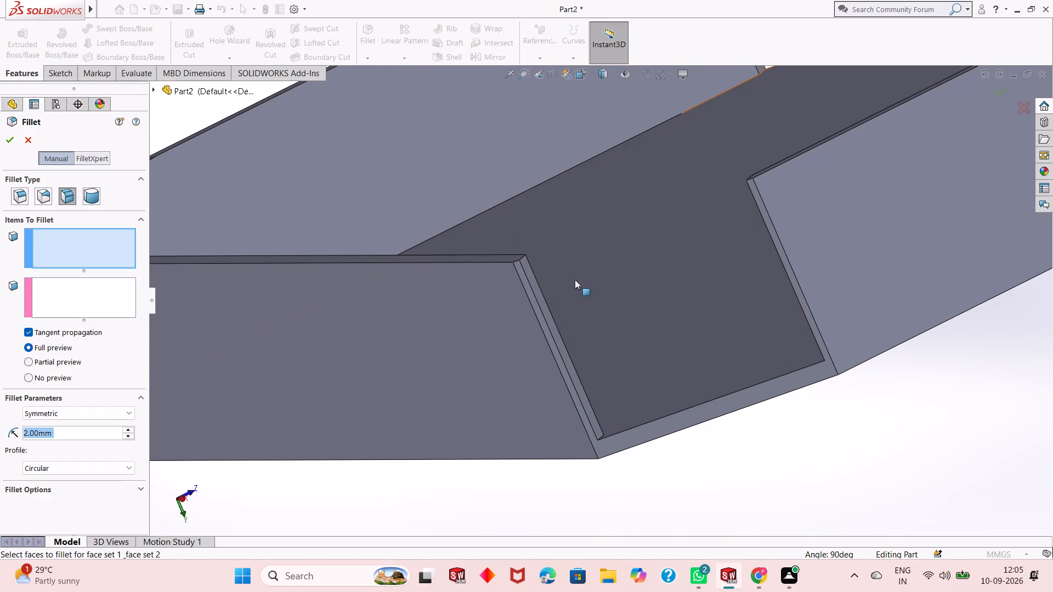
{"action": "left_click", "coordinate": [548, 333]}
{"action": "left_click", "coordinate": [548, 322]}
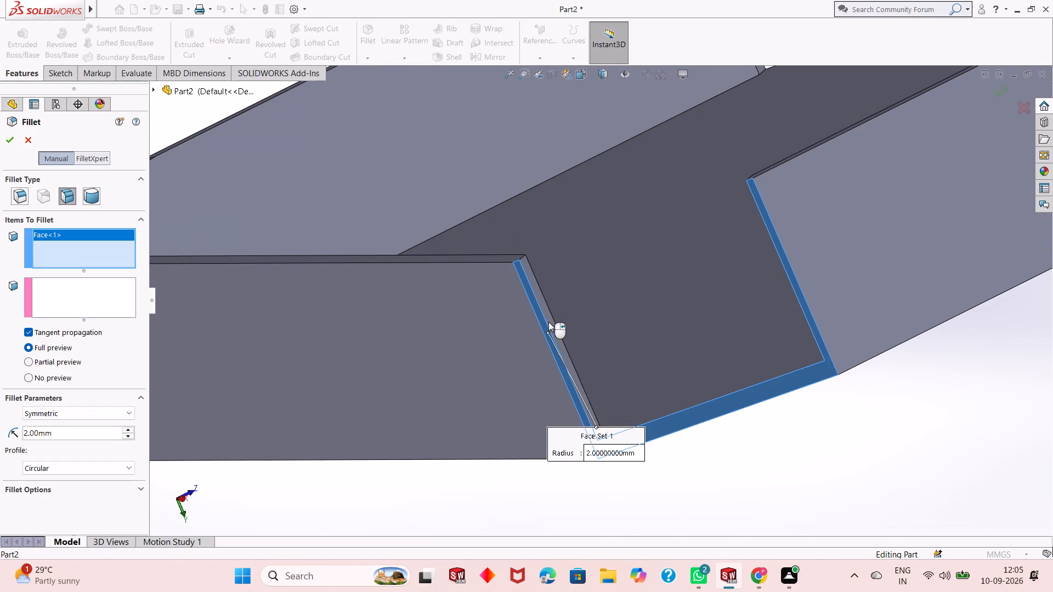
{"action": "left_click", "coordinate": [74, 309]}
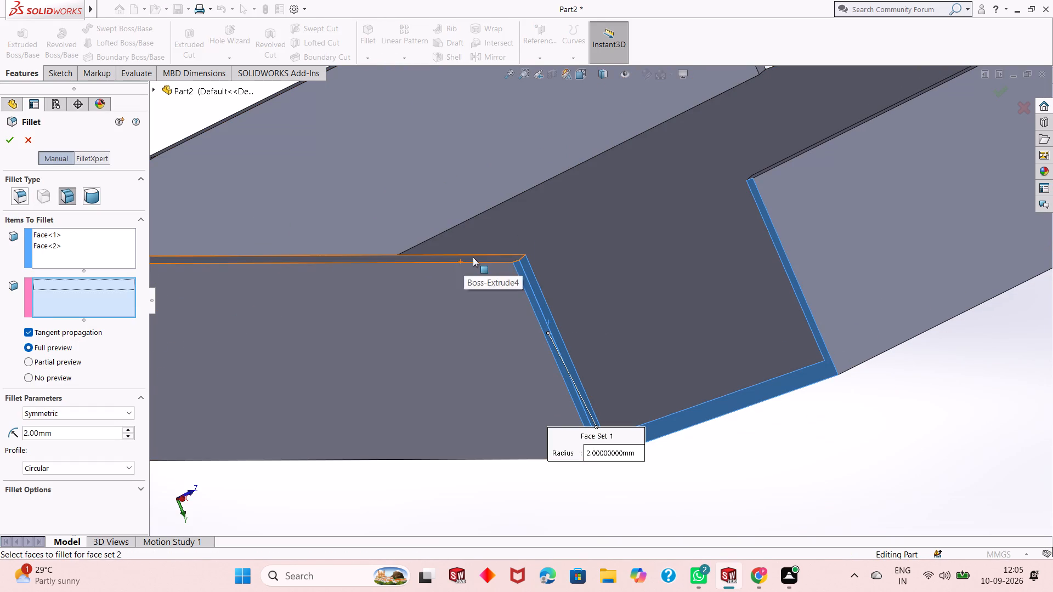
{"action": "left_click", "coordinate": [473, 257]}
{"action": "left_click", "coordinate": [7, 143]}
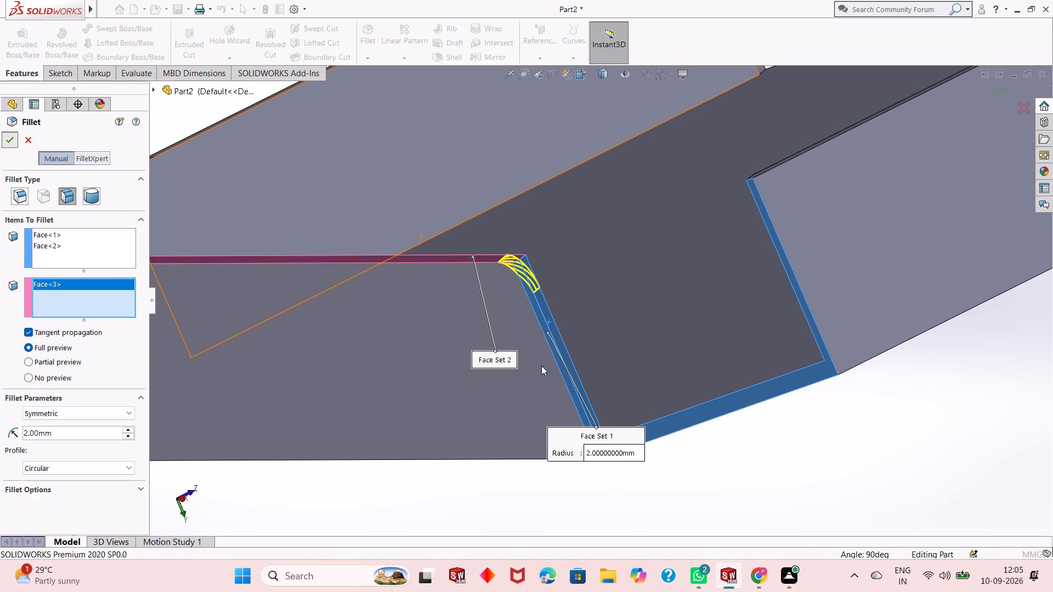
{"action": "middle_click_drag", "start_coordinate": [709, 329], "coordinate": [696, 362]}
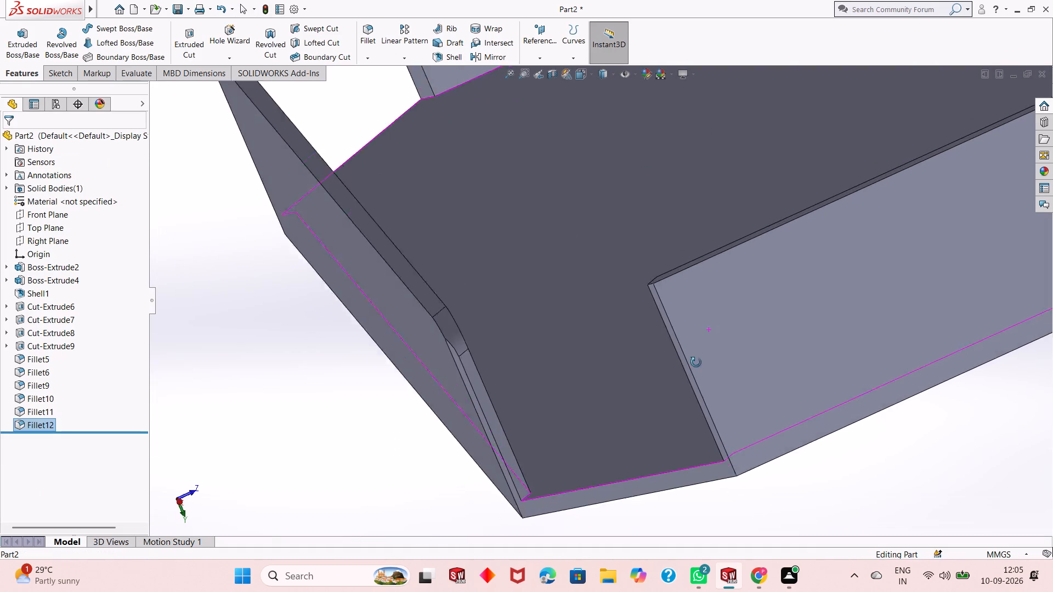
{"action": "middle_click_drag", "start_coordinate": [696, 362], "coordinate": [724, 349]}
{"action": "scroll", "coordinate": [399, 380], "scroll_direction": "up", "scroll_amount": 2}
{"action": "scroll", "coordinate": [832, 316], "scroll_direction": "down", "scroll_amount": 1}
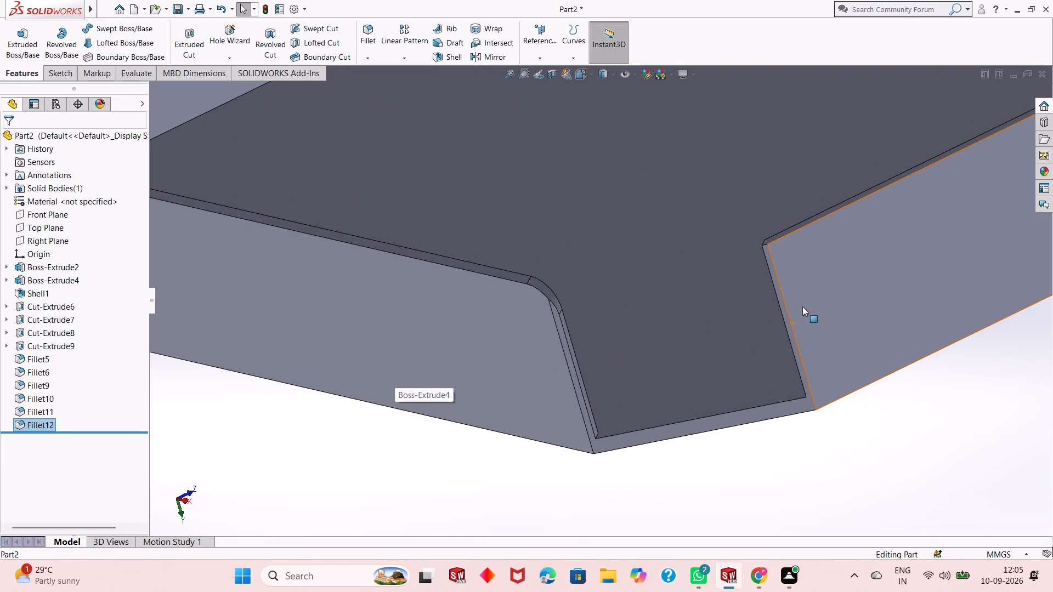
Add a 2 mm symmetric, circular face fillet between the end faces and rim face of the remaining short wall at the open corner.
{"action": "scroll", "coordinate": [802, 296], "scroll_direction": "down", "scroll_amount": 3}
{"action": "scroll", "coordinate": [733, 314], "scroll_direction": "up", "scroll_amount": 1}
{"action": "middle_click_drag", "start_coordinate": [733, 314], "coordinate": [774, 304]}
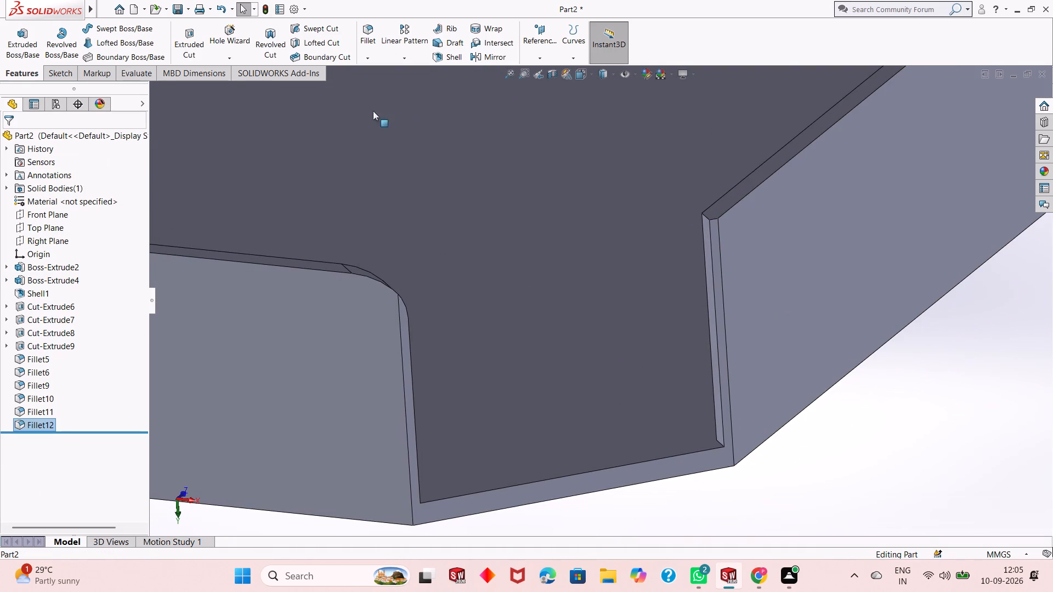
{"action": "left_click", "coordinate": [371, 27]}
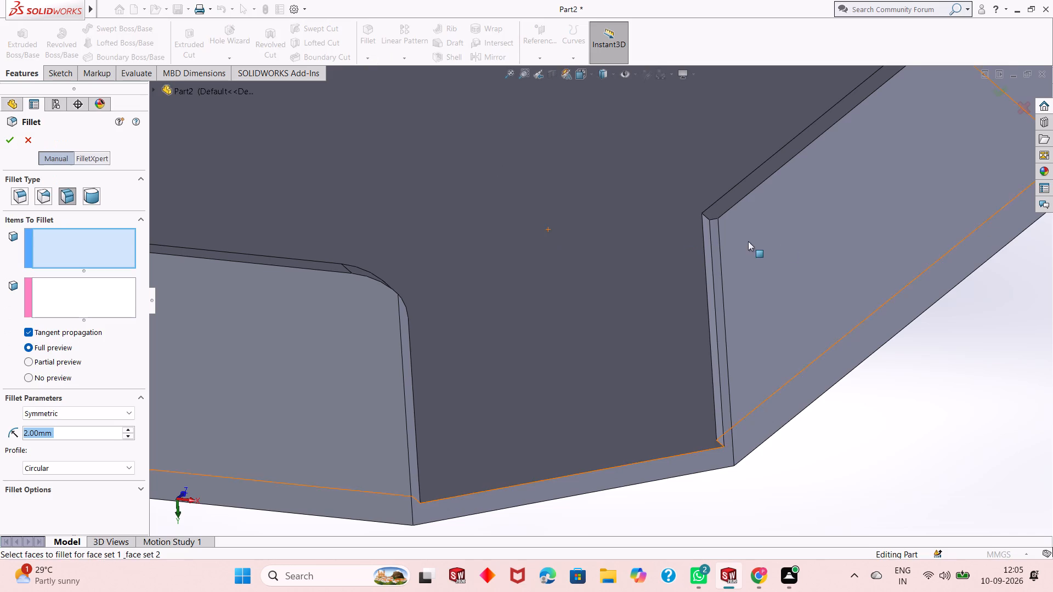
{"action": "left_click", "coordinate": [718, 283]}
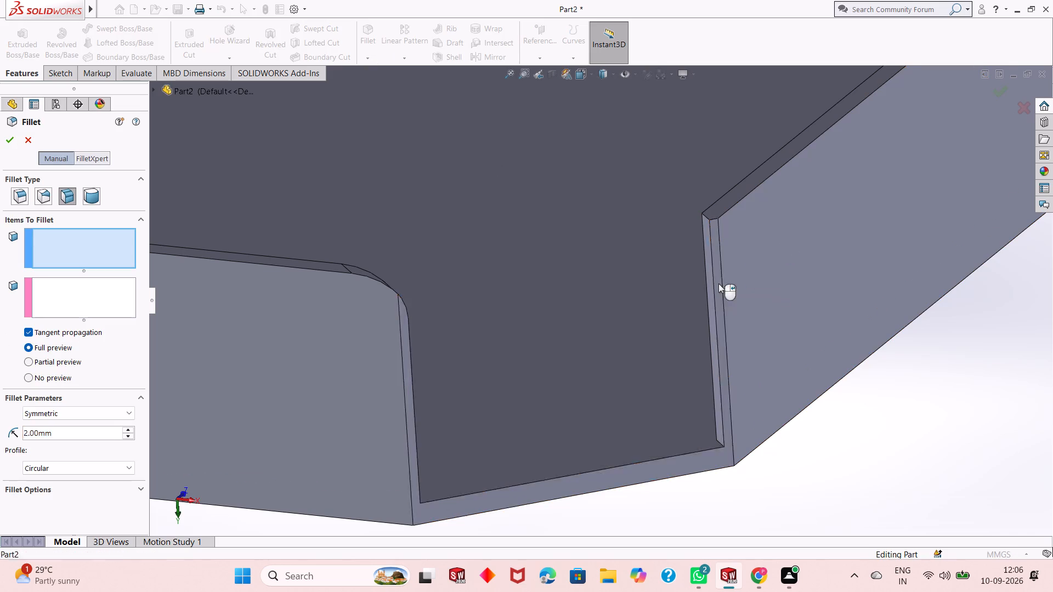
{"action": "left_click", "coordinate": [712, 289]}
{"action": "left_click", "coordinate": [97, 295]}
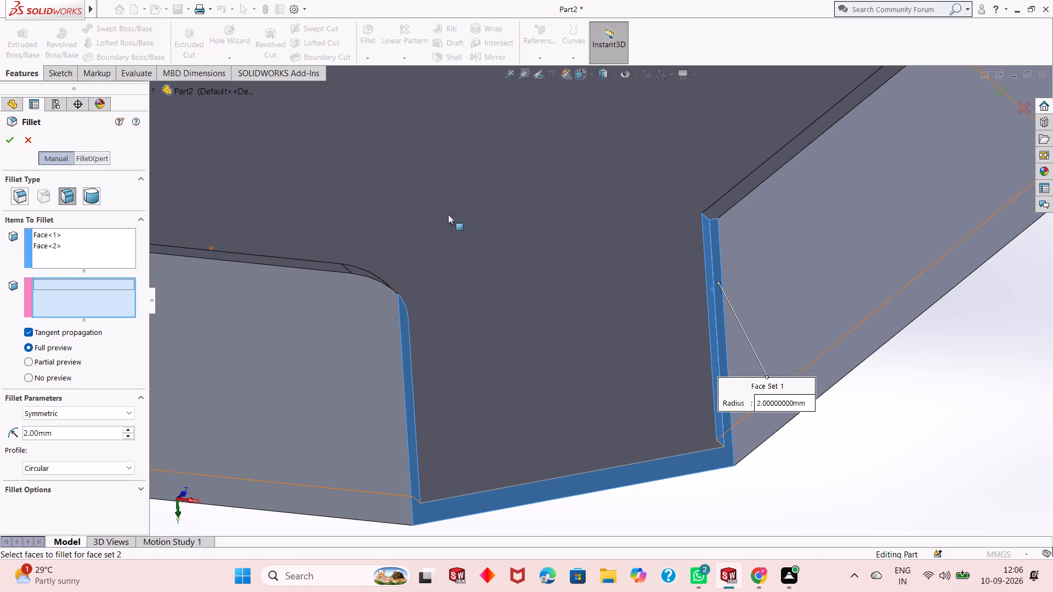
{"action": "left_click", "coordinate": [745, 184]}
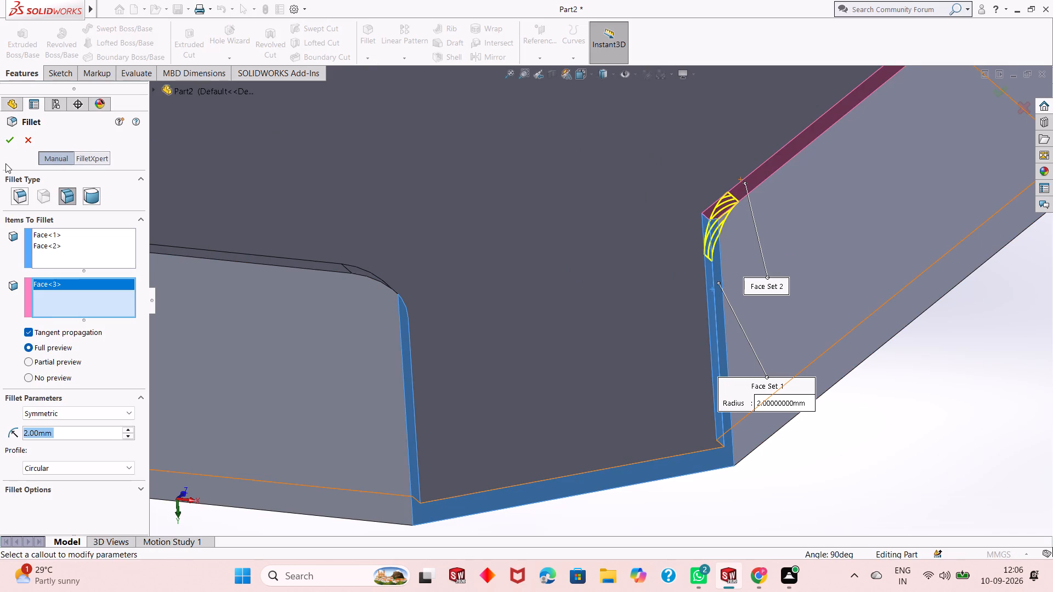
{"action": "left_click", "coordinate": [9, 141]}
Add a 2 mm symmetric, circular face fillet between the two end faces and the rim face at that short wall's other end.
{"action": "scroll", "coordinate": [316, 371], "scroll_direction": "up", "scroll_amount": 6}
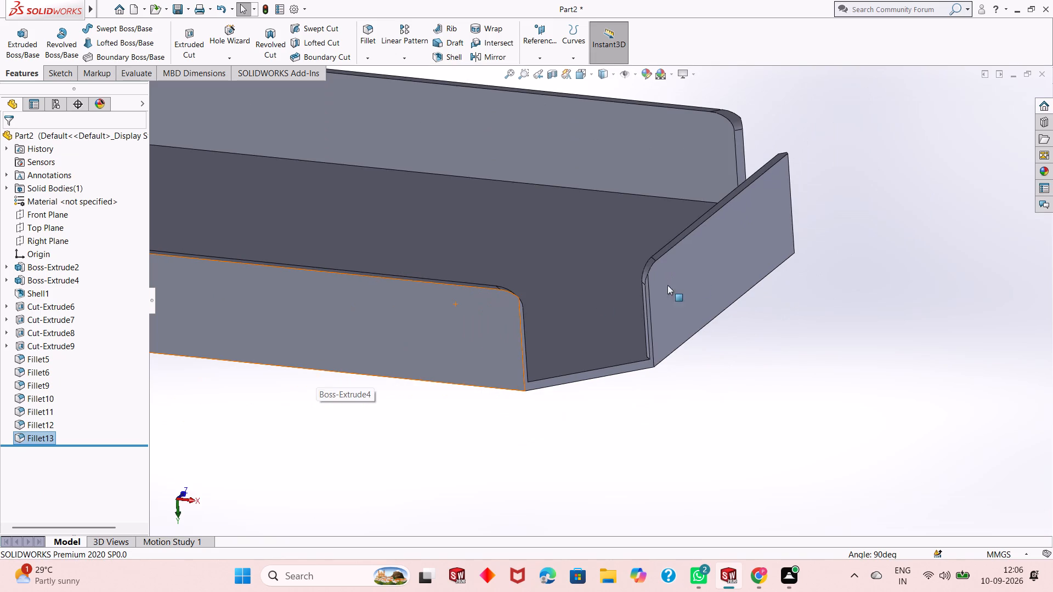
{"action": "middle_click_drag", "start_coordinate": [714, 275], "coordinate": [596, 400]}
{"action": "scroll", "coordinate": [481, 326], "scroll_direction": "up", "scroll_amount": 1}
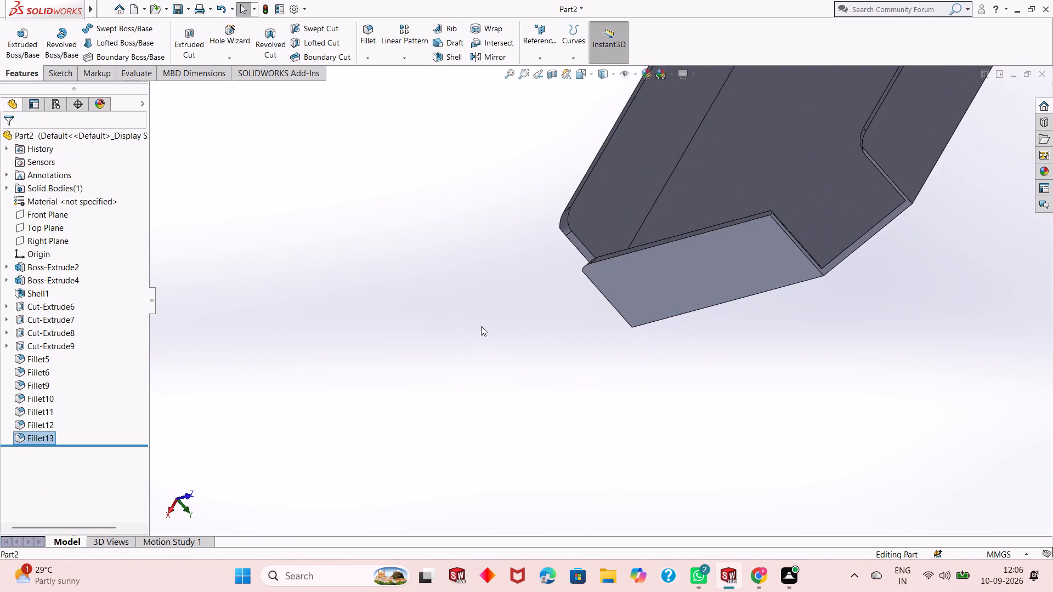
{"action": "scroll", "coordinate": [481, 326], "scroll_direction": "up", "scroll_amount": 3}
{"action": "middle_click_drag", "start_coordinate": [592, 310], "coordinate": [531, 304]}
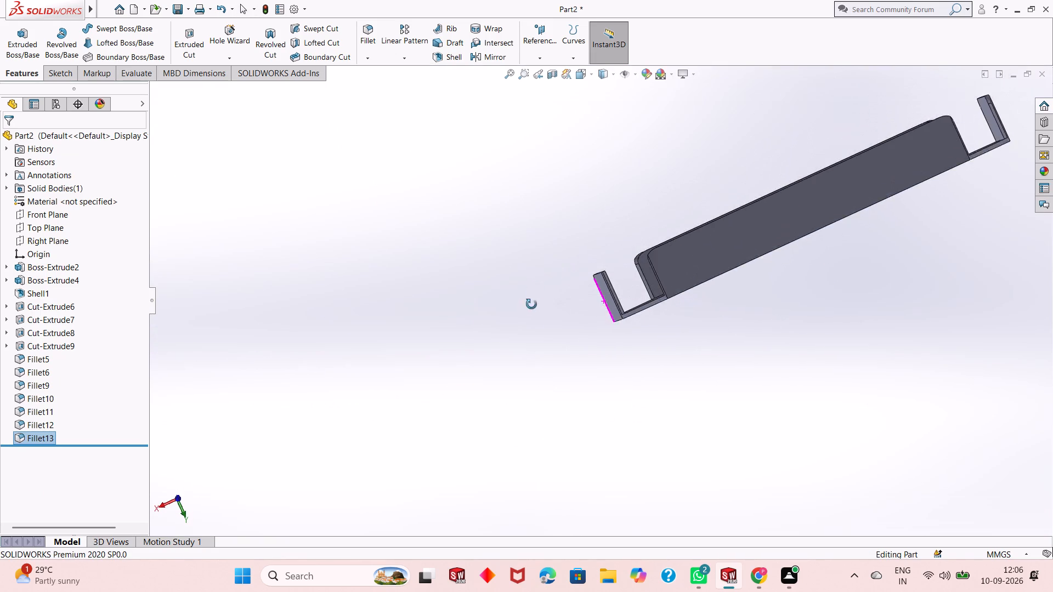
{"action": "middle_click_drag", "start_coordinate": [531, 304], "coordinate": [528, 312]}
{"action": "scroll", "coordinate": [601, 289], "scroll_direction": "down", "scroll_amount": 6}
{"action": "middle_click_drag", "start_coordinate": [626, 317], "coordinate": [639, 367]}
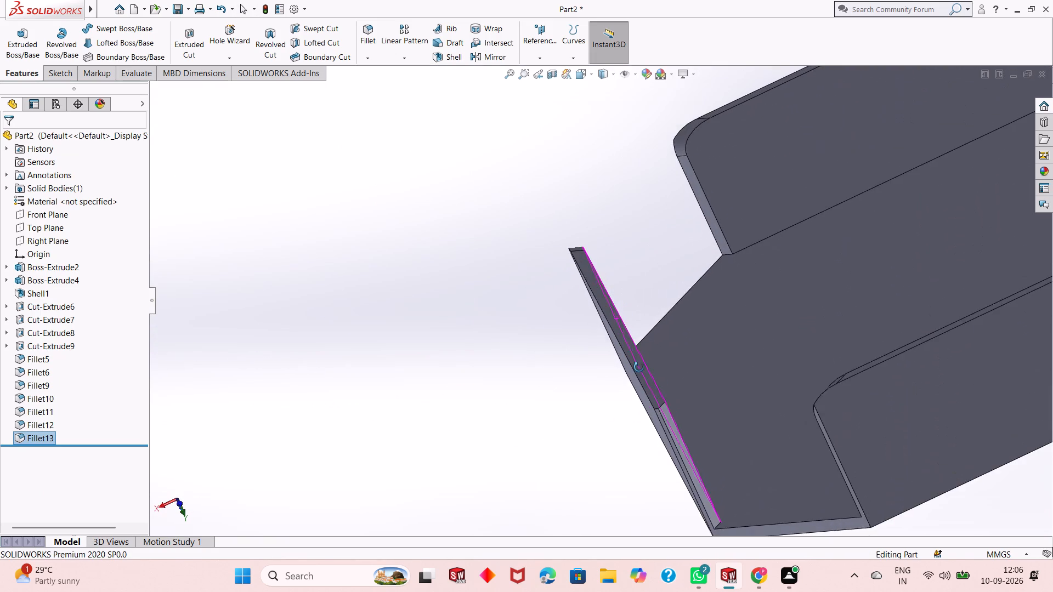
{"action": "middle_click_drag", "start_coordinate": [639, 367], "coordinate": [636, 369]}
{"action": "scroll", "coordinate": [631, 363], "scroll_direction": "up", "scroll_amount": 5}
{"action": "middle_click_drag", "start_coordinate": [607, 403], "coordinate": [585, 377]}
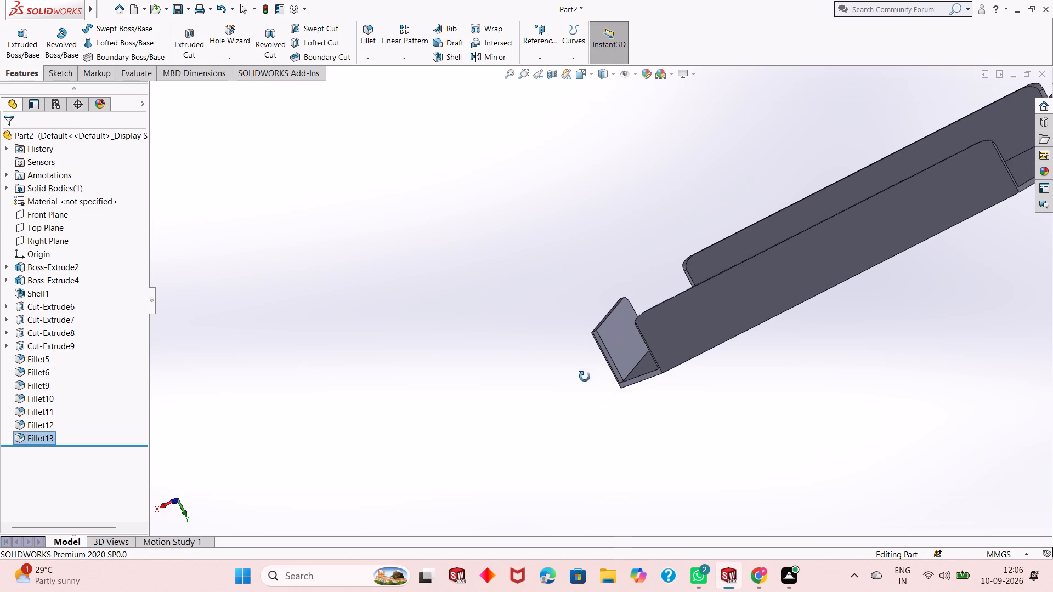
{"action": "middle_click_drag", "start_coordinate": [585, 377], "coordinate": [580, 402]}
{"action": "scroll", "coordinate": [635, 317], "scroll_direction": "down", "scroll_amount": 4}
{"action": "middle_click_drag", "start_coordinate": [597, 356], "coordinate": [613, 348]}
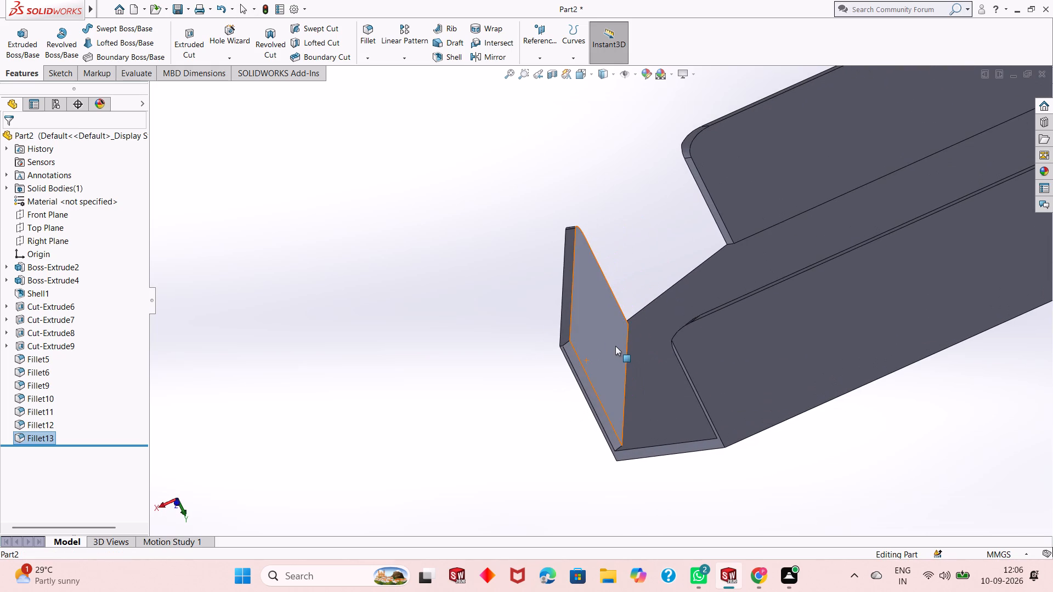
{"action": "middle_click_drag", "start_coordinate": [582, 398], "coordinate": [603, 366]}
{"action": "scroll", "coordinate": [604, 365], "scroll_direction": "down", "scroll_amount": 4}
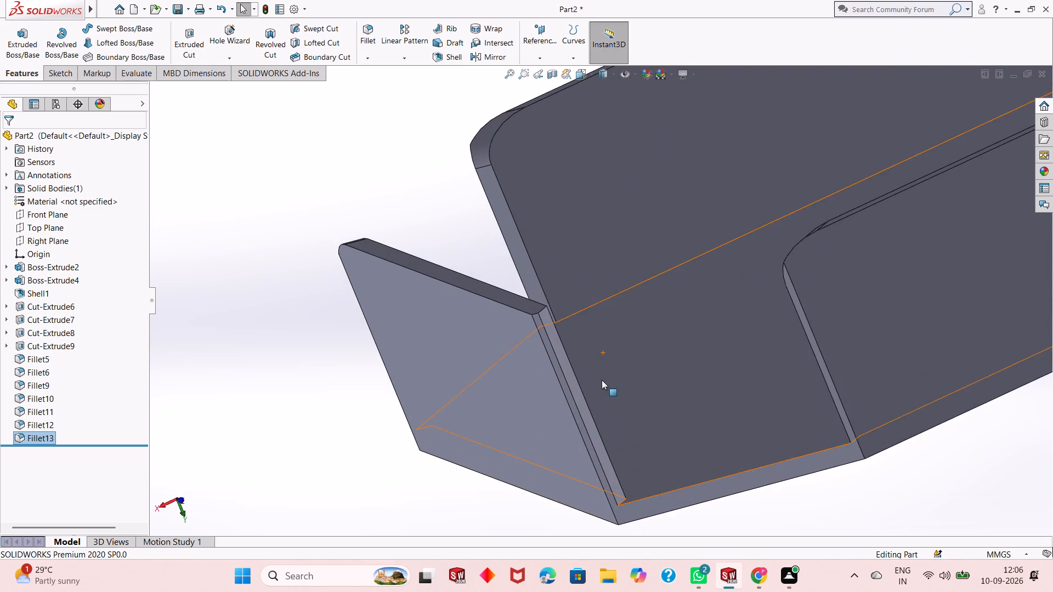
{"action": "left_click", "coordinate": [371, 32]}
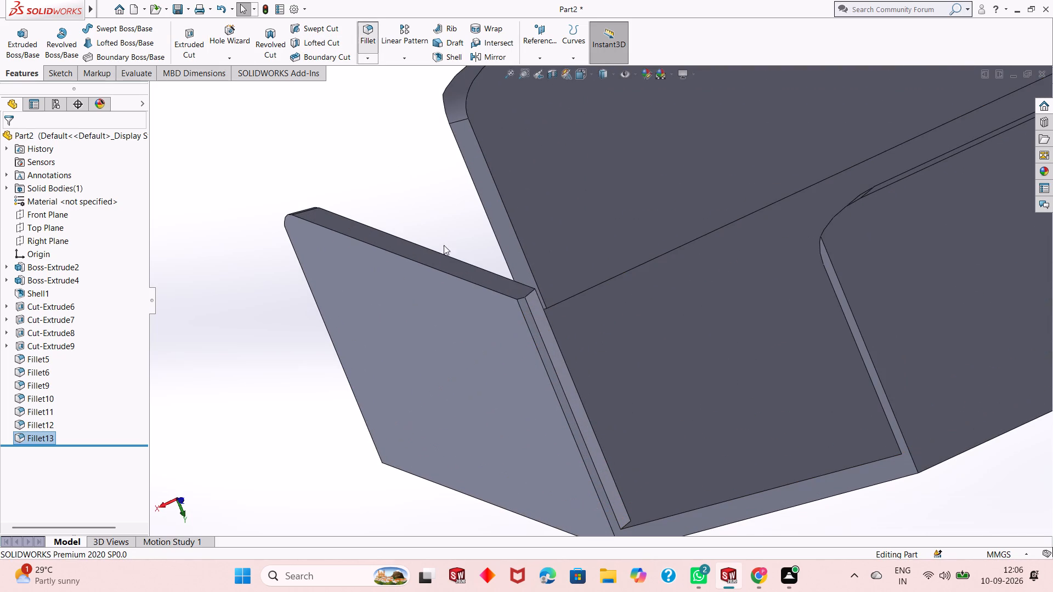
{"action": "left_click", "coordinate": [552, 372]}
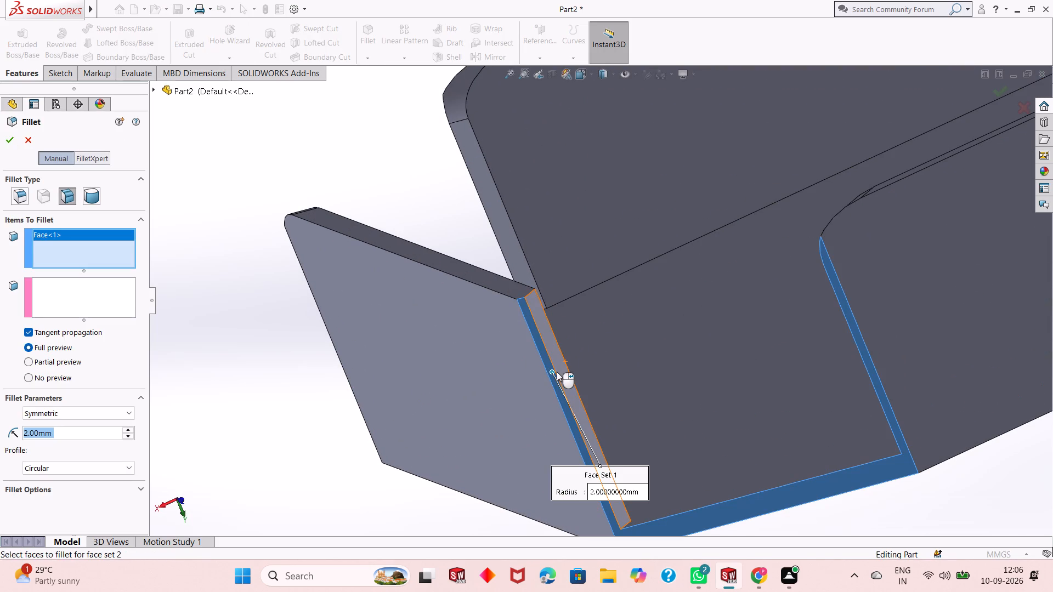
{"action": "left_click", "coordinate": [558, 370]}
{"action": "left_click", "coordinate": [97, 293]}
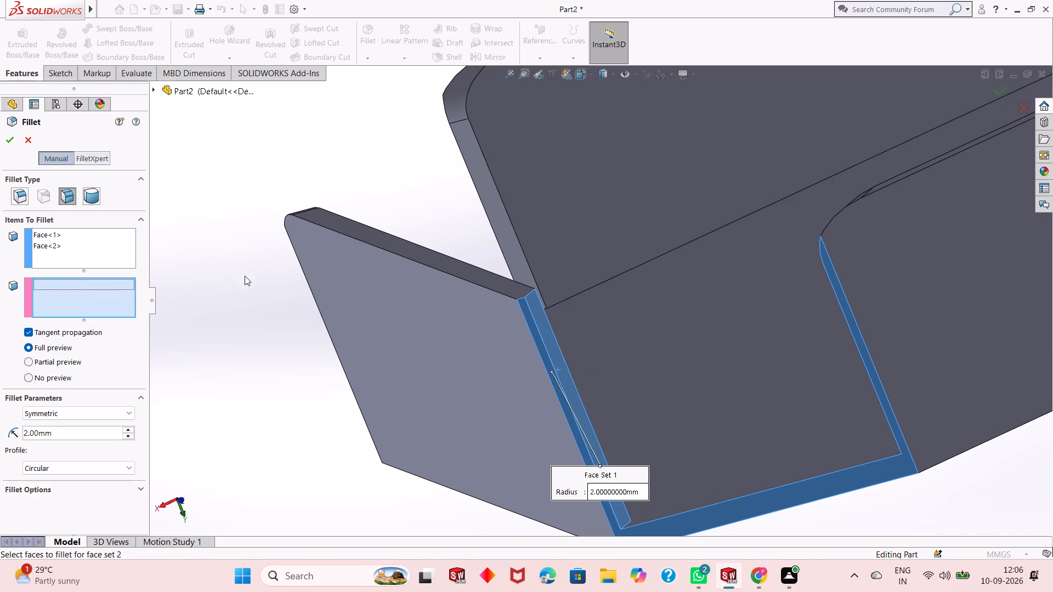
{"action": "left_click", "coordinate": [431, 259]}
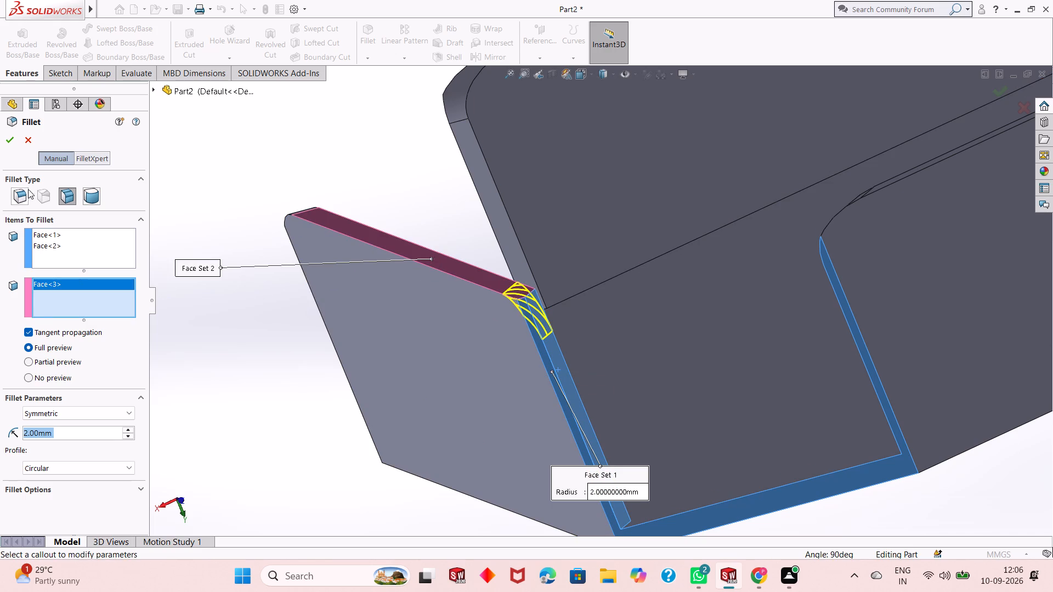
{"action": "left_click", "coordinate": [8, 144]}
Add a 1 mm constant-size, symmetric, circular fillet along the inner edge where one long wall meets the tray floor.
{"action": "scroll", "coordinate": [376, 375], "scroll_direction": "up", "scroll_amount": 3}
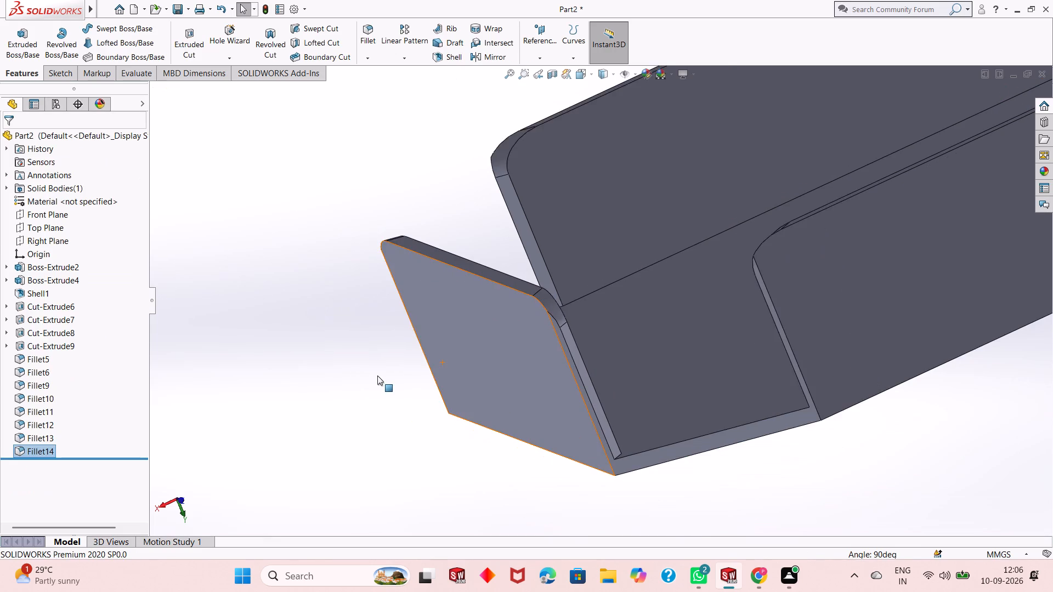
{"action": "middle_click_drag", "start_coordinate": [700, 355], "coordinate": [839, 292]}
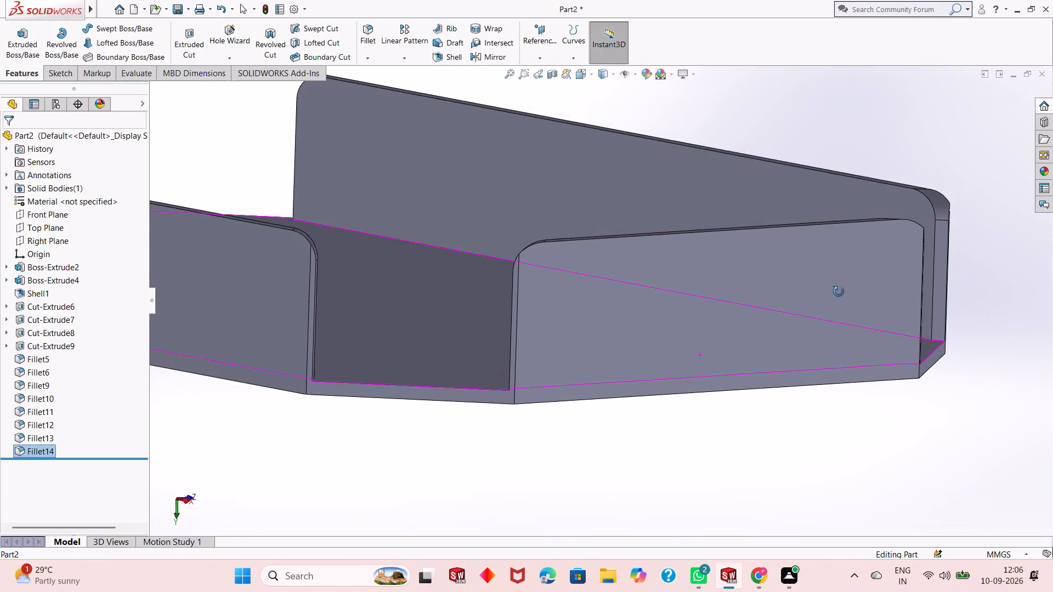
{"action": "middle_click_drag", "start_coordinate": [839, 292], "coordinate": [837, 373]}
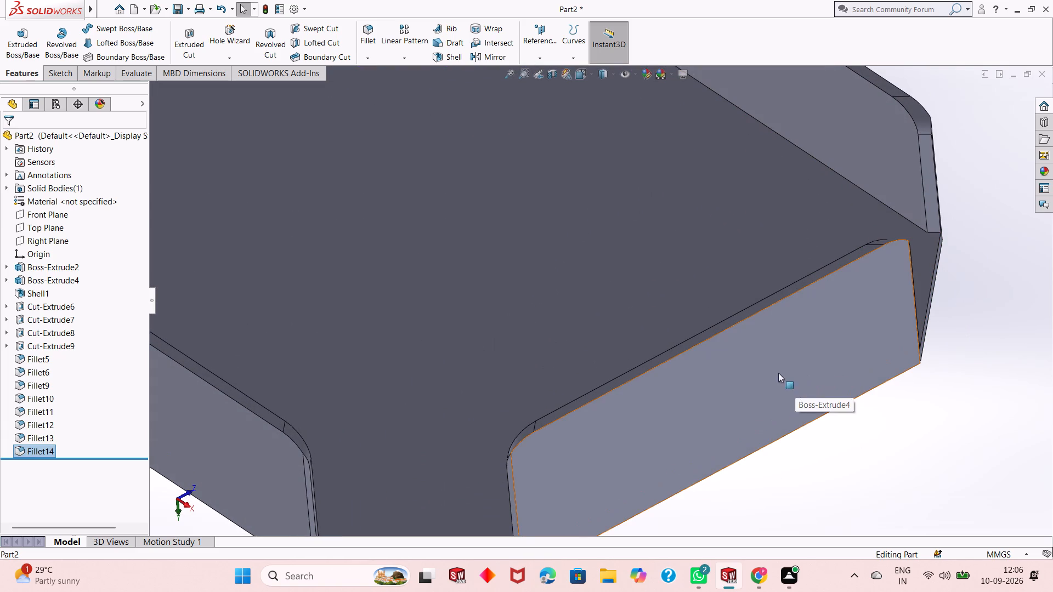
{"action": "scroll", "coordinate": [373, 242], "scroll_direction": "up", "scroll_amount": 2}
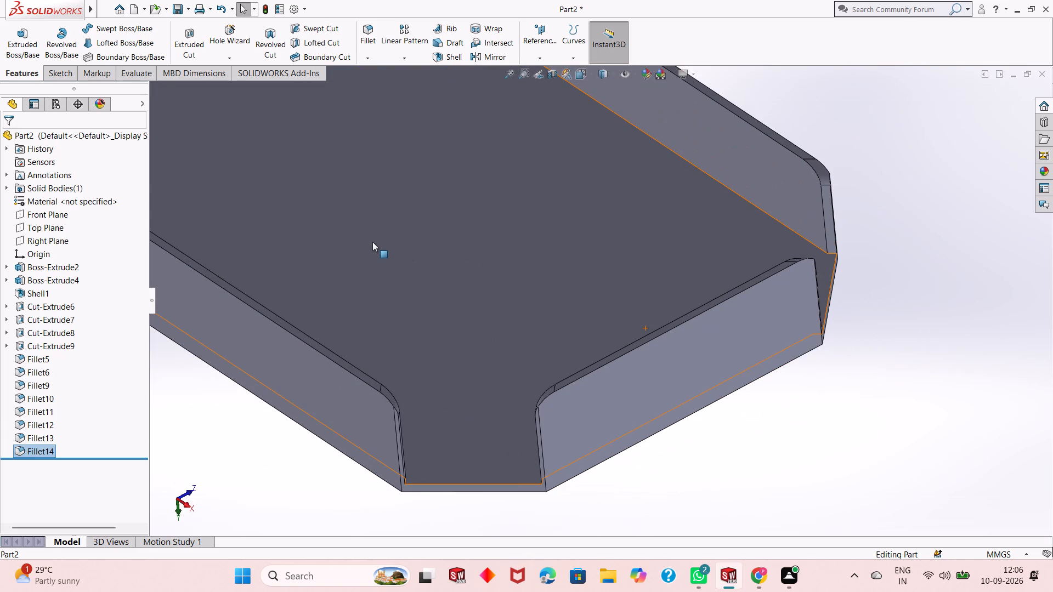
{"action": "scroll", "coordinate": [367, 241], "scroll_direction": "down", "scroll_amount": 1}
{"action": "scroll", "coordinate": [340, 251], "scroll_direction": "up", "scroll_amount": 1}
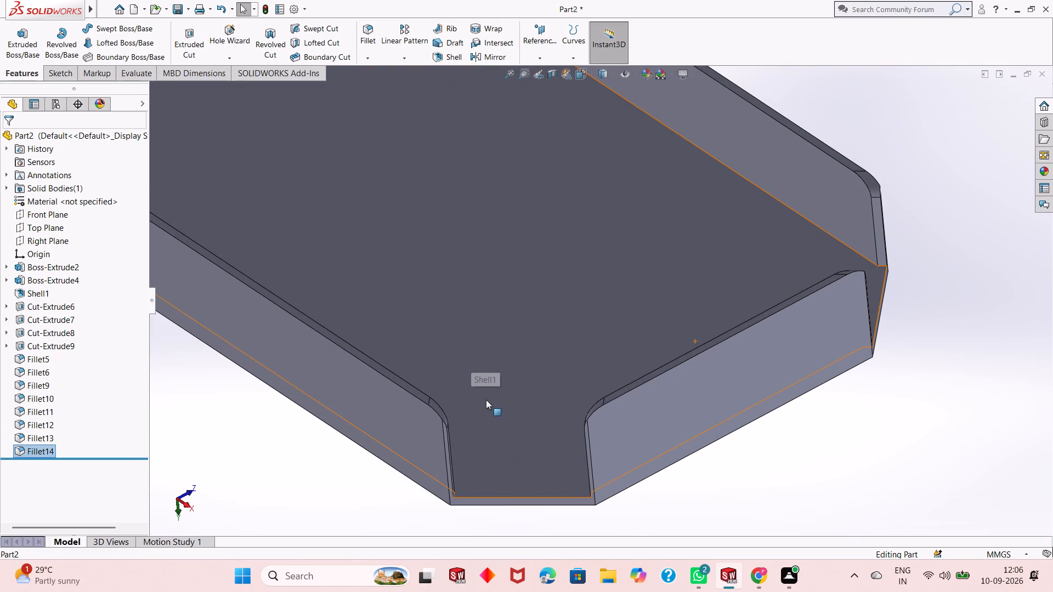
{"action": "key", "text": "Escape"}
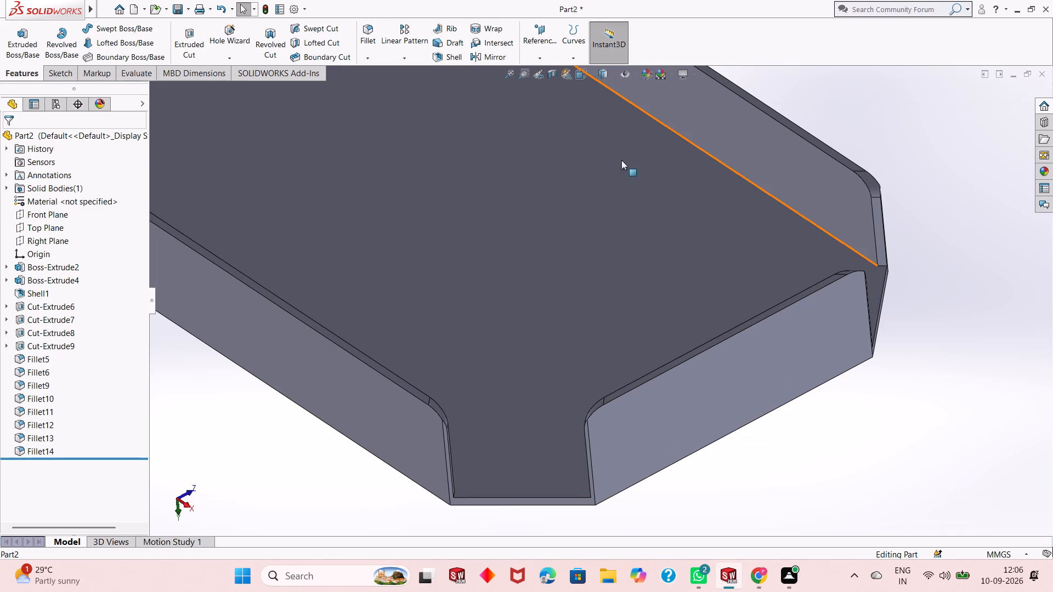
{"action": "left_click", "coordinate": [377, 40]}
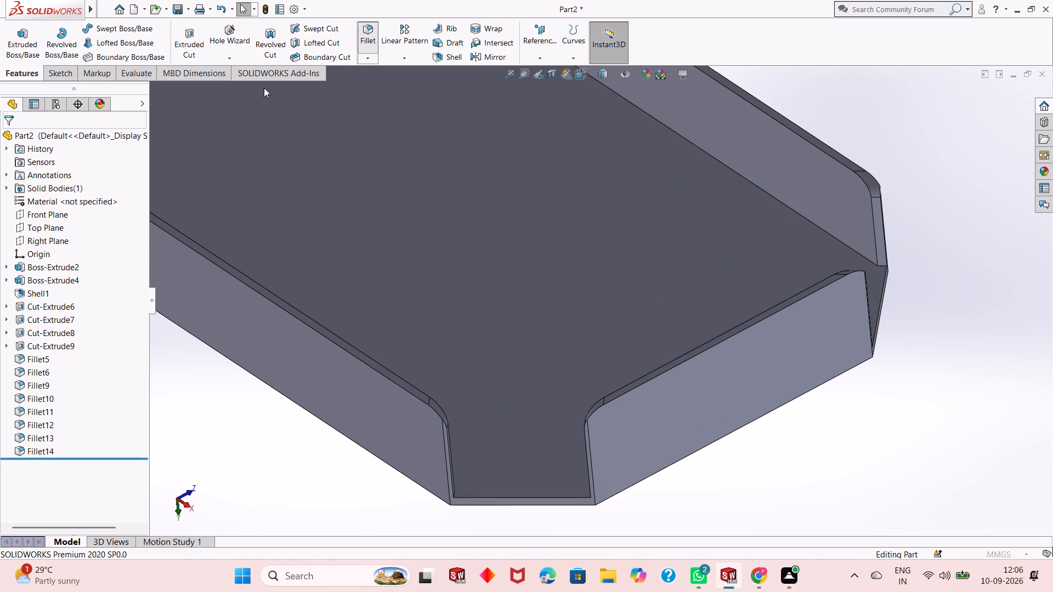
{"action": "left_click", "coordinate": [10, 203]}
{"action": "left_click", "coordinate": [12, 197]}
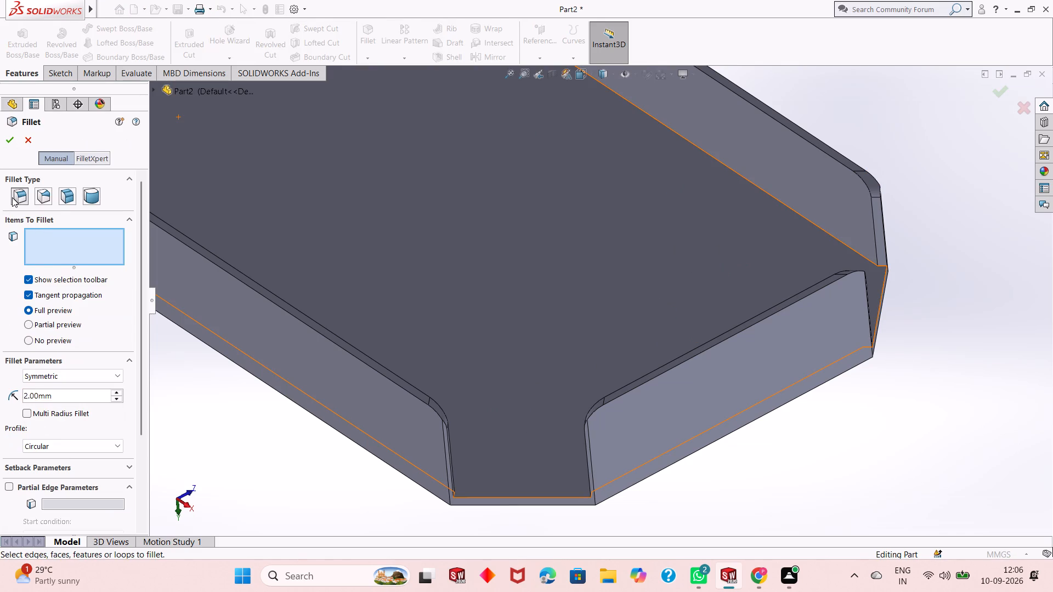
{"action": "left_click", "coordinate": [736, 174]}
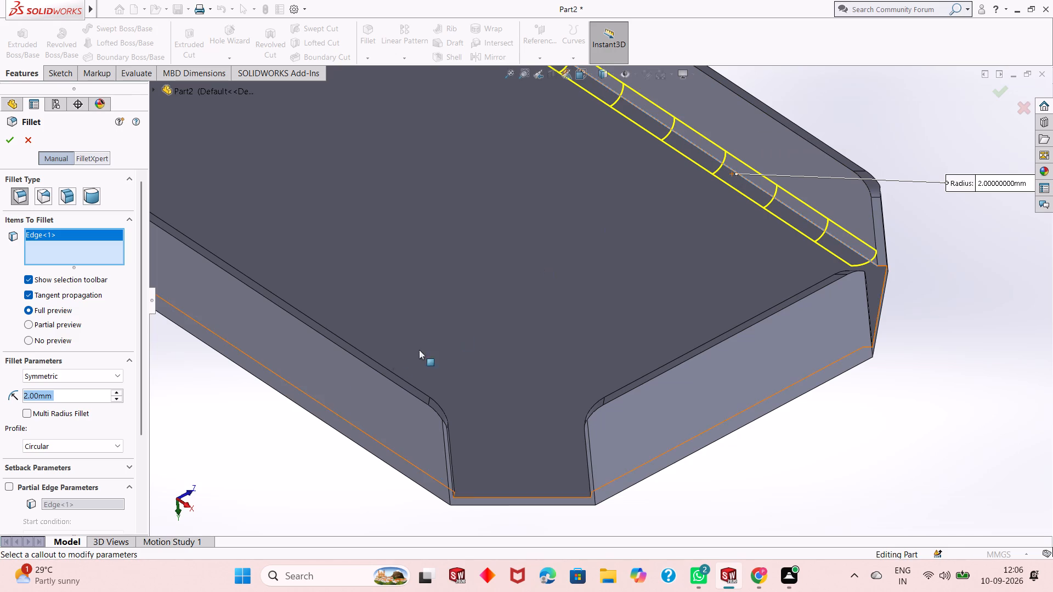
{"action": "key", "text": "1"}
{"action": "key", "text": "Return"}
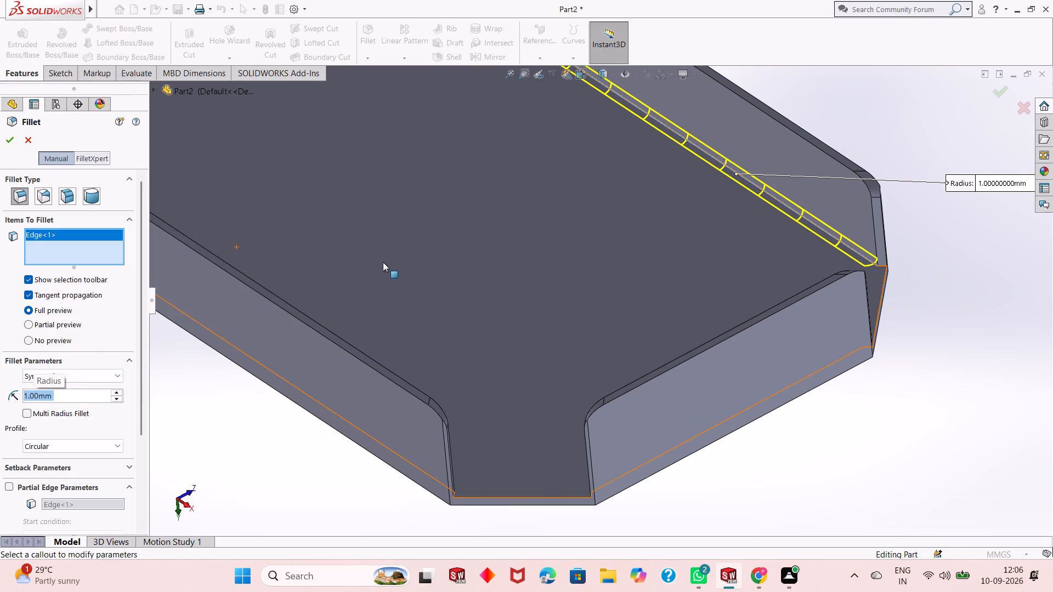
{"action": "scroll", "coordinate": [383, 262], "scroll_direction": "up", "scroll_amount": 2}
{"action": "scroll", "coordinate": [374, 216], "scroll_direction": "up", "scroll_amount": 2}
{"action": "scroll", "coordinate": [532, 168], "scroll_direction": "down", "scroll_amount": 2}
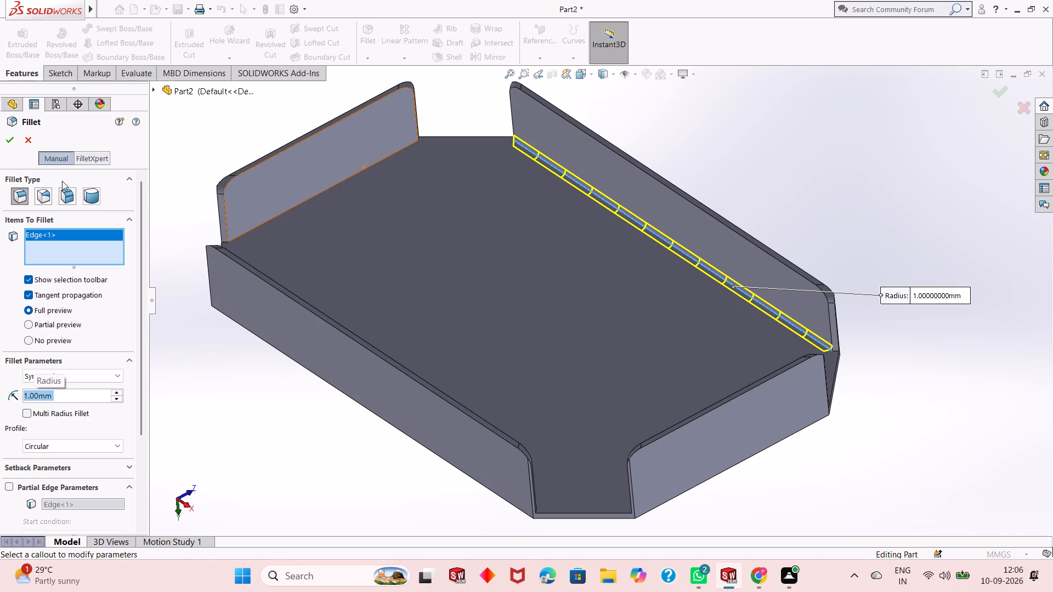
{"action": "left_click", "coordinate": [9, 139]}
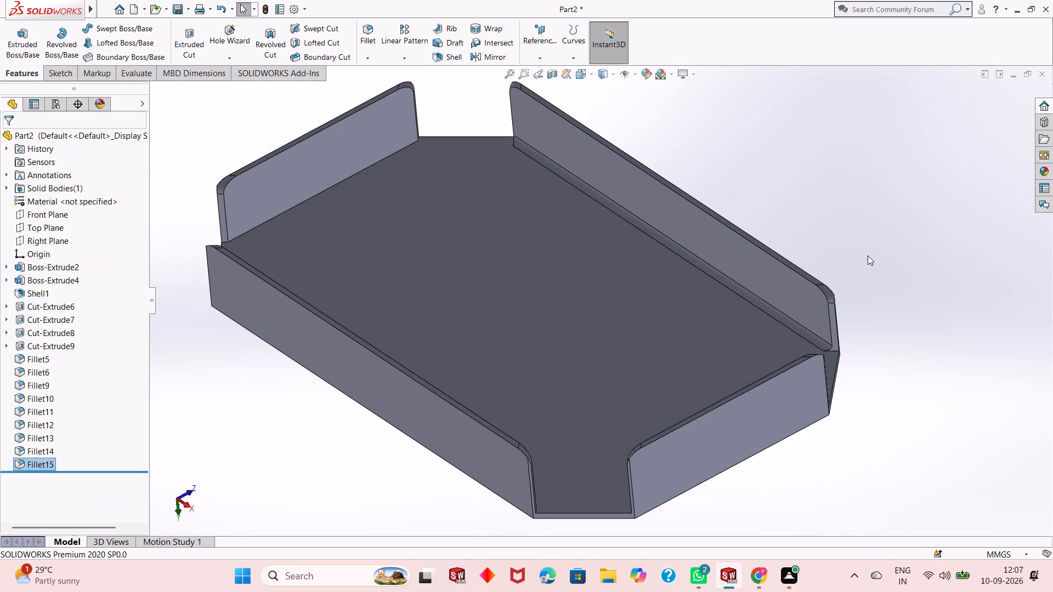
Examine the filleted long wall's inner floor edge and the remaining wall-to-floor edges from several angles.
{"action": "middle_click_drag", "start_coordinate": [863, 357], "coordinate": [800, 386]}
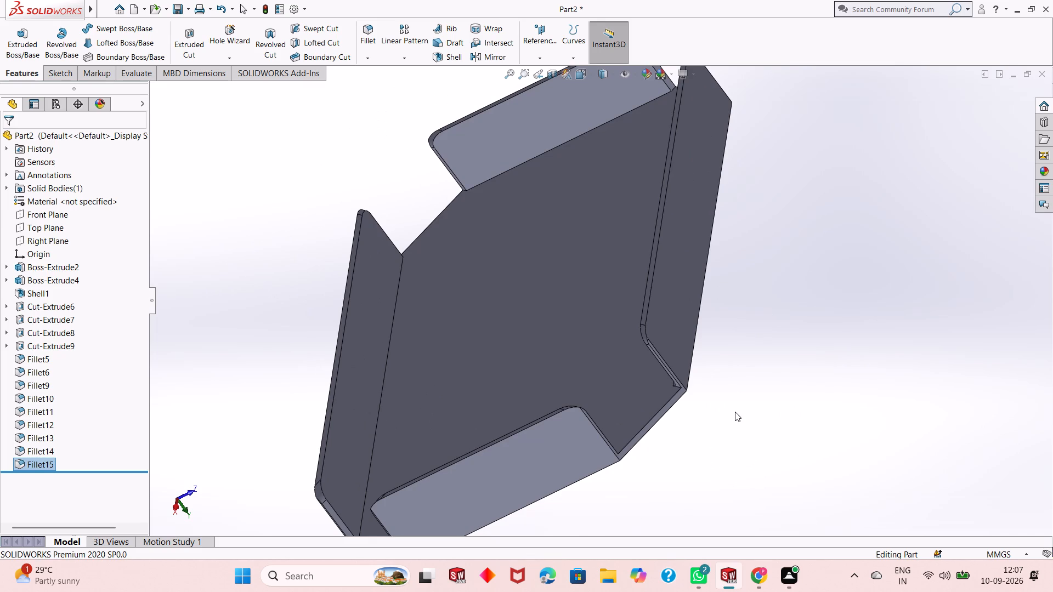
{"action": "middle_click_drag", "start_coordinate": [735, 412], "coordinate": [809, 356]}
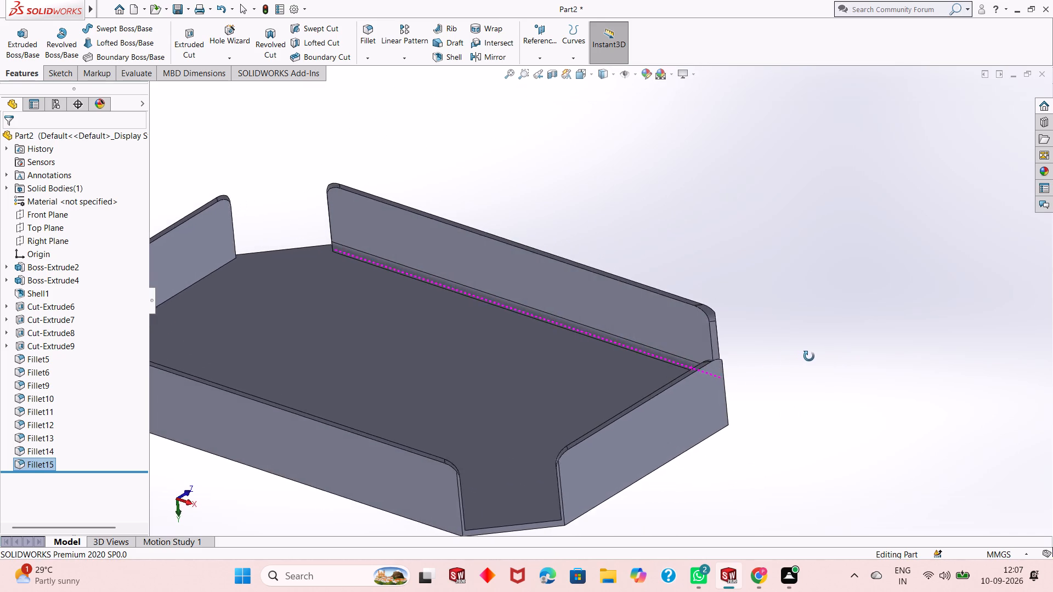
{"action": "middle_click_drag", "start_coordinate": [809, 356], "coordinate": [815, 405]}
{"action": "middle_click", "coordinate": [815, 407]}
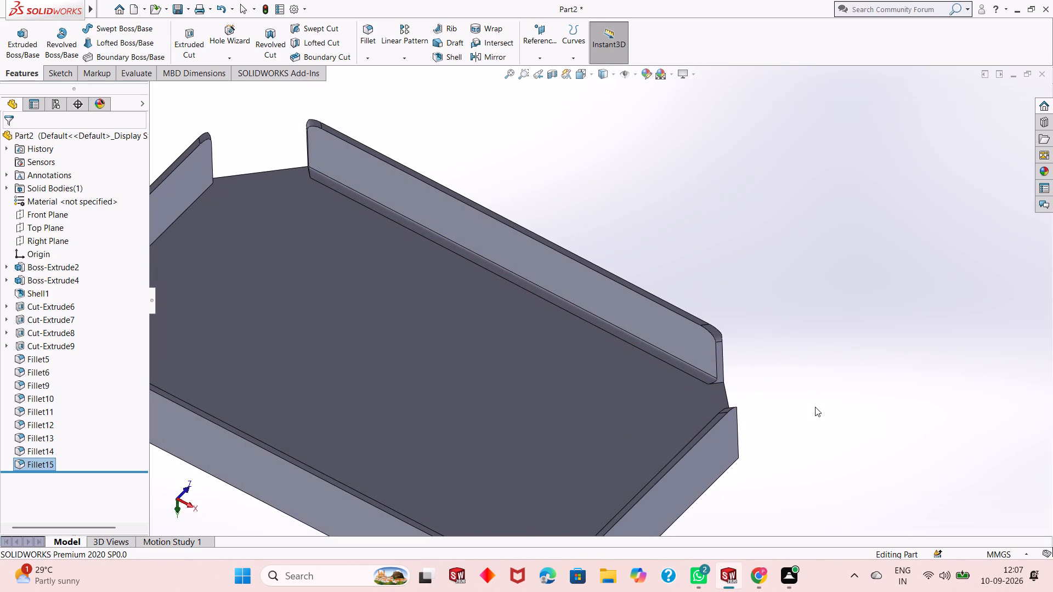
{"action": "middle_click_drag", "start_coordinate": [815, 408], "coordinate": [874, 378]}
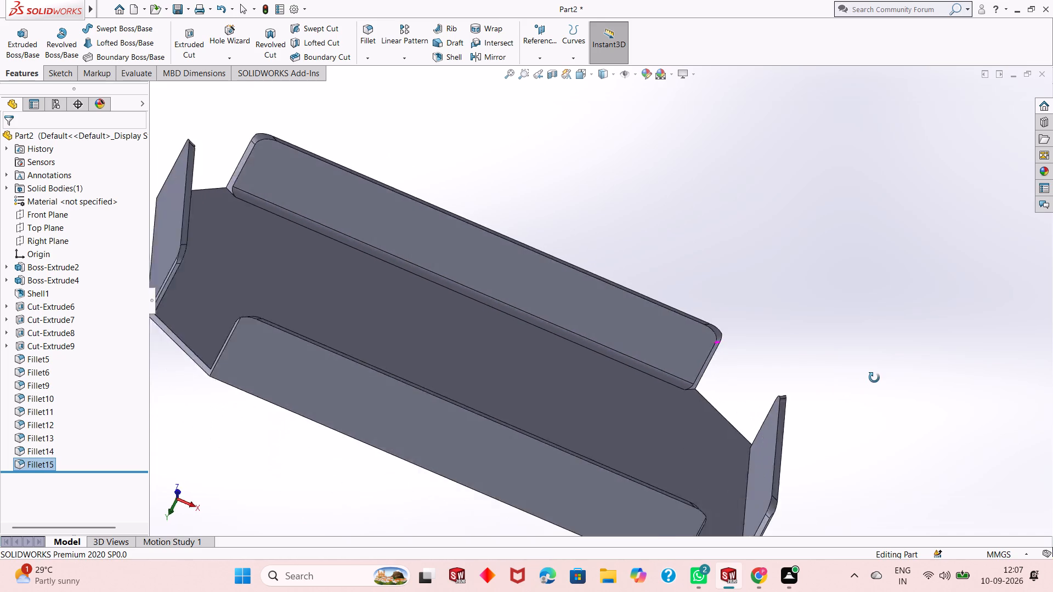
{"action": "middle_click_drag", "start_coordinate": [874, 378], "coordinate": [890, 429]}
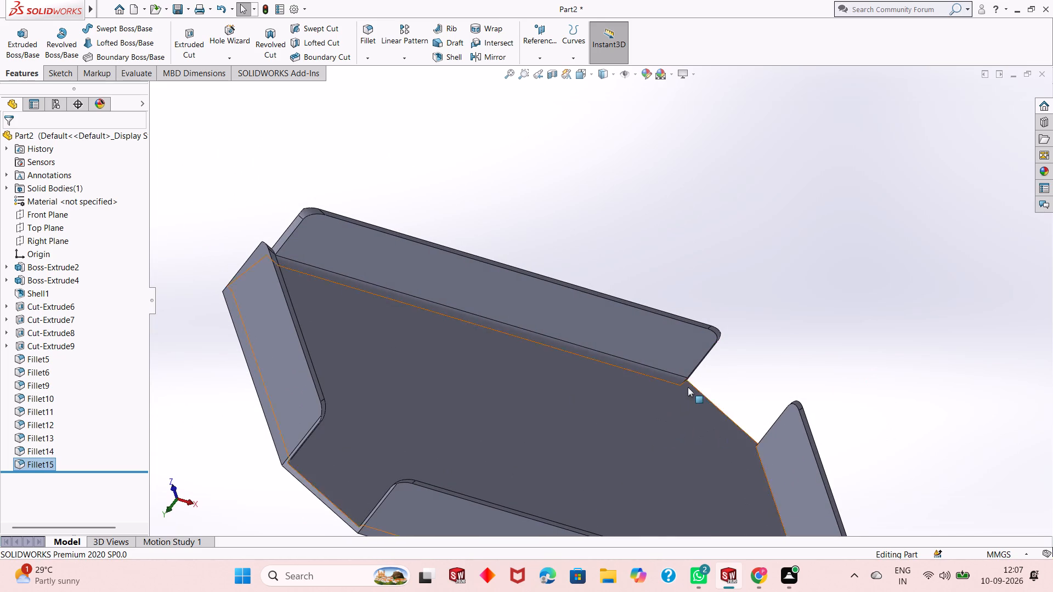
{"action": "middle_click_drag", "start_coordinate": [570, 437], "coordinate": [537, 437]}
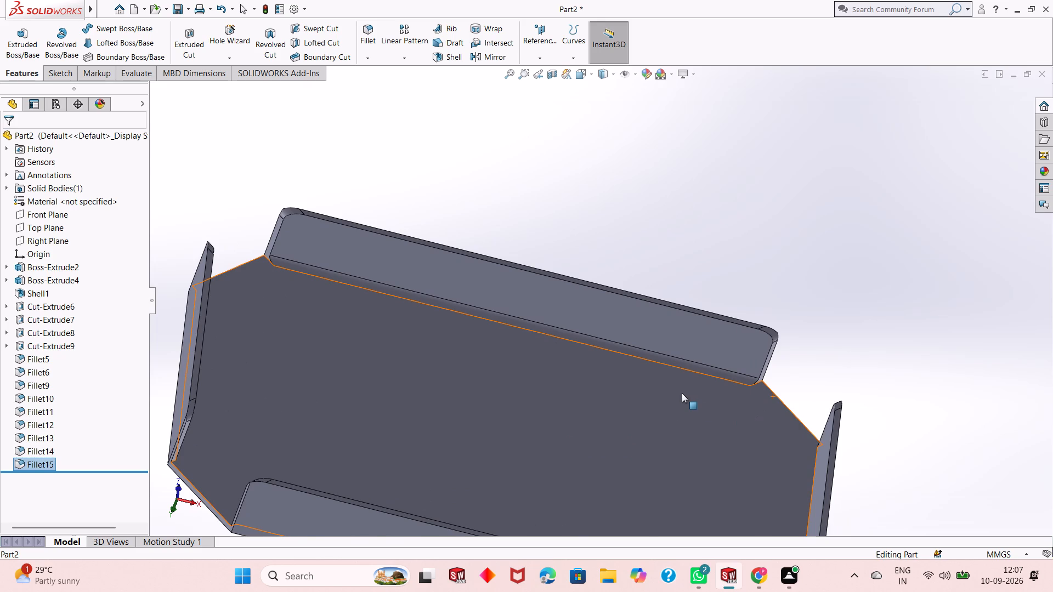
{"action": "scroll", "coordinate": [681, 393], "scroll_direction": "up", "scroll_amount": 1}
{"action": "scroll", "coordinate": [650, 364], "scroll_direction": "down", "scroll_amount": 1}
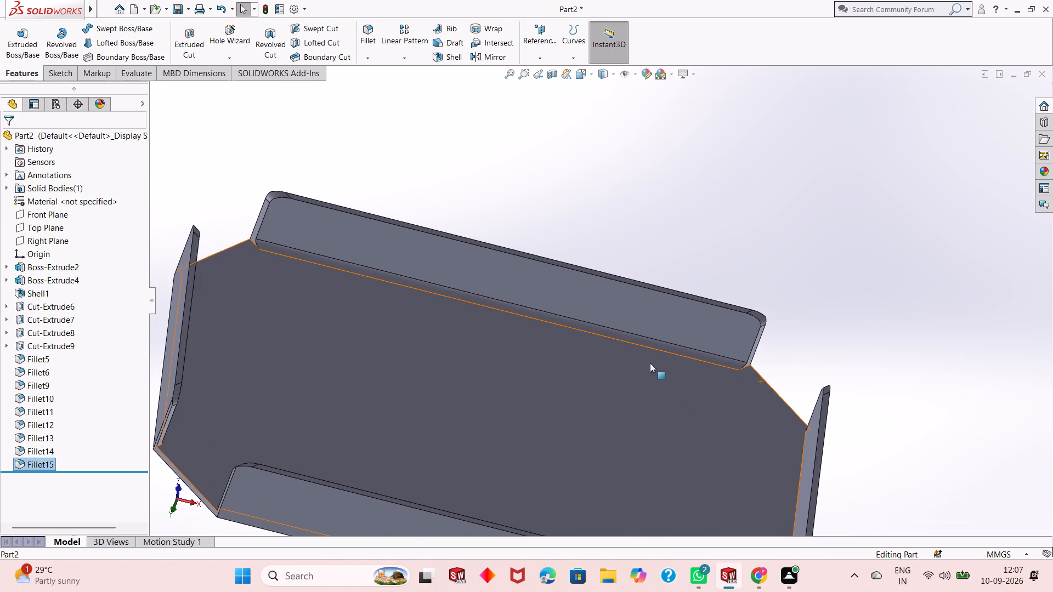
Undo the 1 mm fillet along the long wall's inner floor edge.
{"action": "middle_click_drag", "start_coordinate": [651, 389], "coordinate": [585, 411]}
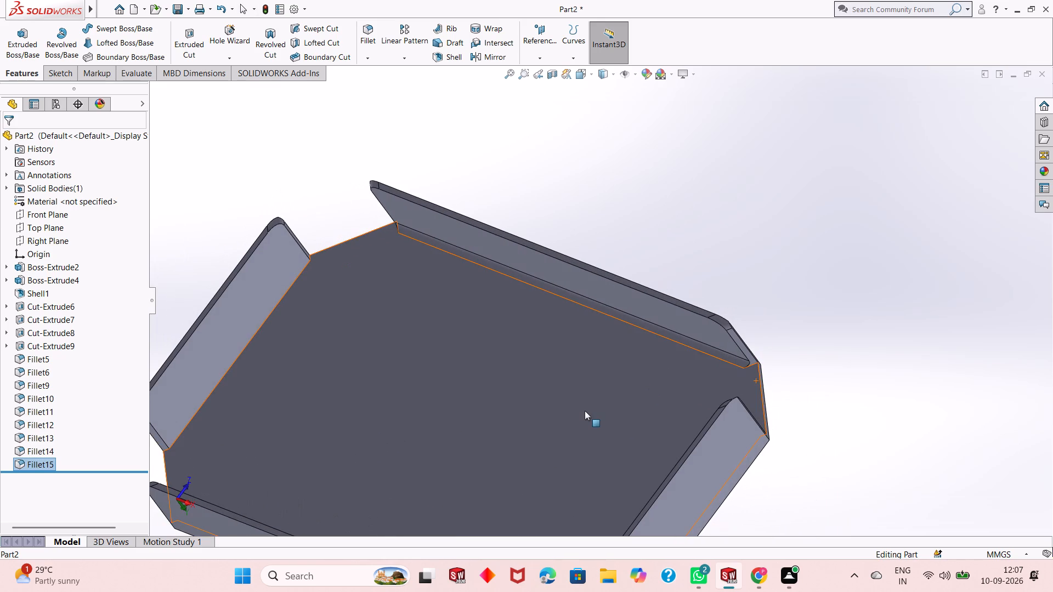
{"action": "scroll", "coordinate": [581, 413], "scroll_direction": "up", "scroll_amount": 2}
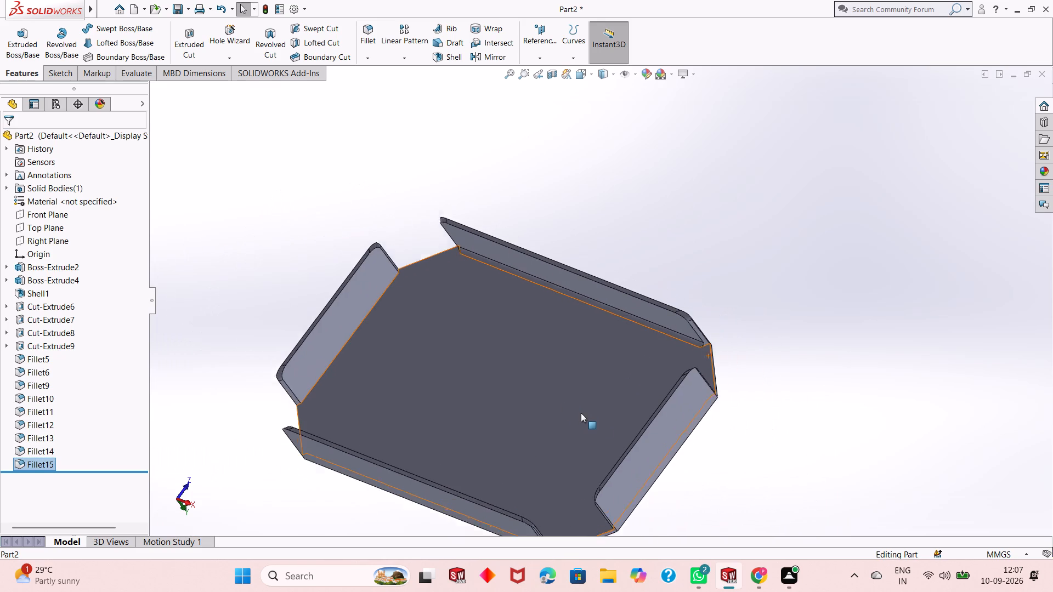
{"action": "scroll", "coordinate": [581, 413], "scroll_direction": "up", "scroll_amount": 1}
{"action": "scroll", "coordinate": [582, 348], "scroll_direction": "down", "scroll_amount": 1}
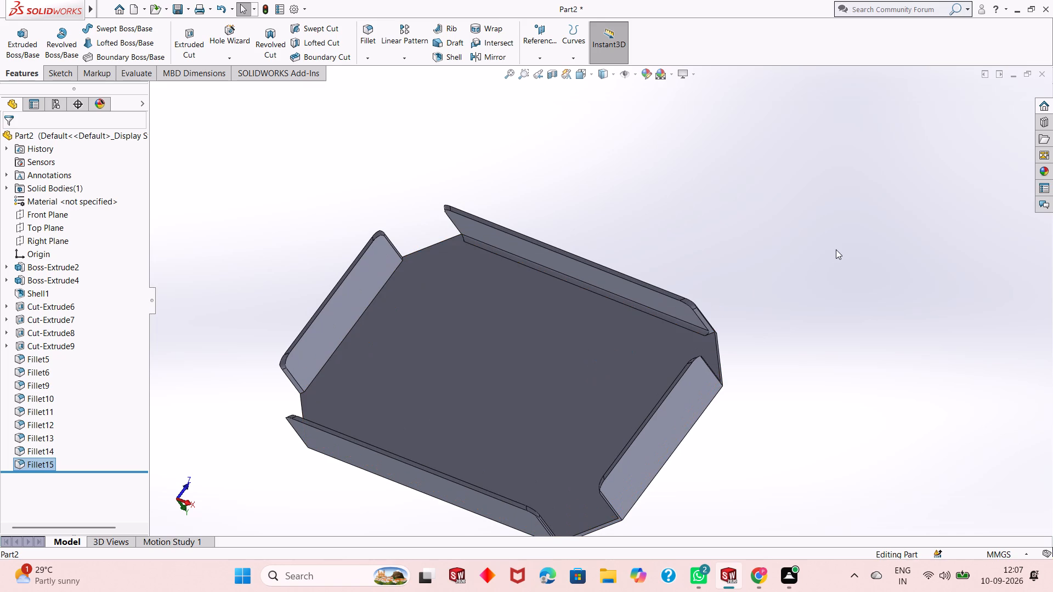
{"action": "middle_click_drag", "start_coordinate": [568, 279], "coordinate": [619, 226]}
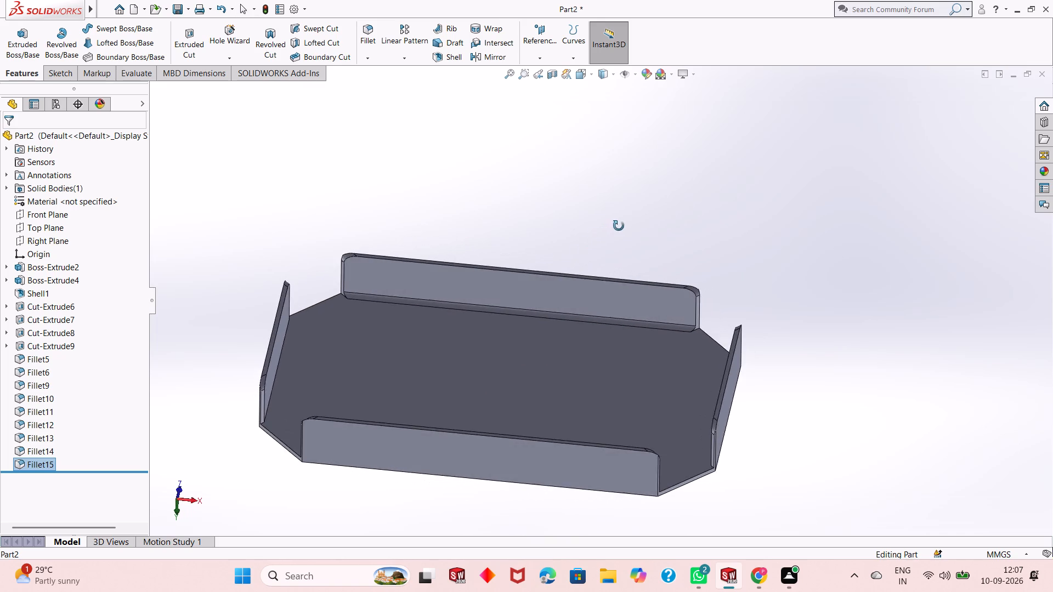
{"action": "middle_click_drag", "start_coordinate": [619, 226], "coordinate": [621, 224]}
{"action": "scroll", "coordinate": [405, 254], "scroll_direction": "down", "scroll_amount": 4}
{"action": "scroll", "coordinate": [379, 294], "scroll_direction": "down", "scroll_amount": 2}
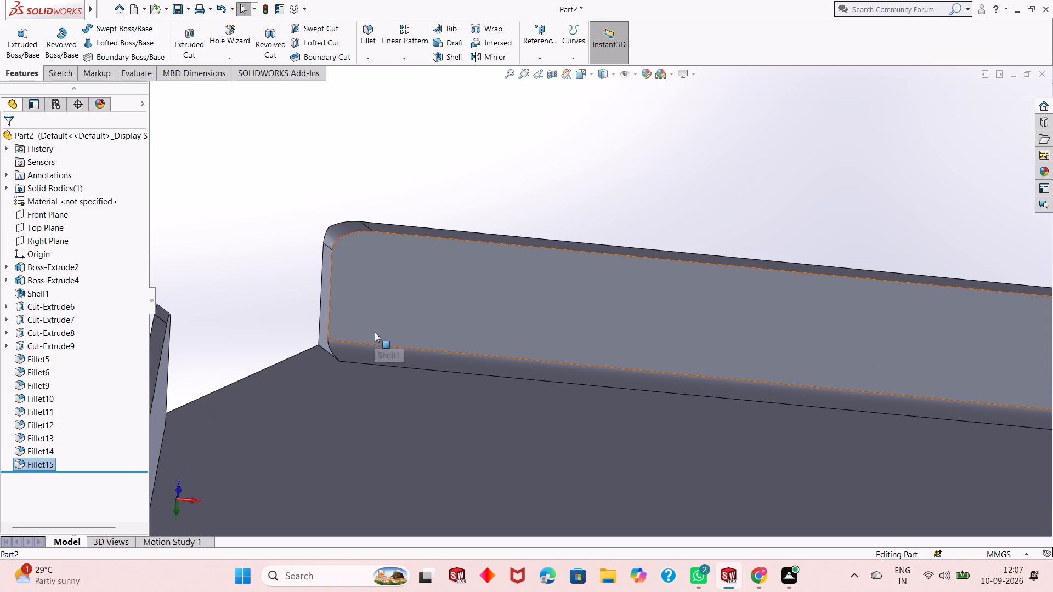
{"action": "key", "text": "ctrl+z"}
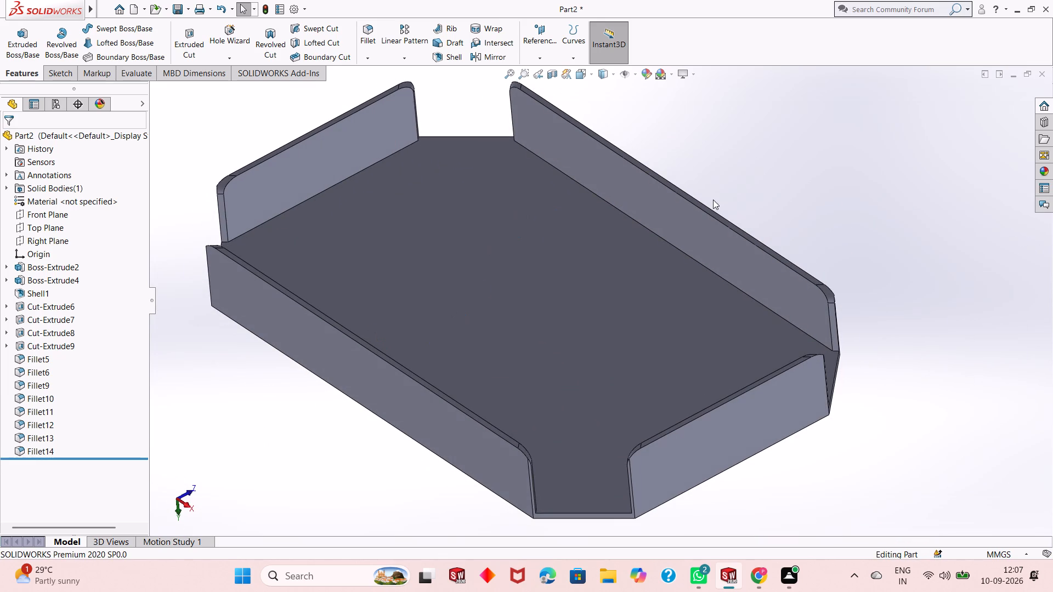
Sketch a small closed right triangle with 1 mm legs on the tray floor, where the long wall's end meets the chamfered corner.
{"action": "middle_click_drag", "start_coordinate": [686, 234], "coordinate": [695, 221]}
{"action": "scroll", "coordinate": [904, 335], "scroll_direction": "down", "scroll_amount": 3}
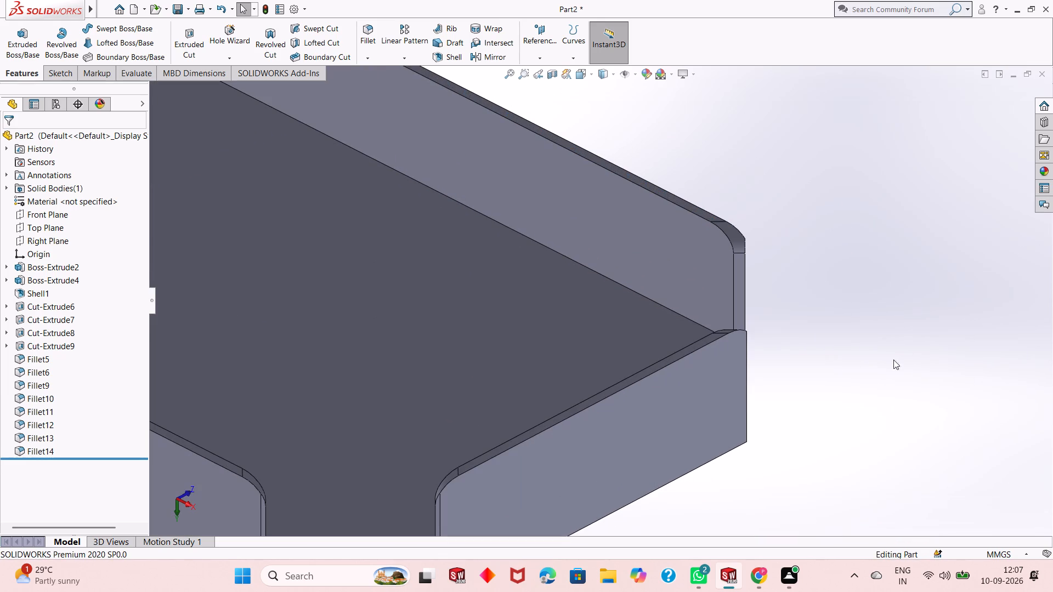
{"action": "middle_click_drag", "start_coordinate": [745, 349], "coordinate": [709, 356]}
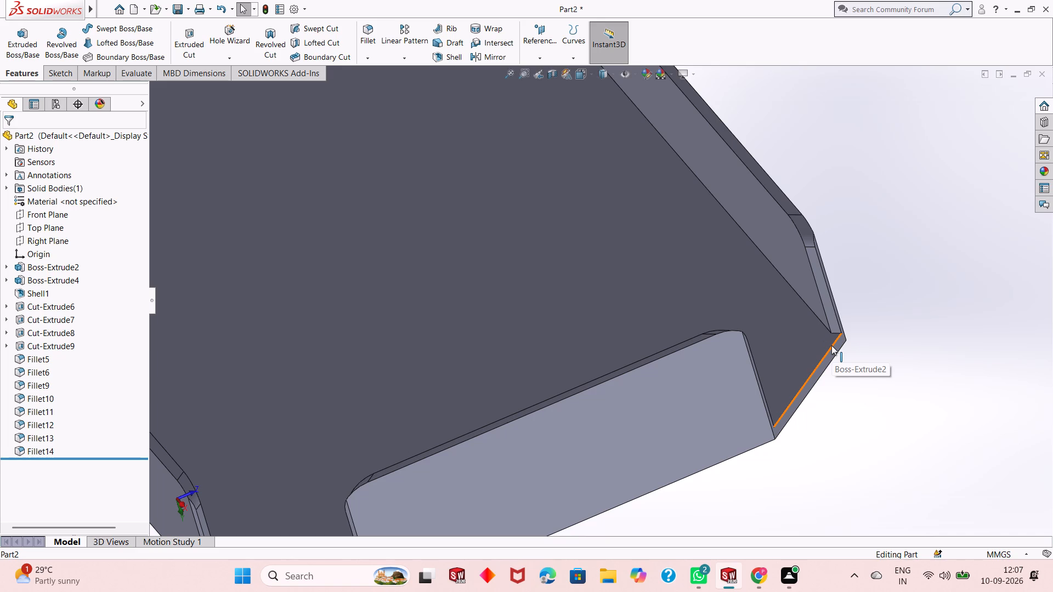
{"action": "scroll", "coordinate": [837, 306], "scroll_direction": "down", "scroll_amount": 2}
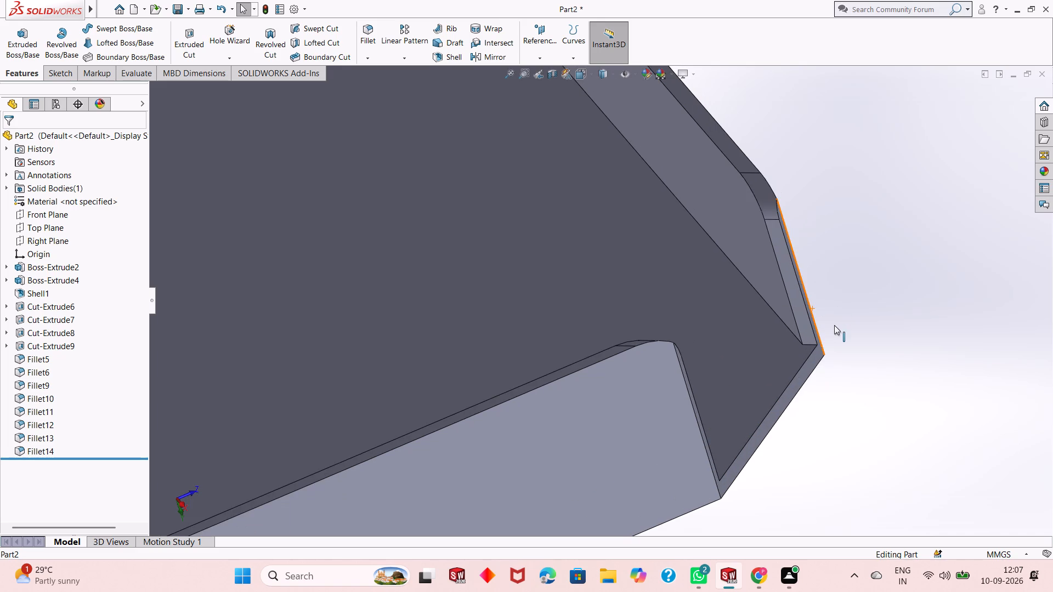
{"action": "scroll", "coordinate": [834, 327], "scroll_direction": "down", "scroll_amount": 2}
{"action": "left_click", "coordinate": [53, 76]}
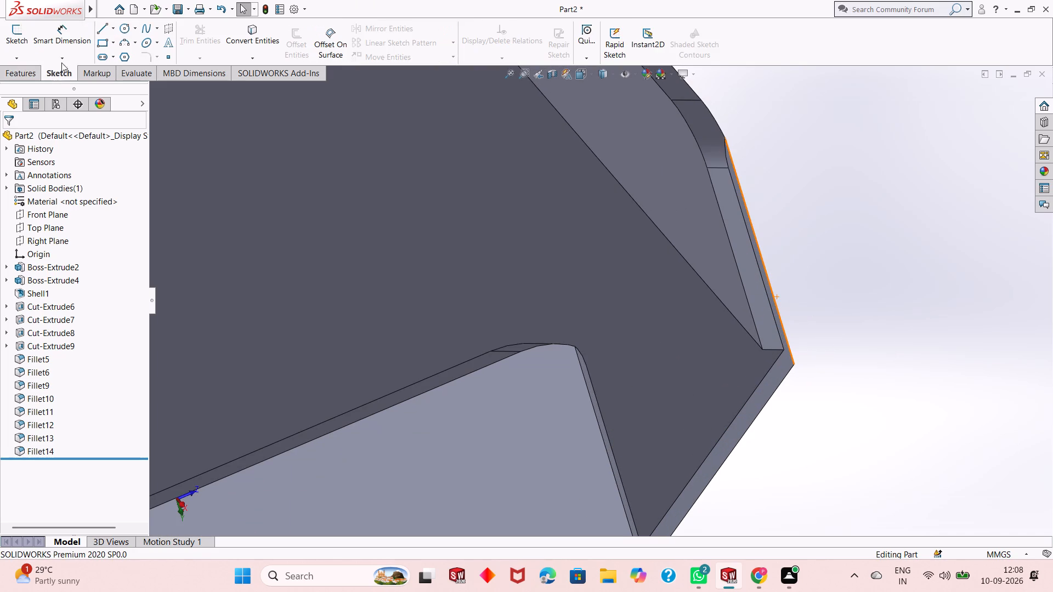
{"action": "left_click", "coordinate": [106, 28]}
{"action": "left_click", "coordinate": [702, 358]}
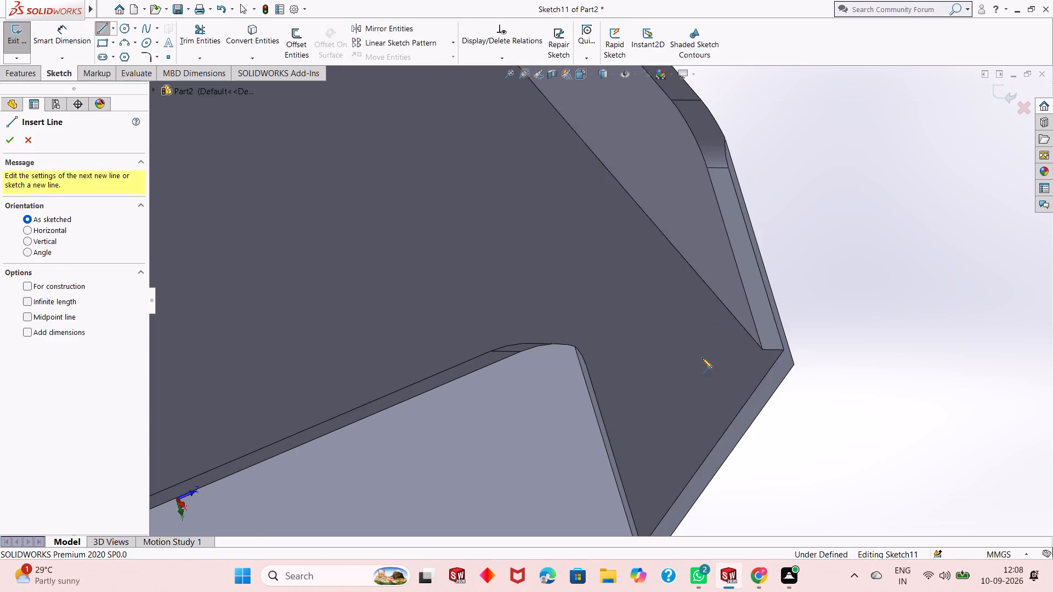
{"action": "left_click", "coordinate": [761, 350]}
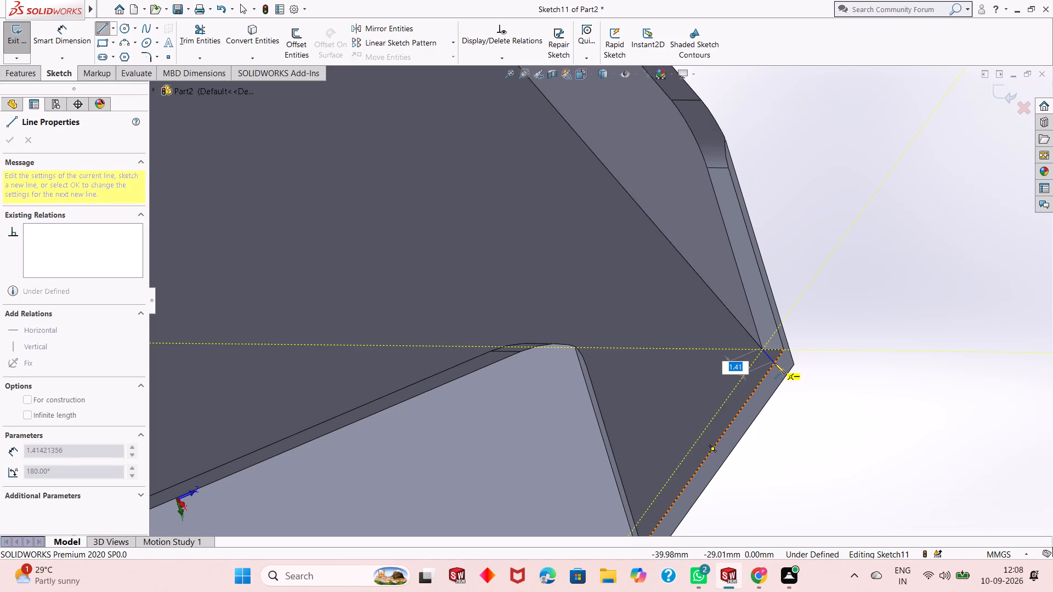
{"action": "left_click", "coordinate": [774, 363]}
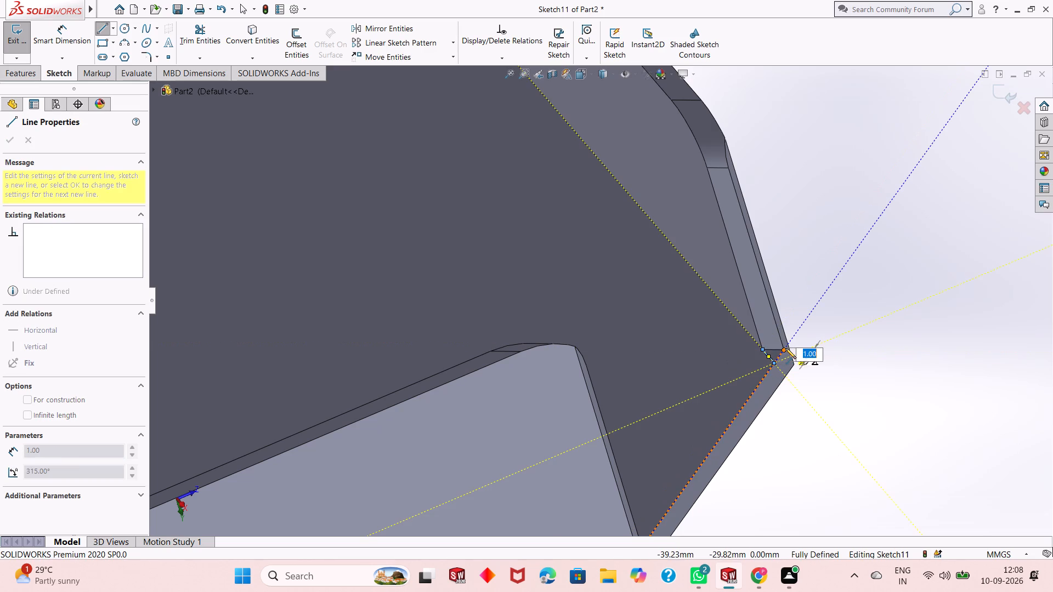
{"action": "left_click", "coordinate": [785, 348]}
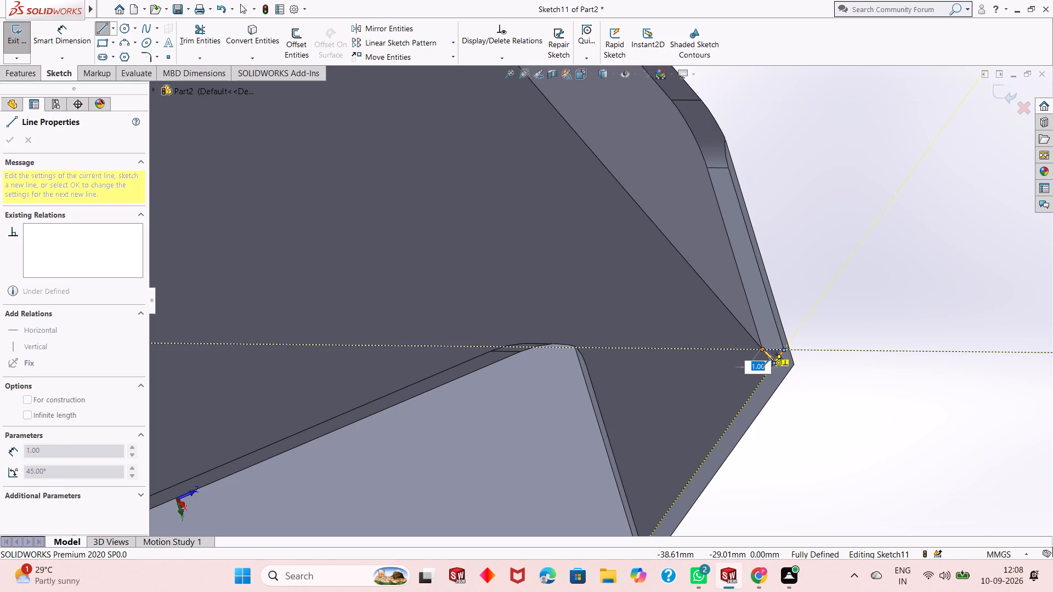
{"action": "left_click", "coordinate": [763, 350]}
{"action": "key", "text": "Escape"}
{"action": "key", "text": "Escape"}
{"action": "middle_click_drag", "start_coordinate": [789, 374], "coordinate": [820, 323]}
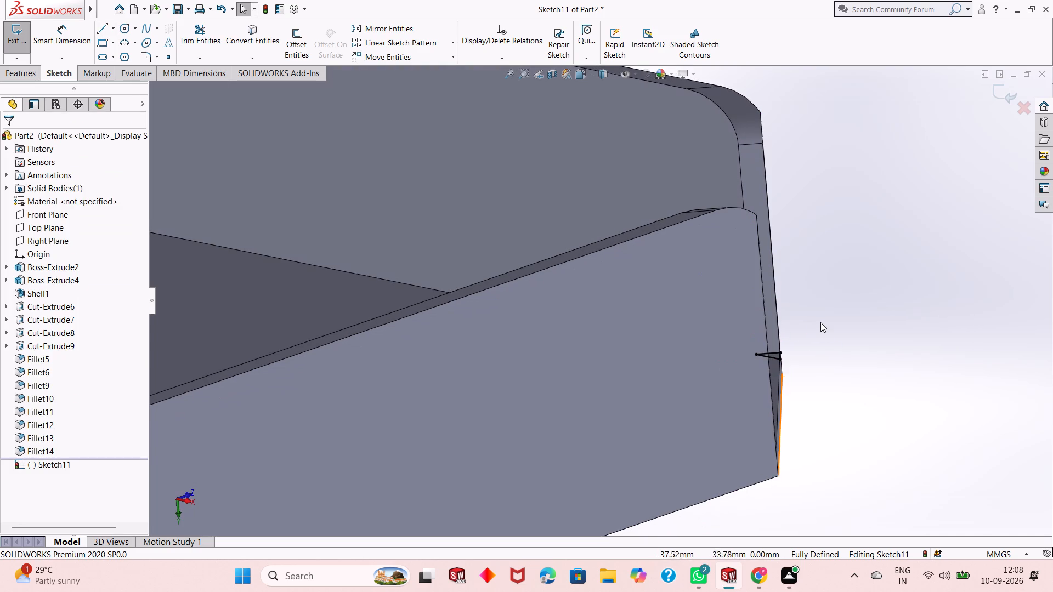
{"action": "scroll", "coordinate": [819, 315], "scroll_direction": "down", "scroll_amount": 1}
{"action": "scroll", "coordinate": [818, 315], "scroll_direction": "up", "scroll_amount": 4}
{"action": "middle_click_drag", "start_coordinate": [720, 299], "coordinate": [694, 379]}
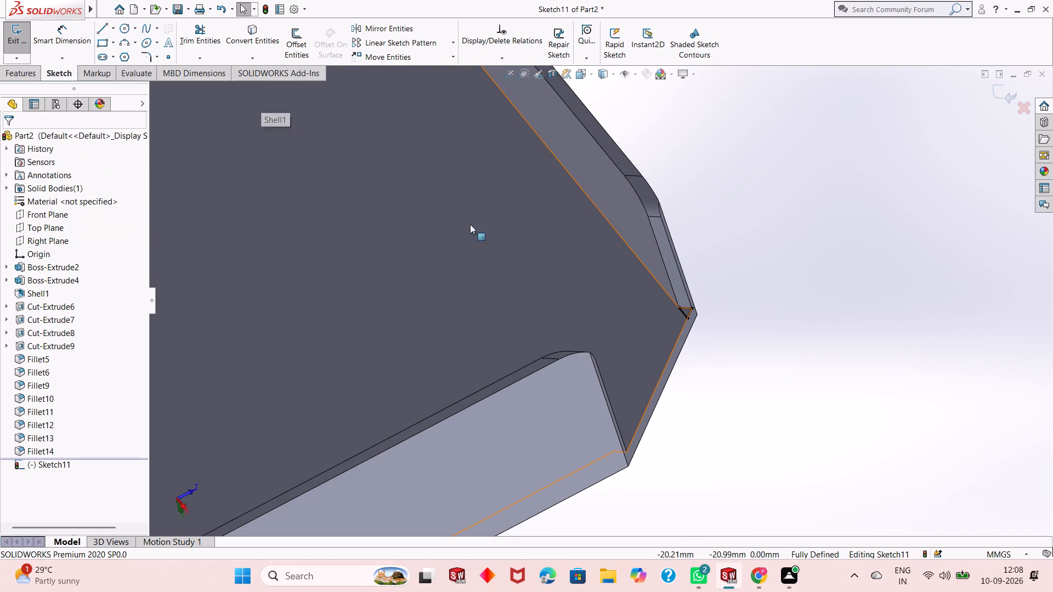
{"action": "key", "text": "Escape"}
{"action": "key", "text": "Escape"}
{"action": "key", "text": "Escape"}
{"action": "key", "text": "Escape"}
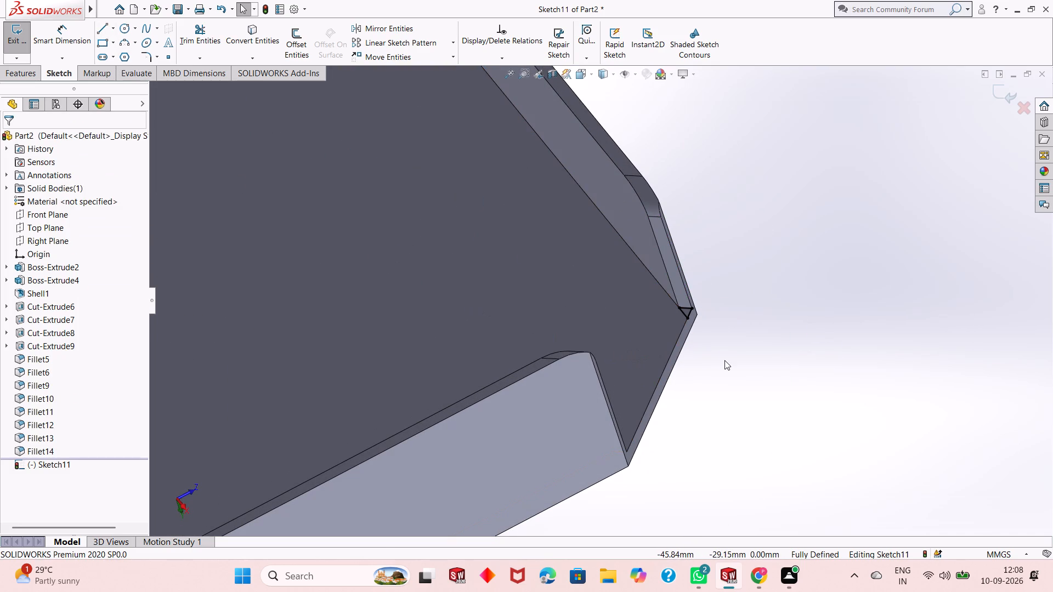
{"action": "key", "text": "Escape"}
Undo the triangle sketch and the last 2 mm face fillet on the short wall's end.
{"action": "key", "text": "ctrl+z"}
{"action": "key", "text": "ctrl+z"}
{"action": "key", "text": "ctrl+z"}
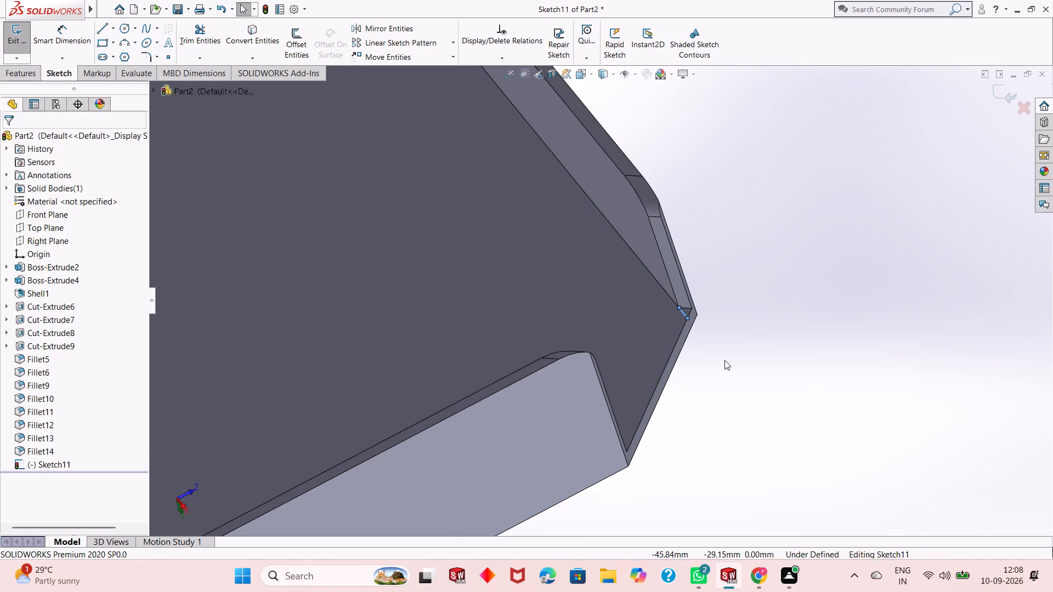
{"action": "key", "text": "ctrl+z"}
{"action": "key", "text": "ctrl+z"}
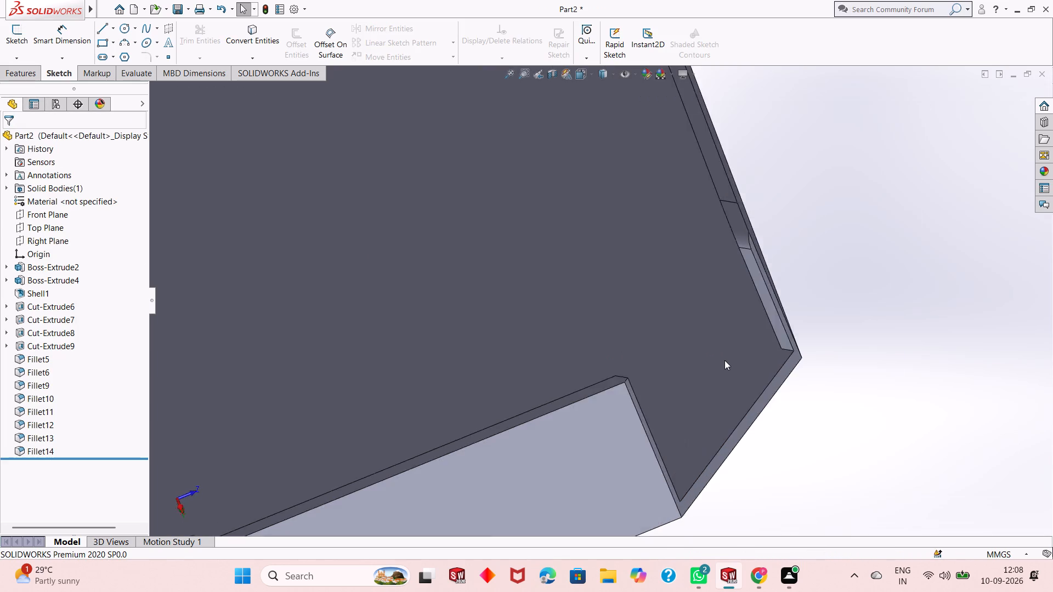
Sketch a small closed triangle on the tray floor at the unfilleted end of the short wall, against the chamfered corner edge.
{"action": "scroll", "coordinate": [632, 498], "scroll_direction": "up", "scroll_amount": 1}
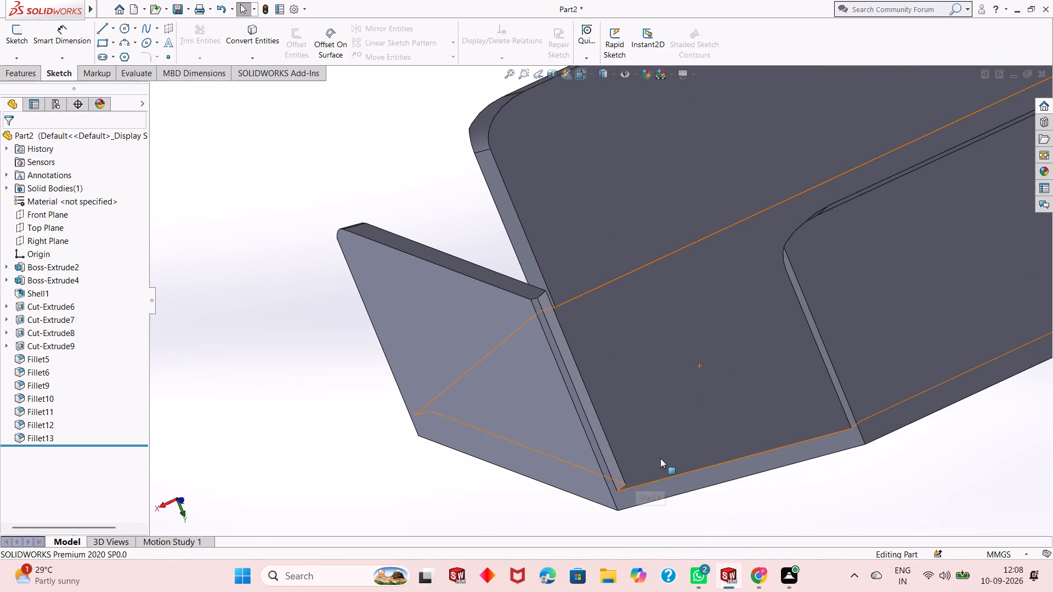
{"action": "middle_click_drag", "start_coordinate": [660, 458], "coordinate": [663, 520]}
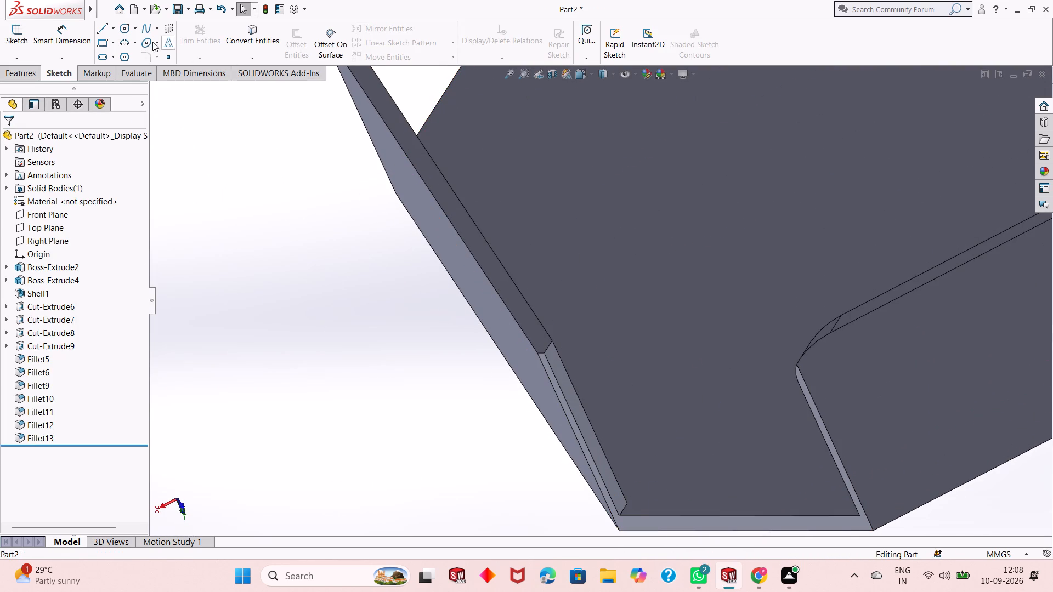
{"action": "left_click", "coordinate": [105, 33]}
{"action": "left_click", "coordinate": [675, 356]}
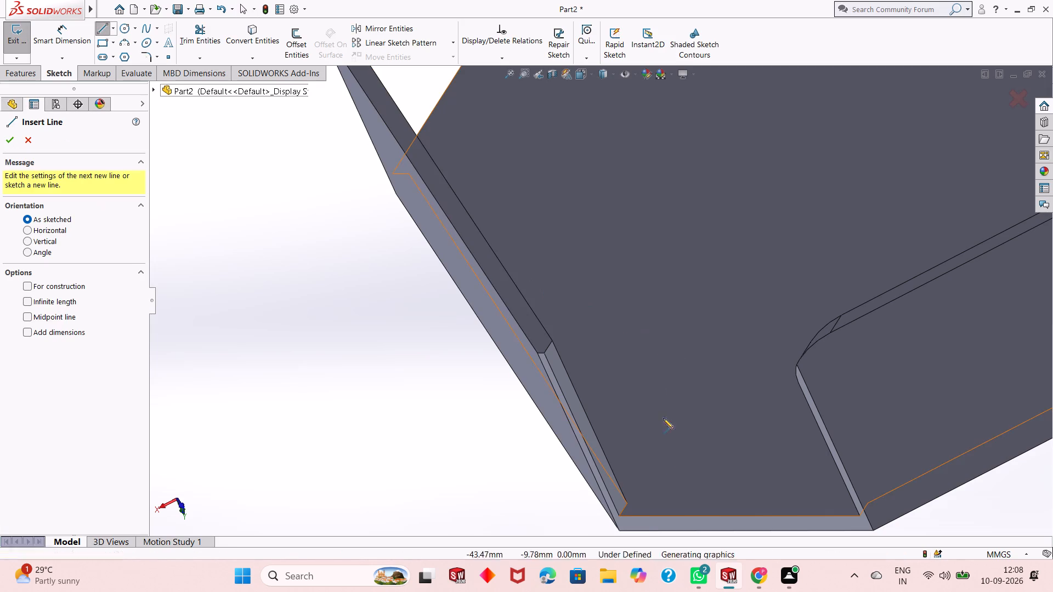
{"action": "left_click", "coordinate": [629, 503]}
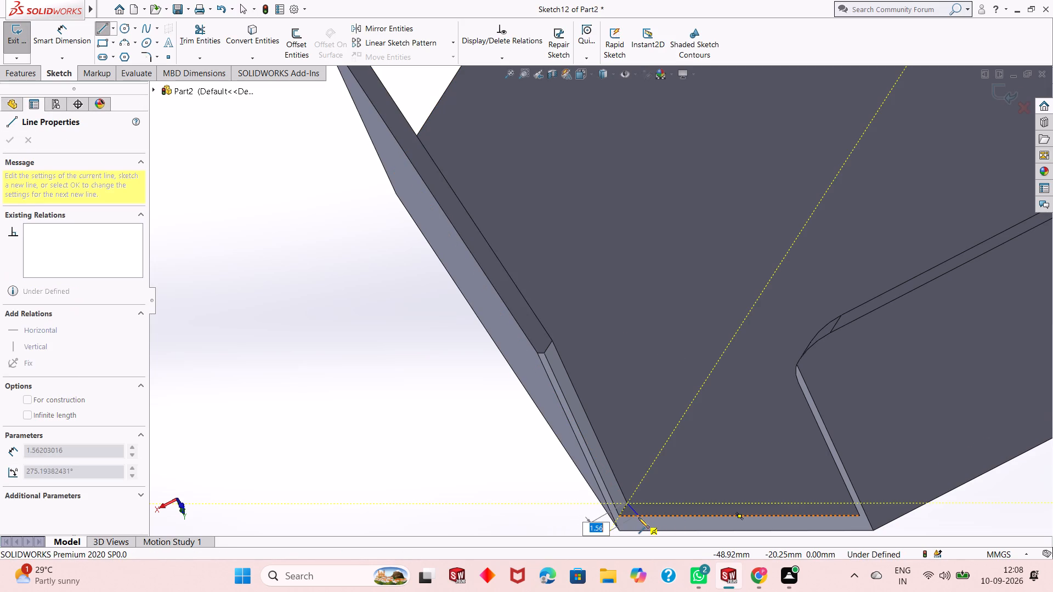
{"action": "left_click", "coordinate": [636, 515]}
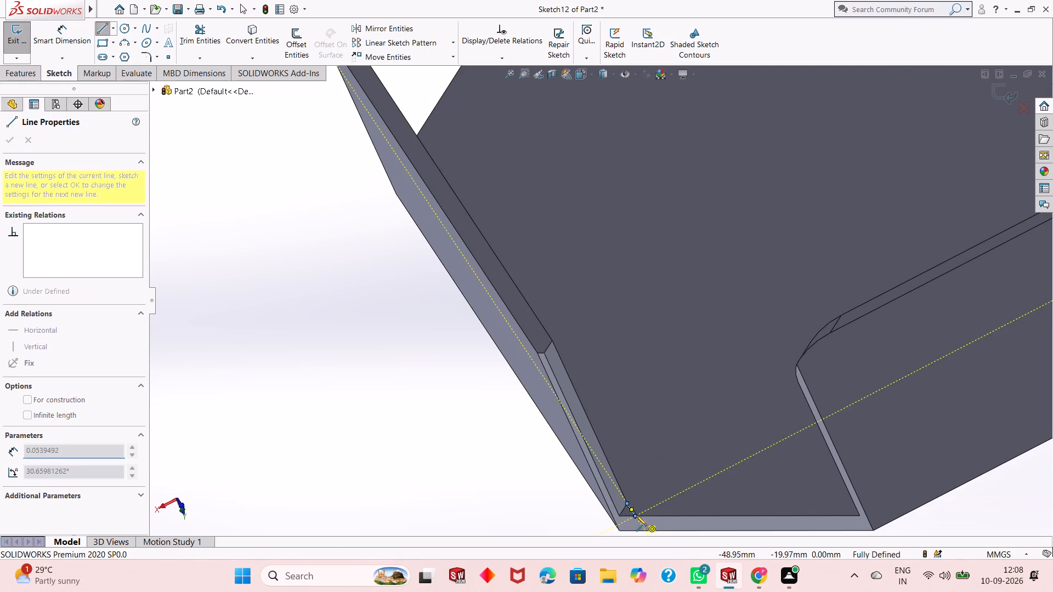
{"action": "left_click", "coordinate": [620, 516]}
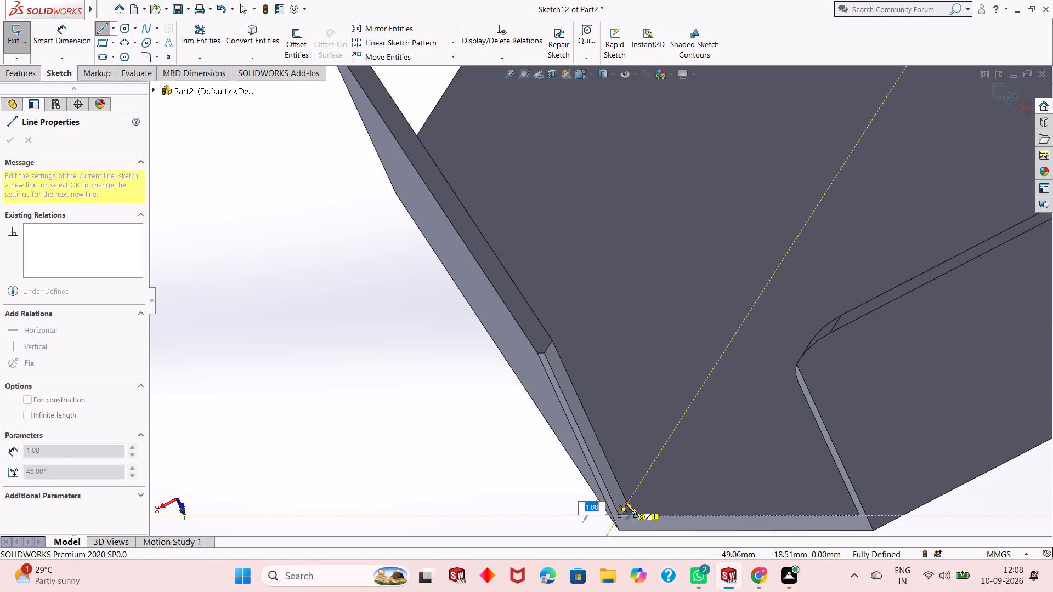
{"action": "left_click", "coordinate": [626, 503]}
{"action": "right_click", "coordinate": [626, 503]}
{"action": "left_click", "coordinate": [667, 484]}
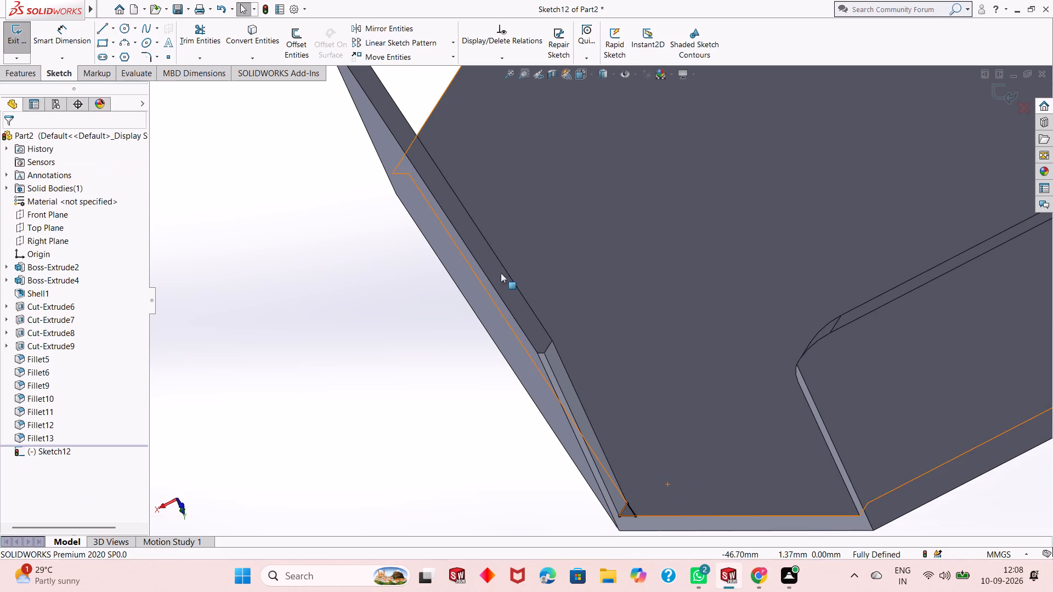
Set up a blind boss extrude of the triangle up the short wall's end, trying a 12 mm depth before setting 11 mm.
{"action": "left_click", "coordinate": [26, 69]}
{"action": "left_click", "coordinate": [22, 53]}
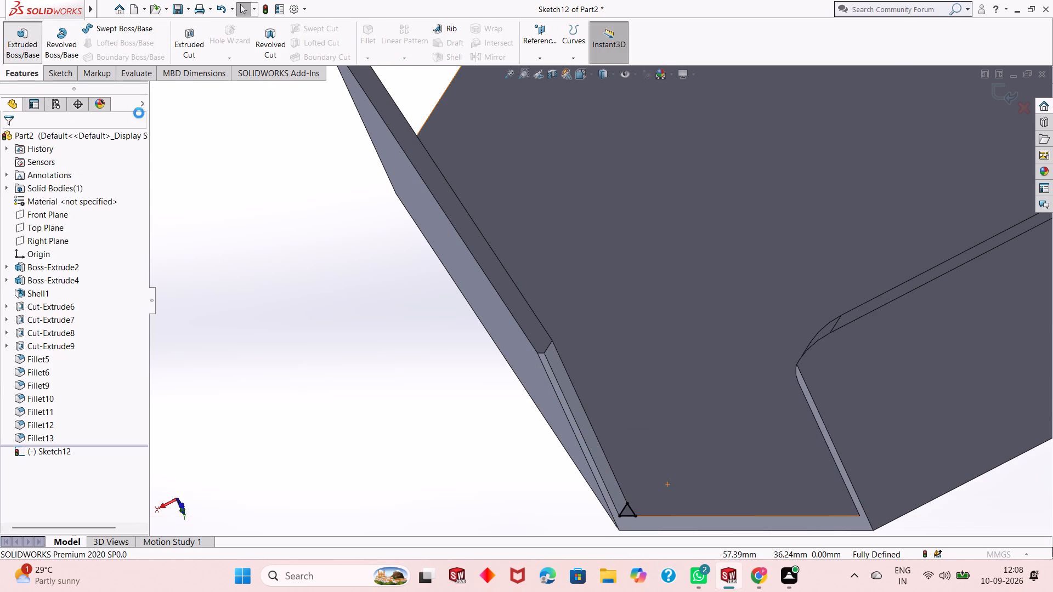
{"action": "middle_click_drag", "start_coordinate": [692, 470], "coordinate": [699, 388]}
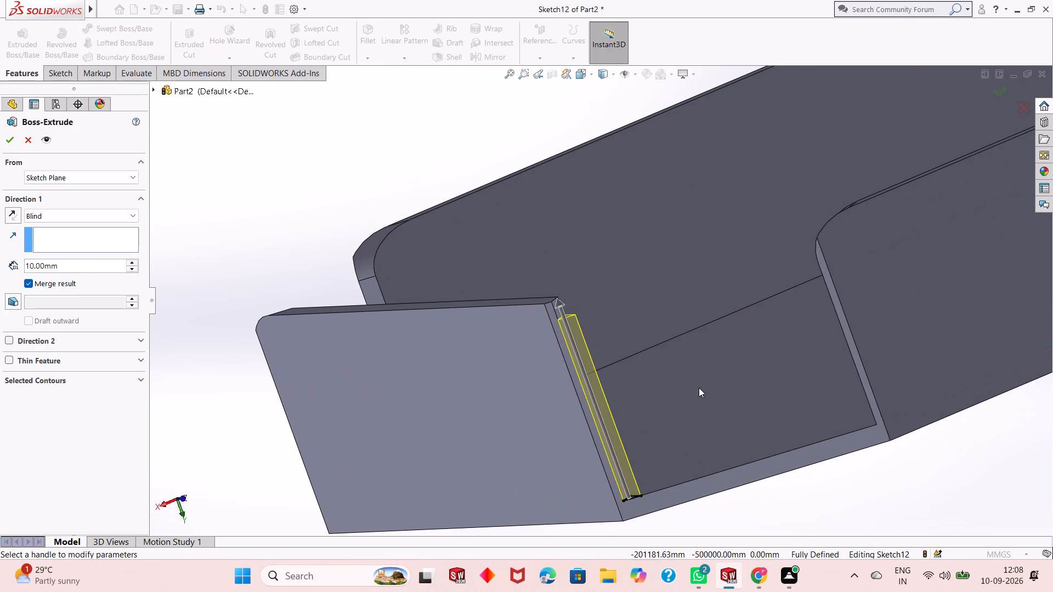
{"action": "double_click", "coordinate": [82, 269]}
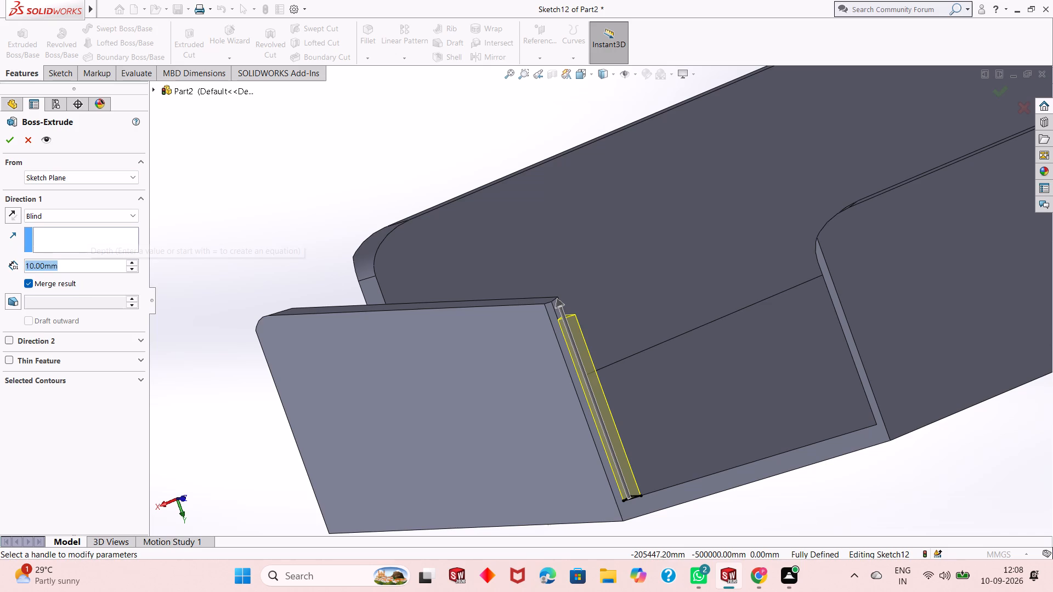
{"action": "type", "text": "12"}
{"action": "key", "text": "Return"}
{"action": "double_click", "coordinate": [81, 267]}
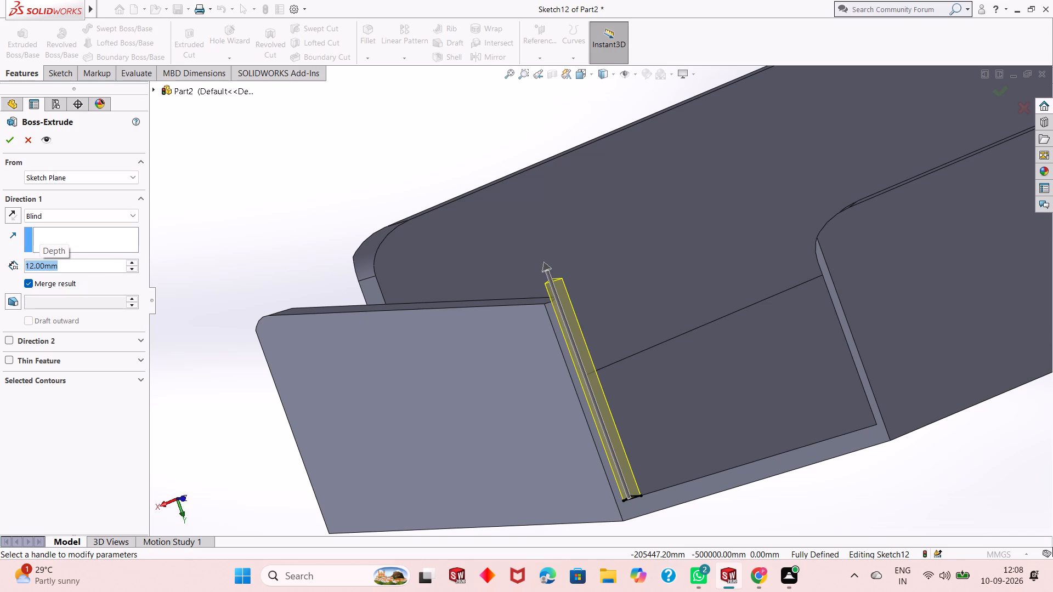
{"action": "type", "text": "11"}
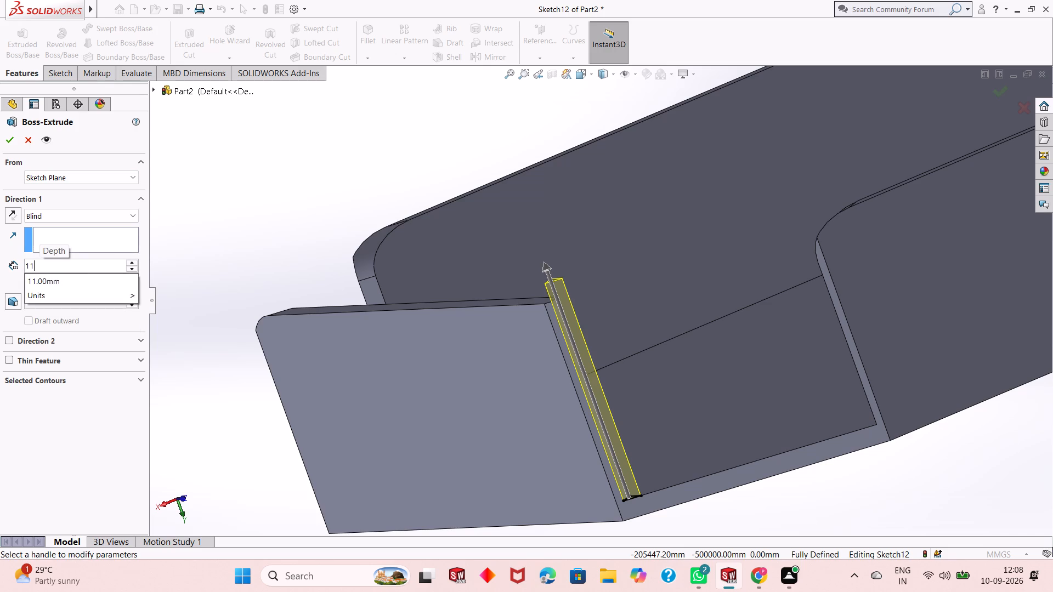
{"action": "key", "text": "Return"}
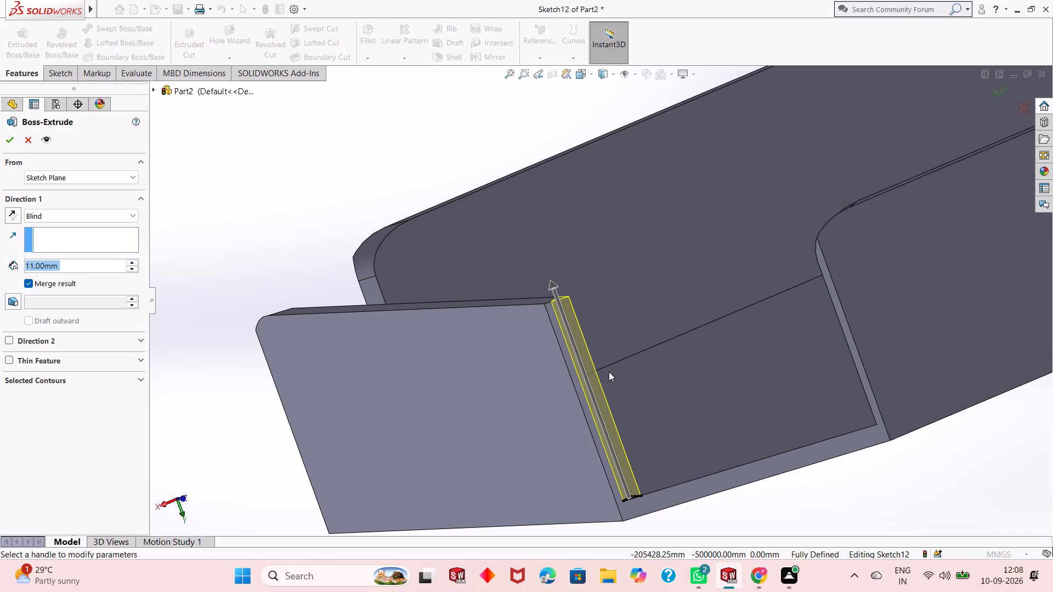
Examine how the triangular extrusion preview meets the short wall's end face and top edge.
{"action": "middle_click_drag", "start_coordinate": [610, 372], "coordinate": [632, 346]}
{"action": "scroll", "coordinate": [632, 345], "scroll_direction": "up", "scroll_amount": 2}
{"action": "scroll", "coordinate": [509, 327], "scroll_direction": "down", "scroll_amount": 3}
{"action": "scroll", "coordinate": [458, 332], "scroll_direction": "up", "scroll_amount": 3}
{"action": "middle_click_drag", "start_coordinate": [894, 185], "coordinate": [783, 265]}
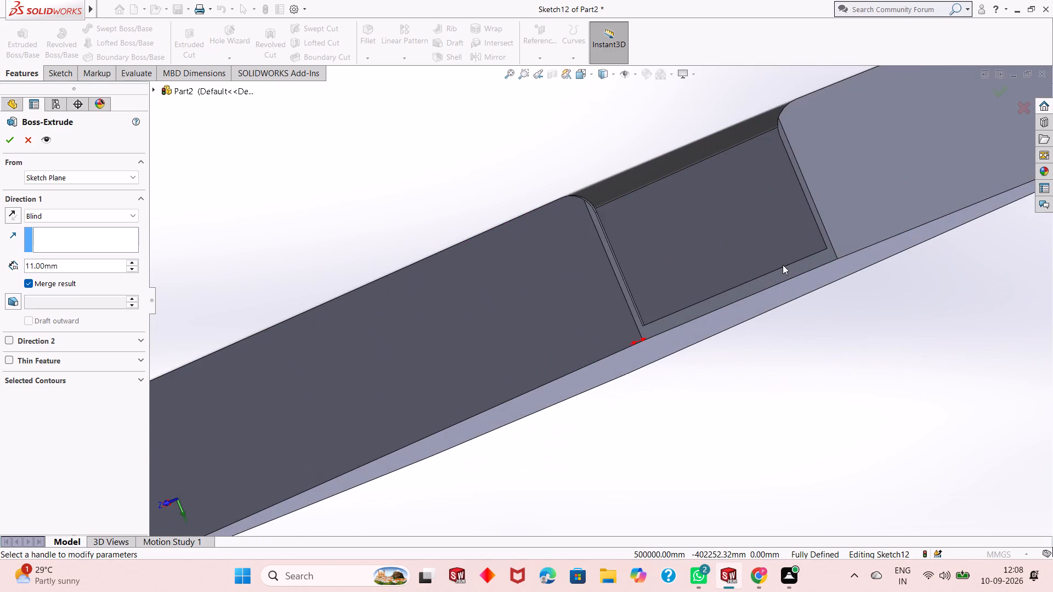
{"action": "scroll", "coordinate": [544, 318], "scroll_direction": "up", "scroll_amount": 2}
{"action": "middle_click_drag", "start_coordinate": [251, 346], "coordinate": [265, 361]}
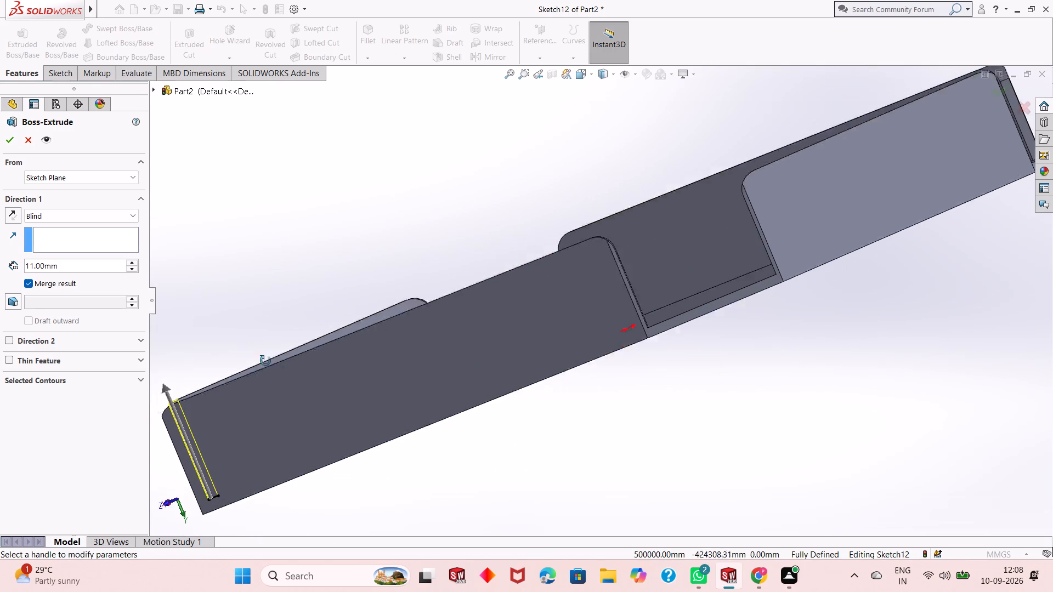
{"action": "middle_click_drag", "start_coordinate": [265, 361], "coordinate": [355, 377]}
{"action": "scroll", "coordinate": [315, 412], "scroll_direction": "down", "scroll_amount": 2}
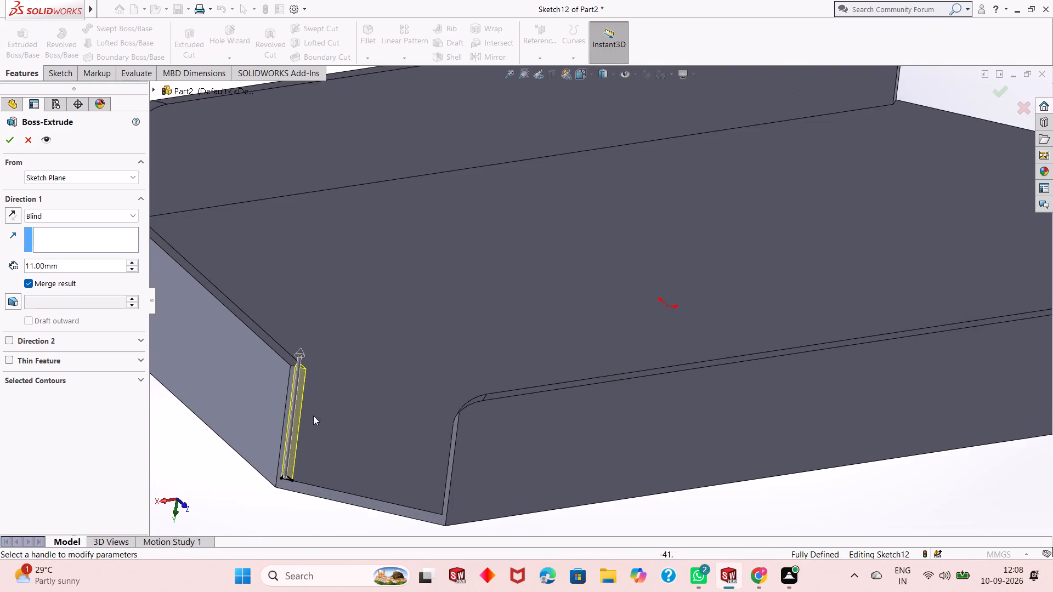
{"action": "scroll", "coordinate": [303, 369], "scroll_direction": "down", "scroll_amount": 3}
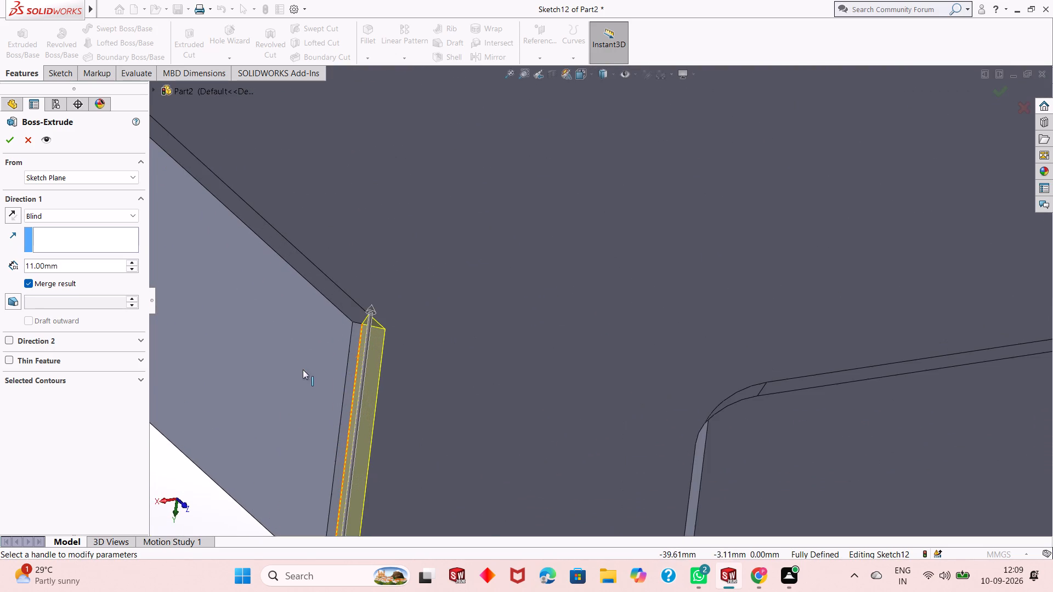
{"action": "middle_click_drag", "start_coordinate": [376, 326], "coordinate": [392, 342]}
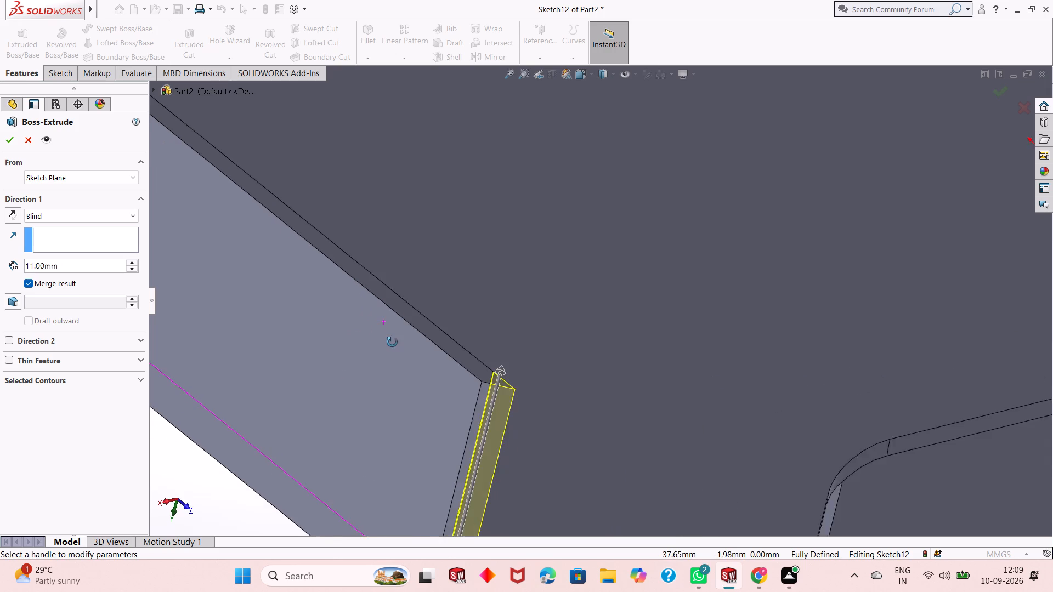
{"action": "middle_click_drag", "start_coordinate": [392, 342], "coordinate": [407, 355]}
{"action": "scroll", "coordinate": [609, 432], "scroll_direction": "up", "scroll_amount": 2}
{"action": "scroll", "coordinate": [615, 343], "scroll_direction": "down", "scroll_amount": 3}
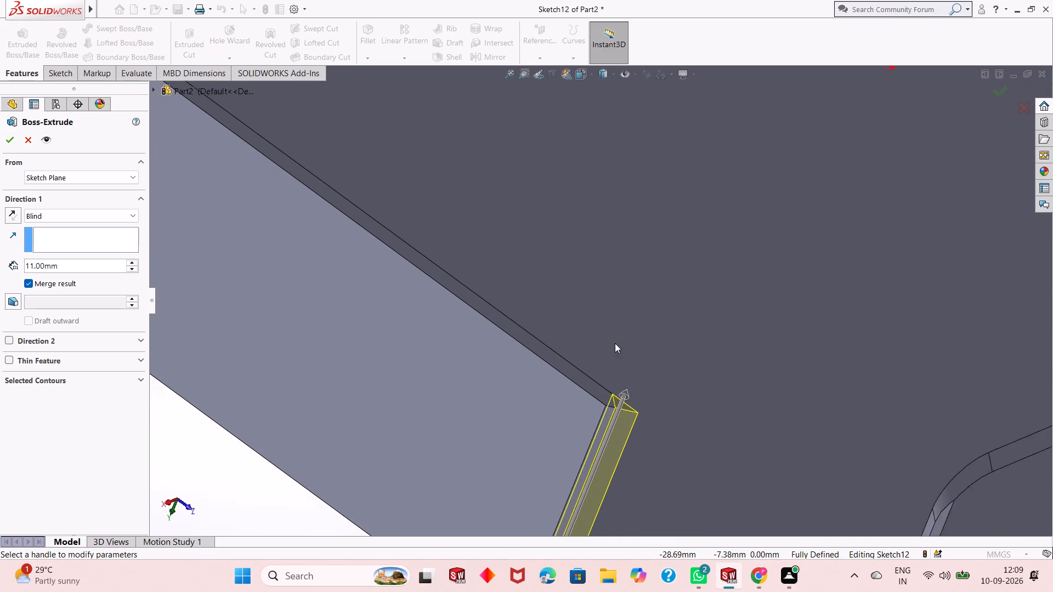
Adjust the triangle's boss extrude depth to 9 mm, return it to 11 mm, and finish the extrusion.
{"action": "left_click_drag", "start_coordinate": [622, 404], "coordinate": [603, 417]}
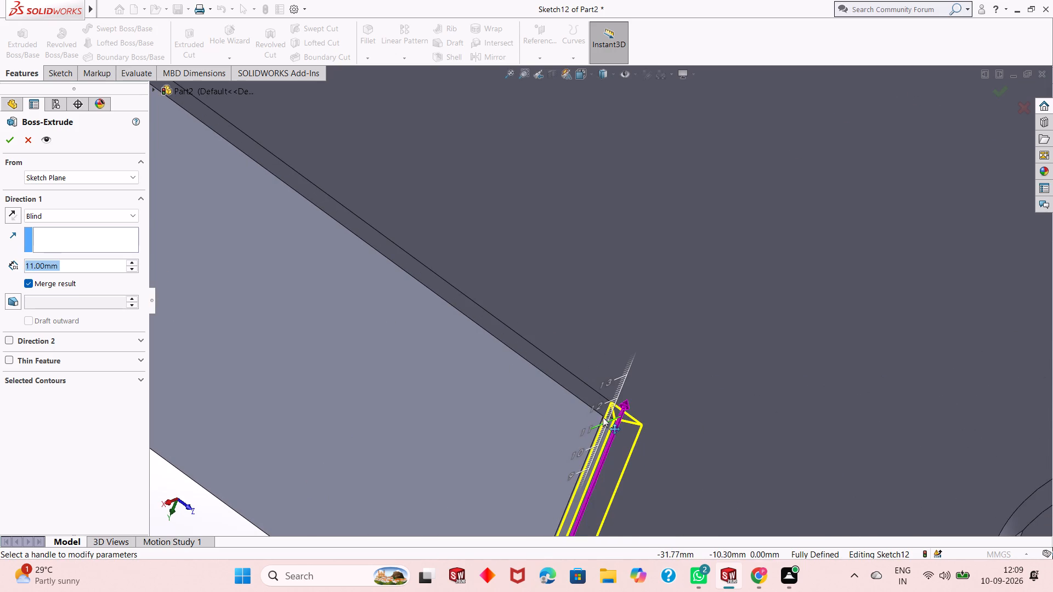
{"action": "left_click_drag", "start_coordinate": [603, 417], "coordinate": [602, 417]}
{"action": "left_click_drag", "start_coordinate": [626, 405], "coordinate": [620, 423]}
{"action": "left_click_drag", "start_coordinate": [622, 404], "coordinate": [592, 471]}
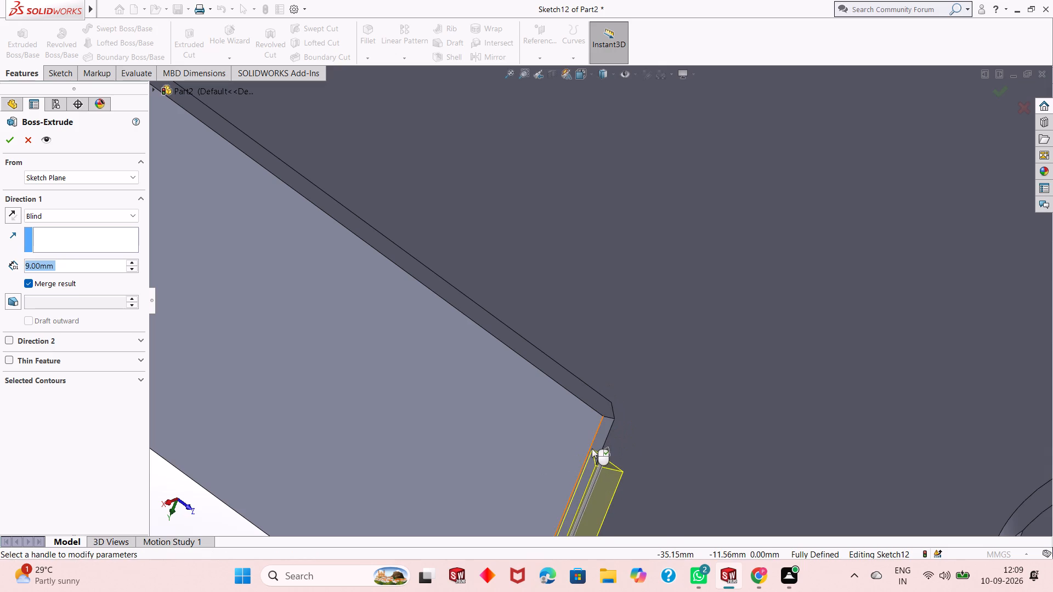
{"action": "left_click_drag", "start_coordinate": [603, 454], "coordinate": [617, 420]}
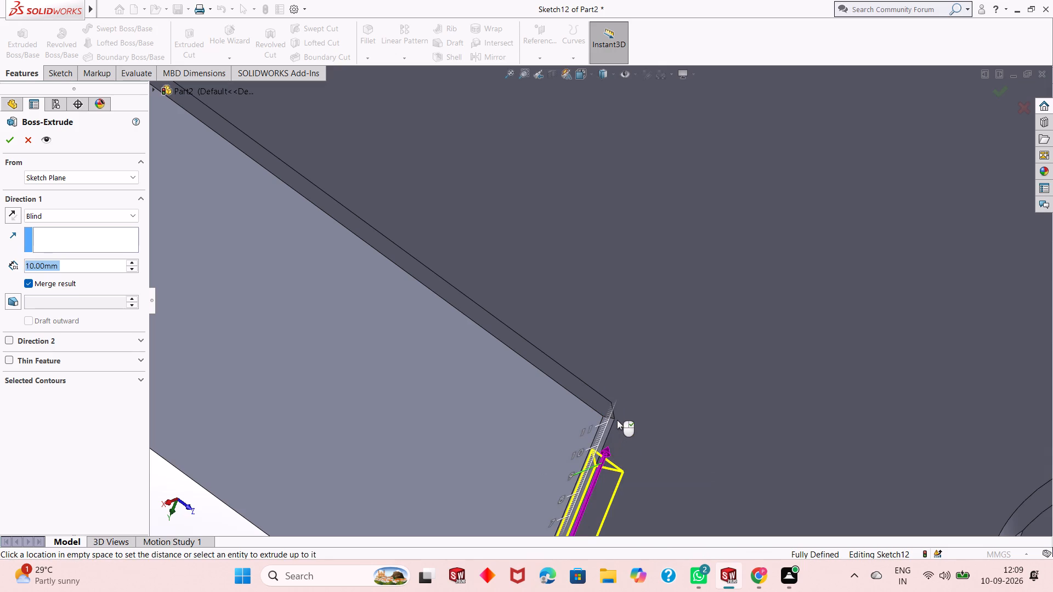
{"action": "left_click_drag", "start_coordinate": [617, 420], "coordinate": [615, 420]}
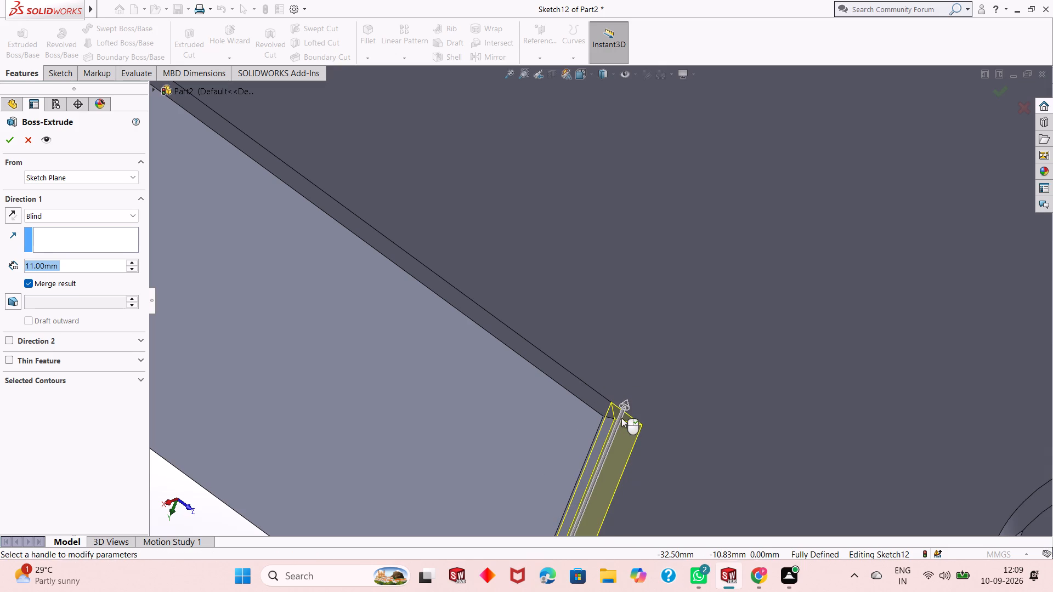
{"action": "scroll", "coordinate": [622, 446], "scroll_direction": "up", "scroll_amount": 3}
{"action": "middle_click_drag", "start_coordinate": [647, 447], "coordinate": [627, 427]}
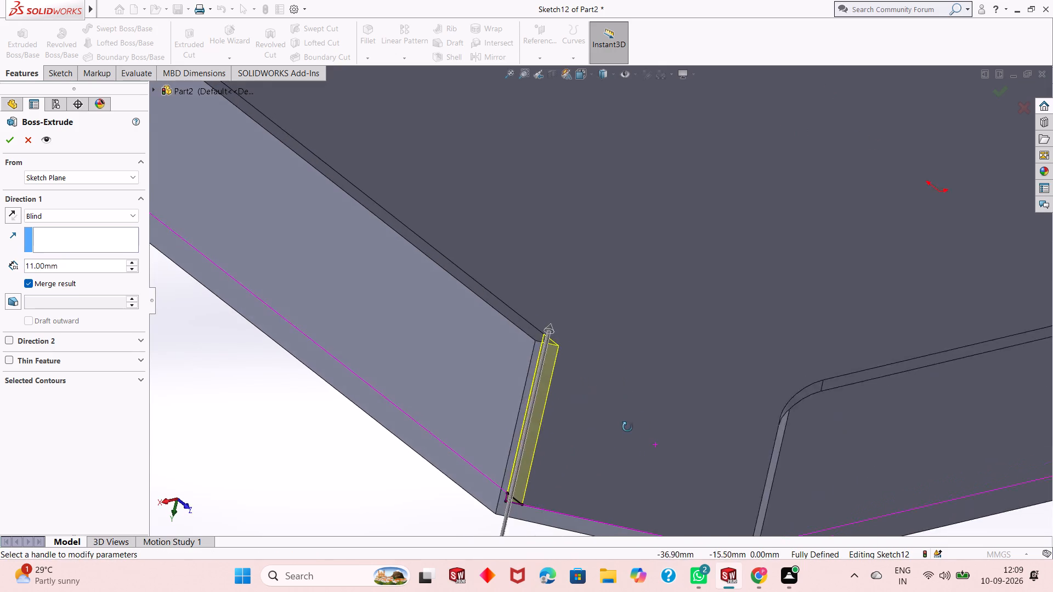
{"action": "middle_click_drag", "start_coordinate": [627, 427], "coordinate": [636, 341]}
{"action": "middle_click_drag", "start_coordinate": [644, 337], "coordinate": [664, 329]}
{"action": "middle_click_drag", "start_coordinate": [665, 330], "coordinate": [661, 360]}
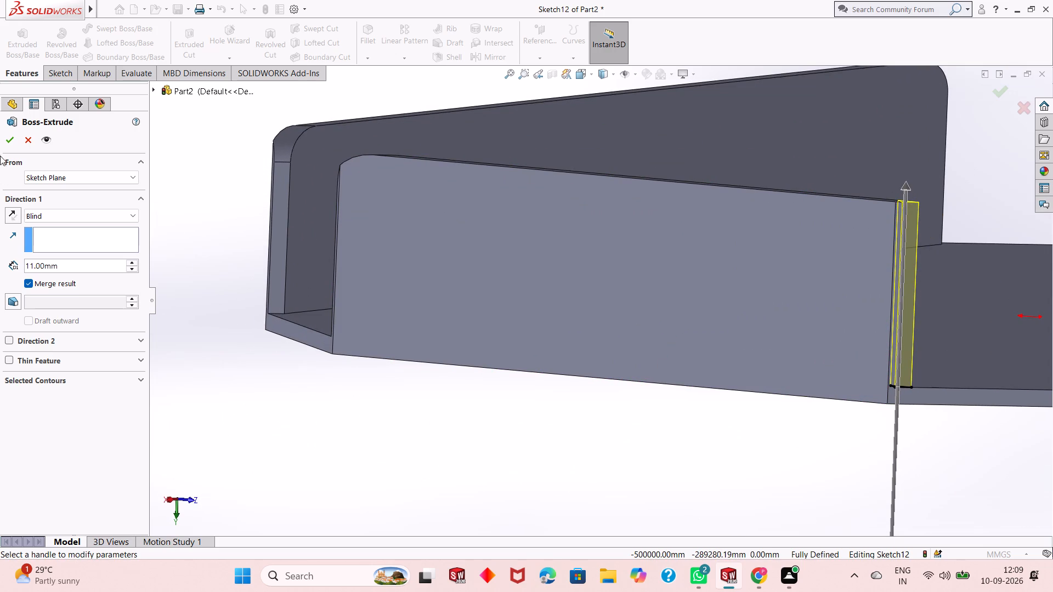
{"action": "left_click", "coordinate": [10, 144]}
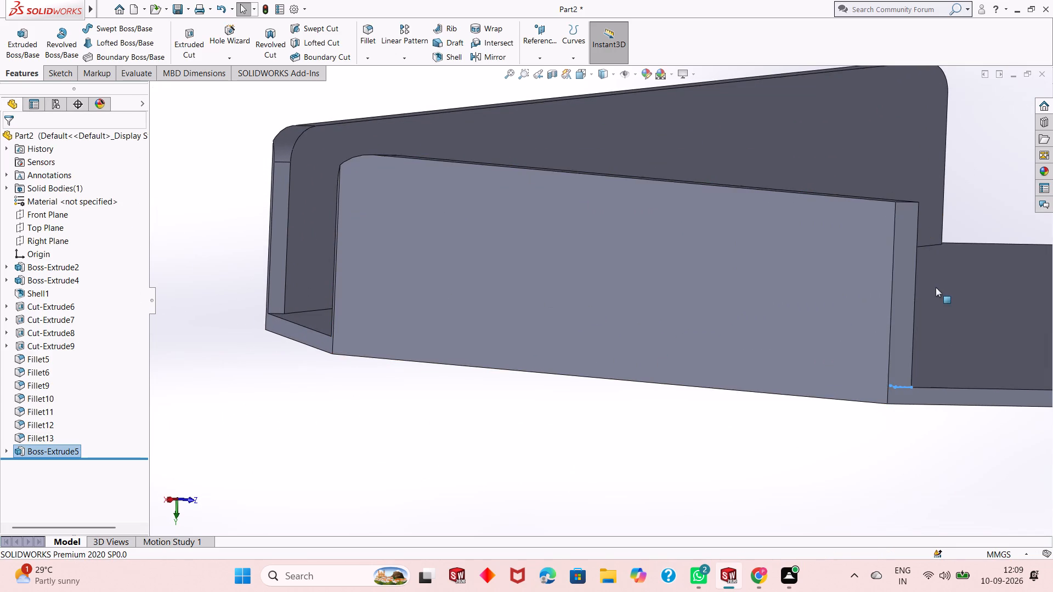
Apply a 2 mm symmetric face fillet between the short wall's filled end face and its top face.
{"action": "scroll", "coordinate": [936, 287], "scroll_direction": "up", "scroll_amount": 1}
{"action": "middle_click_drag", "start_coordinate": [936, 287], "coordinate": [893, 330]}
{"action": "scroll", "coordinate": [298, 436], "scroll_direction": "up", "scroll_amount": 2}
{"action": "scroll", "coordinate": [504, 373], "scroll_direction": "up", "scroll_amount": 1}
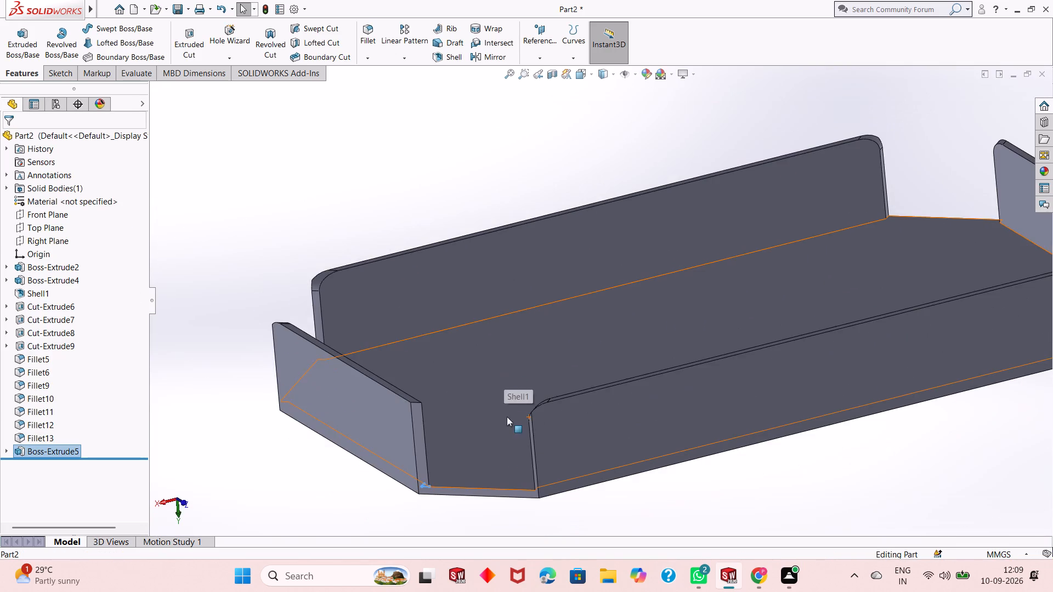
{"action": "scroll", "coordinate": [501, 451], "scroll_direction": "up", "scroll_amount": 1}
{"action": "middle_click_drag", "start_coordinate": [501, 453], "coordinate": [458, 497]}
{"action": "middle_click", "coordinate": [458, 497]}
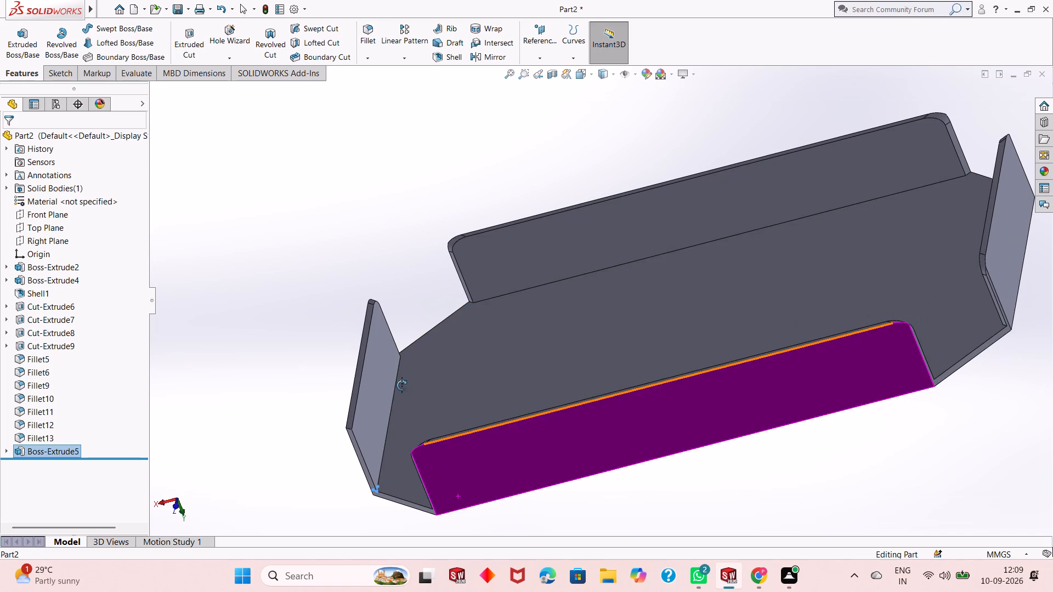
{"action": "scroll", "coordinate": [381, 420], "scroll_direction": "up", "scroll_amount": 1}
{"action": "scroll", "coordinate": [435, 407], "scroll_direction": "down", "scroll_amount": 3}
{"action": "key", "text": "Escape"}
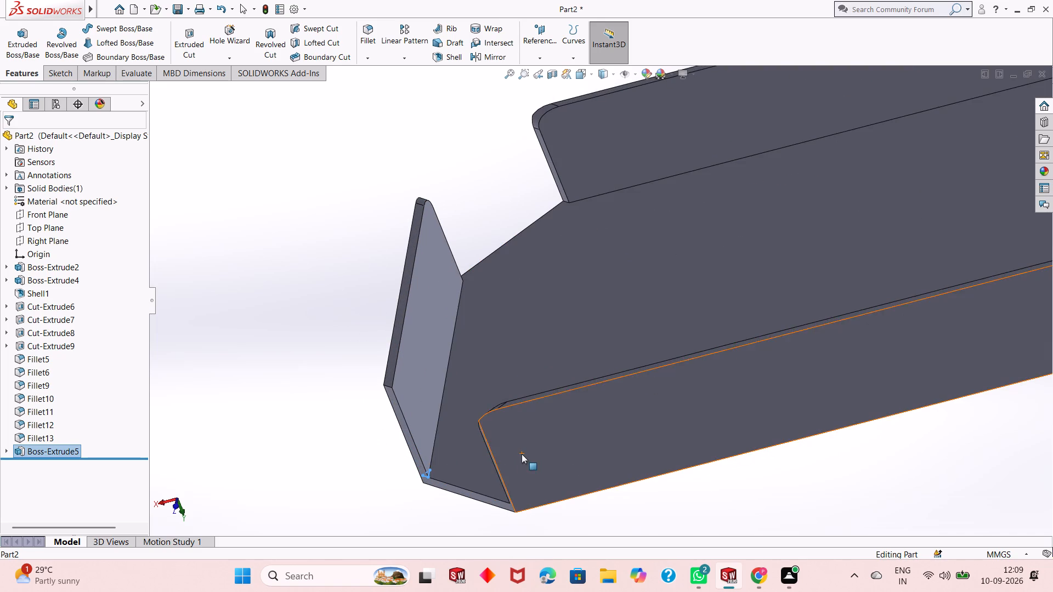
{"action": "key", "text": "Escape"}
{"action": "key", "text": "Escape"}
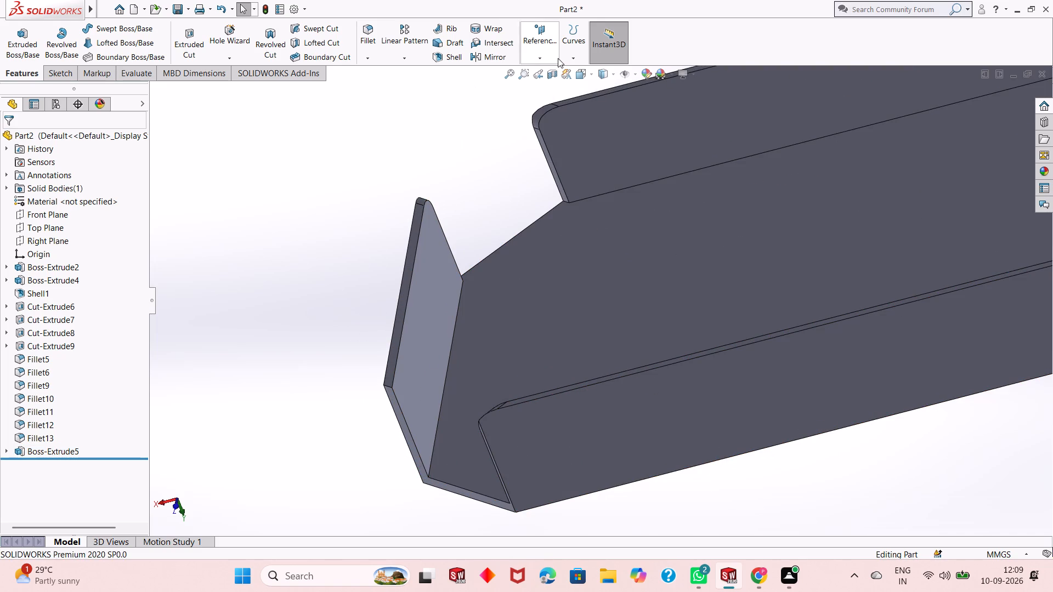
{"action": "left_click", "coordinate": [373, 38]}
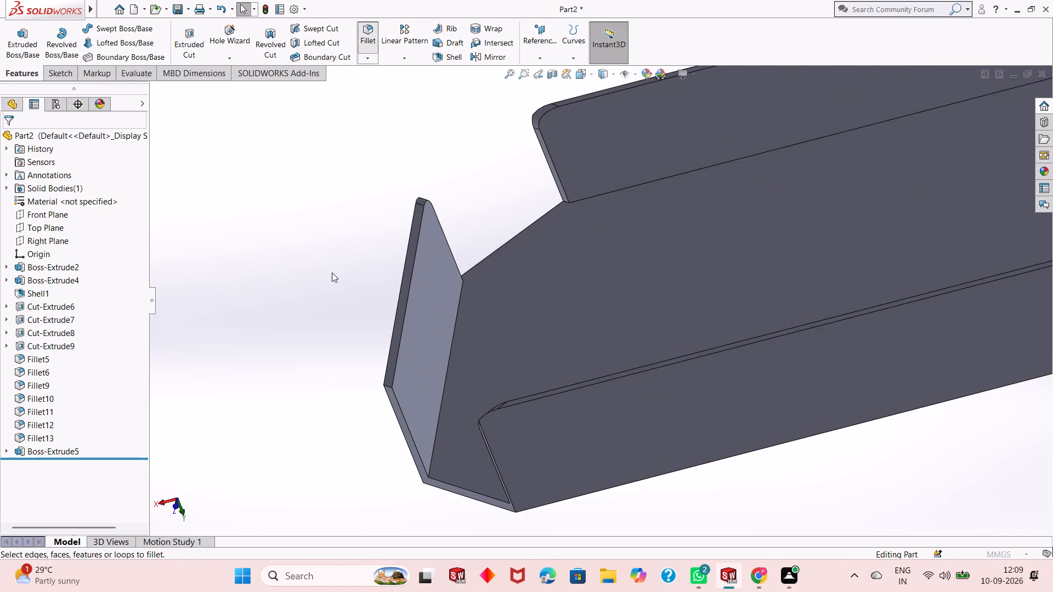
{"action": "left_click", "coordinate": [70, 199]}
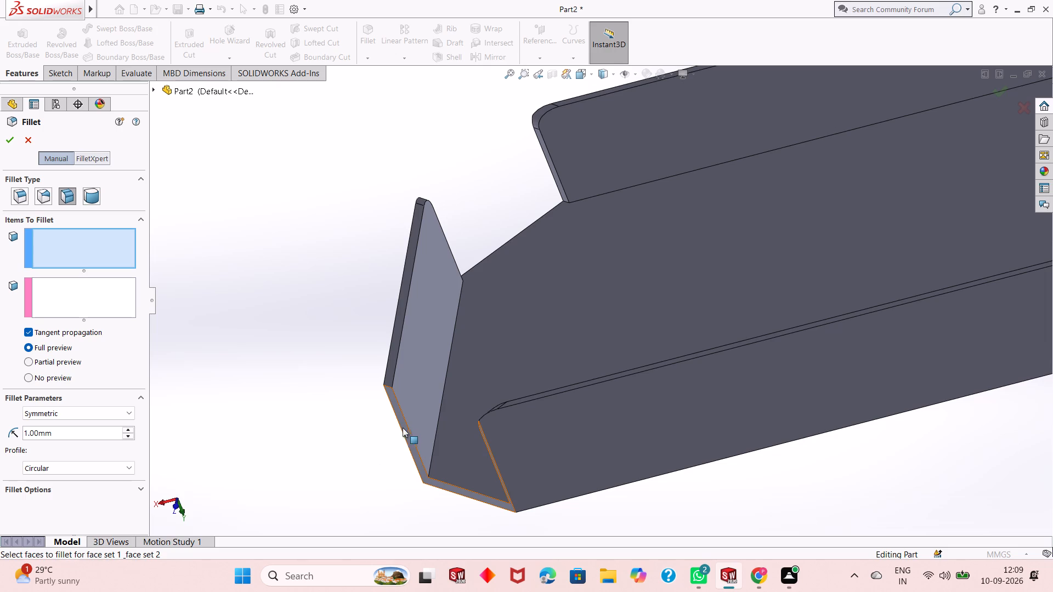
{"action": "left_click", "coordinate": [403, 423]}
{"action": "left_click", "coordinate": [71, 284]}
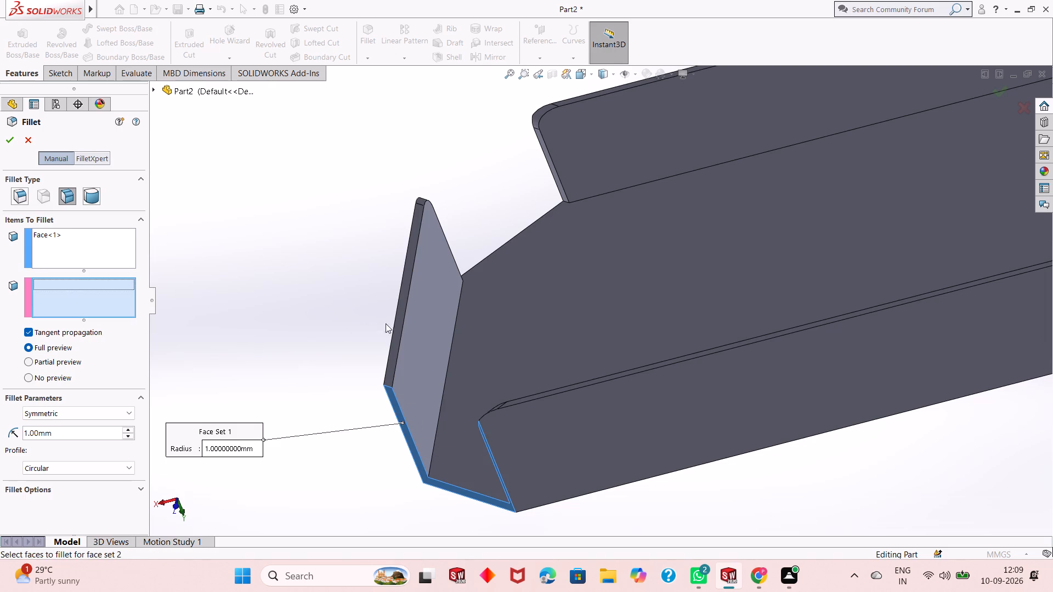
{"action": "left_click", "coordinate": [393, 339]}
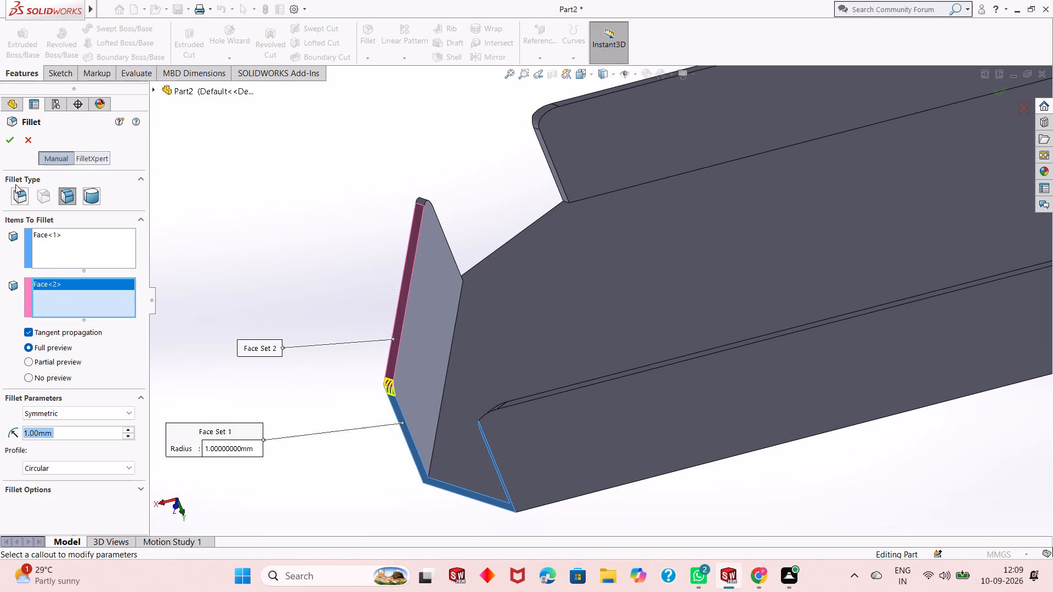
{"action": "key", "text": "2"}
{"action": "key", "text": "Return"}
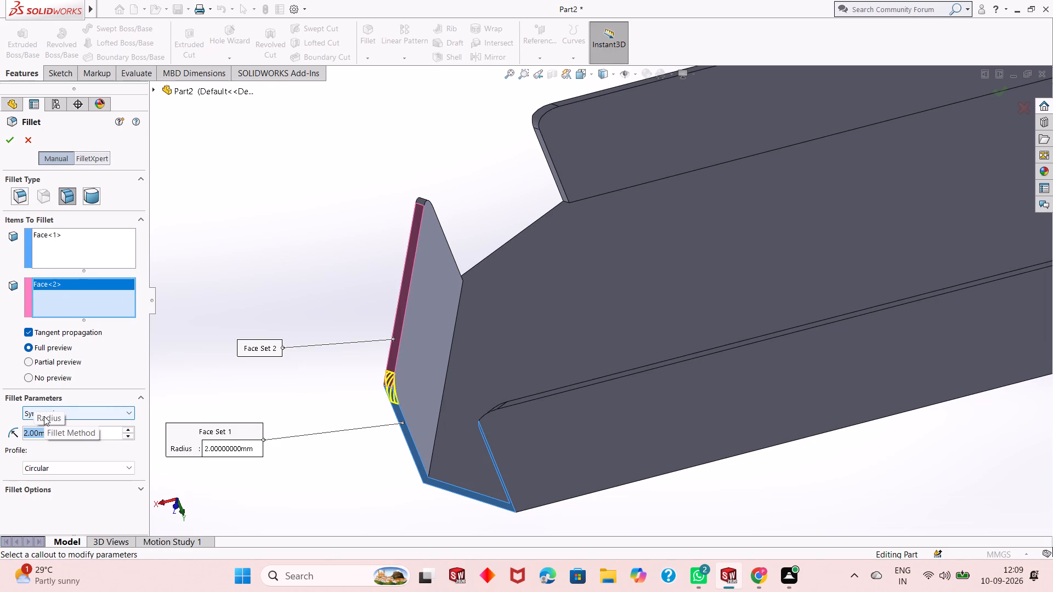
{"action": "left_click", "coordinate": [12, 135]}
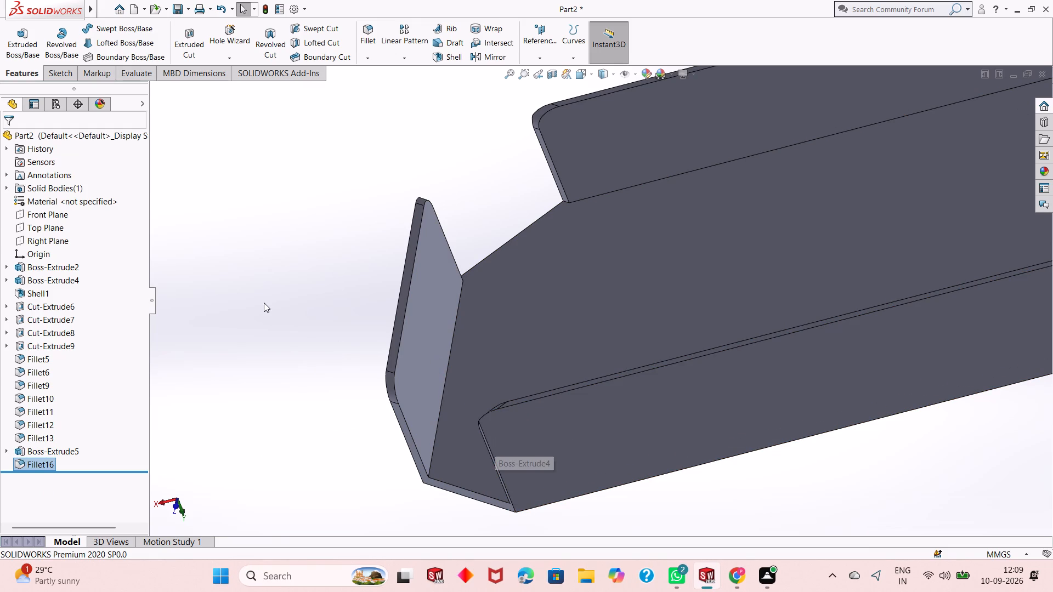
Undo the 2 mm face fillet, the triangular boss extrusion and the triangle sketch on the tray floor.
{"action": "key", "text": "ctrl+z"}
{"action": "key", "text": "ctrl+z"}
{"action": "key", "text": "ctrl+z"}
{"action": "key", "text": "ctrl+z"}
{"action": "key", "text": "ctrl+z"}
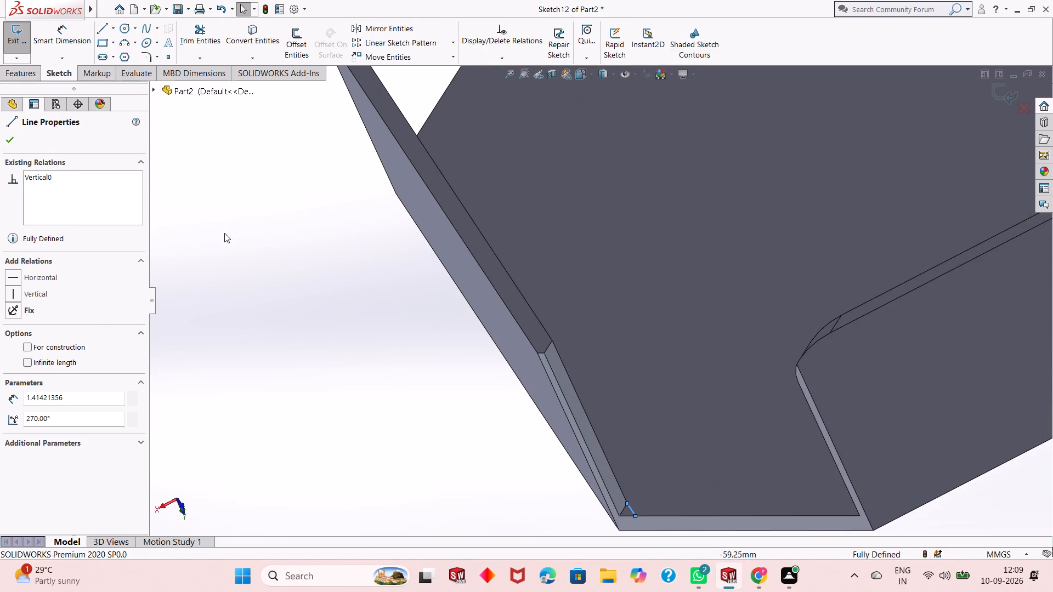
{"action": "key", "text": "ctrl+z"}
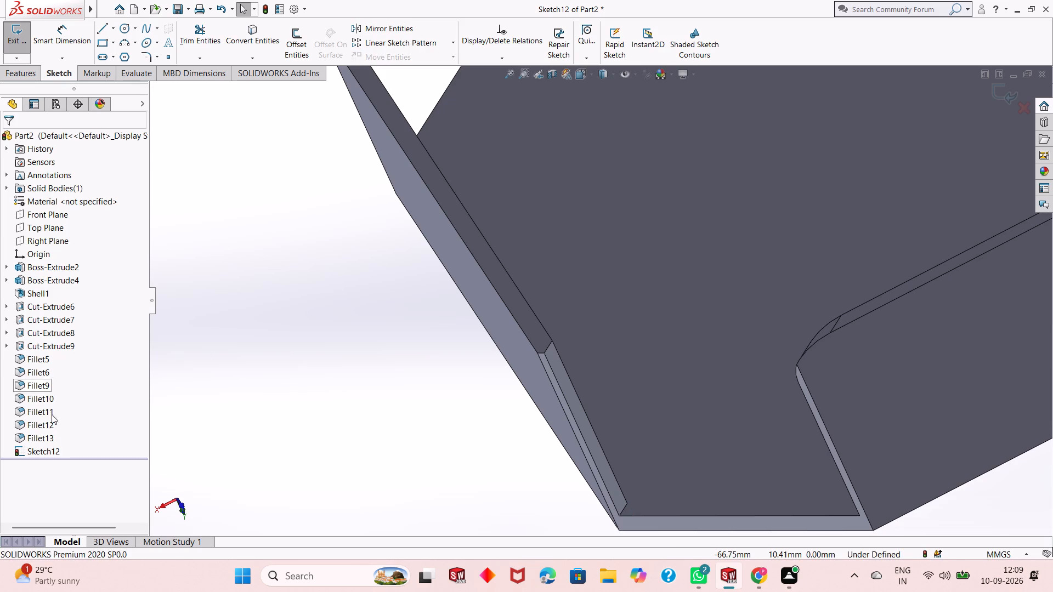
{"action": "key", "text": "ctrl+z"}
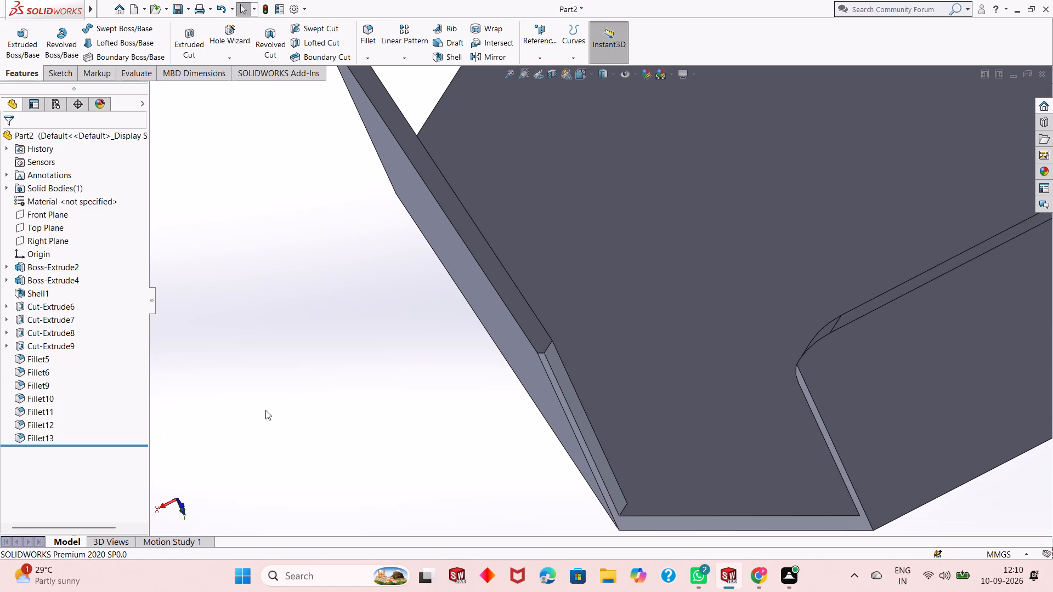
Delete all the wall corner fillets, Fillet5 through Fillet13, from the part.
{"action": "left_click_drag", "start_coordinate": [59, 359], "coordinate": [33, 414]}
{"action": "left_click_drag", "start_coordinate": [33, 414], "coordinate": [34, 441]}
{"action": "key", "text": "Delete"}
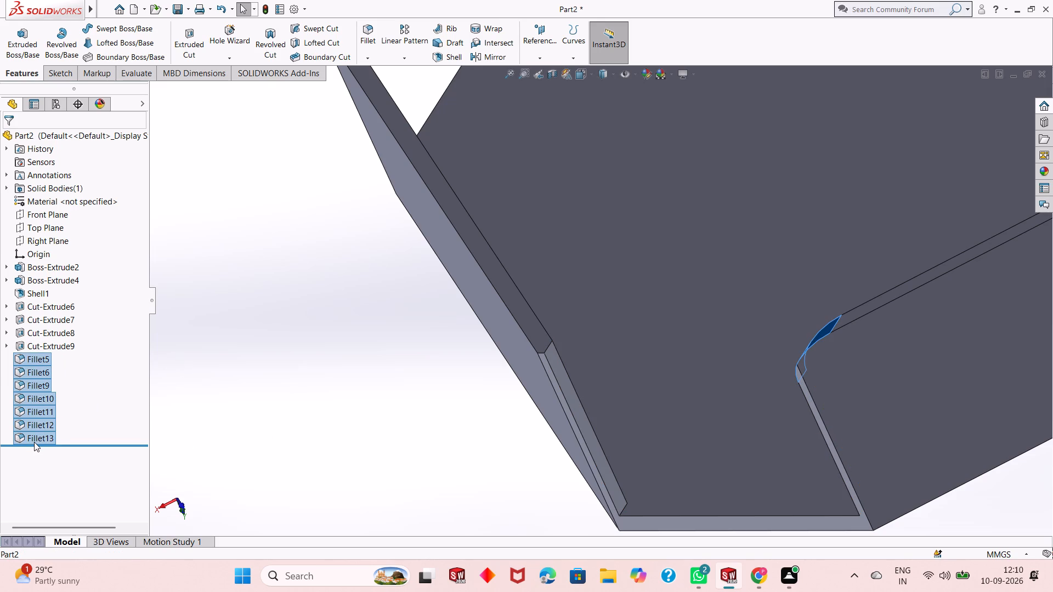
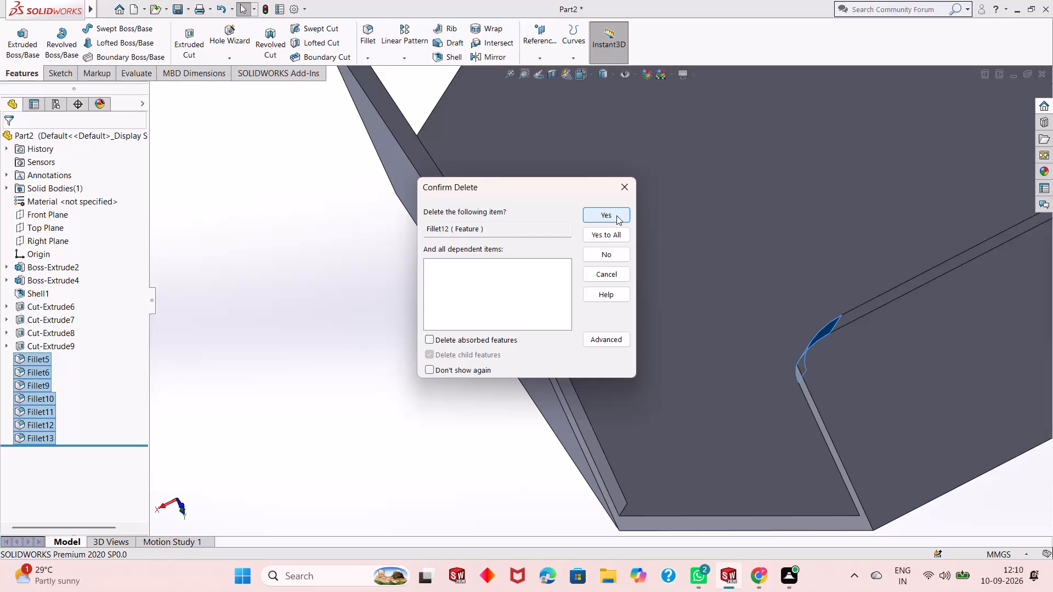
Delete the seven selected fillet features: Fillet5, 6, 9, 10, 11, 12 and 13.
{"action": "left_click", "coordinate": [616, 215]}
{"action": "left_click", "coordinate": [617, 214]}
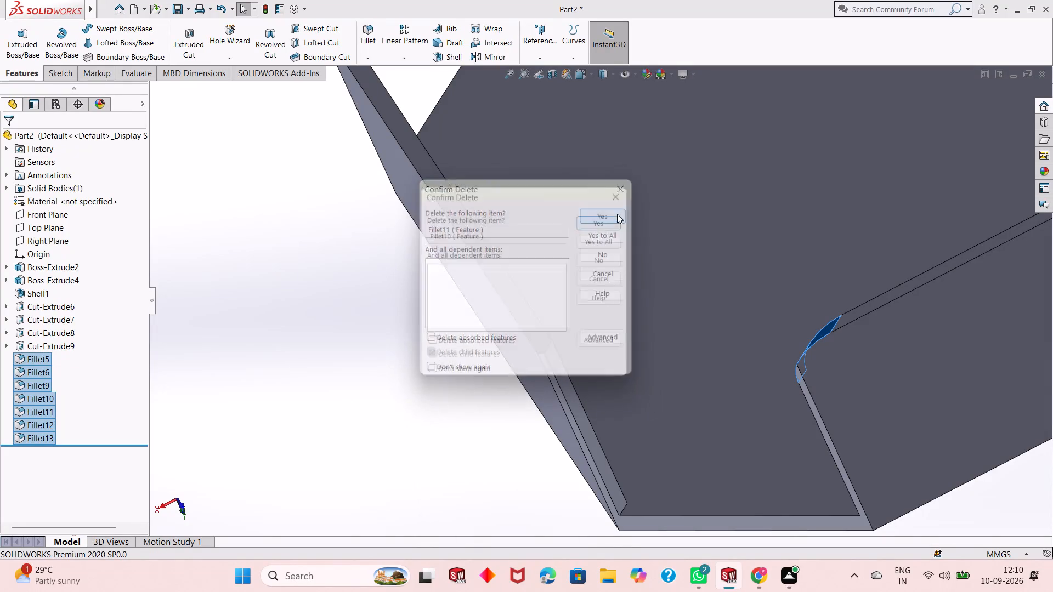
{"action": "left_click", "coordinate": [617, 214]}
{"action": "left_click", "coordinate": [617, 214]}
{"action": "left_click", "coordinate": [617, 214]}
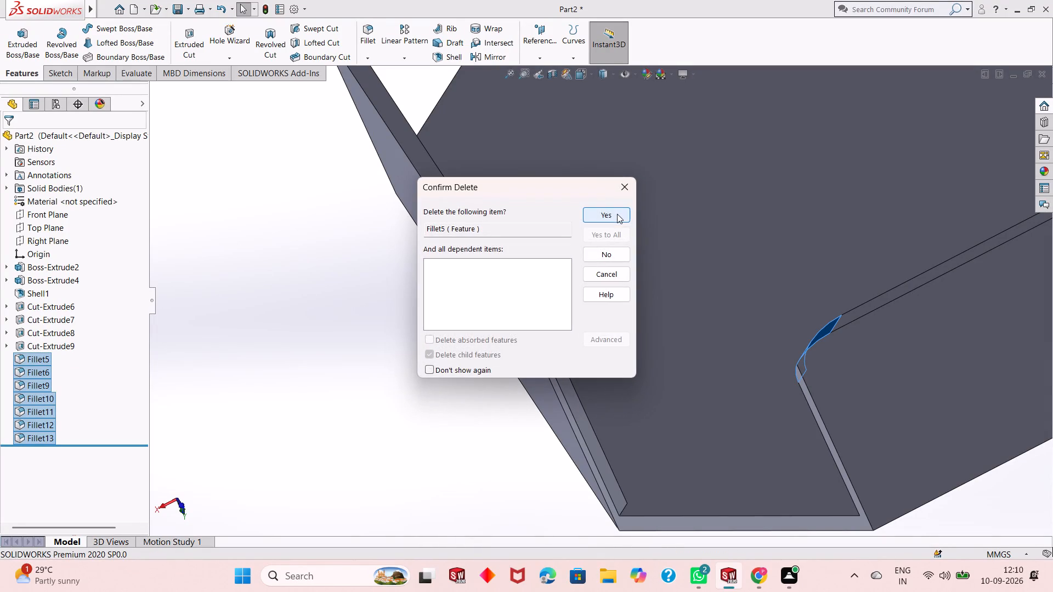
{"action": "left_click", "coordinate": [617, 214]}
Open a new sketch on the tray's inner floor face.
{"action": "scroll", "coordinate": [522, 339], "scroll_direction": "up", "scroll_amount": 5}
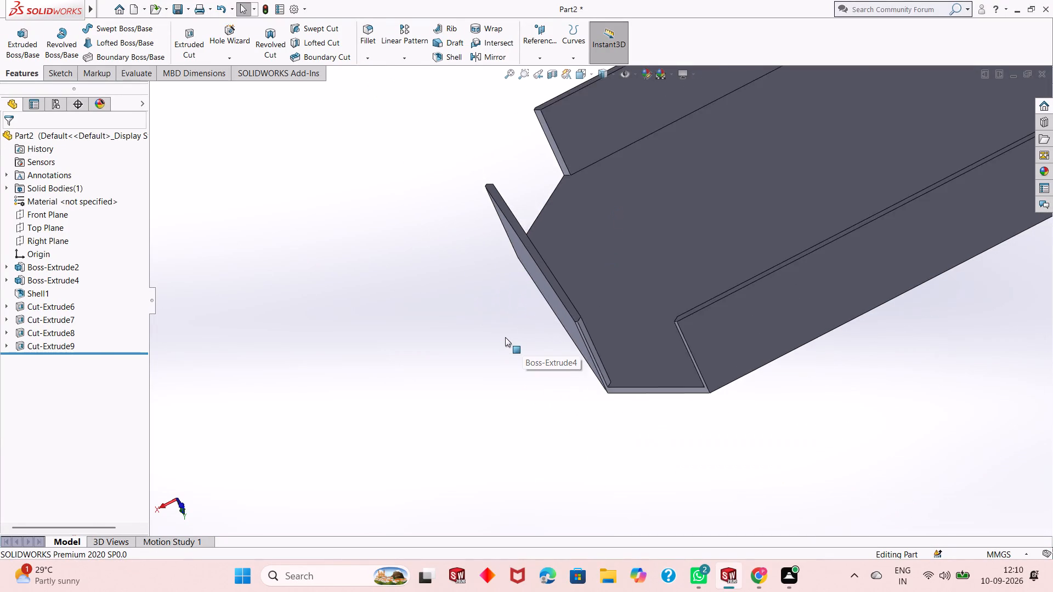
{"action": "scroll", "coordinate": [505, 337], "scroll_direction": "up", "scroll_amount": 3}
{"action": "scroll", "coordinate": [550, 288], "scroll_direction": "up", "scroll_amount": 2}
{"action": "scroll", "coordinate": [917, 178], "scroll_direction": "down", "scroll_amount": 2}
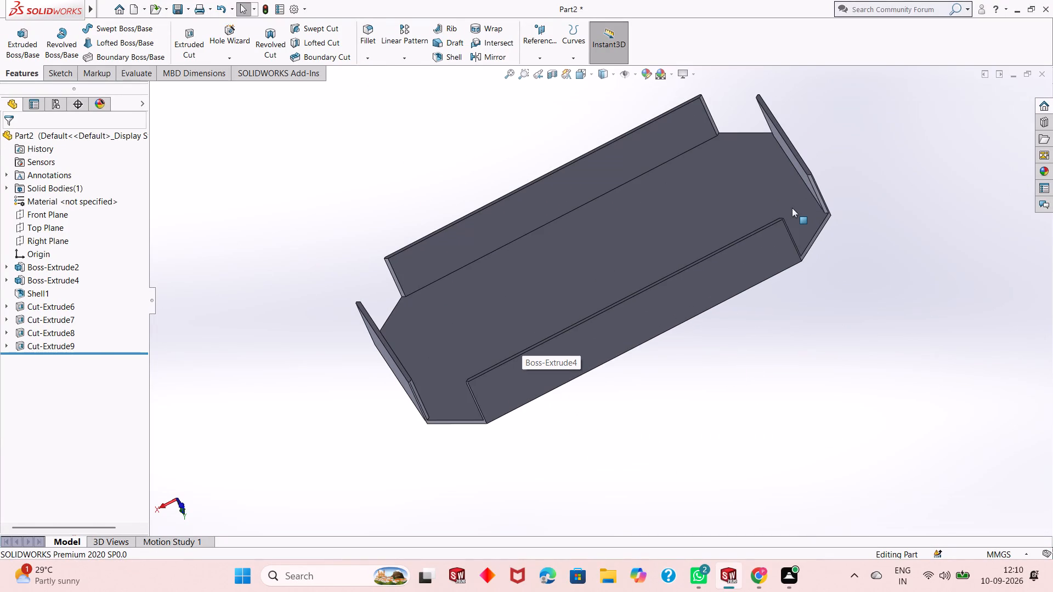
{"action": "scroll", "coordinate": [791, 208], "scroll_direction": "down", "scroll_amount": 2}
{"action": "scroll", "coordinate": [854, 198], "scroll_direction": "down", "scroll_amount": 2}
{"action": "scroll", "coordinate": [814, 260], "scroll_direction": "down", "scroll_amount": 3}
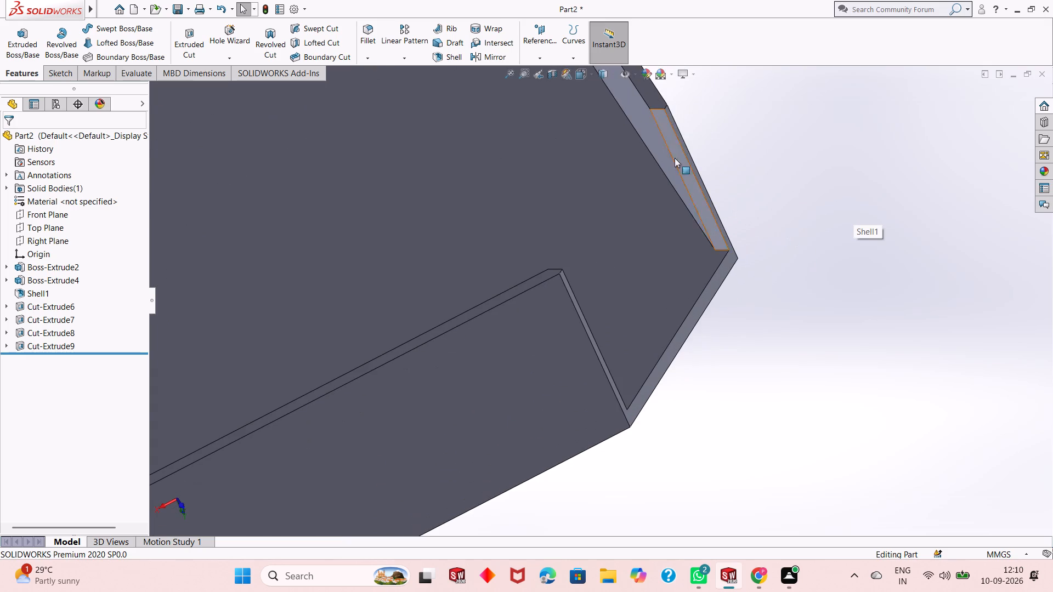
{"action": "left_click", "coordinate": [337, 166]}
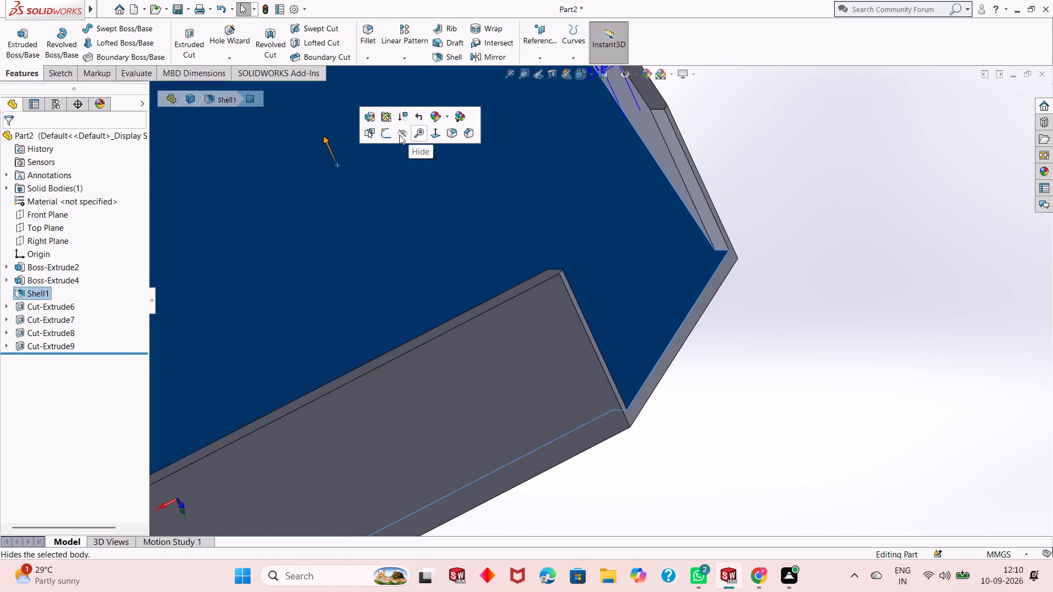
{"action": "left_click", "coordinate": [381, 134]}
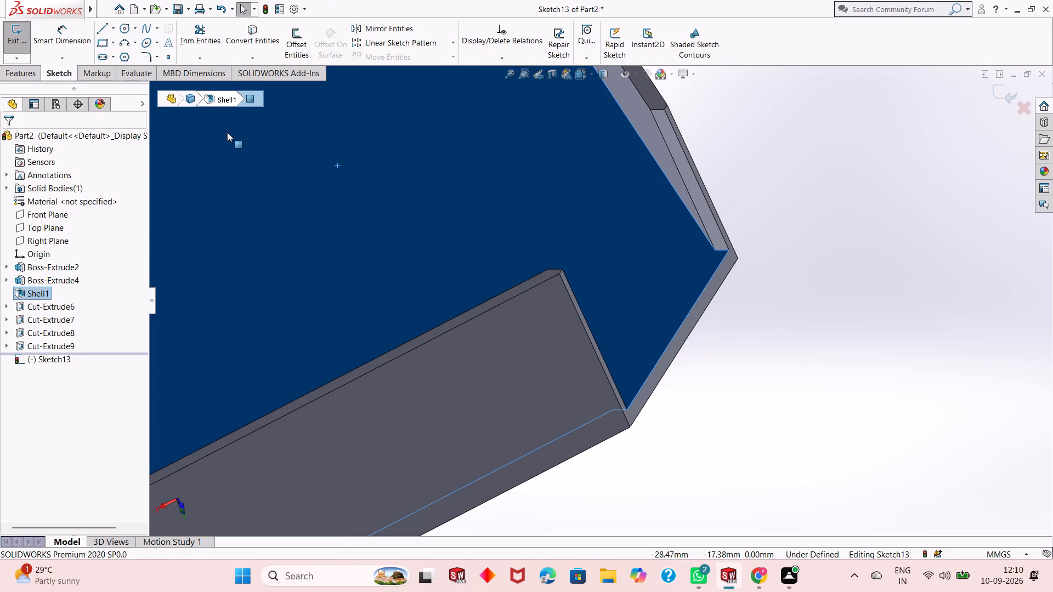
{"action": "key", "text": "Escape"}
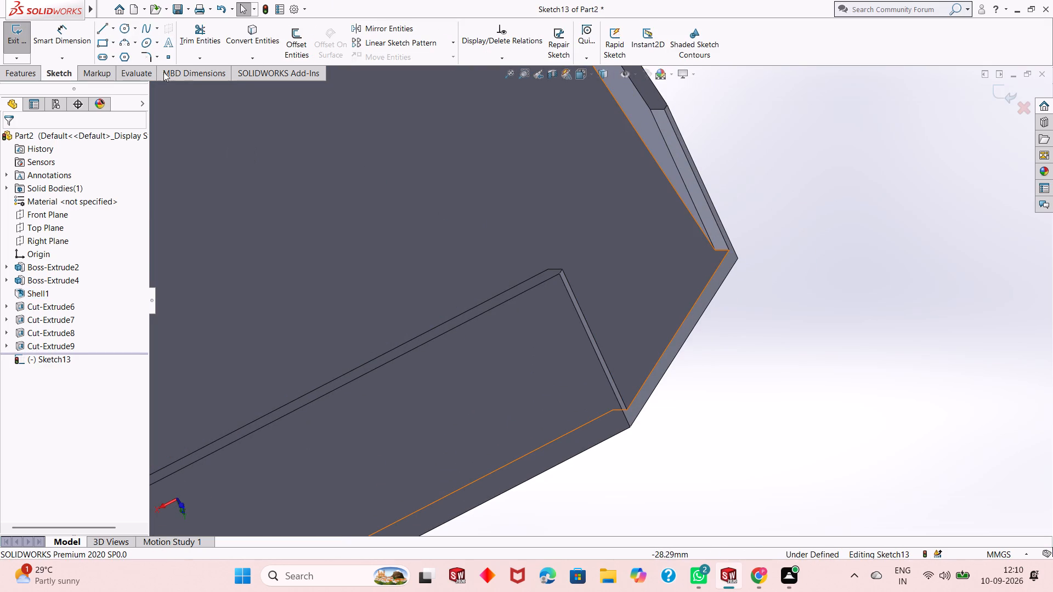
Sketch a small closed triangle with a side about 1 mm where an end wall meets the floor's angled corner edge.
{"action": "left_click", "coordinate": [103, 33]}
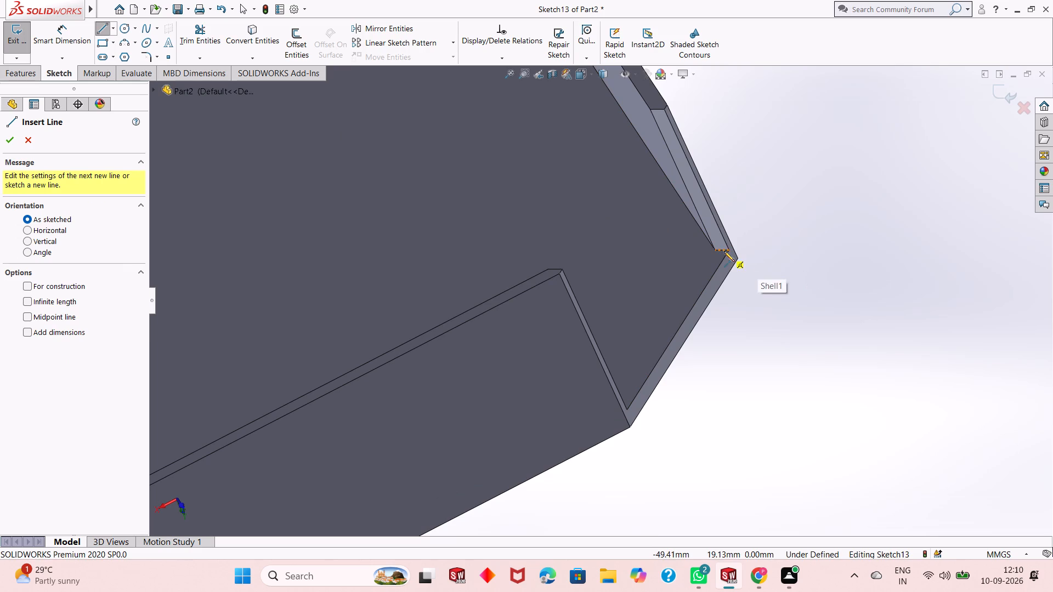
{"action": "left_click", "coordinate": [715, 251]}
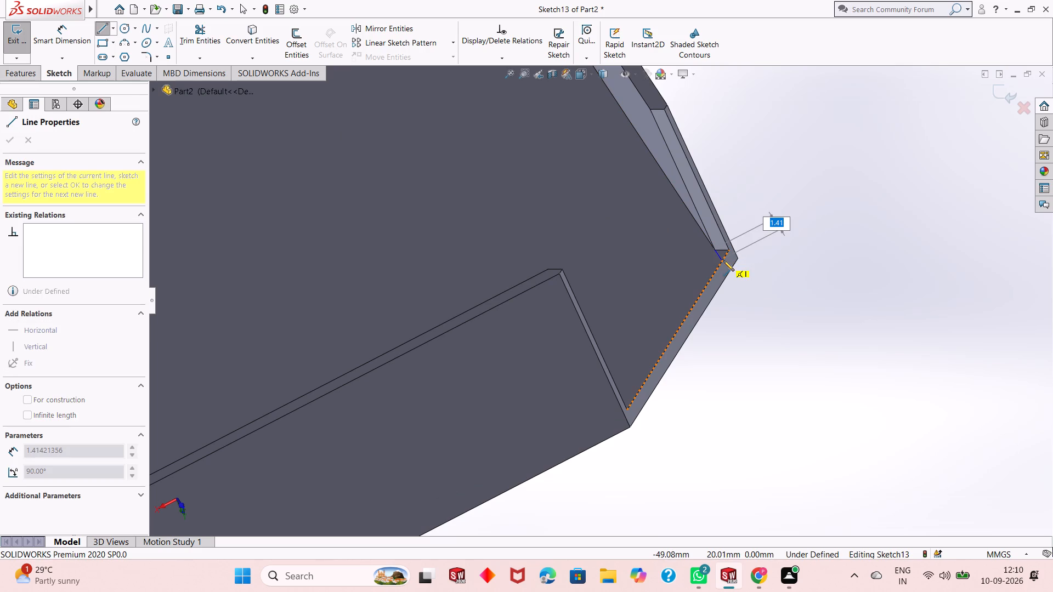
{"action": "left_click", "coordinate": [723, 260]}
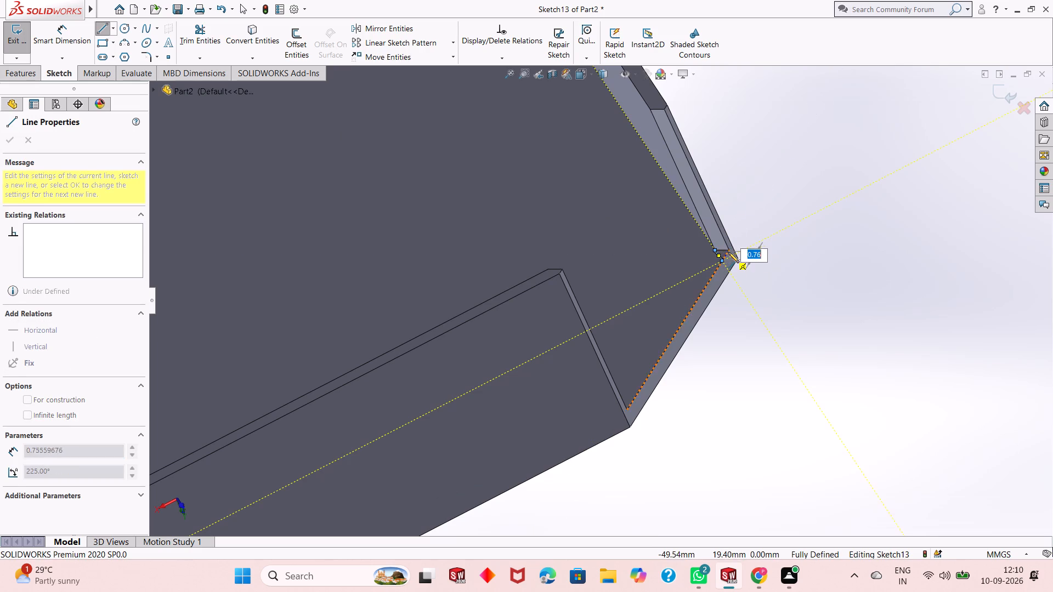
{"action": "left_click", "coordinate": [728, 252]}
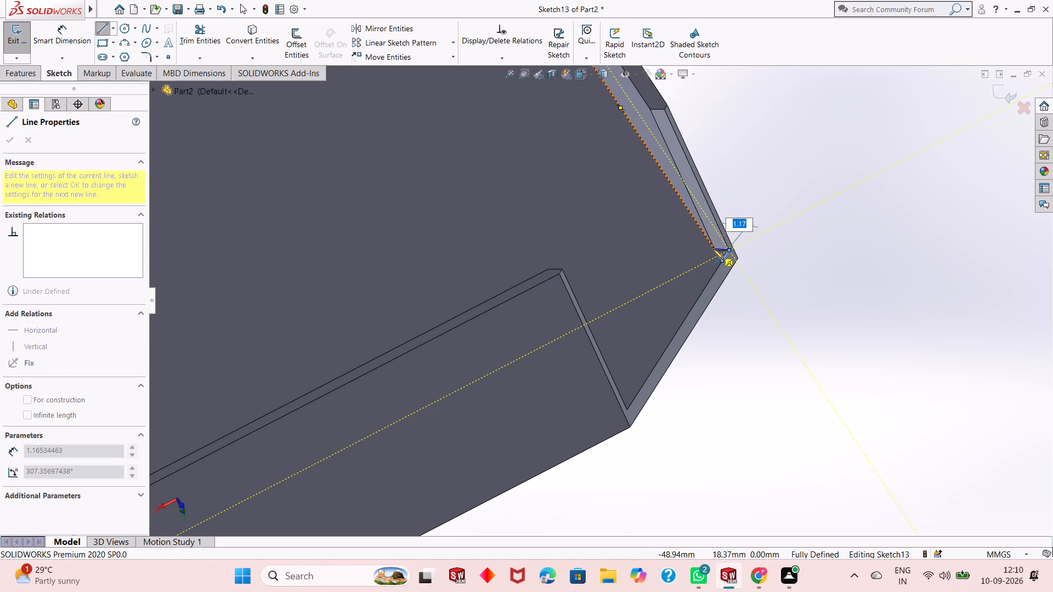
{"action": "left_click", "coordinate": [714, 249]}
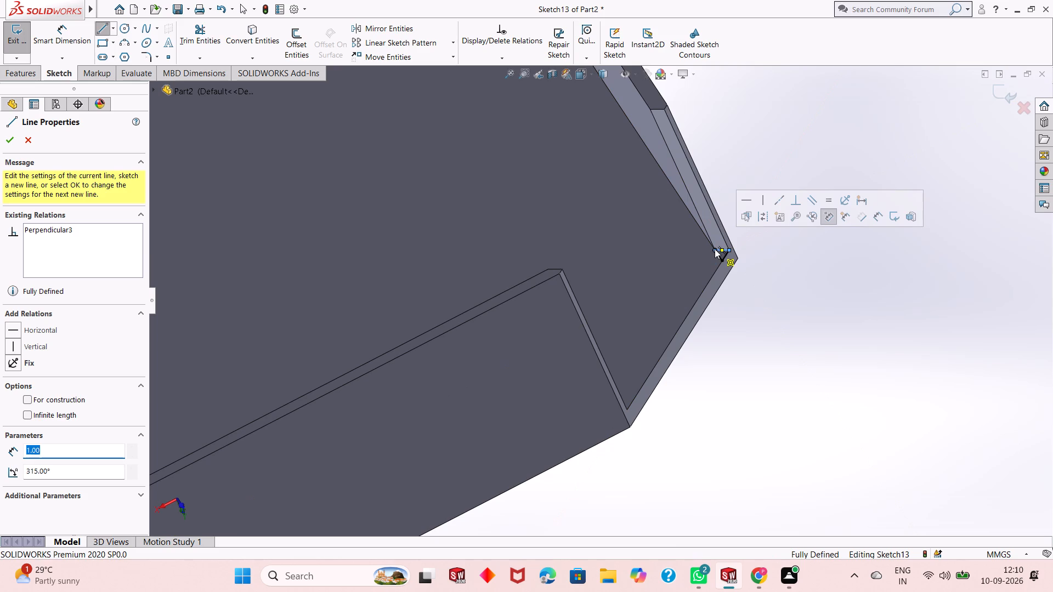
{"action": "scroll", "coordinate": [715, 249], "scroll_direction": "up", "scroll_amount": 1}
{"action": "key", "text": "Escape"}
Sketch a matching triangle with a side about 1 mm at the long wall's end of the same angled corner edge.
{"action": "scroll", "coordinate": [715, 249], "scroll_direction": "down", "scroll_amount": 3}
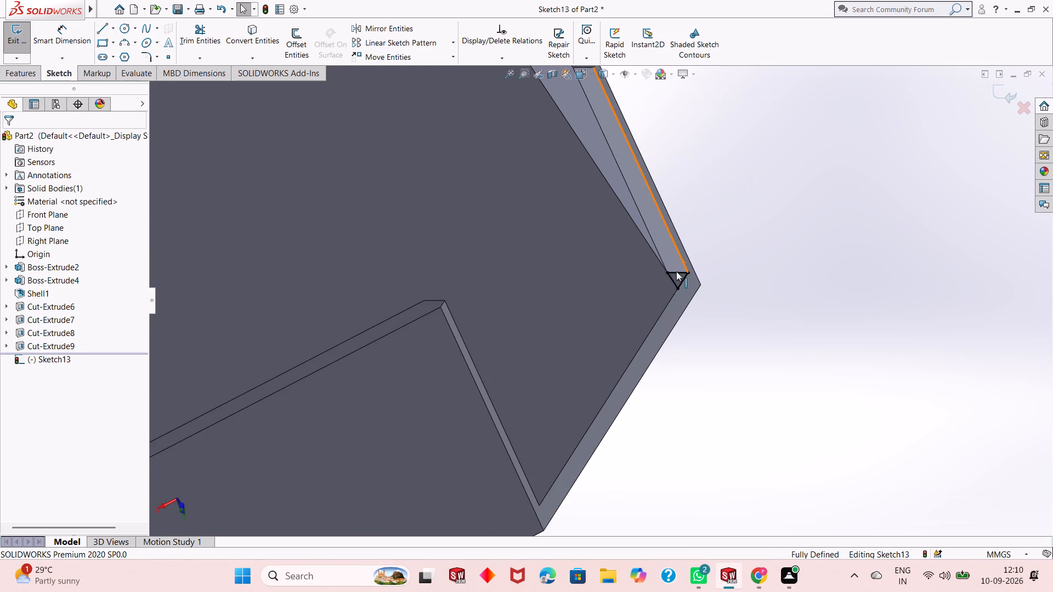
{"action": "scroll", "coordinate": [671, 290], "scroll_direction": "up", "scroll_amount": 3}
{"action": "scroll", "coordinate": [455, 390], "scroll_direction": "up", "scroll_amount": 1}
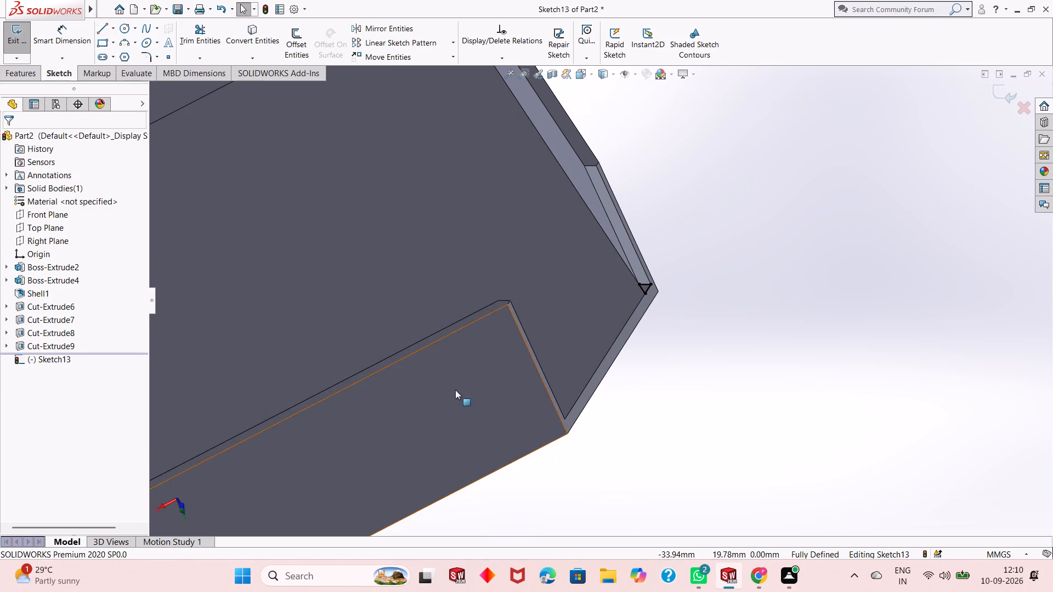
{"action": "scroll", "coordinate": [455, 390], "scroll_direction": "up", "scroll_amount": 6}
{"action": "middle_click_drag", "start_coordinate": [648, 357], "coordinate": [567, 425]}
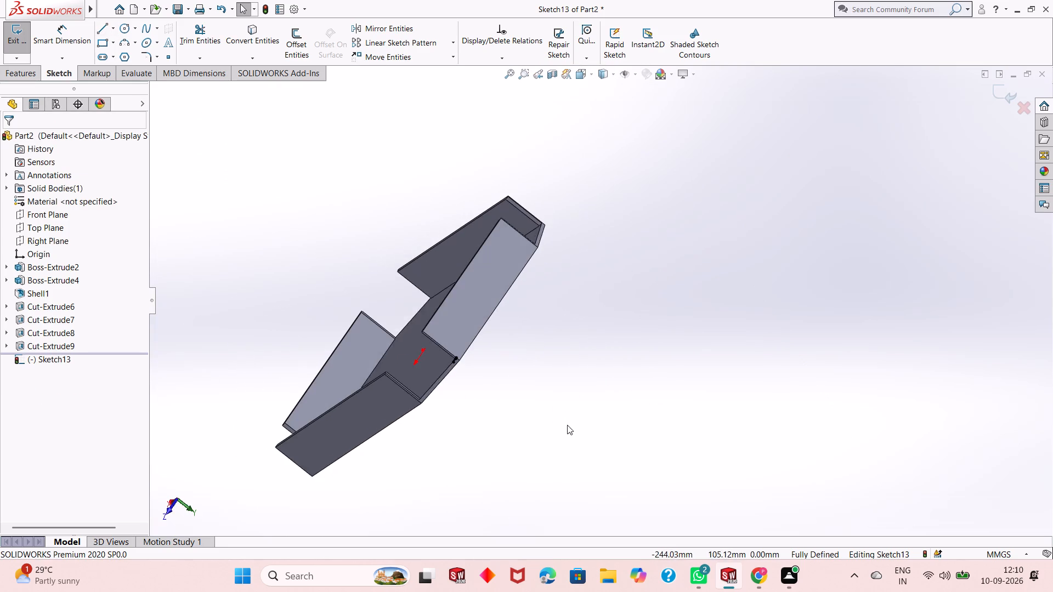
{"action": "scroll", "coordinate": [426, 362], "scroll_direction": "down", "scroll_amount": 6}
{"action": "middle_click_drag", "start_coordinate": [465, 409], "coordinate": [486, 436]}
{"action": "scroll", "coordinate": [518, 409], "scroll_direction": "down", "scroll_amount": 3}
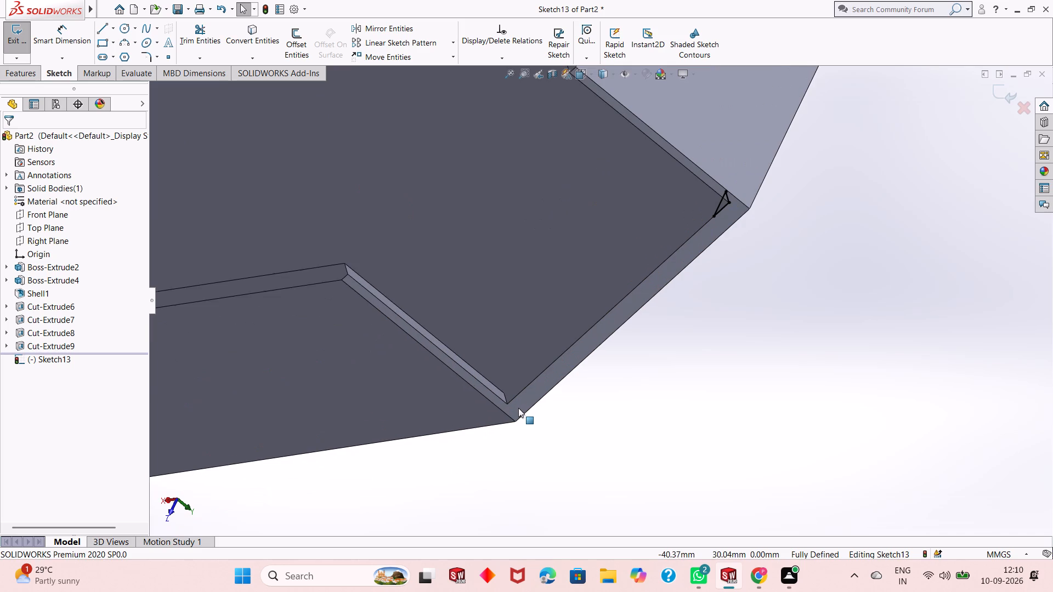
{"action": "key", "text": "l"}
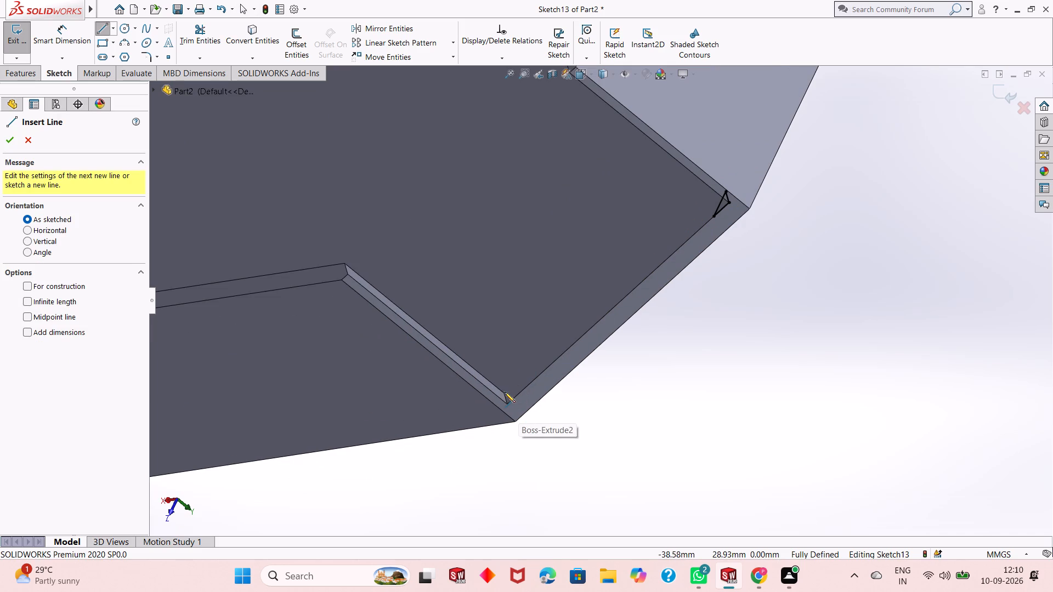
{"action": "left_click", "coordinate": [503, 393]}
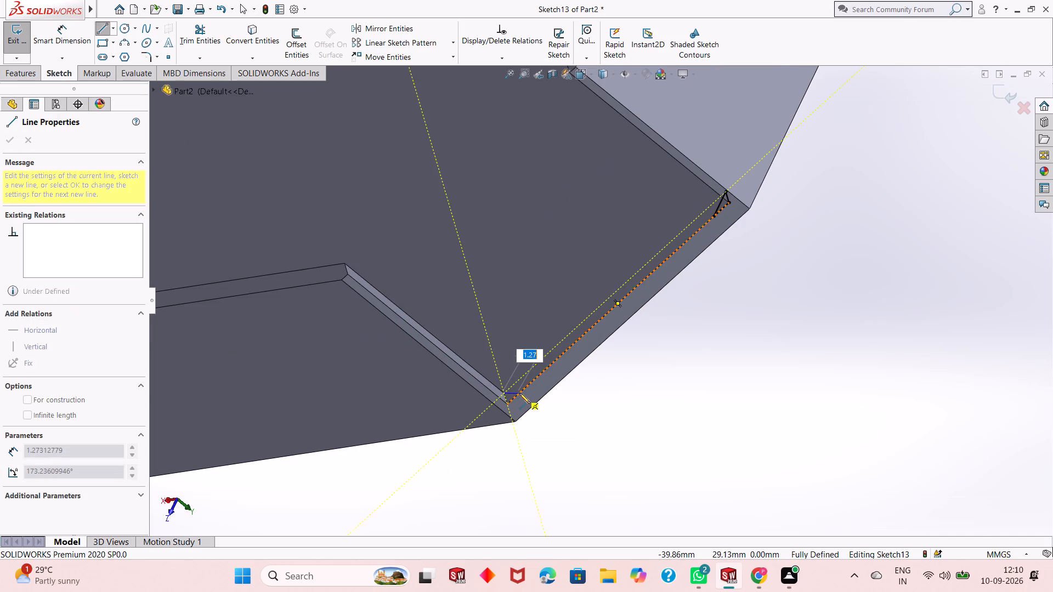
{"action": "left_click", "coordinate": [521, 391]}
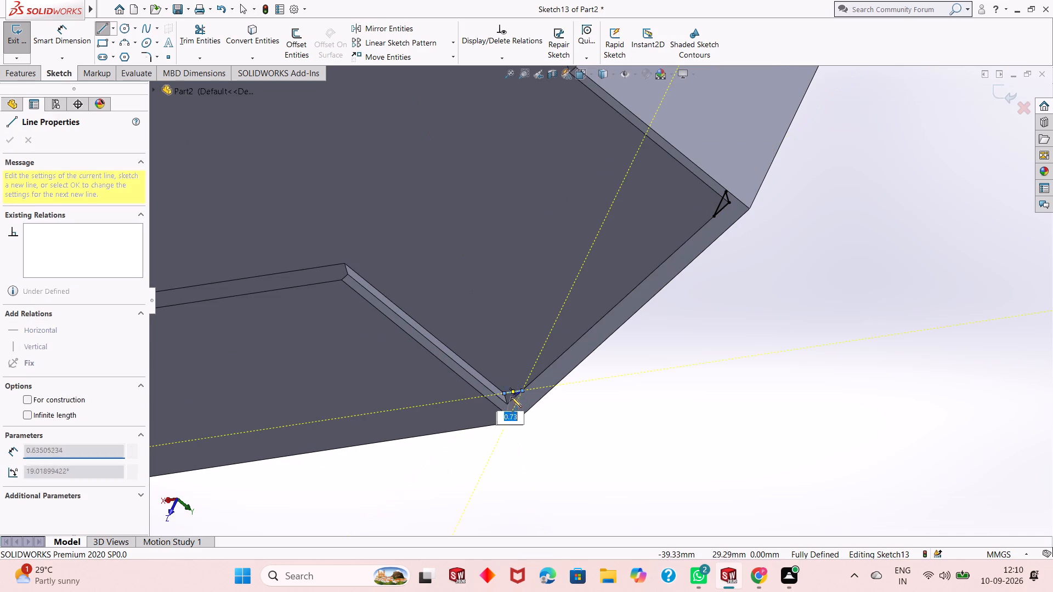
{"action": "left_click", "coordinate": [507, 404]}
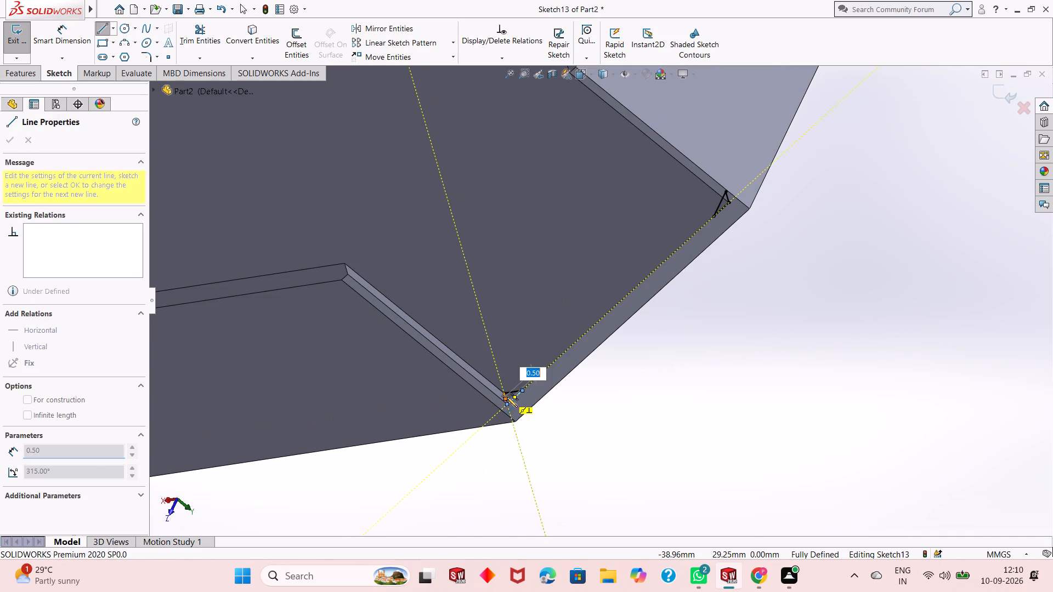
{"action": "left_click", "coordinate": [506, 391]}
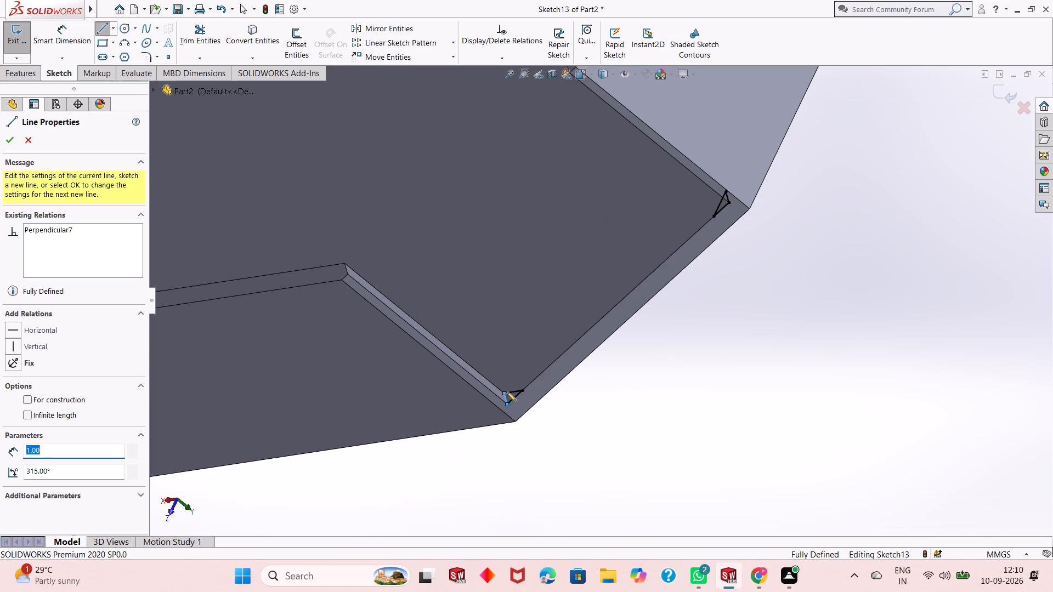
{"action": "right_click", "coordinate": [506, 391]}
{"action": "left_click", "coordinate": [529, 401]}
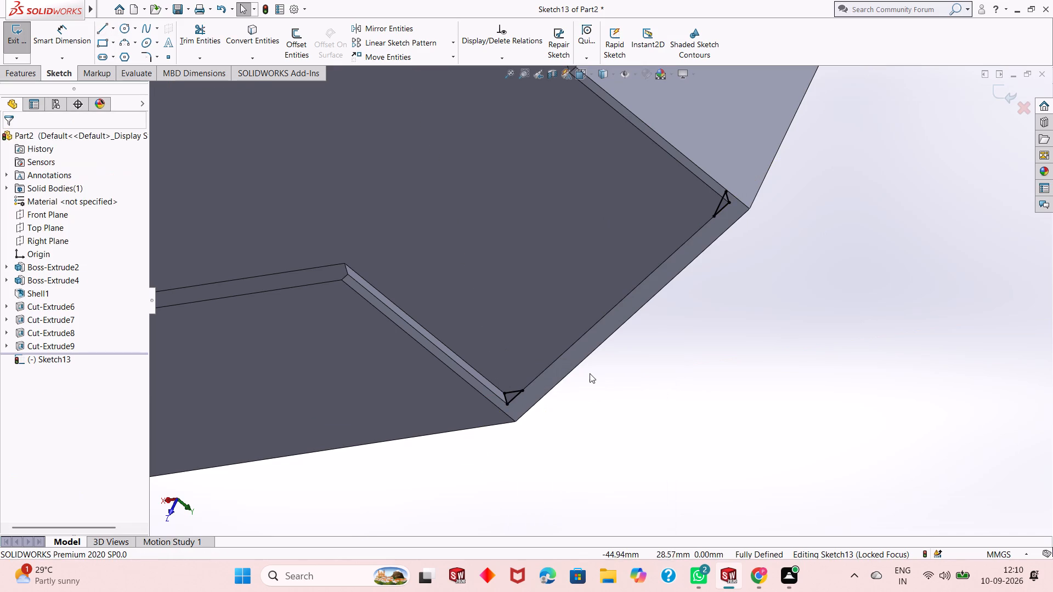
Sketch a third small triangle with a side about 1 mm at the opposite end of the same long wall.
{"action": "scroll", "coordinate": [527, 385], "scroll_direction": "down", "scroll_amount": 7}
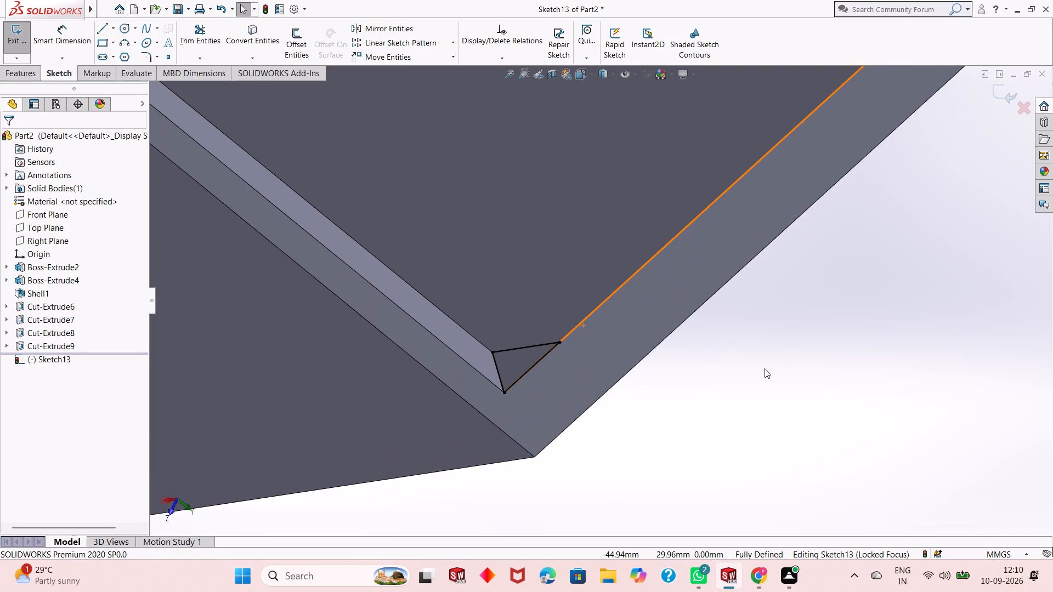
{"action": "scroll", "coordinate": [702, 384], "scroll_direction": "up", "scroll_amount": 15}
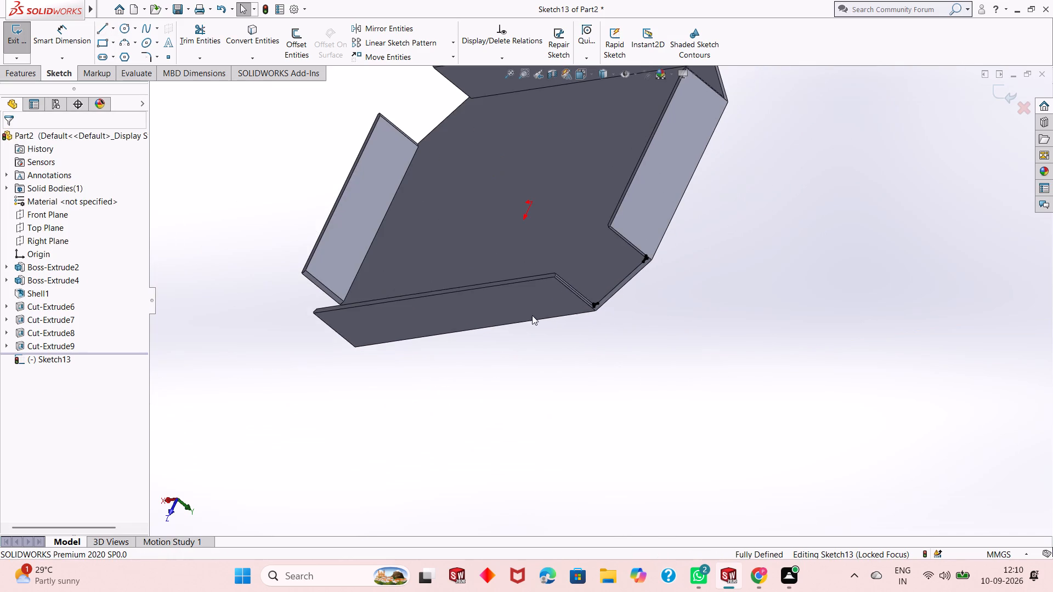
{"action": "middle_click_drag", "start_coordinate": [336, 318], "coordinate": [482, 283]}
{"action": "scroll", "coordinate": [488, 265], "scroll_direction": "down", "scroll_amount": 4}
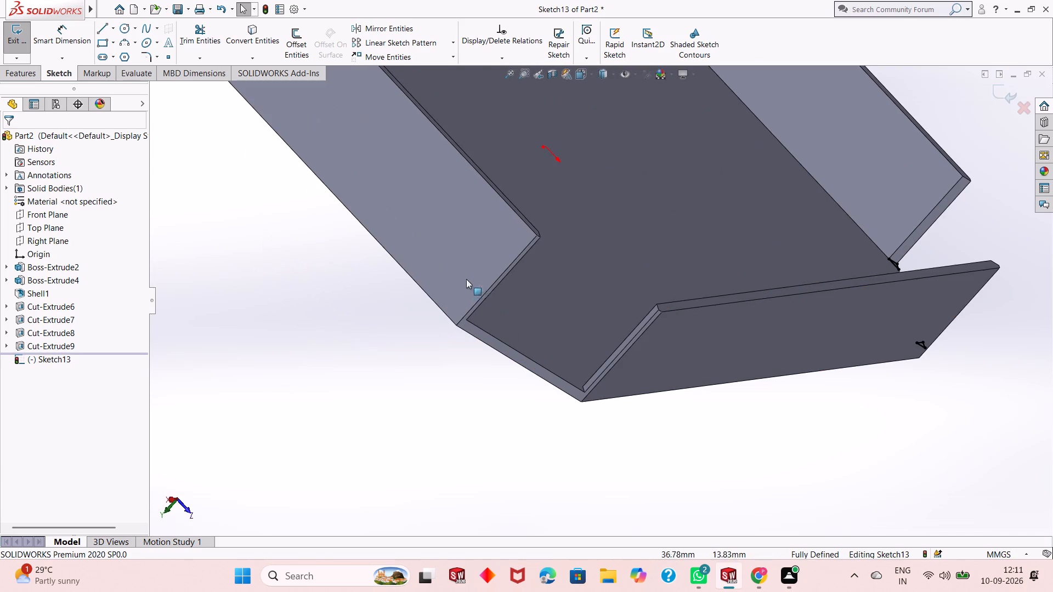
{"action": "middle_click_drag", "start_coordinate": [577, 346], "coordinate": [563, 367]}
{"action": "scroll", "coordinate": [556, 410], "scroll_direction": "down", "scroll_amount": 3}
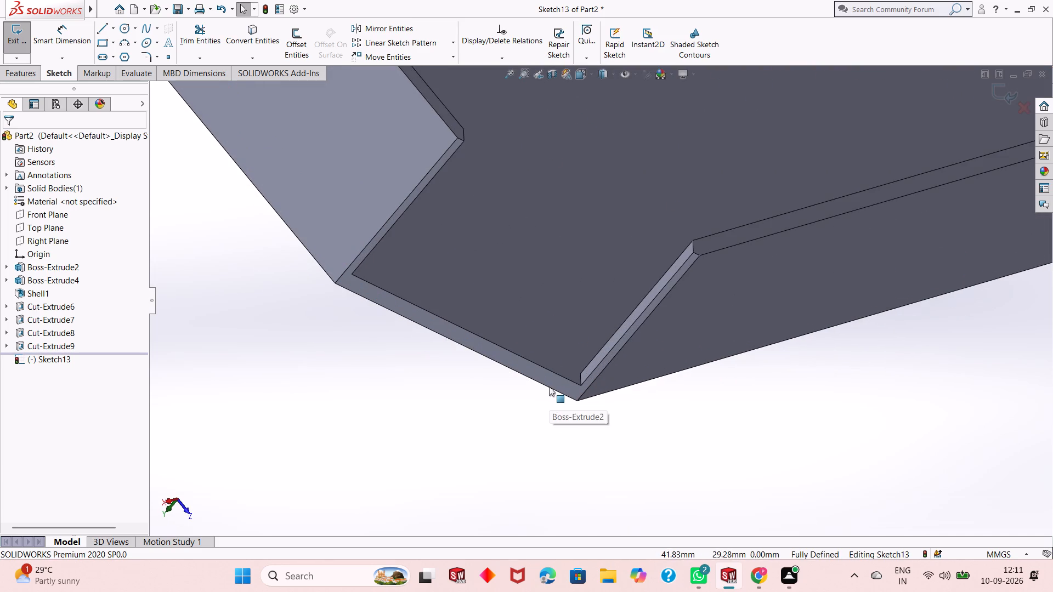
{"action": "key", "text": "l"}
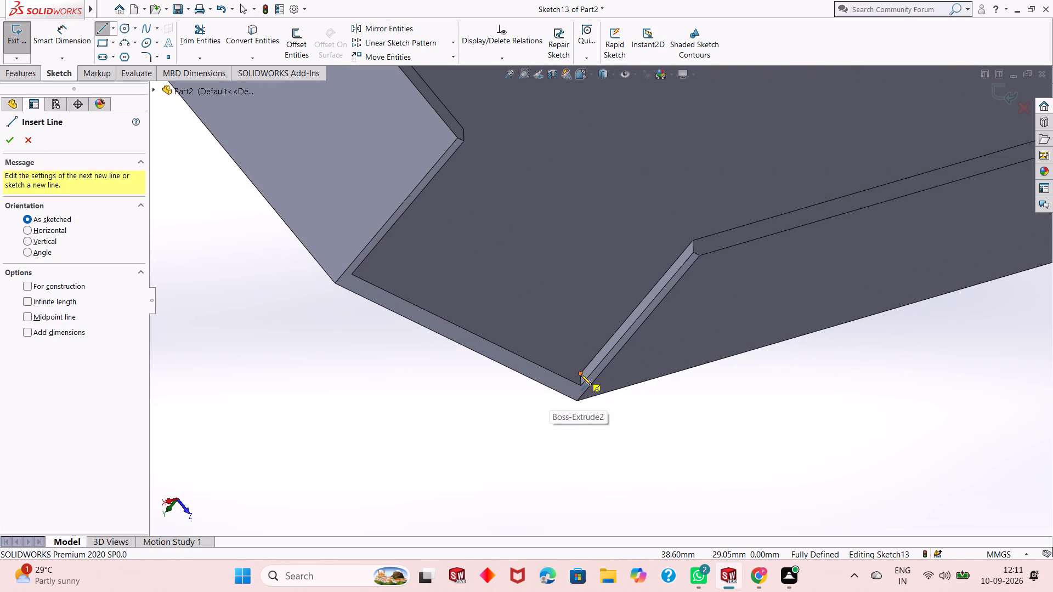
{"action": "left_click", "coordinate": [581, 374]}
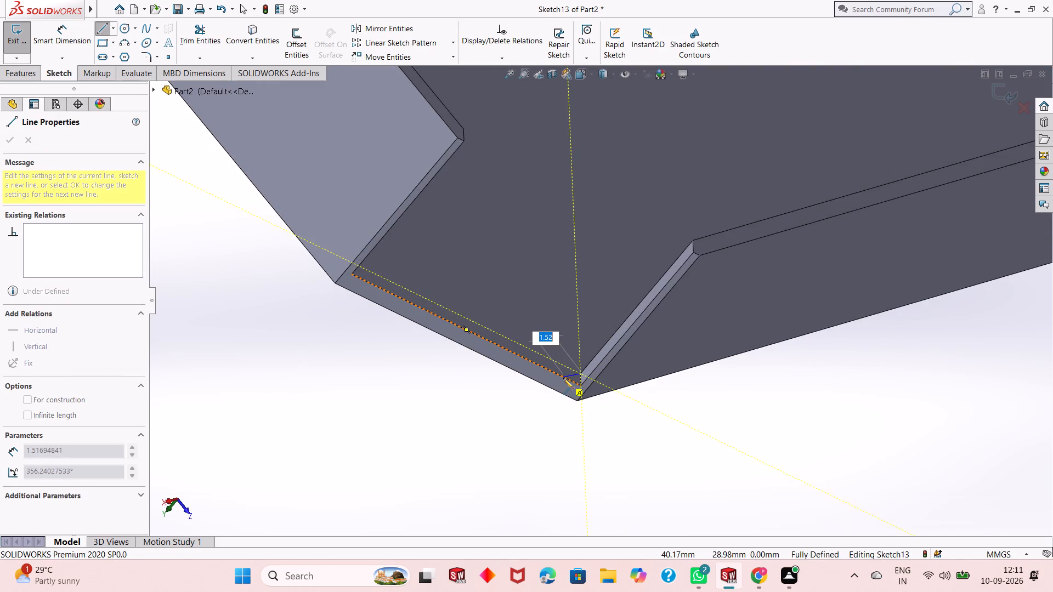
{"action": "left_click", "coordinate": [567, 378]}
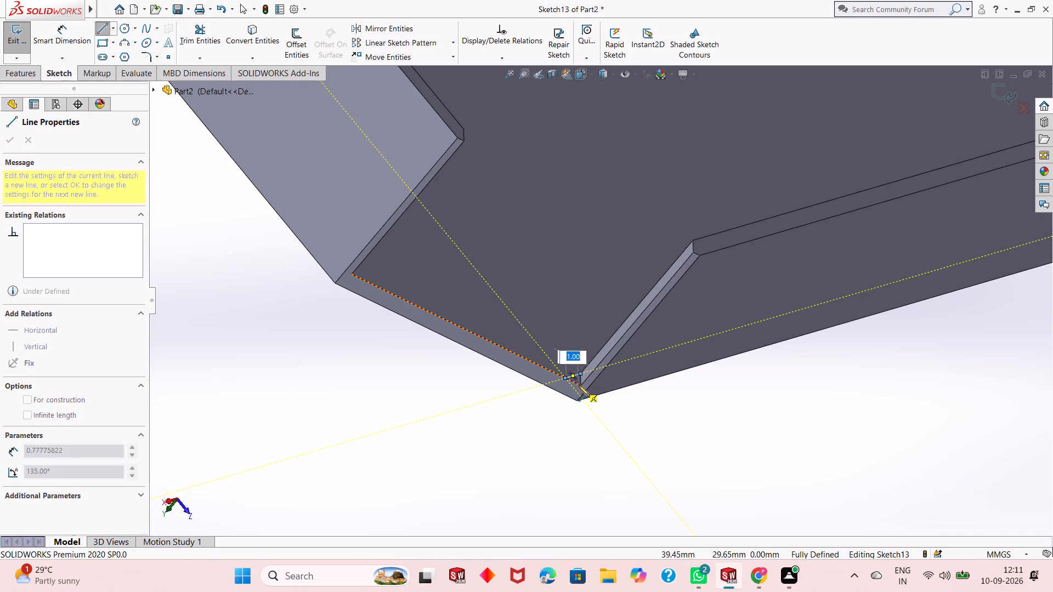
{"action": "left_click", "coordinate": [579, 386]}
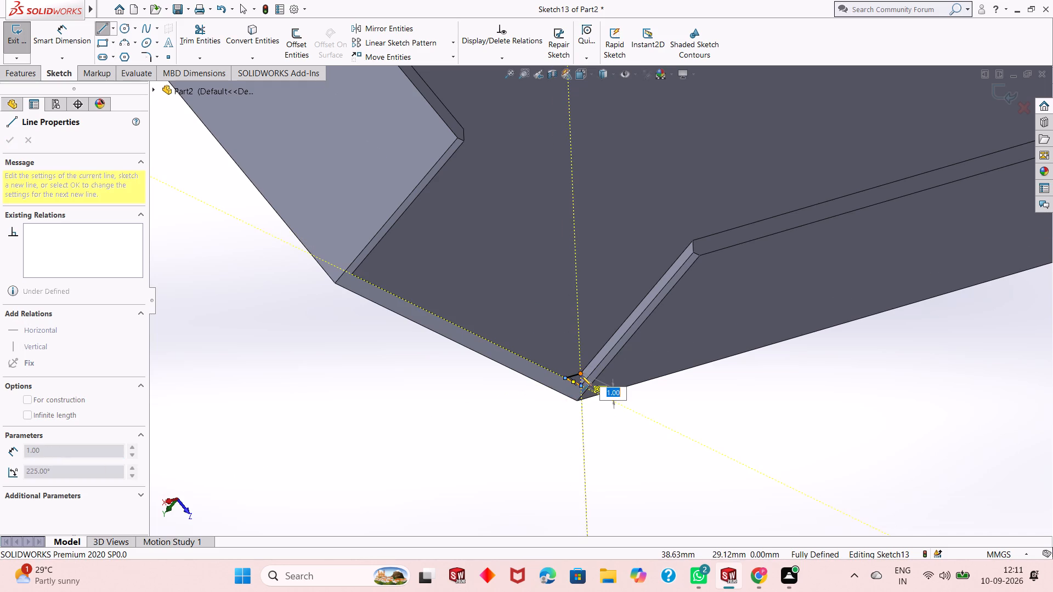
{"action": "left_click", "coordinate": [581, 375]}
{"action": "right_click", "coordinate": [581, 375]}
{"action": "left_click", "coordinate": [607, 378]}
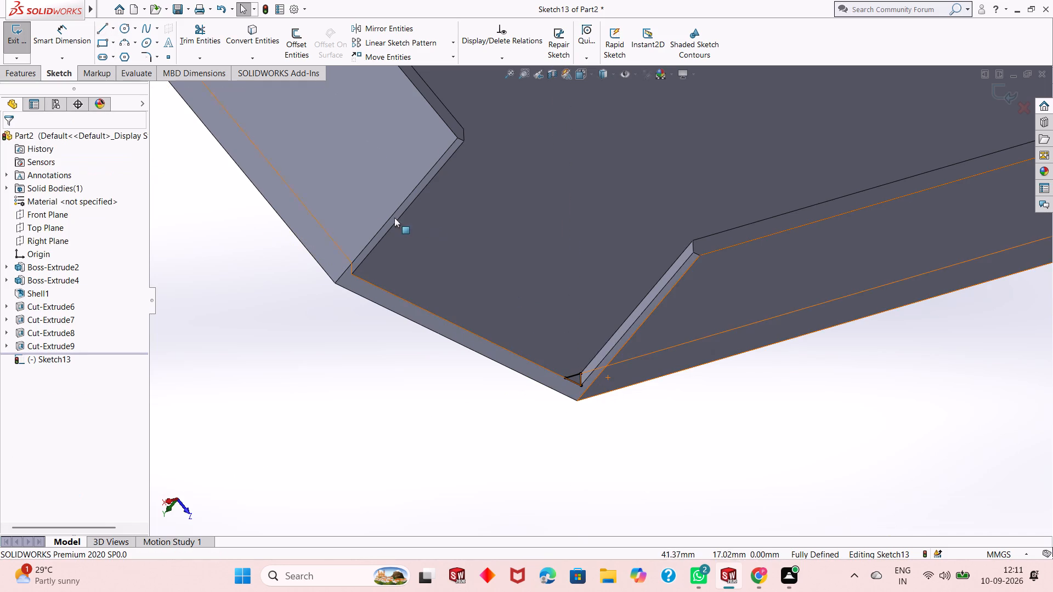
Sketch a closed triangle with sides about 1 mm where the adjacent end wall meets the same angled corner edge as the last triangle.
{"action": "key", "text": "l"}
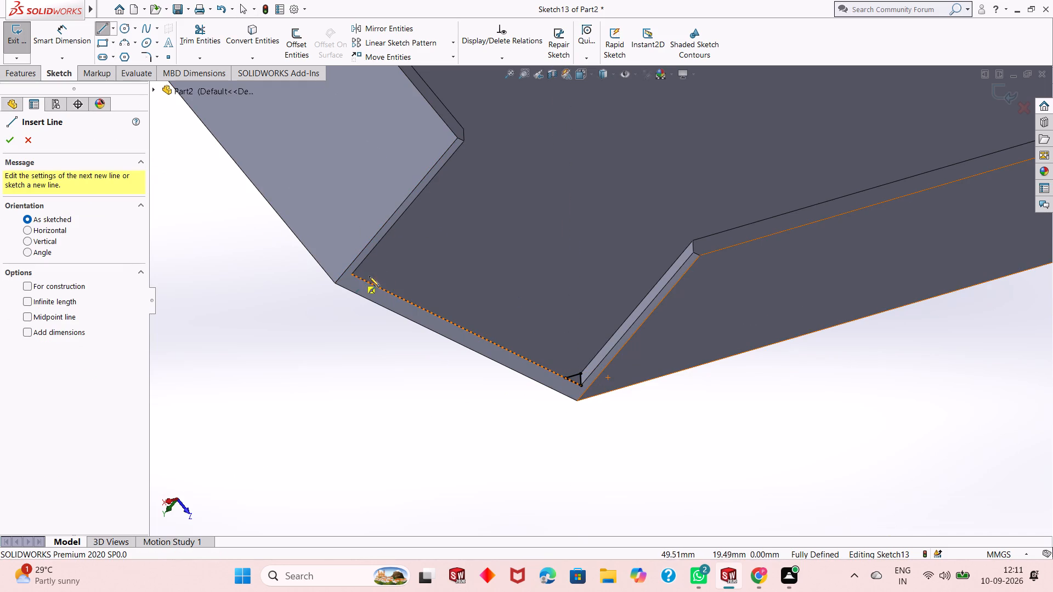
{"action": "middle_click_drag", "start_coordinate": [407, 258], "coordinate": [349, 275]}
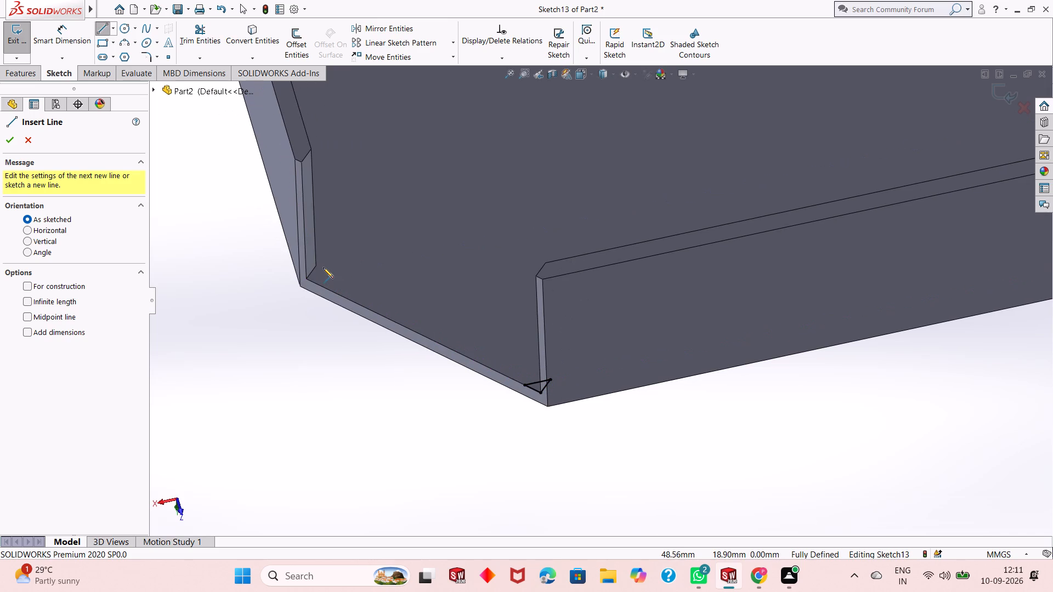
{"action": "middle_click_drag", "start_coordinate": [430, 326], "coordinate": [451, 397]}
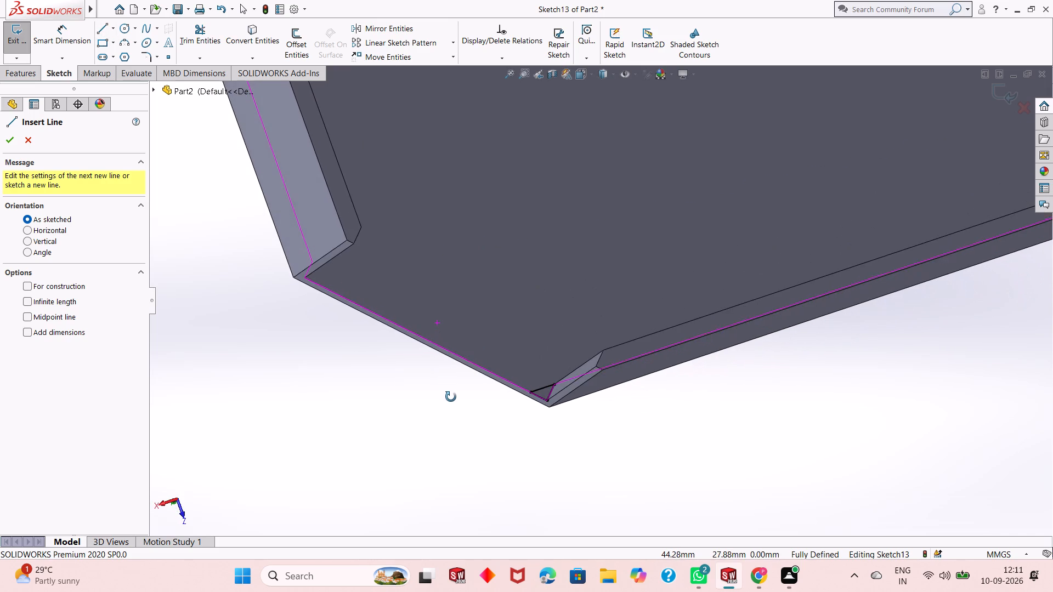
{"action": "middle_click_drag", "start_coordinate": [451, 397], "coordinate": [427, 357]}
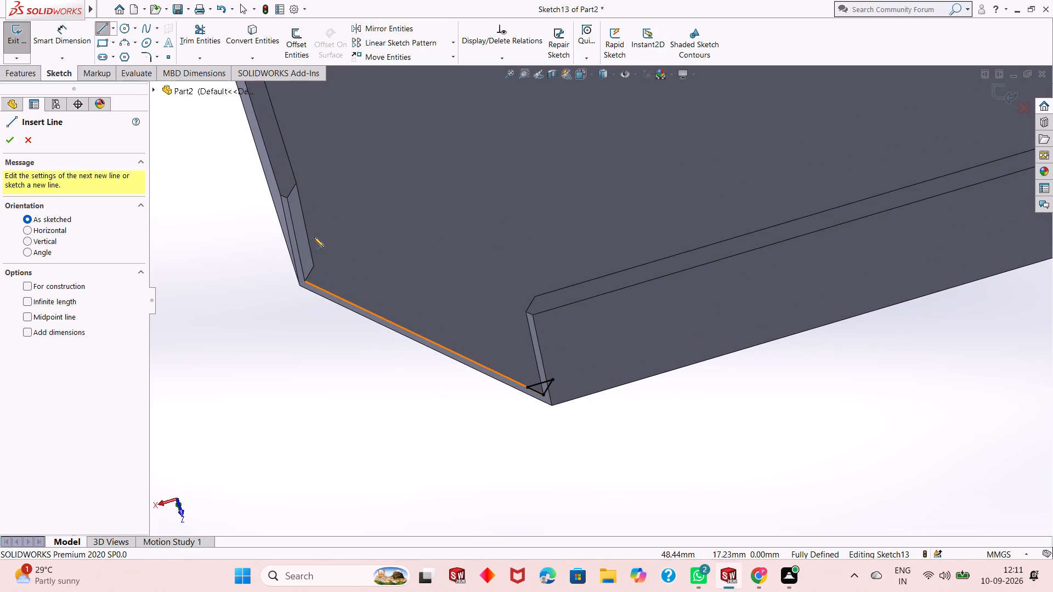
{"action": "left_click", "coordinate": [314, 266]}
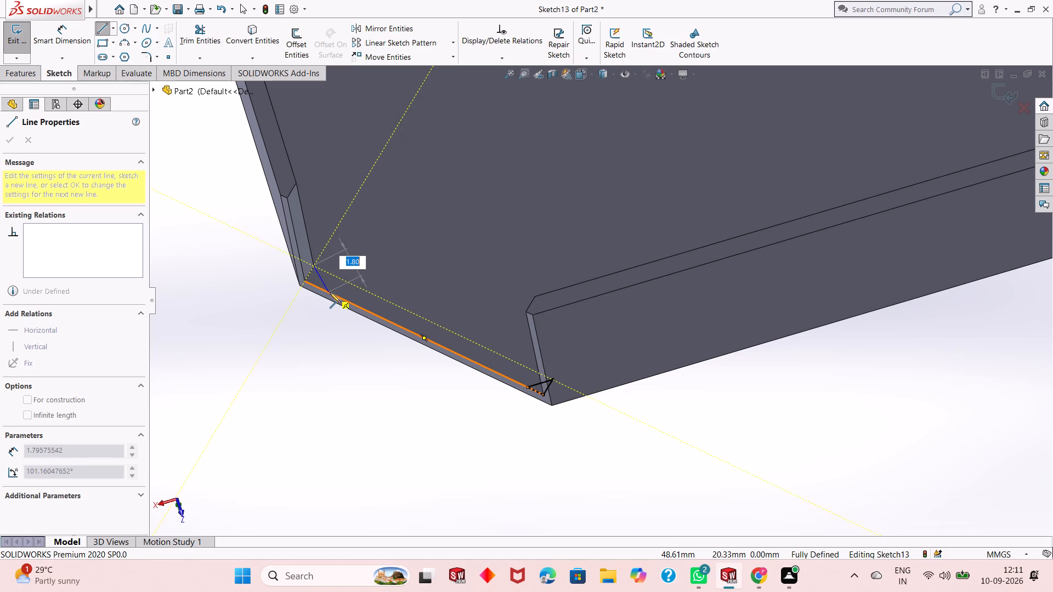
{"action": "left_click", "coordinate": [323, 289]}
{"action": "left_click", "coordinate": [304, 281]}
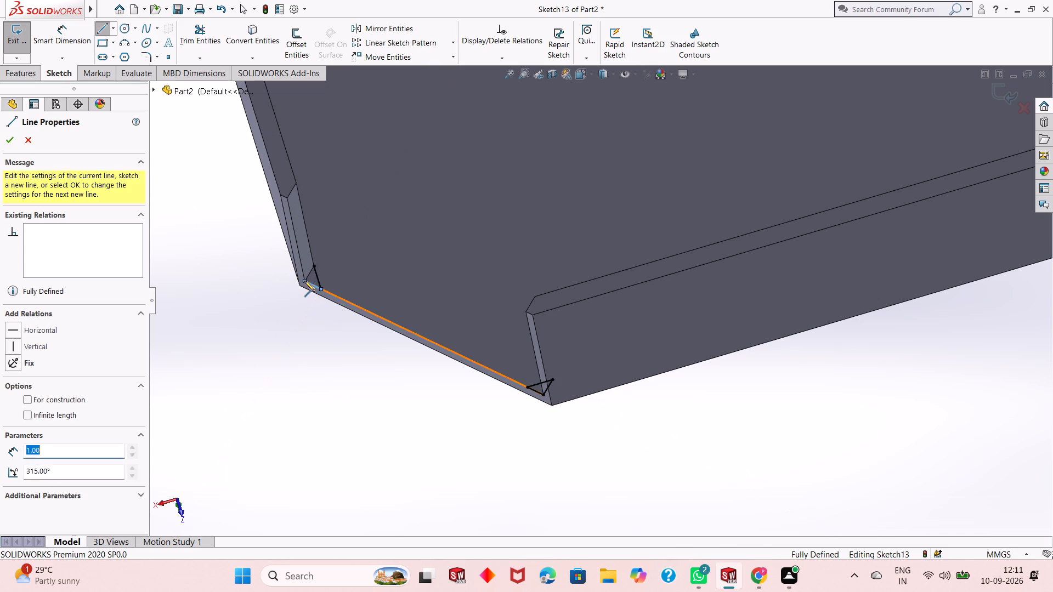
{"action": "left_click", "coordinate": [316, 264]}
{"action": "right_click", "coordinate": [316, 264]}
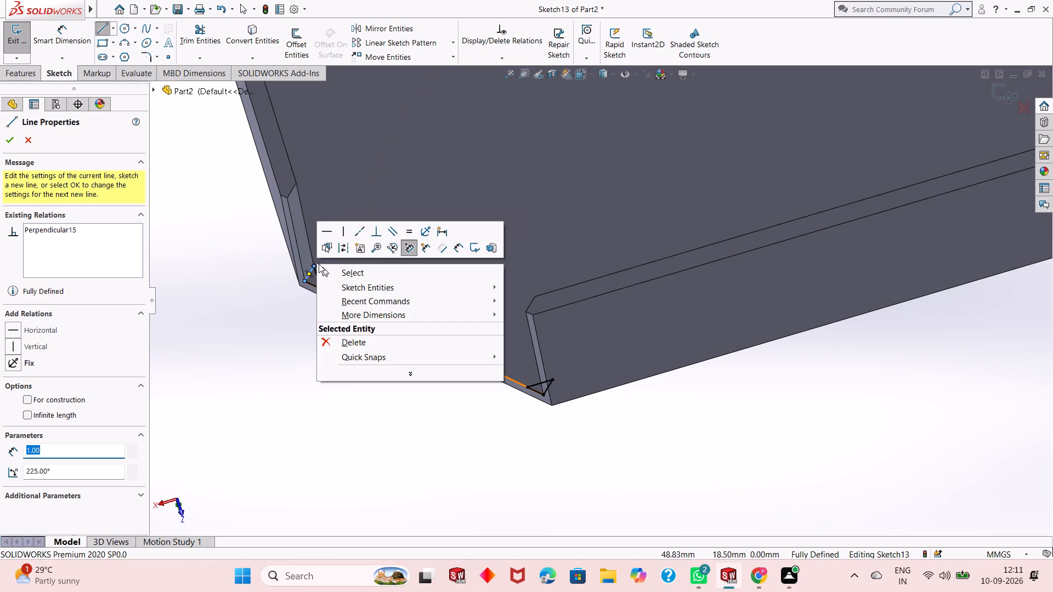
{"action": "left_click", "coordinate": [335, 270]}
Sketch a small closed triangle with a side about 1 mm at the opposite long wall's end, on the next angled corner edge.
{"action": "scroll", "coordinate": [358, 329], "scroll_direction": "up", "scroll_amount": 7}
{"action": "scroll", "coordinate": [463, 290], "scroll_direction": "up", "scroll_amount": 1}
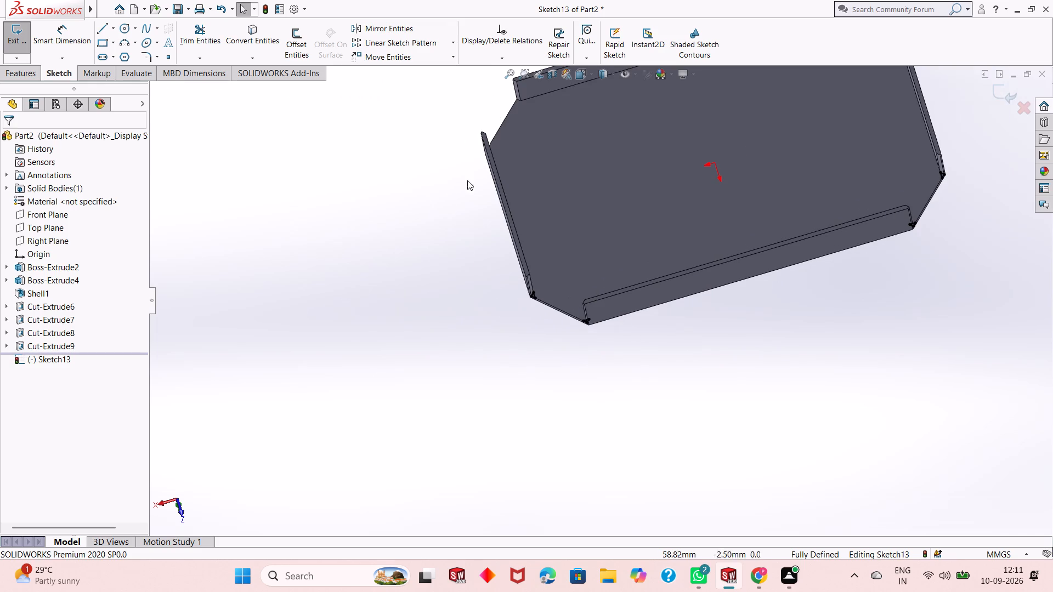
{"action": "scroll", "coordinate": [536, 109], "scroll_direction": "down", "scroll_amount": 10}
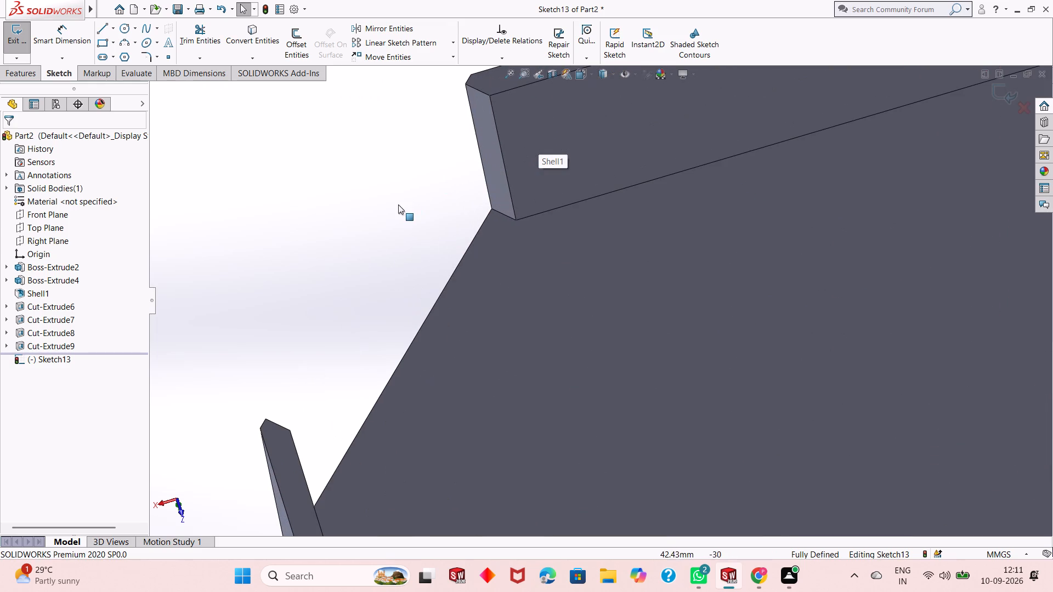
{"action": "key", "text": "l"}
{"action": "left_click", "coordinate": [515, 221]}
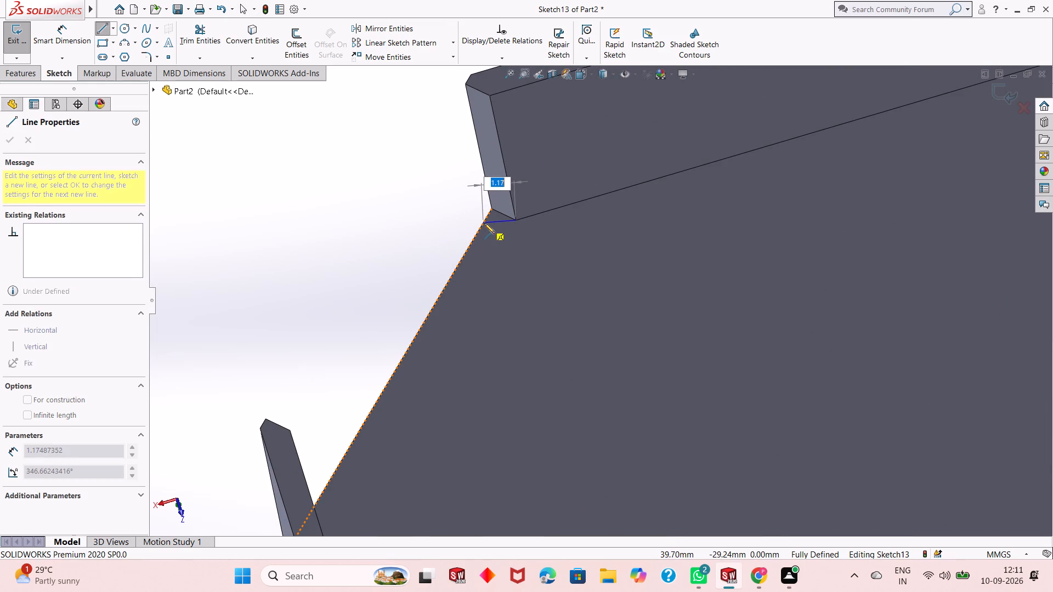
{"action": "left_click", "coordinate": [478, 231]}
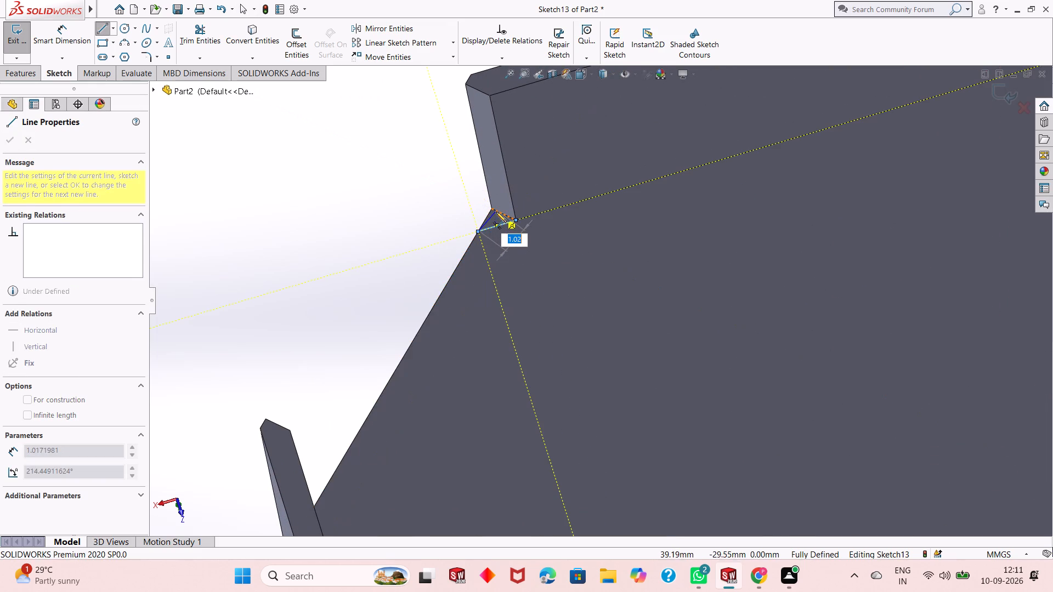
{"action": "left_click", "coordinate": [489, 209]}
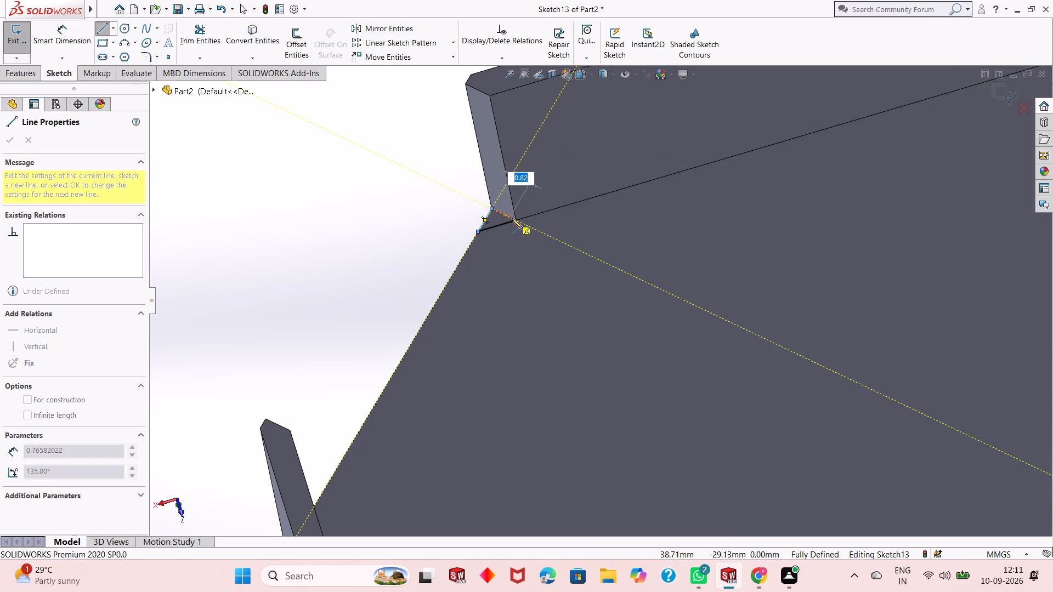
{"action": "left_click", "coordinate": [514, 220]}
{"action": "right_click", "coordinate": [525, 244]}
{"action": "left_click", "coordinate": [539, 254]}
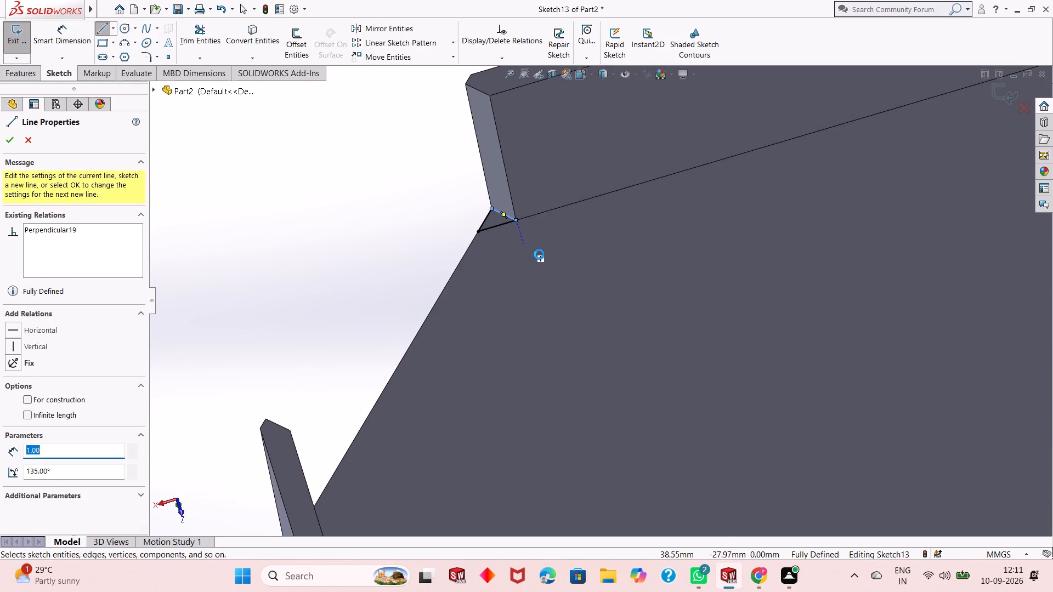
{"action": "left_click", "coordinate": [323, 234]}
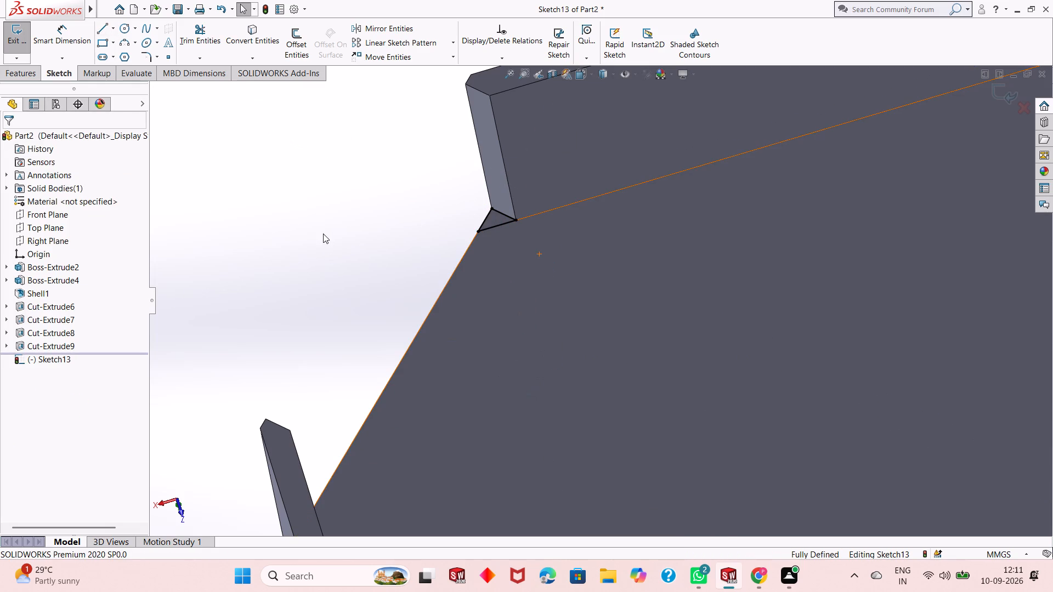
Sketch a matching triangle with a side about 1 mm at the end wall's tip on the same angled corner edge.
{"action": "scroll", "coordinate": [426, 376], "scroll_direction": "up", "scroll_amount": 3}
{"action": "middle_click_drag", "start_coordinate": [509, 399], "coordinate": [500, 418]}
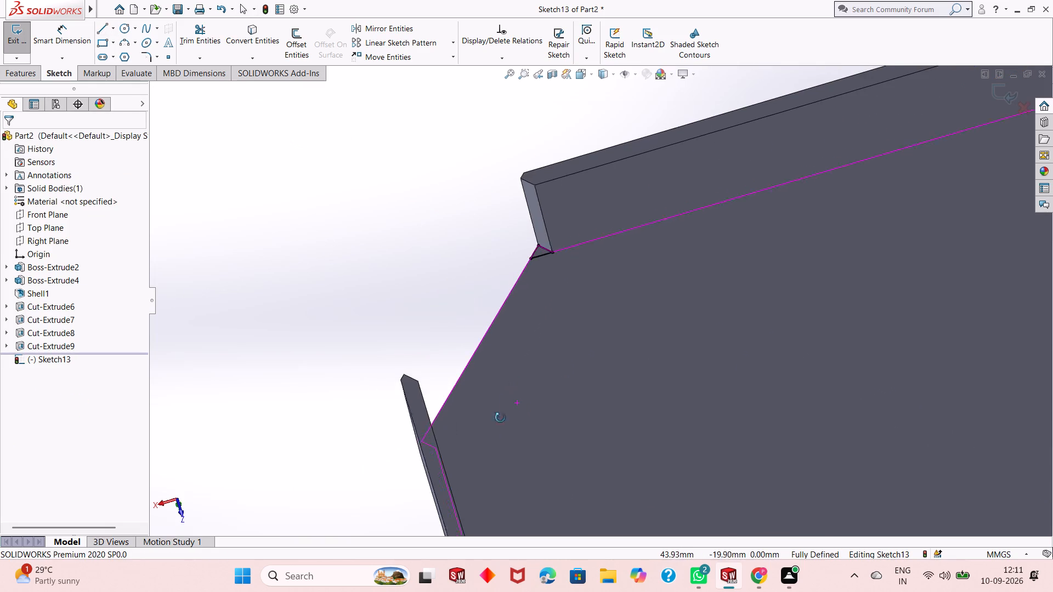
{"action": "middle_click_drag", "start_coordinate": [500, 418], "coordinate": [479, 468]}
{"action": "key", "text": "l"}
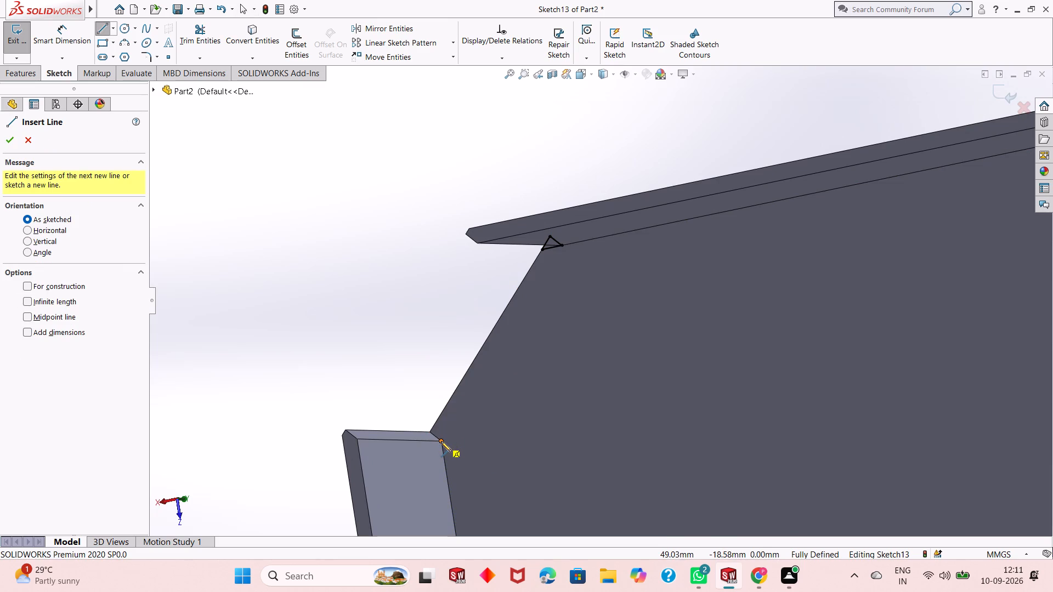
{"action": "left_click", "coordinate": [441, 441]}
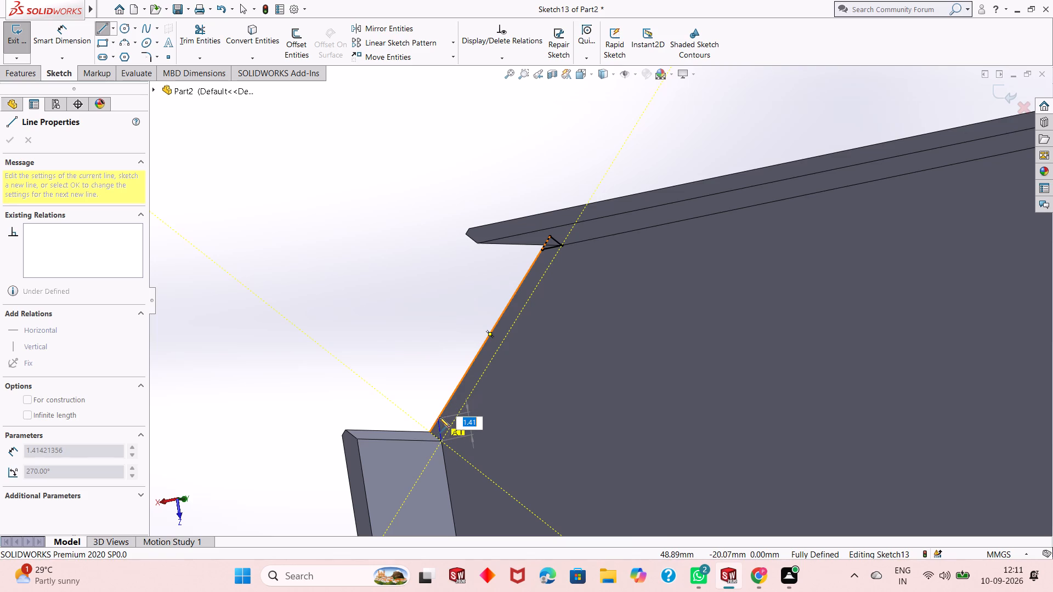
{"action": "left_click", "coordinate": [440, 417]}
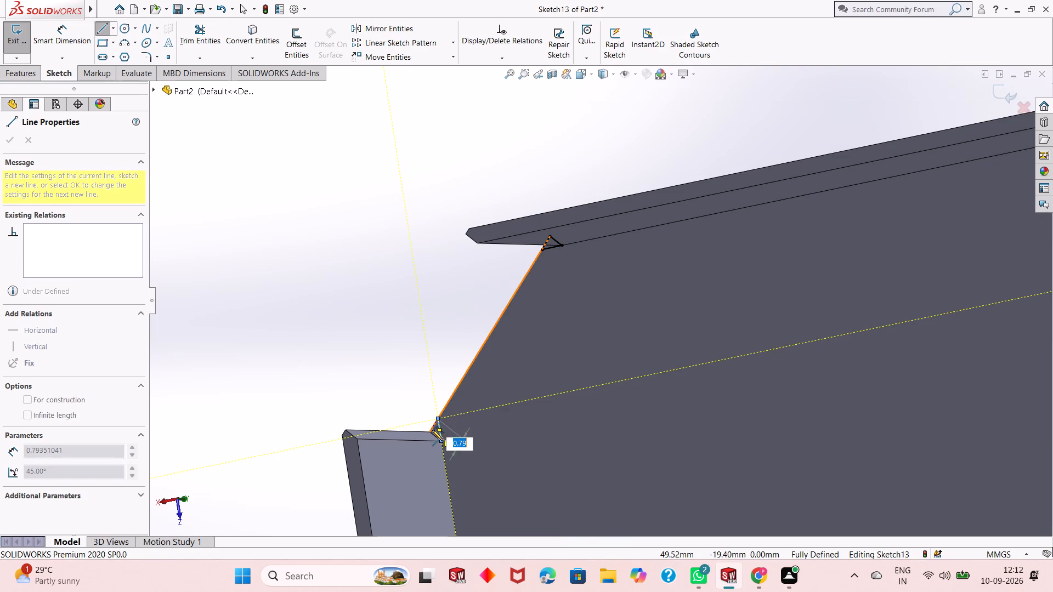
{"action": "left_click", "coordinate": [432, 431]}
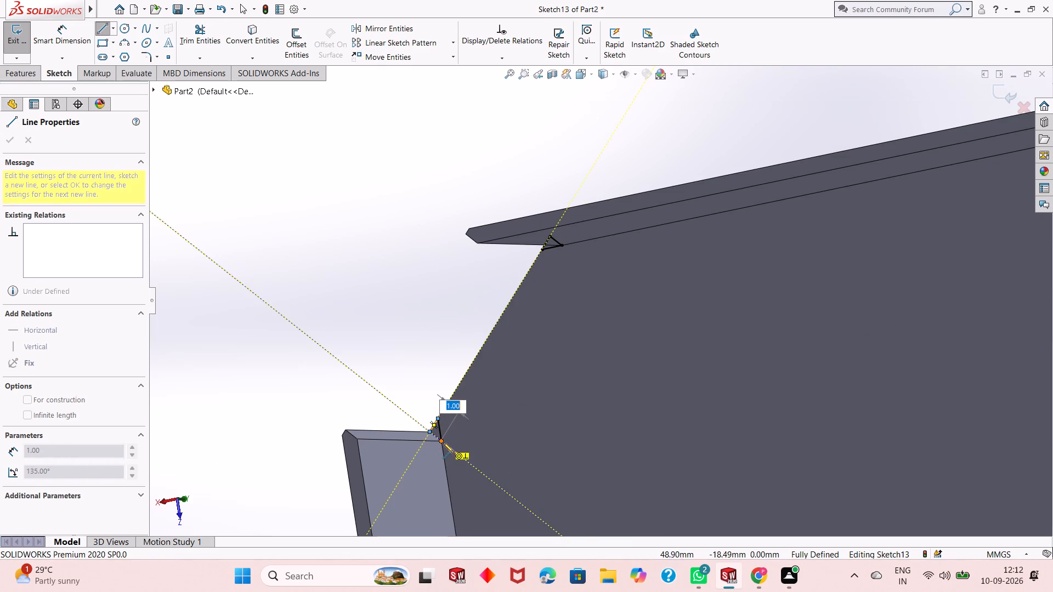
{"action": "left_click", "coordinate": [443, 442]}
{"action": "right_click", "coordinate": [443, 442]}
{"action": "left_click", "coordinate": [455, 452]}
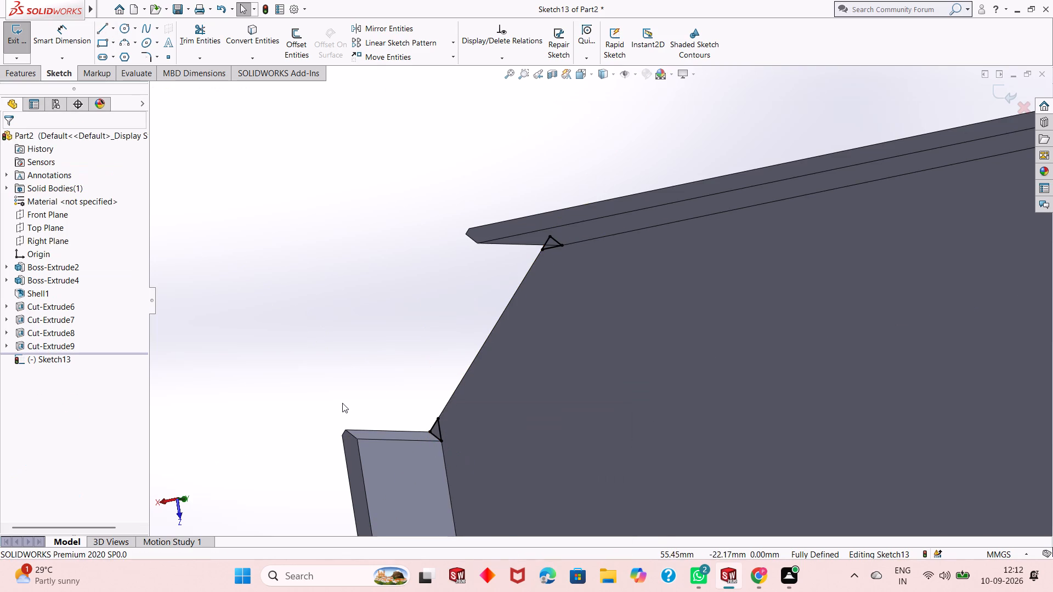
Sketch a closed triangle with sides about 1 mm at the far end of that long wall, on the remaining angled corner edge.
{"action": "scroll", "coordinate": [342, 403], "scroll_direction": "up", "scroll_amount": 8}
{"action": "scroll", "coordinate": [833, 241], "scroll_direction": "down", "scroll_amount": 4}
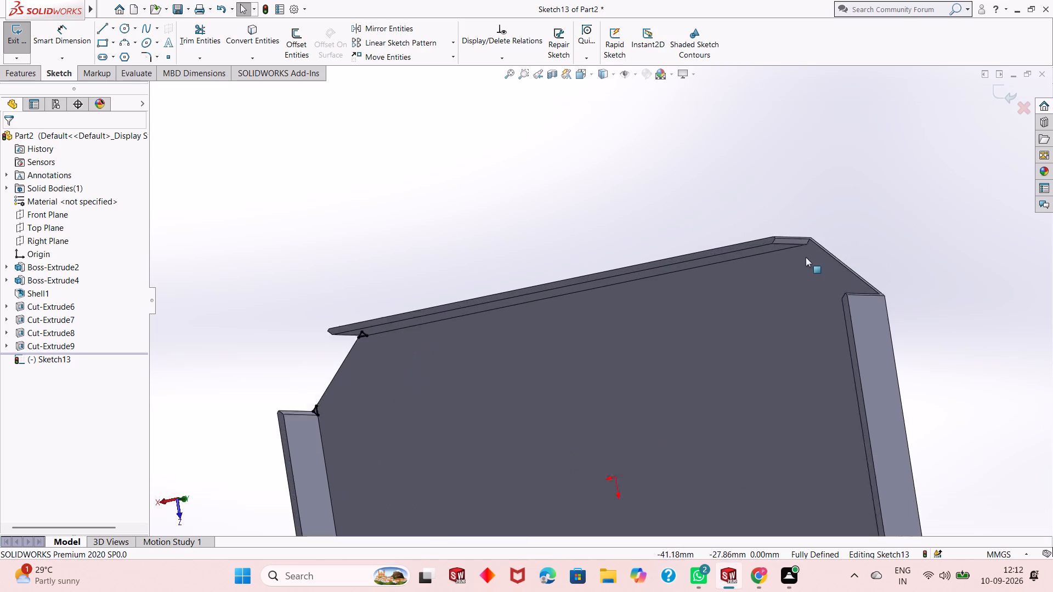
{"action": "scroll", "coordinate": [806, 257], "scroll_direction": "down", "scroll_amount": 3}
{"action": "key", "text": "l"}
{"action": "scroll", "coordinate": [801, 260], "scroll_direction": "down", "scroll_amount": 2}
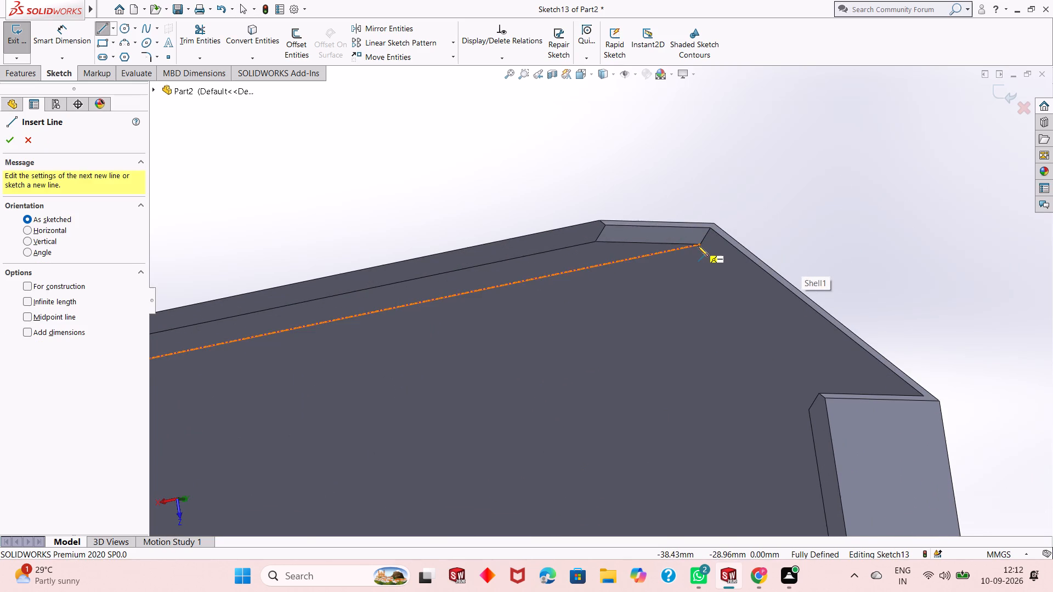
{"action": "left_click", "coordinate": [701, 244]}
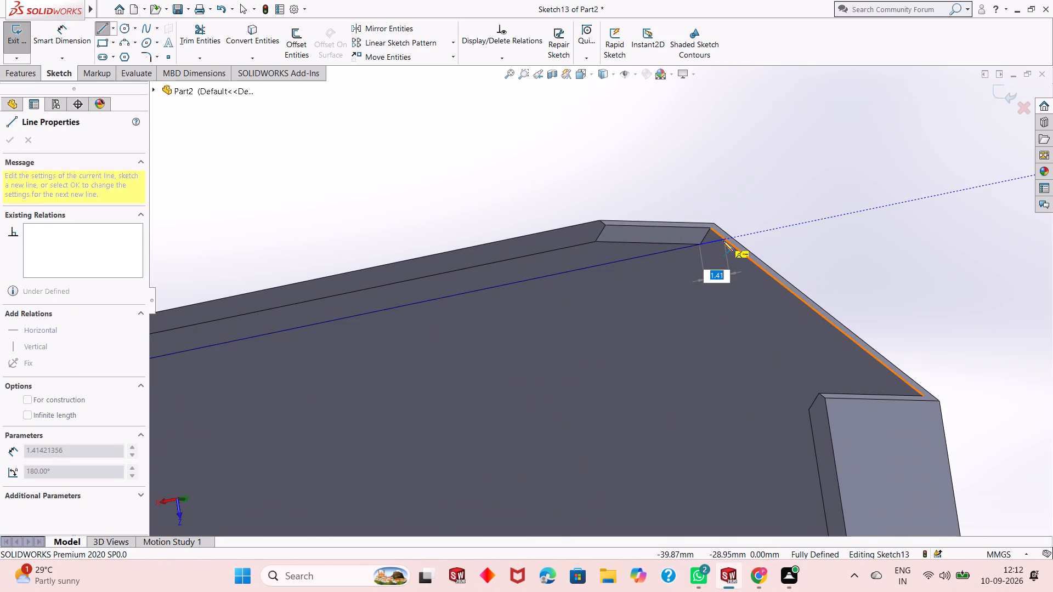
{"action": "left_click", "coordinate": [722, 241]}
{"action": "left_click", "coordinate": [710, 229]}
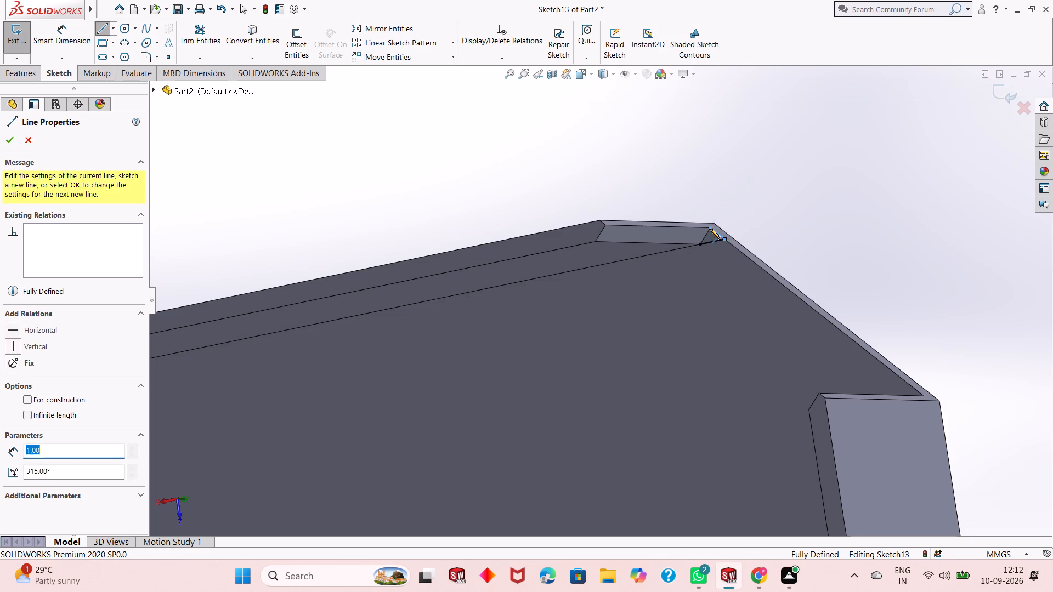
{"action": "left_click", "coordinate": [699, 244]}
{"action": "right_click", "coordinate": [699, 246]}
{"action": "left_click", "coordinate": [712, 255]}
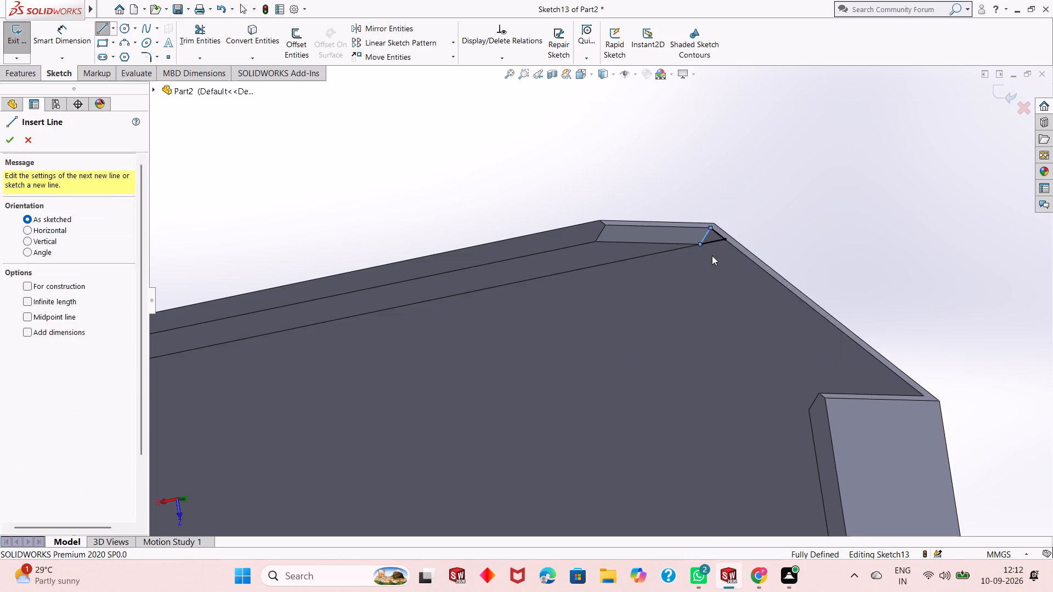
Sketch the last triangle with a side about 1 mm where the other end wall meets that angled corner edge.
{"action": "middle_click_drag", "start_coordinate": [876, 424], "coordinate": [930, 423]}
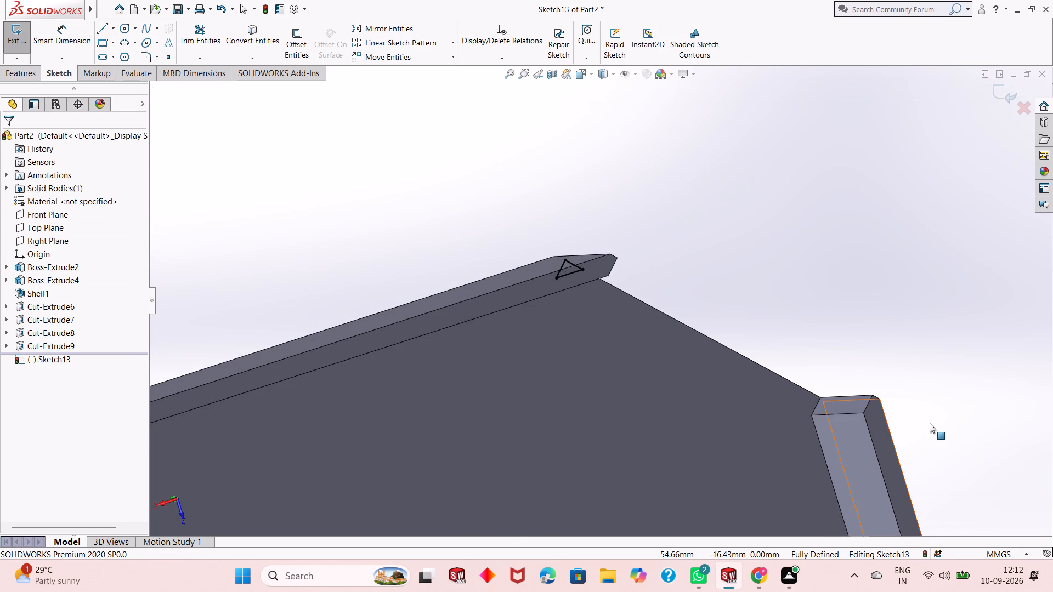
{"action": "key", "text": "l"}
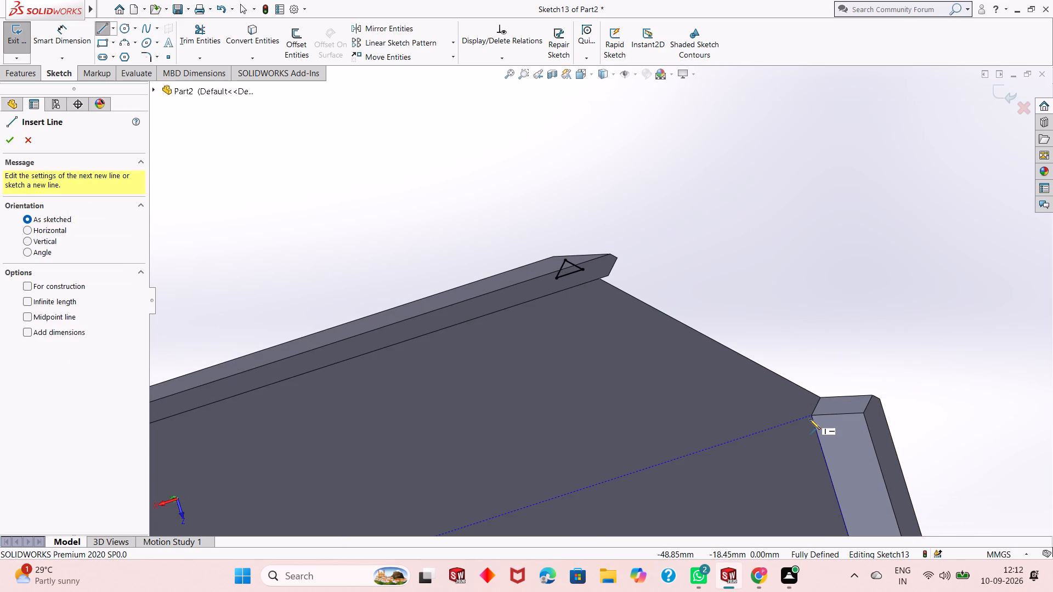
{"action": "left_click", "coordinate": [813, 415]}
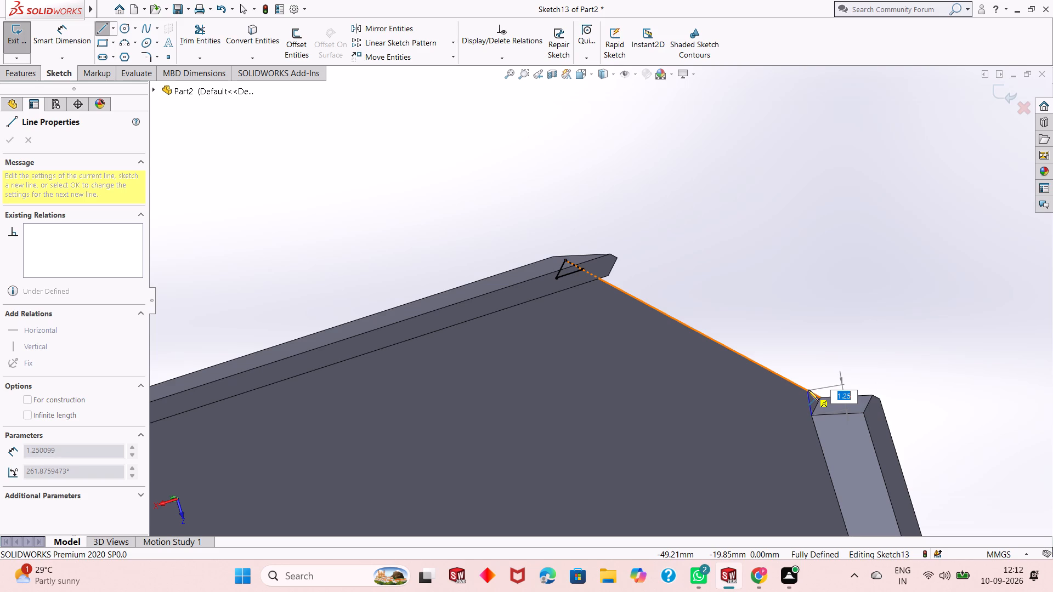
{"action": "left_click", "coordinate": [804, 390]}
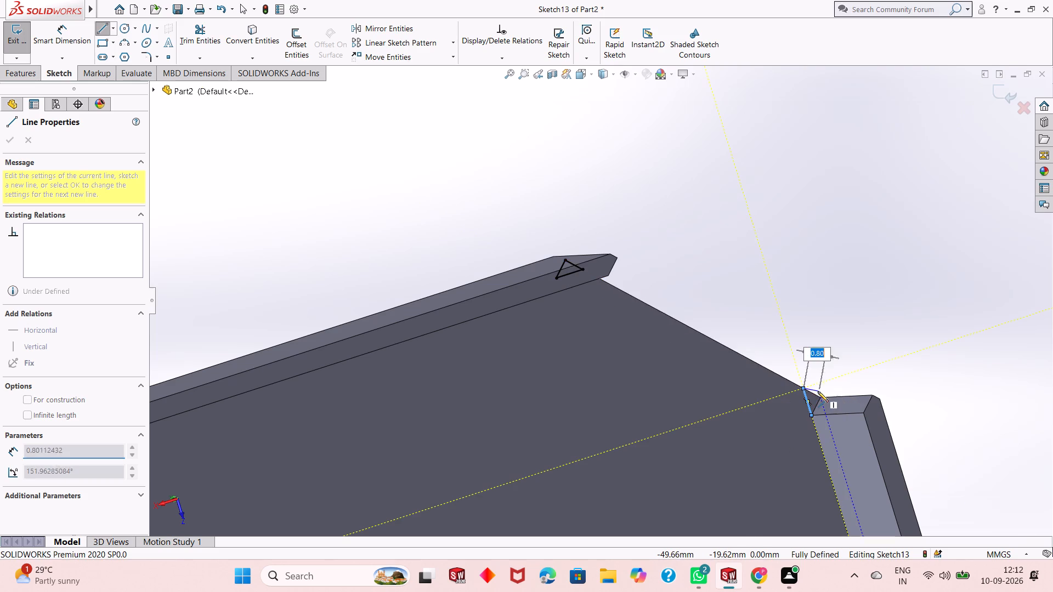
{"action": "left_click", "coordinate": [820, 400]}
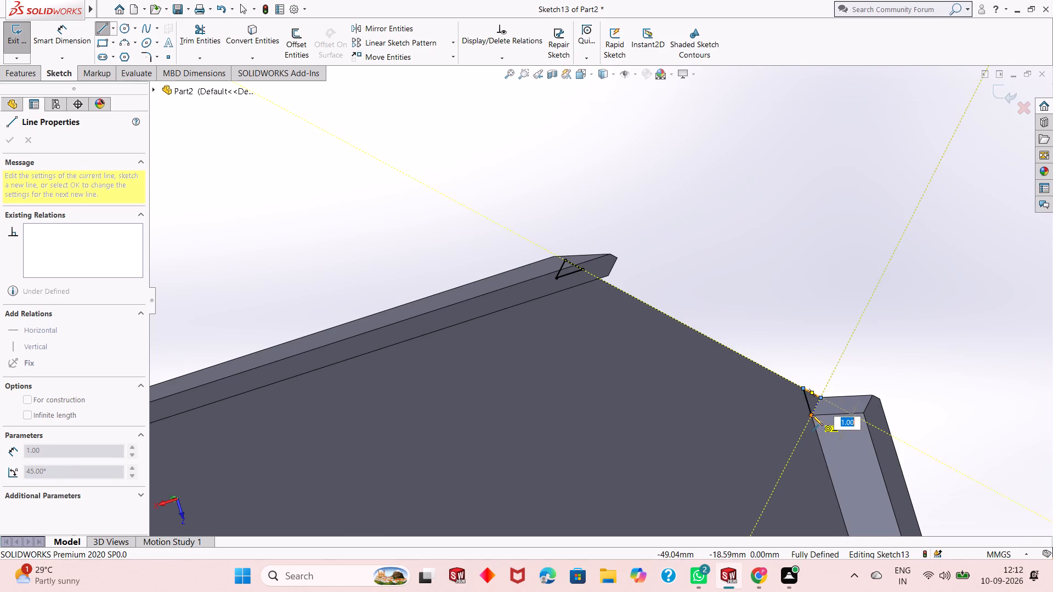
{"action": "left_click", "coordinate": [812, 415]}
{"action": "right_click", "coordinate": [812, 415]}
{"action": "left_click", "coordinate": [840, 425]}
Examine the whole tray floor to check the triangle profiles at all the wall ends.
{"action": "key", "text": "l"}
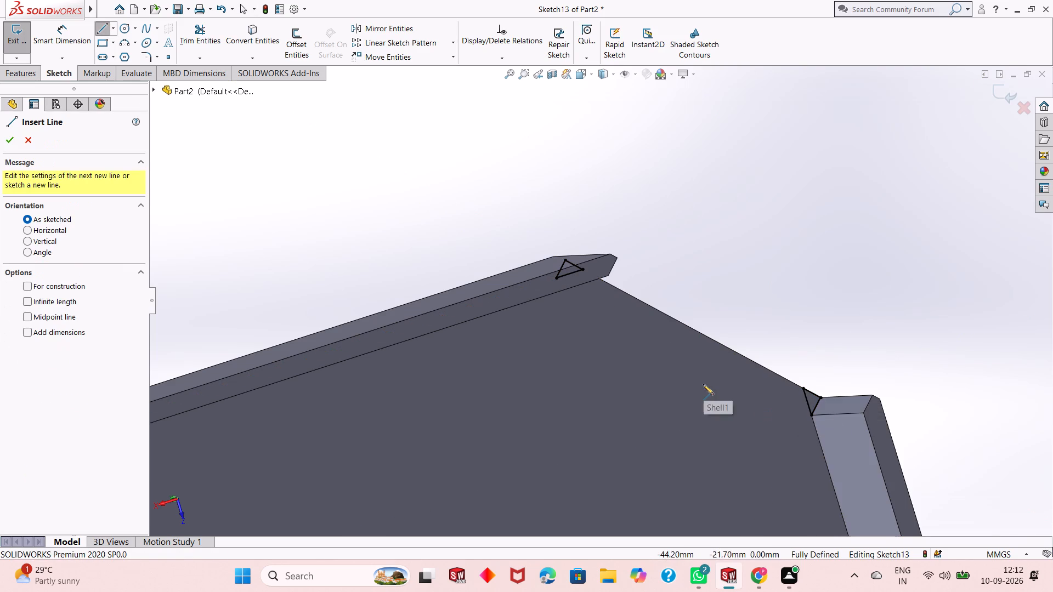
{"action": "scroll", "coordinate": [662, 318], "scroll_direction": "up", "scroll_amount": 5}
{"action": "scroll", "coordinate": [582, 330], "scroll_direction": "up", "scroll_amount": 1}
{"action": "middle_click_drag", "start_coordinate": [581, 331], "coordinate": [561, 303]}
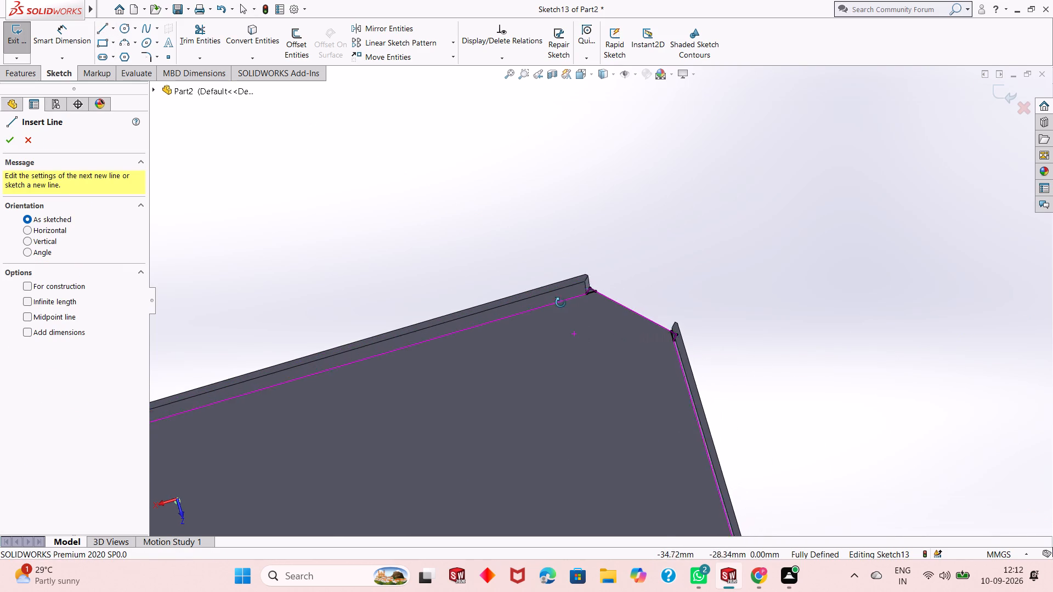
{"action": "middle_click_drag", "start_coordinate": [561, 303], "coordinate": [569, 275]}
{"action": "scroll", "coordinate": [415, 362], "scroll_direction": "up", "scroll_amount": 2}
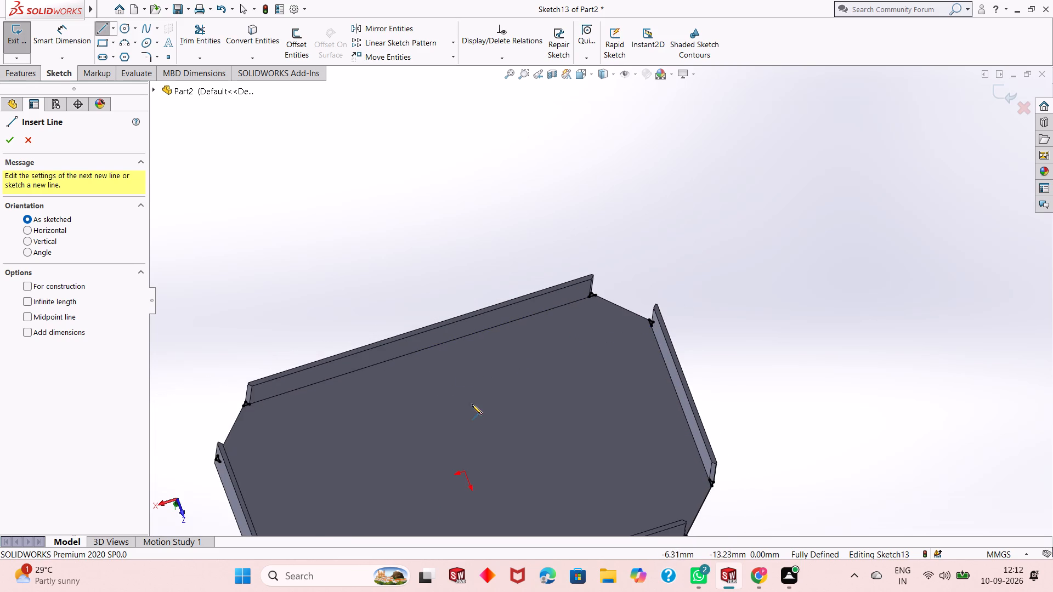
{"action": "scroll", "coordinate": [462, 375], "scroll_direction": "up", "scroll_amount": 1}
{"action": "scroll", "coordinate": [596, 475], "scroll_direction": "up", "scroll_amount": 3}
{"action": "scroll", "coordinate": [496, 471], "scroll_direction": "down", "scroll_amount": 3}
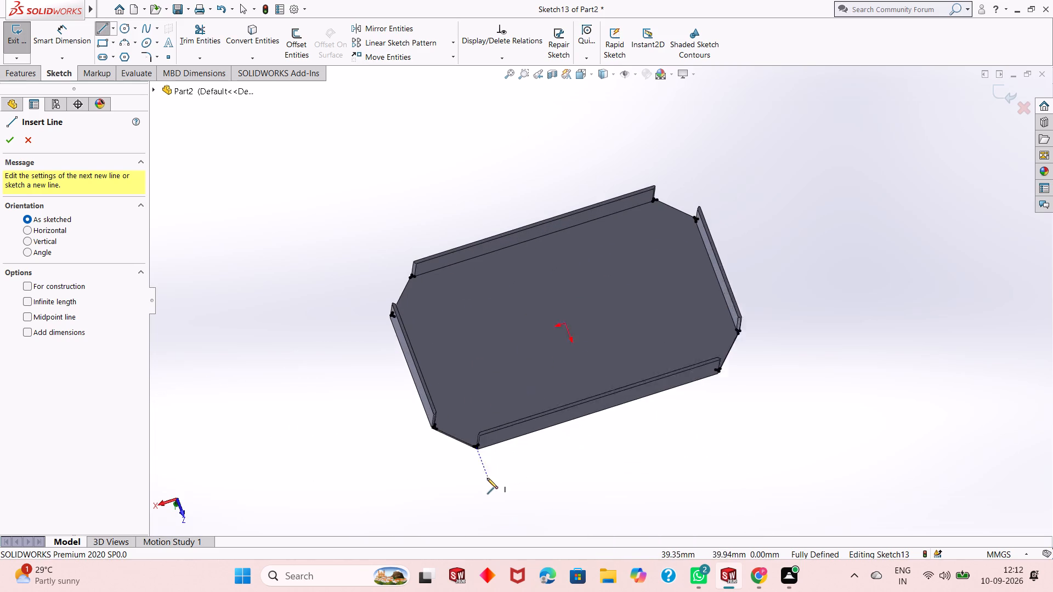
{"action": "key", "text": "Escape"}
{"action": "key", "text": "Escape"}
{"action": "key", "text": "Escape"}
{"action": "key", "text": "Escape"}
{"action": "key", "text": "Escape"}
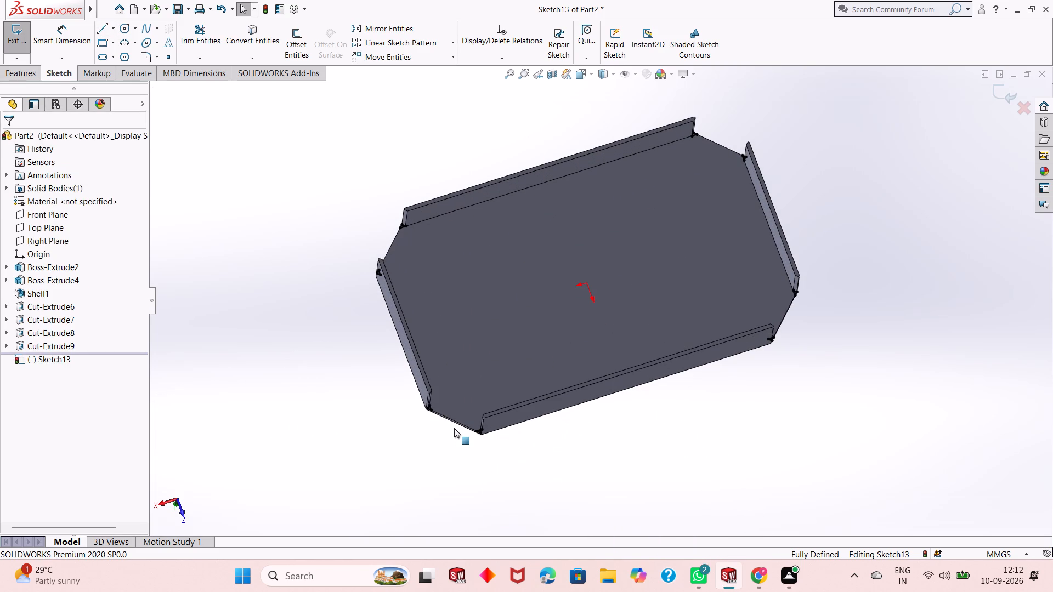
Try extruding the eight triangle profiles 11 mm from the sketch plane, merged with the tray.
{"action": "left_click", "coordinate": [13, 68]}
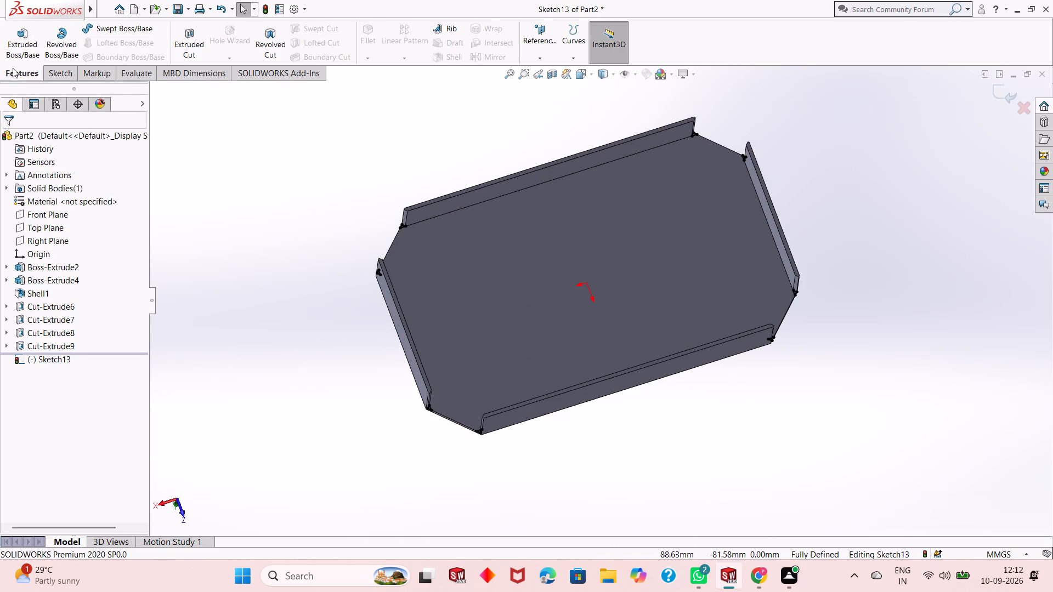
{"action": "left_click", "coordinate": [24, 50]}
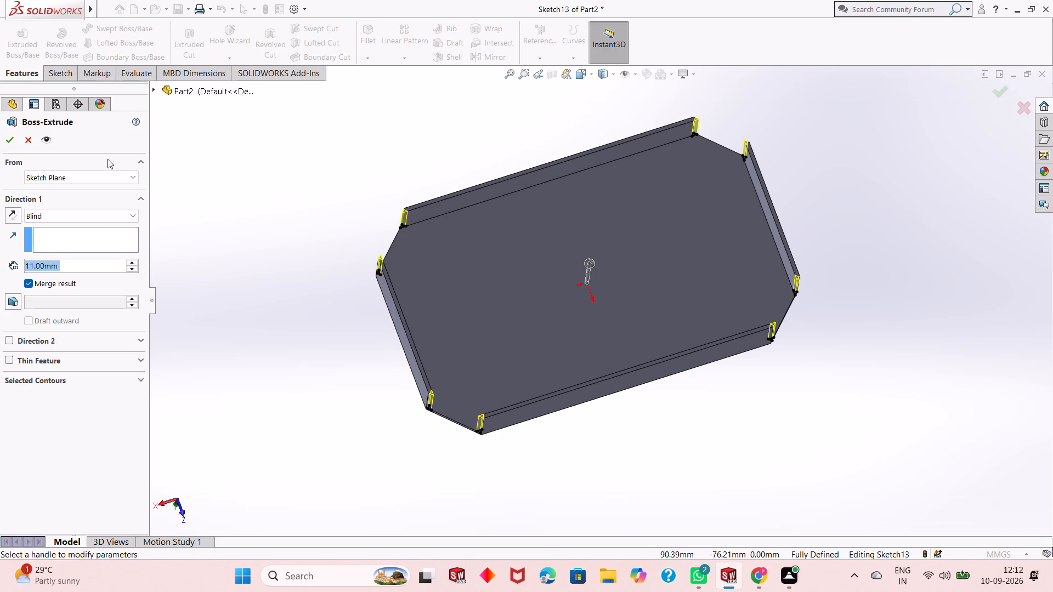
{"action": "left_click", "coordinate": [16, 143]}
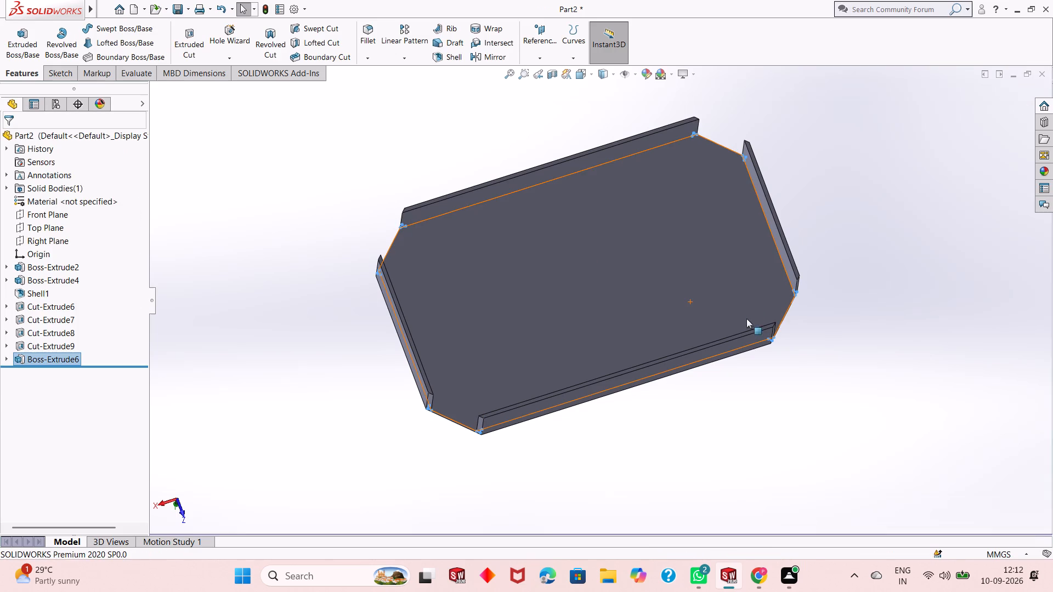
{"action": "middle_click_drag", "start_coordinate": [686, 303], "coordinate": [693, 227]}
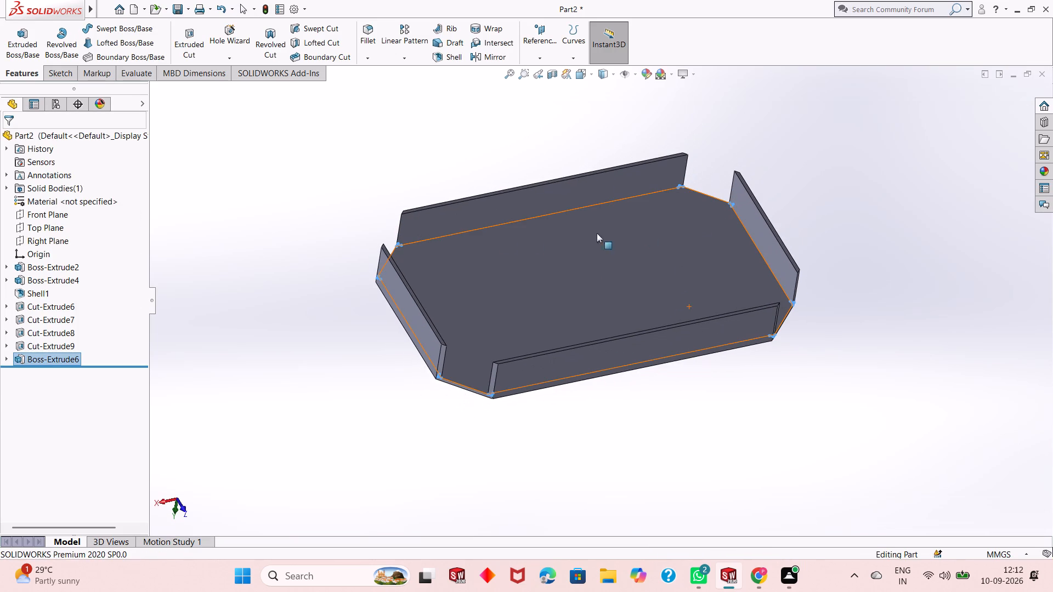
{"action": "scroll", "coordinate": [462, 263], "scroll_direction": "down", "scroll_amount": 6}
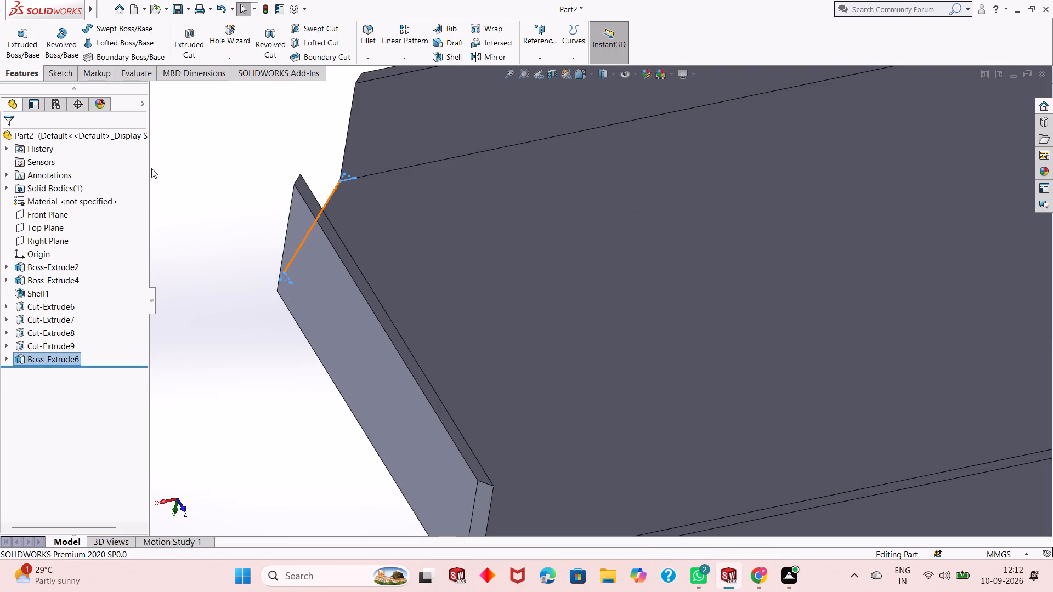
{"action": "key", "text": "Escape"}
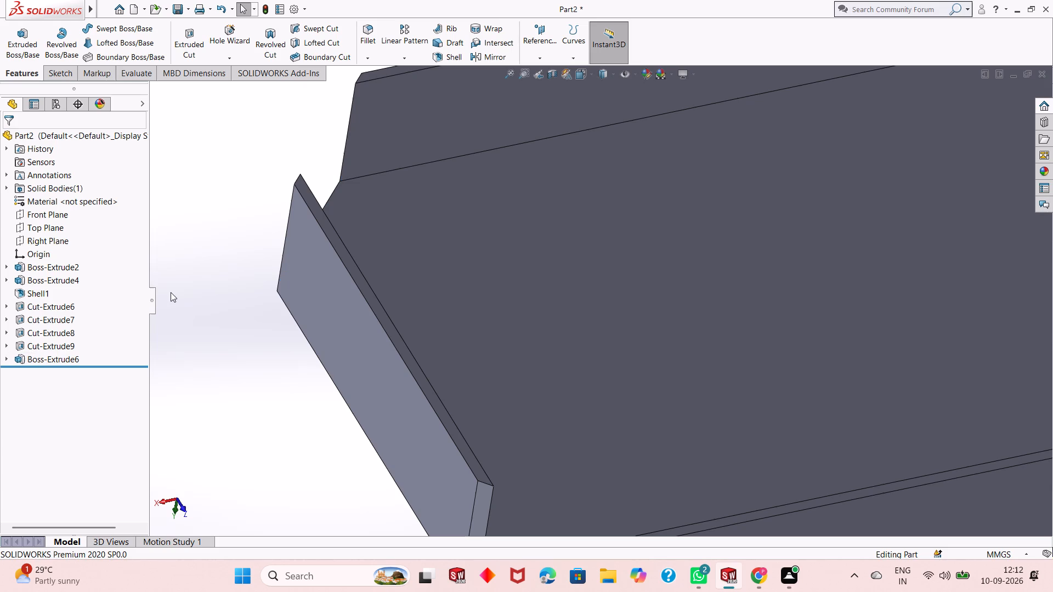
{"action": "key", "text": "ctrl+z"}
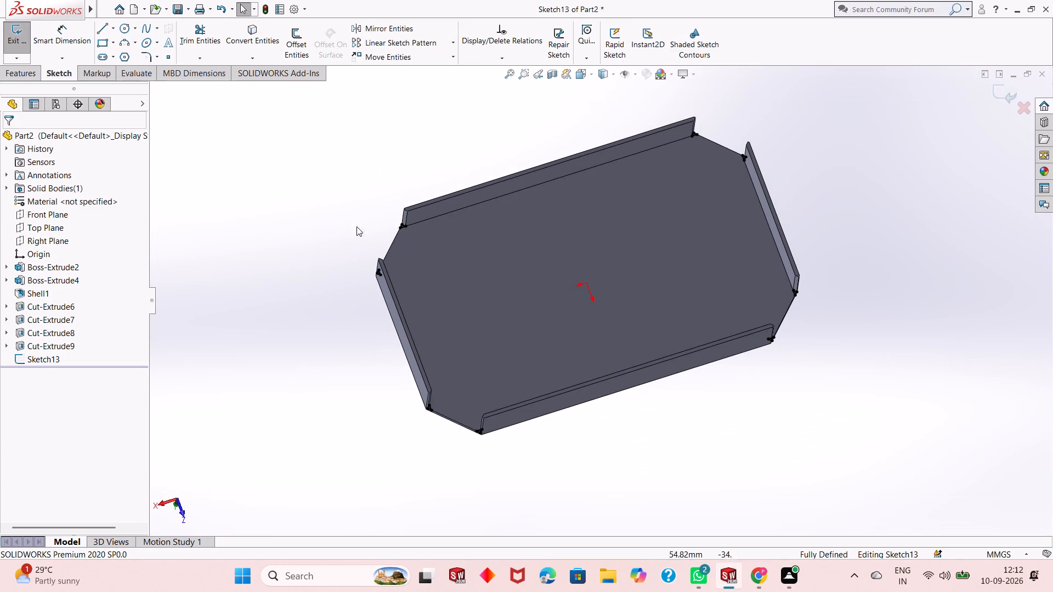
Extrude the eight corner triangle profiles as a blind boss 11 mm along the wall ends, merging the result.
{"action": "scroll", "coordinate": [398, 209], "scroll_direction": "down", "scroll_amount": 6}
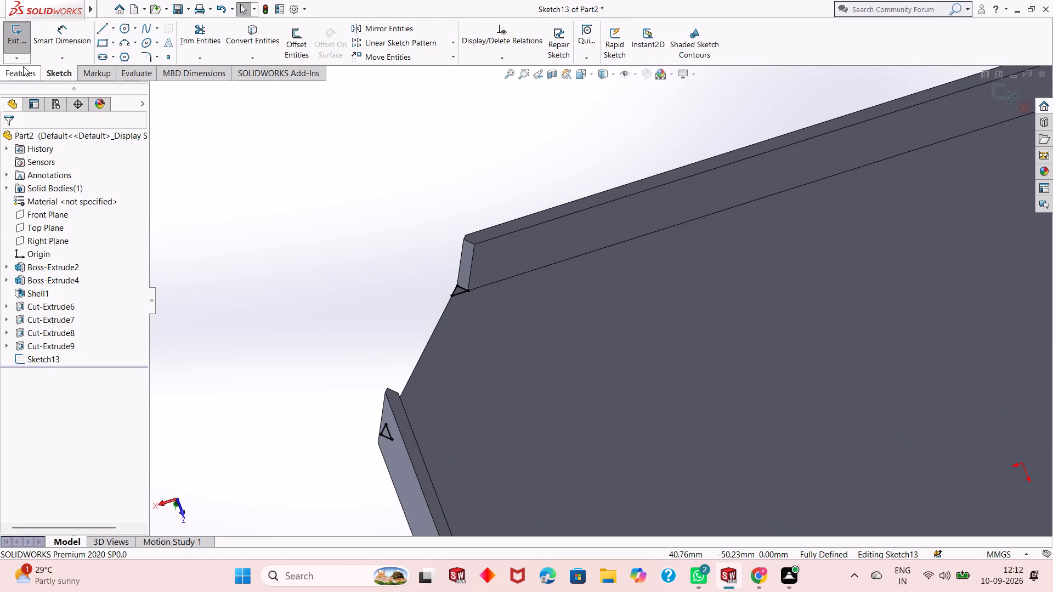
{"action": "left_click", "coordinate": [13, 69]}
{"action": "left_click", "coordinate": [22, 43]}
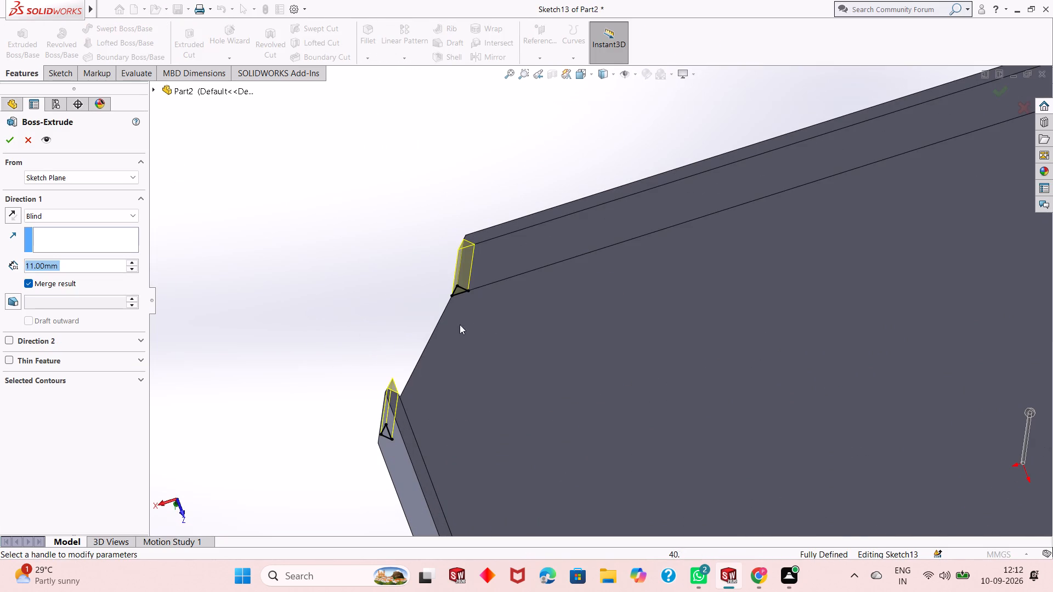
{"action": "middle_click_drag", "start_coordinate": [495, 321], "coordinate": [567, 276]}
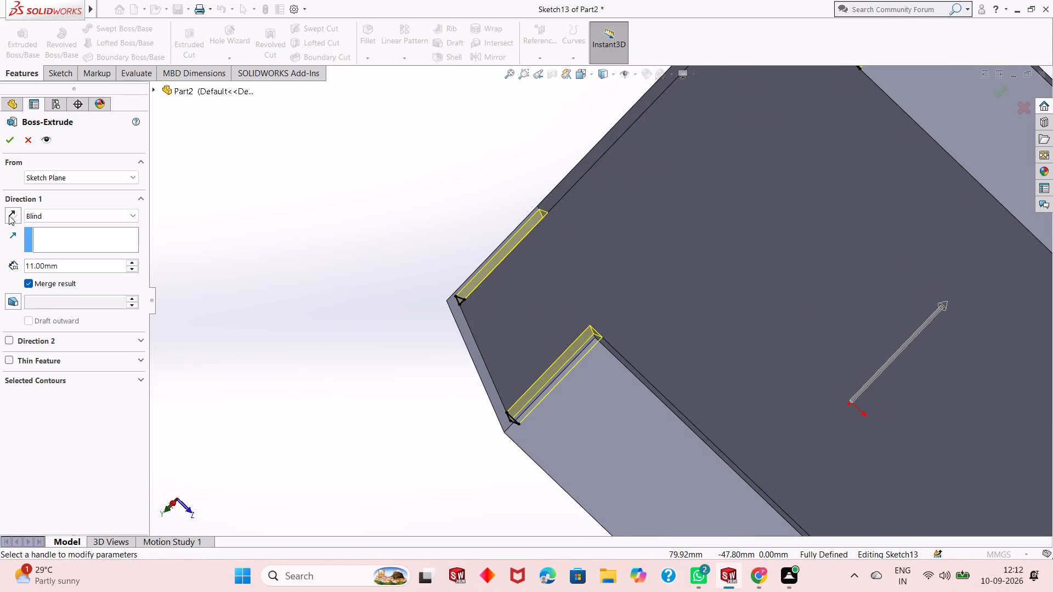
{"action": "left_click", "coordinate": [7, 140]}
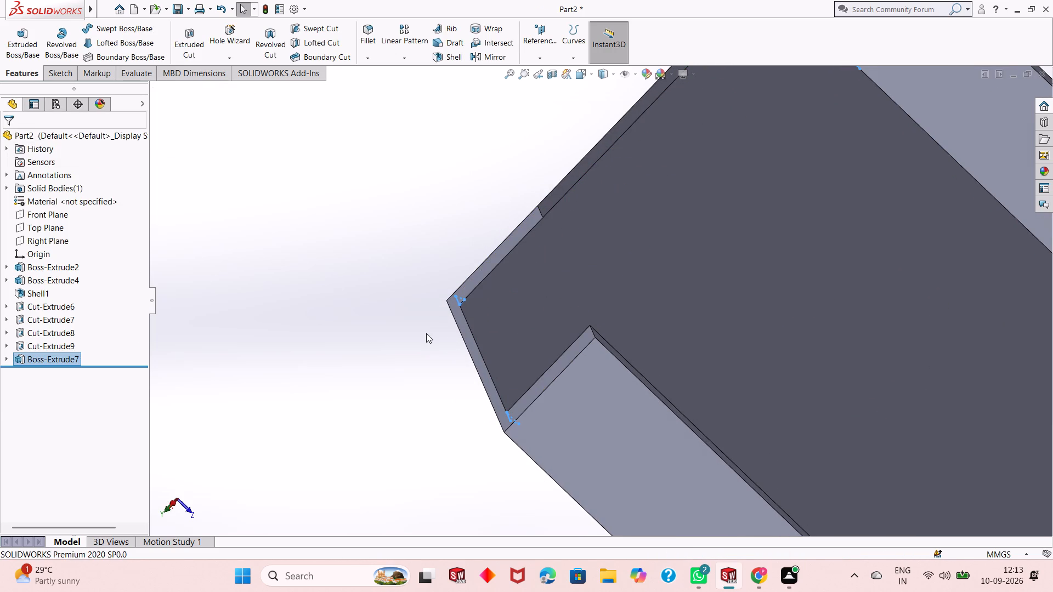
{"action": "key", "text": "Escape"}
Examine the extruded wall ends around the tray's angled corners.
{"action": "middle_click_drag", "start_coordinate": [581, 415], "coordinate": [559, 402]}
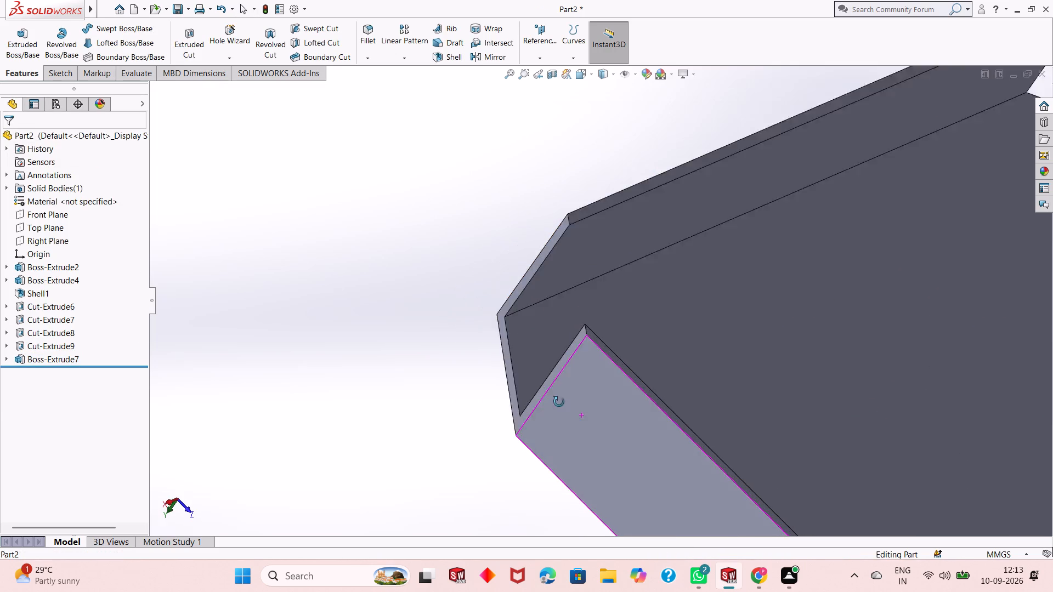
{"action": "middle_click_drag", "start_coordinate": [559, 402], "coordinate": [539, 382]}
{"action": "scroll", "coordinate": [429, 352], "scroll_direction": "up", "scroll_amount": 8}
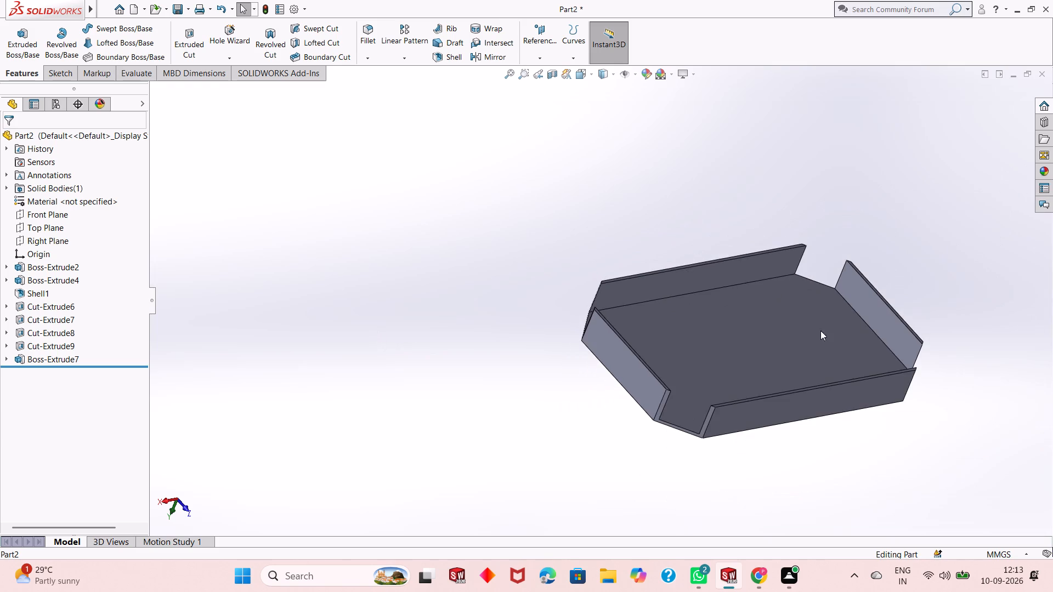
{"action": "scroll", "coordinate": [879, 326], "scroll_direction": "down", "scroll_amount": 3}
{"action": "scroll", "coordinate": [233, 394], "scroll_direction": "down", "scroll_amount": 2}
{"action": "scroll", "coordinate": [506, 440], "scroll_direction": "up", "scroll_amount": 2}
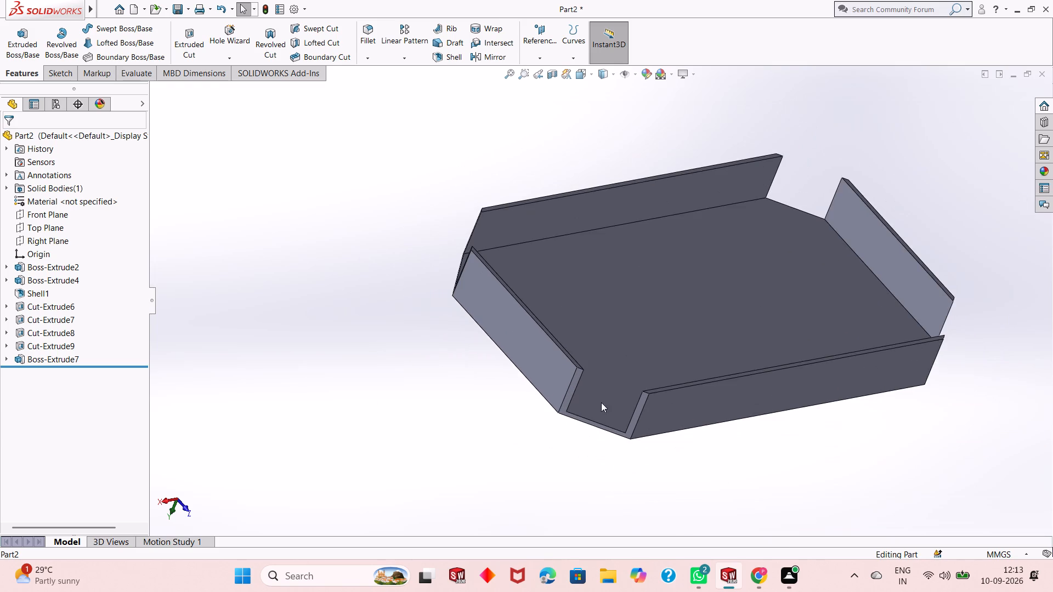
{"action": "middle_click_drag", "start_coordinate": [627, 388], "coordinate": [585, 436]}
{"action": "scroll", "coordinate": [559, 438], "scroll_direction": "down", "scroll_amount": 3}
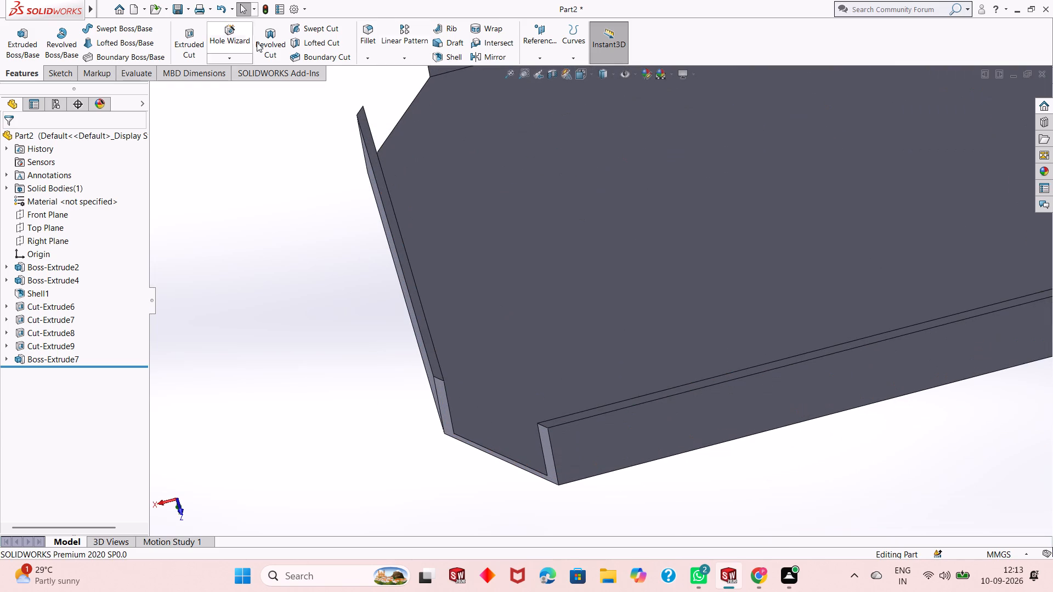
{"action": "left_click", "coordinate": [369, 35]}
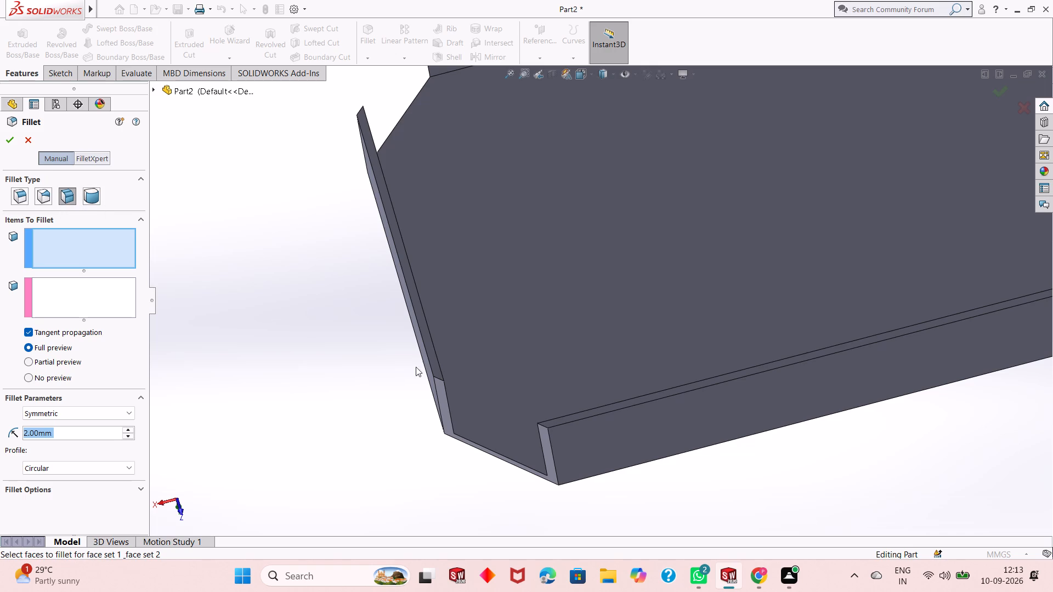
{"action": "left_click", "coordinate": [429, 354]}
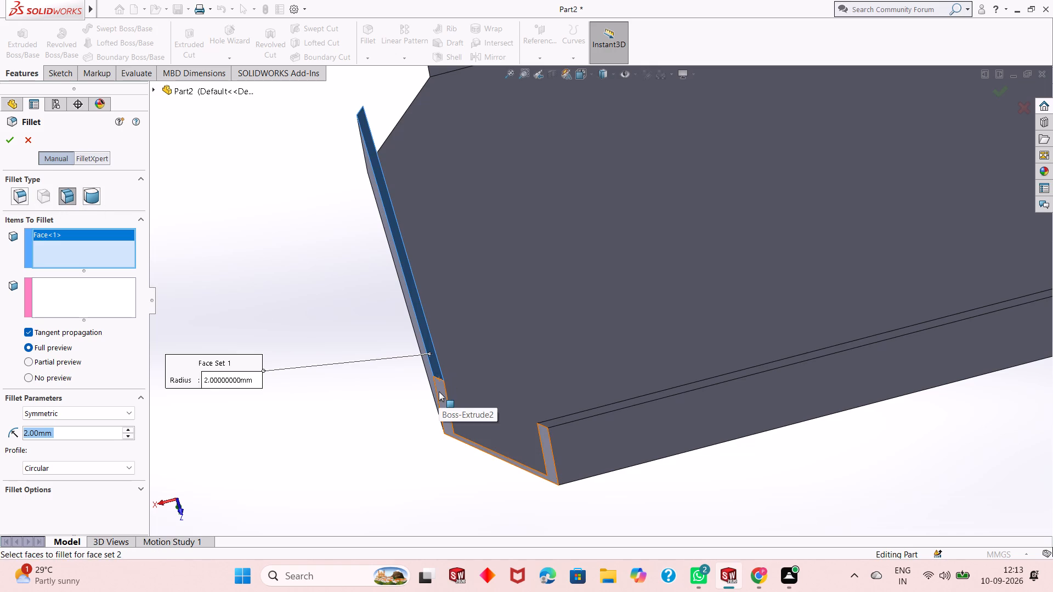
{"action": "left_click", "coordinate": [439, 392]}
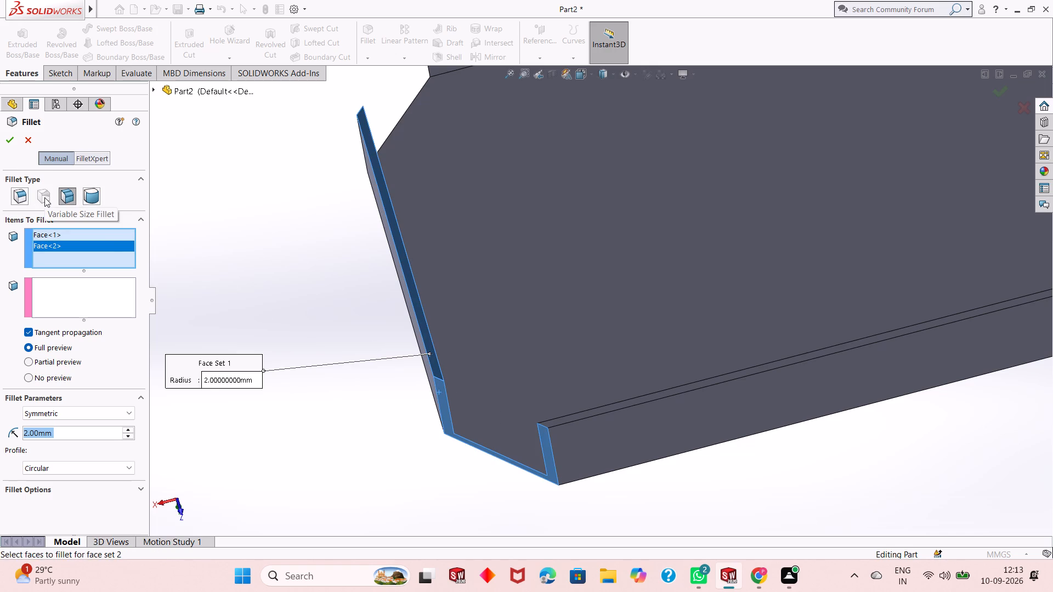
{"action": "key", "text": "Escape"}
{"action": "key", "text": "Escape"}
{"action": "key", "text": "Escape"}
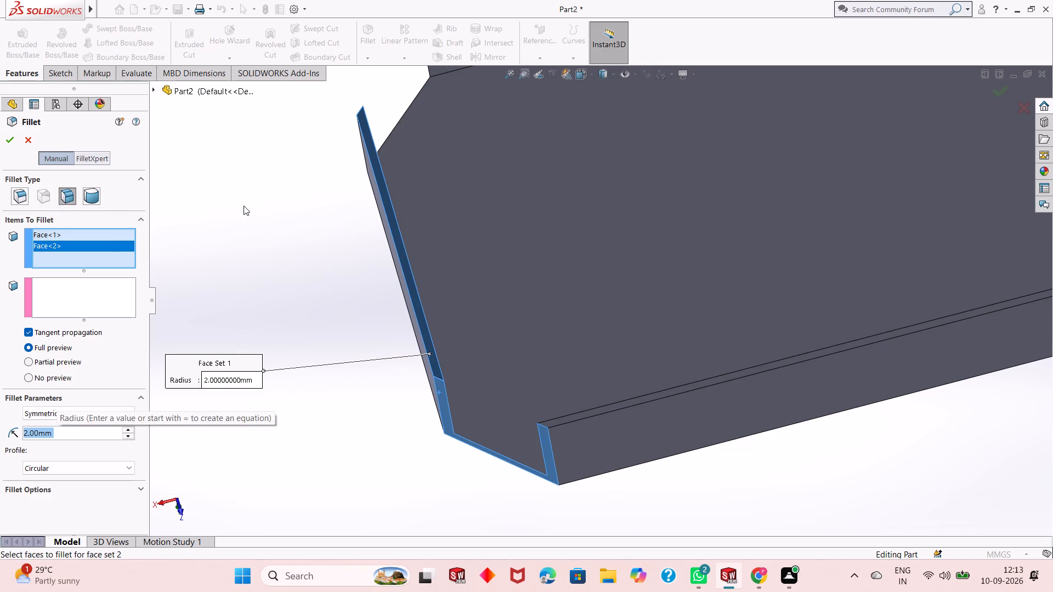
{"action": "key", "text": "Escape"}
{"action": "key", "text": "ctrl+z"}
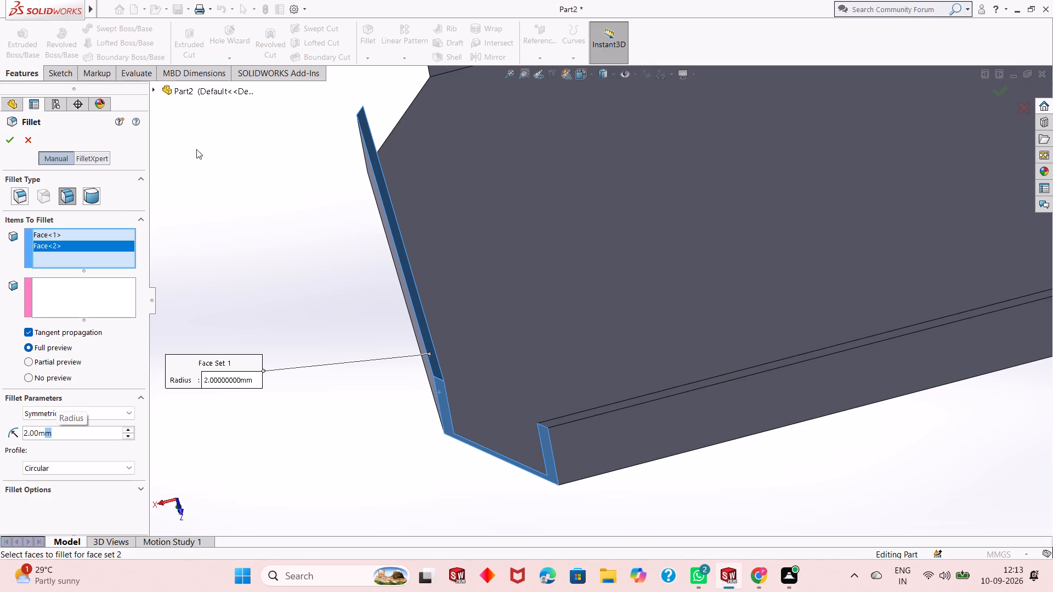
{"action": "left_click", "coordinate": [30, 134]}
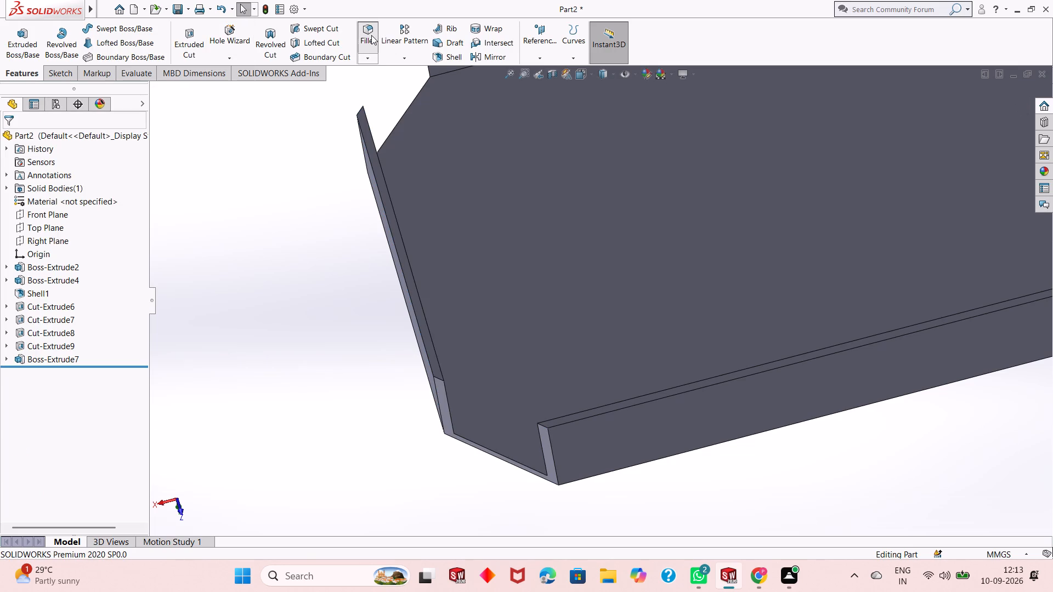
Add a 2 mm face fillet between the end wall's angled corner face and its narrow rim face.
{"action": "left_click", "coordinate": [371, 35]}
{"action": "left_click", "coordinate": [441, 411]}
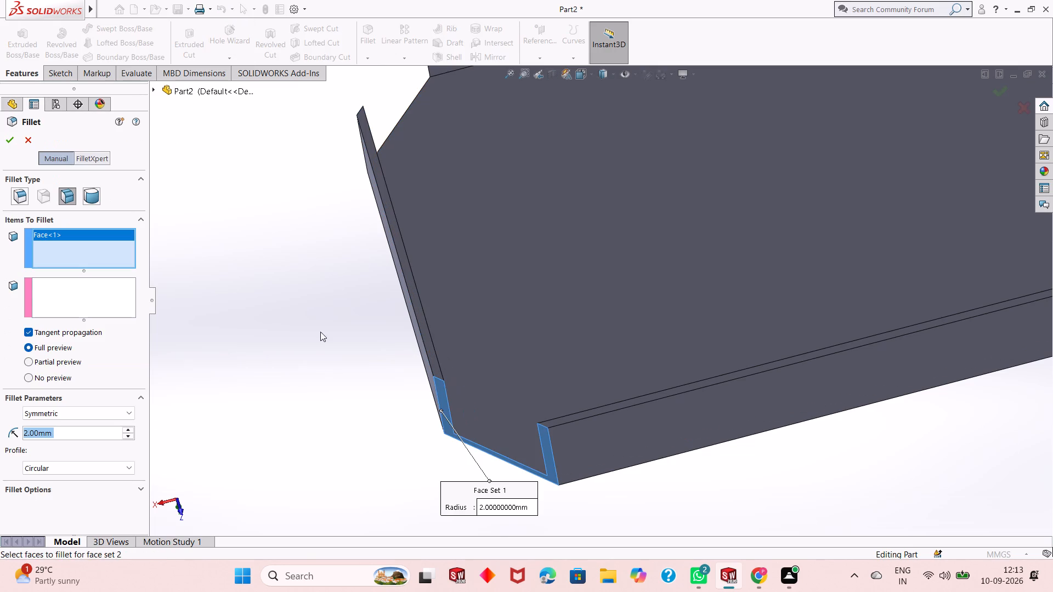
{"action": "left_click", "coordinate": [24, 278]}
{"action": "left_click", "coordinate": [98, 312]}
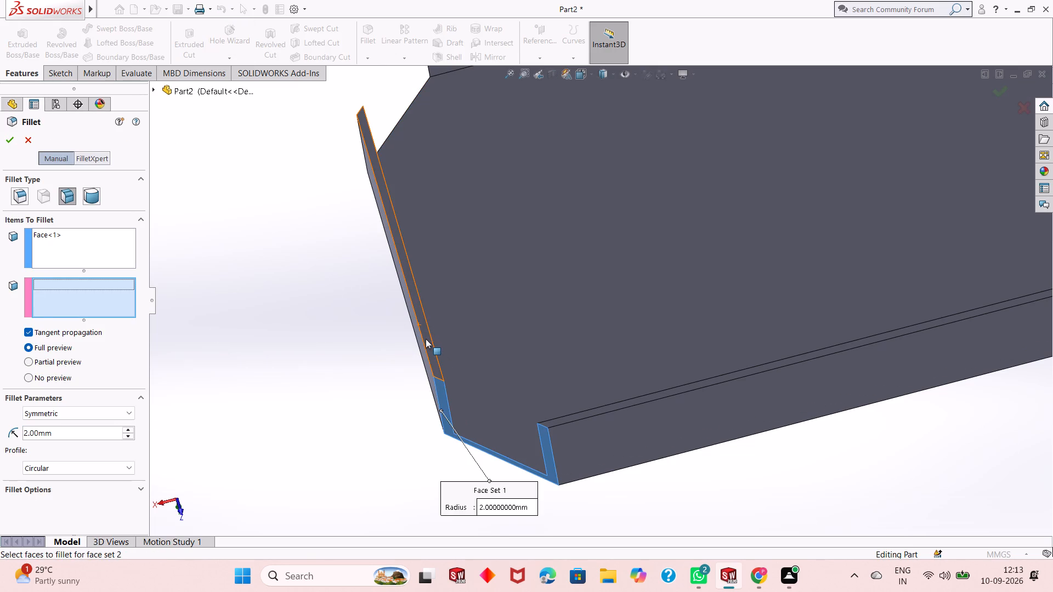
{"action": "left_click", "coordinate": [426, 339]}
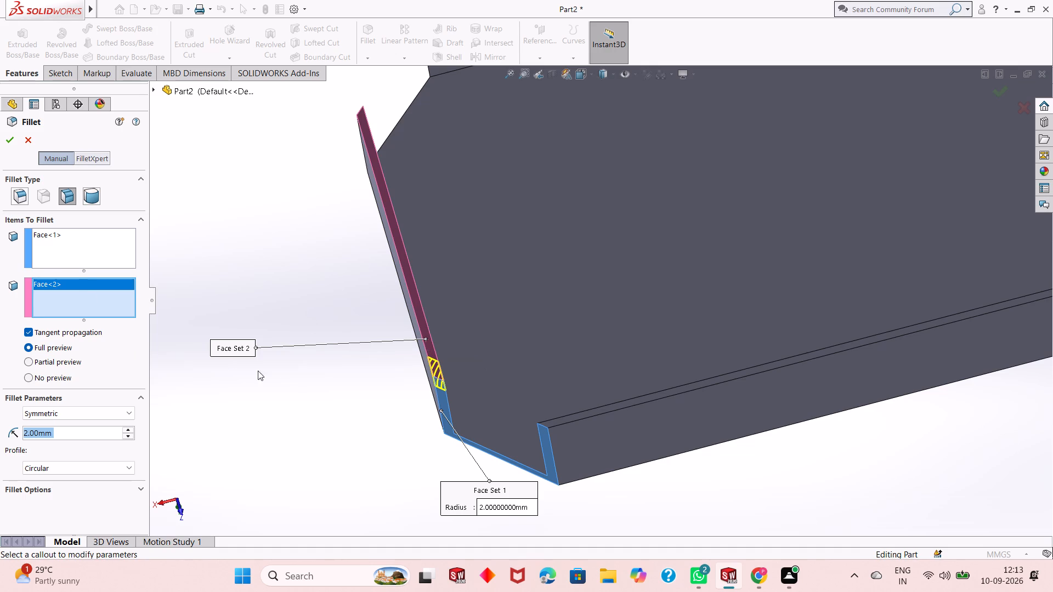
{"action": "left_click", "coordinate": [9, 139]}
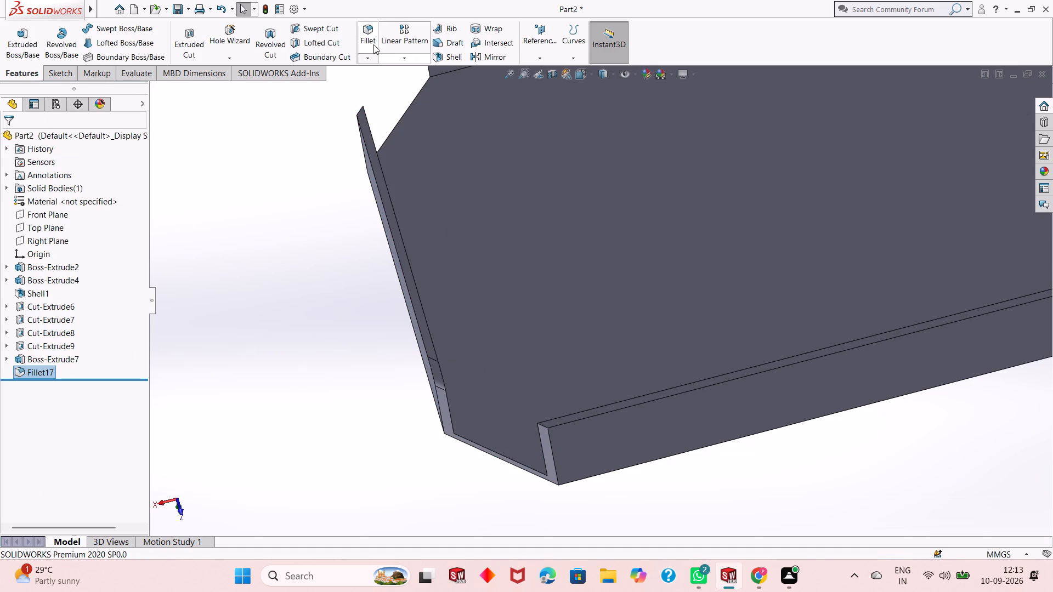
Add a 2 mm face fillet between the same angled corner face and the adjacent long wall's narrow rim face.
{"action": "left_click", "coordinate": [371, 38]}
{"action": "left_click", "coordinate": [551, 454]}
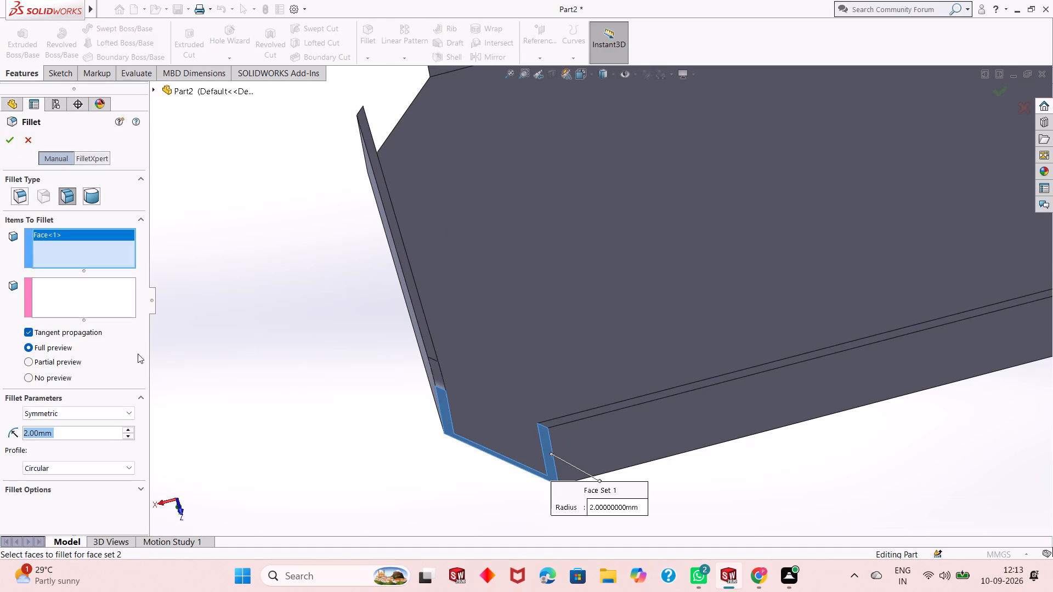
{"action": "left_click", "coordinate": [102, 303]}
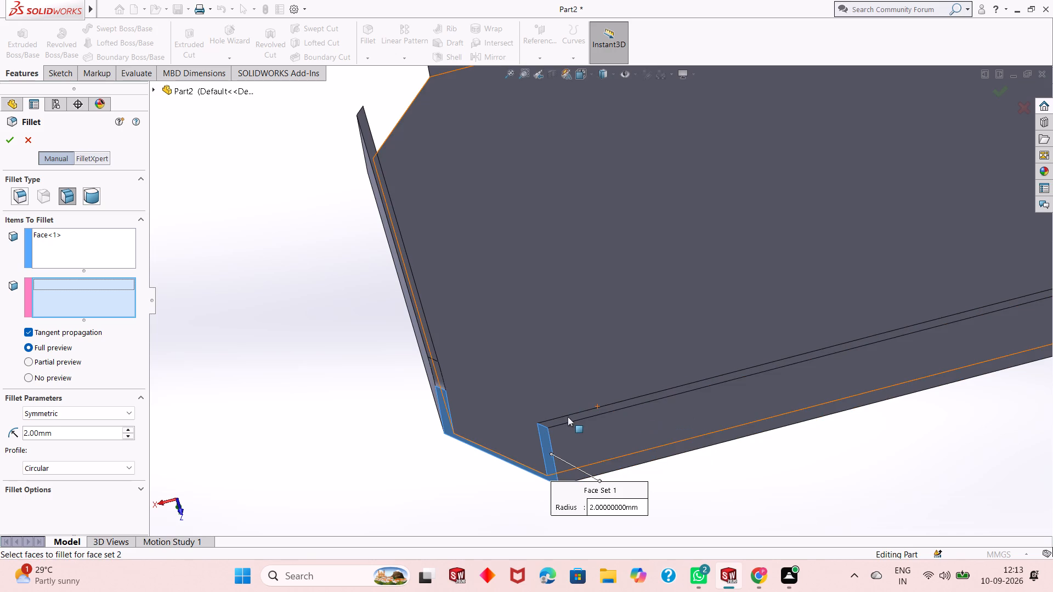
{"action": "left_click", "coordinate": [568, 417]}
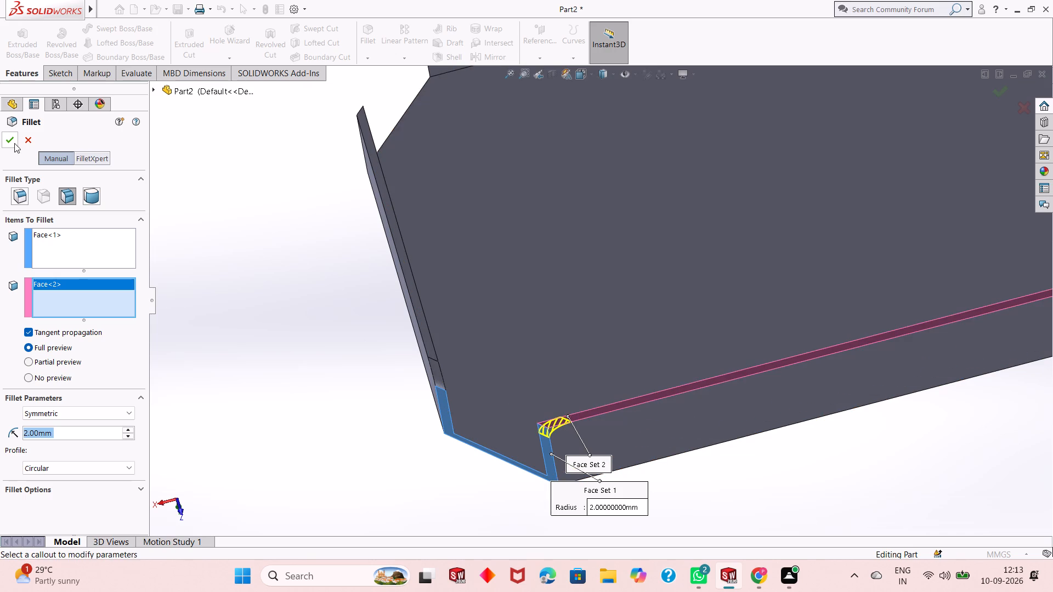
{"action": "left_click", "coordinate": [14, 143]}
Examine the rounded wall ends and the tray's remaining unrounded corners from several angles.
{"action": "scroll", "coordinate": [333, 306], "scroll_direction": "up", "scroll_amount": 2}
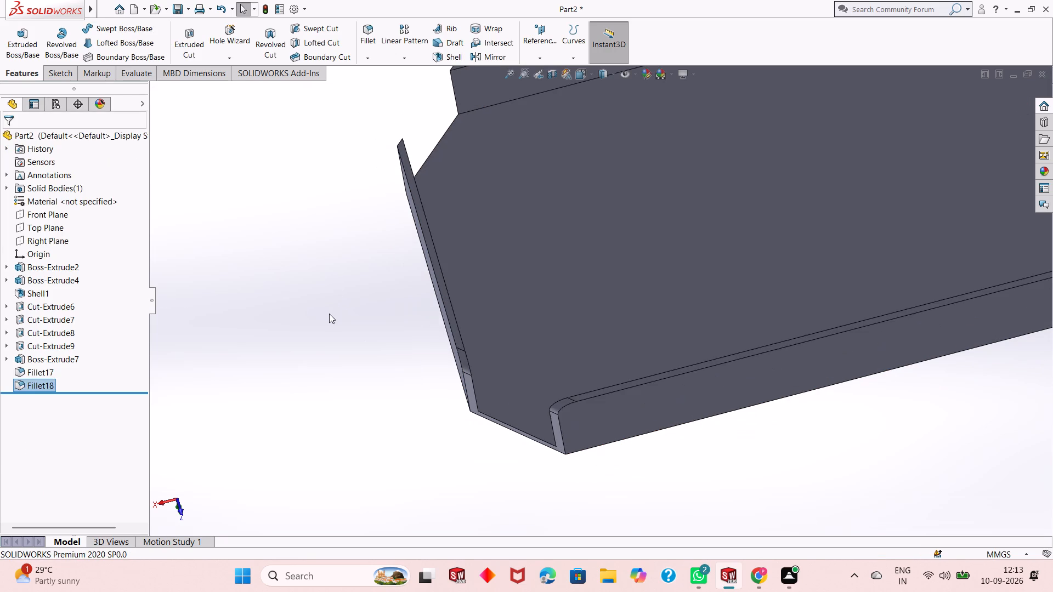
{"action": "middle_click_drag", "start_coordinate": [508, 443], "coordinate": [401, 339]}
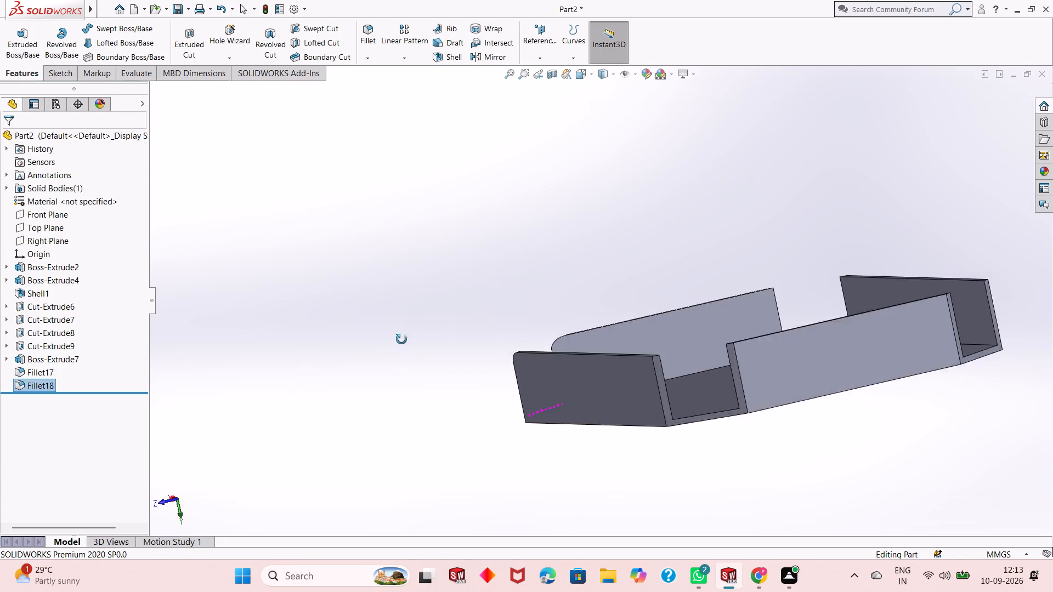
{"action": "middle_click_drag", "start_coordinate": [401, 339], "coordinate": [399, 361]}
{"action": "middle_click_drag", "start_coordinate": [399, 361], "coordinate": [405, 379]}
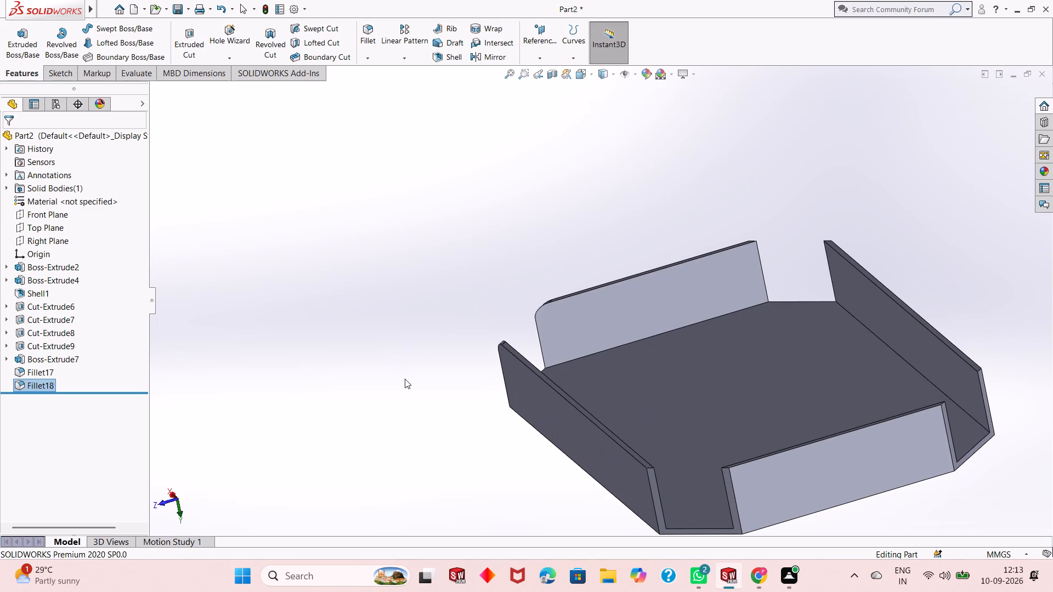
{"action": "middle_click_drag", "start_coordinate": [553, 335], "coordinate": [564, 322]}
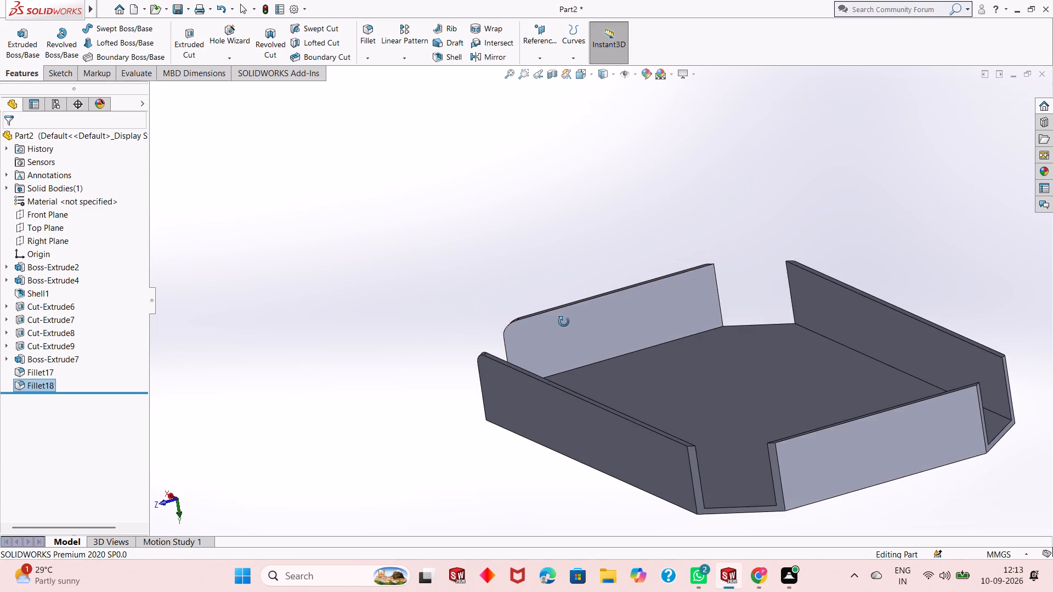
{"action": "middle_click_drag", "start_coordinate": [564, 322], "coordinate": [565, 321]}
{"action": "scroll", "coordinate": [518, 354], "scroll_direction": "down", "scroll_amount": 2}
{"action": "scroll", "coordinate": [503, 299], "scroll_direction": "up", "scroll_amount": 2}
{"action": "middle_click_drag", "start_coordinate": [558, 311], "coordinate": [573, 337]}
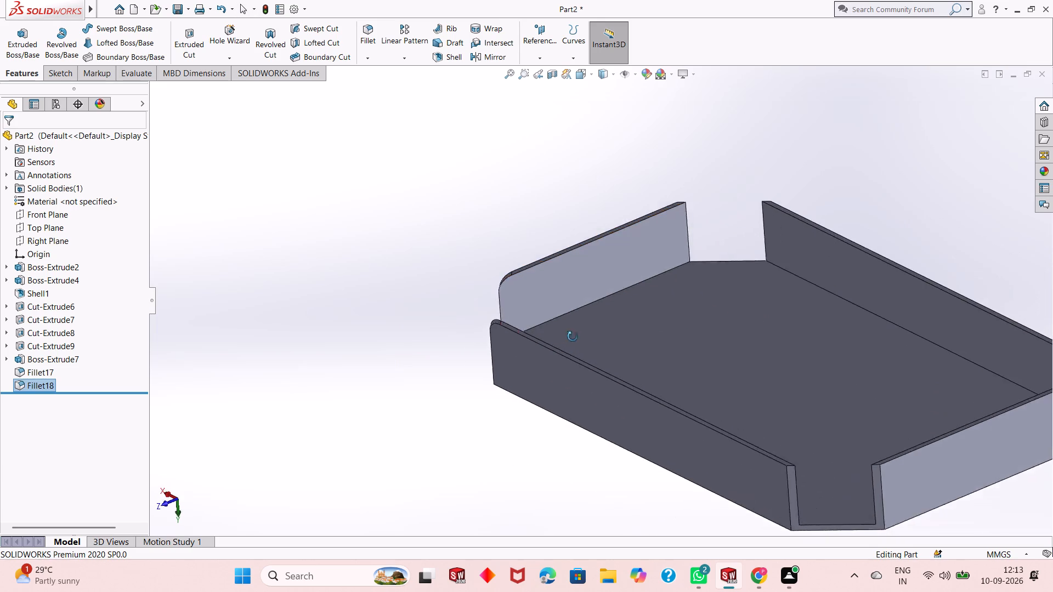
{"action": "middle_click_drag", "start_coordinate": [573, 337], "coordinate": [584, 365]}
{"action": "scroll", "coordinate": [486, 289], "scroll_direction": "up", "scroll_amount": 2}
{"action": "scroll", "coordinate": [539, 270], "scroll_direction": "down", "scroll_amount": 4}
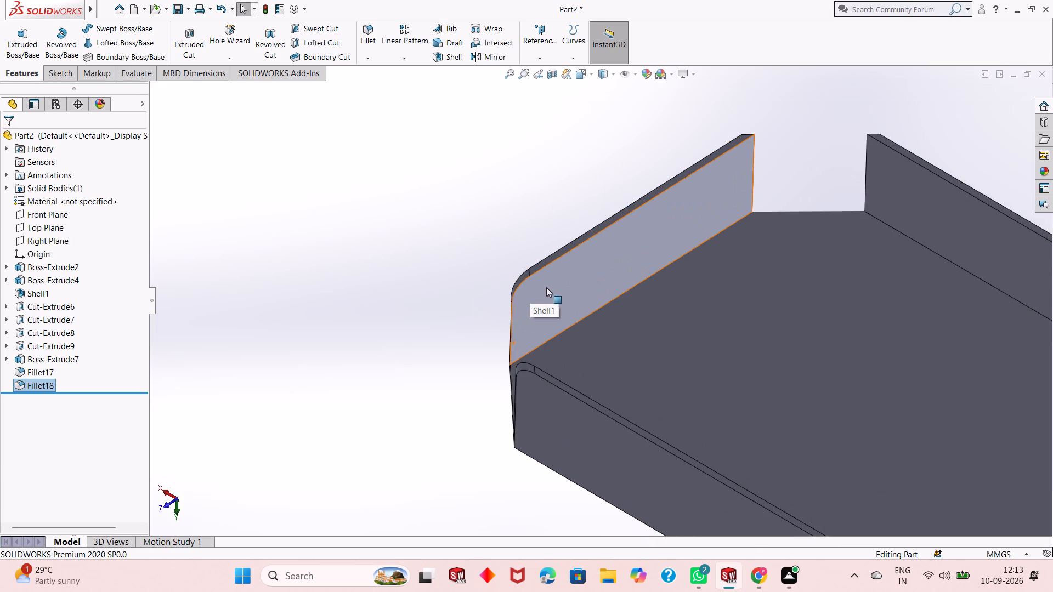
{"action": "middle_click_drag", "start_coordinate": [547, 324], "coordinate": [567, 302]}
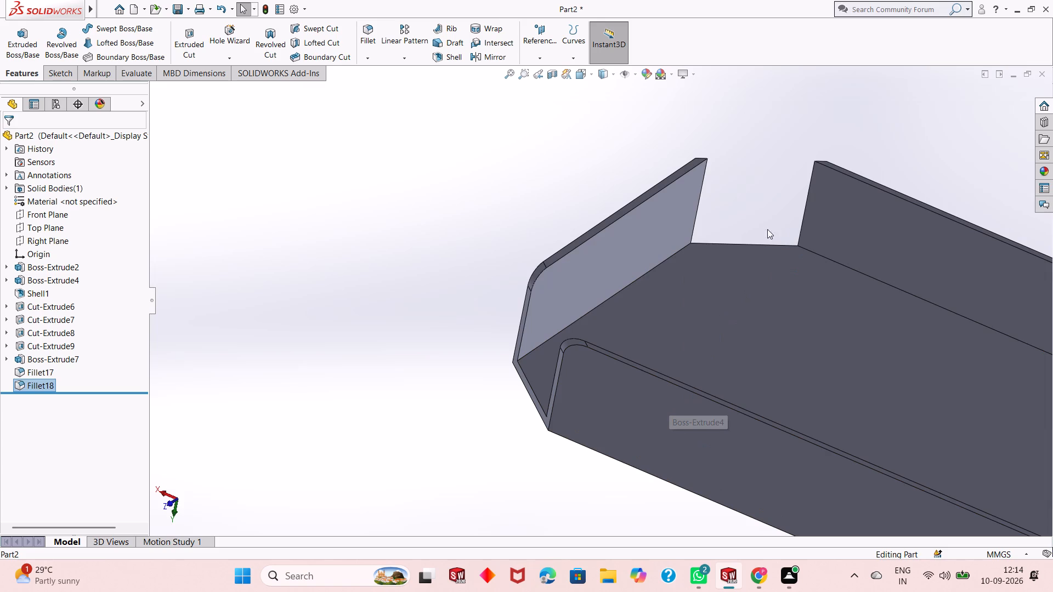
Add a 2 mm face fillet between the angled corner face at the end wall's other end and that wall's narrow rim face.
{"action": "middle_click_drag", "start_coordinate": [758, 223], "coordinate": [660, 405]}
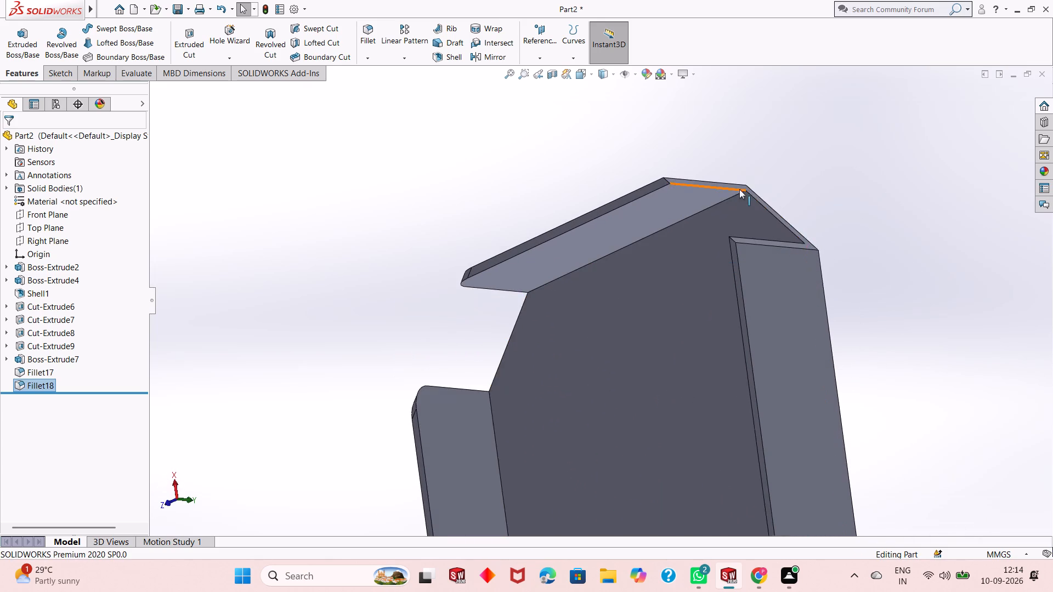
{"action": "scroll", "coordinate": [739, 189], "scroll_direction": "down", "scroll_amount": 2}
{"action": "middle_click_drag", "start_coordinate": [739, 189], "coordinate": [735, 218]}
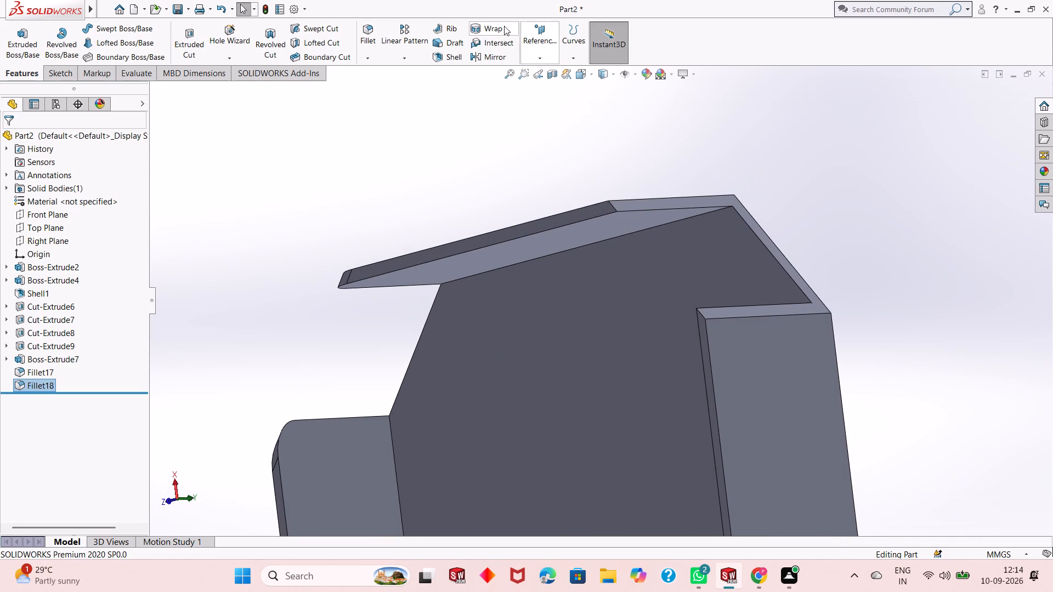
{"action": "left_click", "coordinate": [361, 29]}
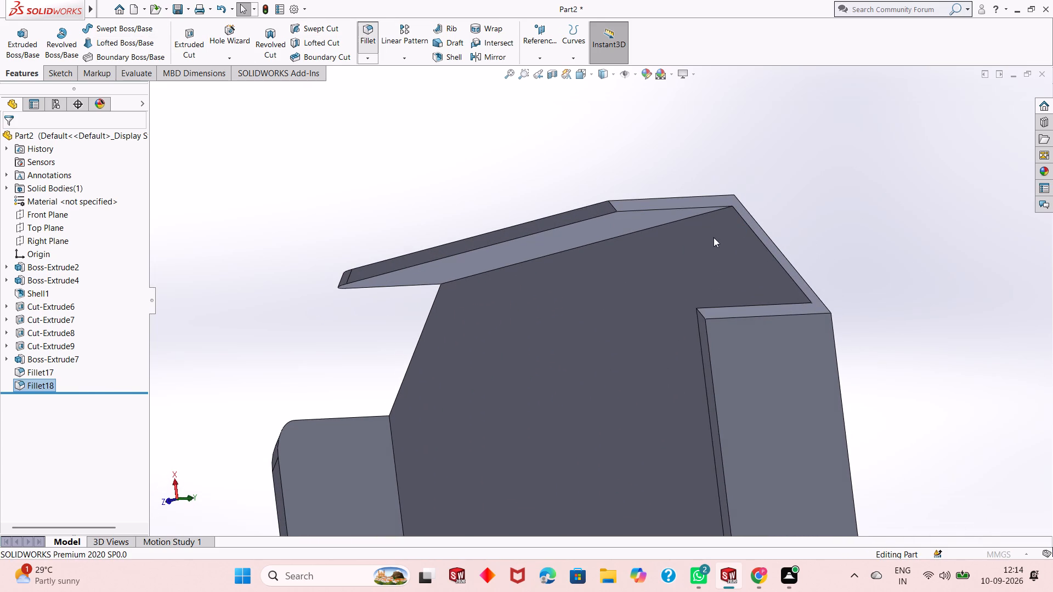
{"action": "left_click", "coordinate": [712, 199]}
{"action": "left_click", "coordinate": [75, 304]}
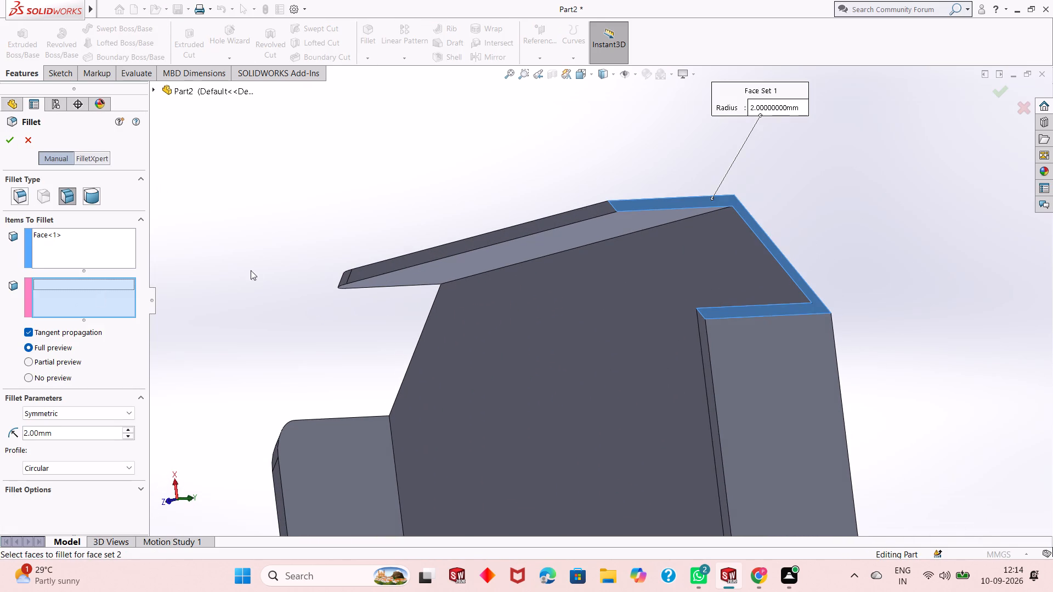
{"action": "left_click", "coordinate": [561, 221]}
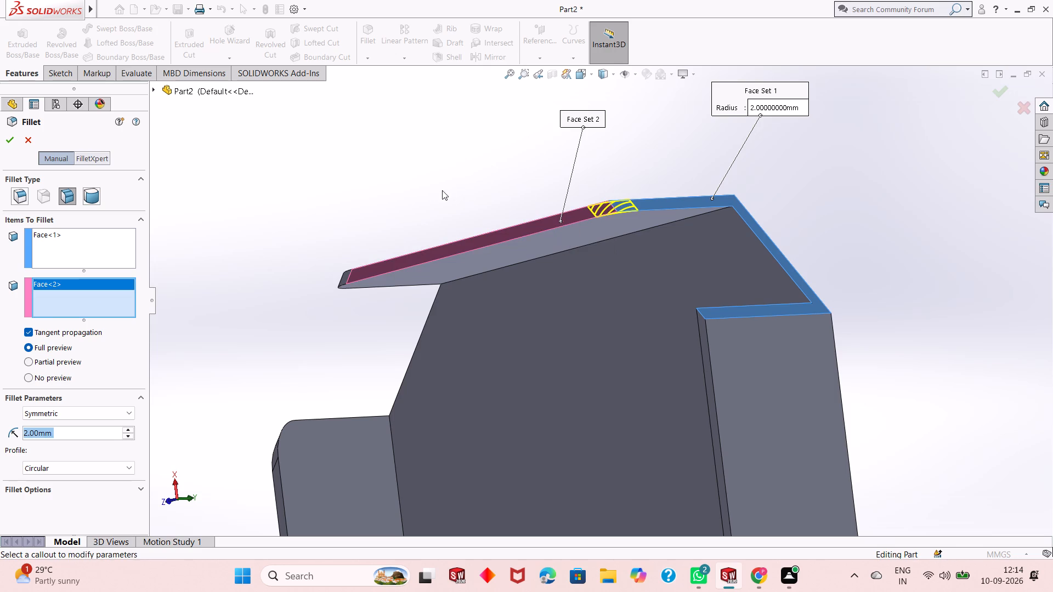
{"action": "left_click", "coordinate": [13, 136]}
Add a 2 mm face fillet between the same angled corner face and the adjoining long wall's narrow rim face.
{"action": "left_click", "coordinate": [363, 32]}
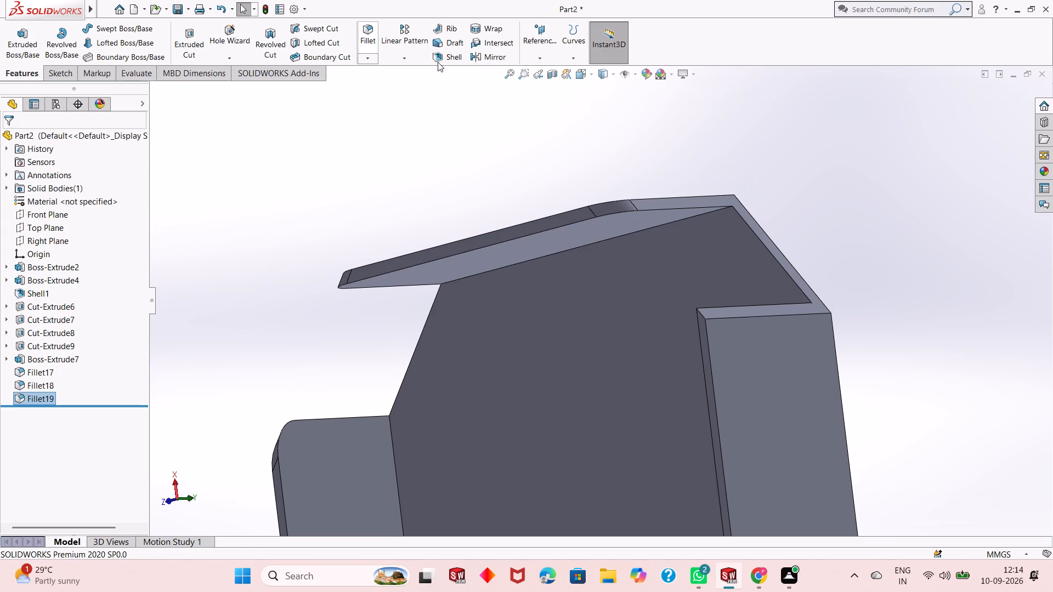
{"action": "left_click", "coordinate": [758, 311]}
{"action": "left_click", "coordinate": [58, 289]}
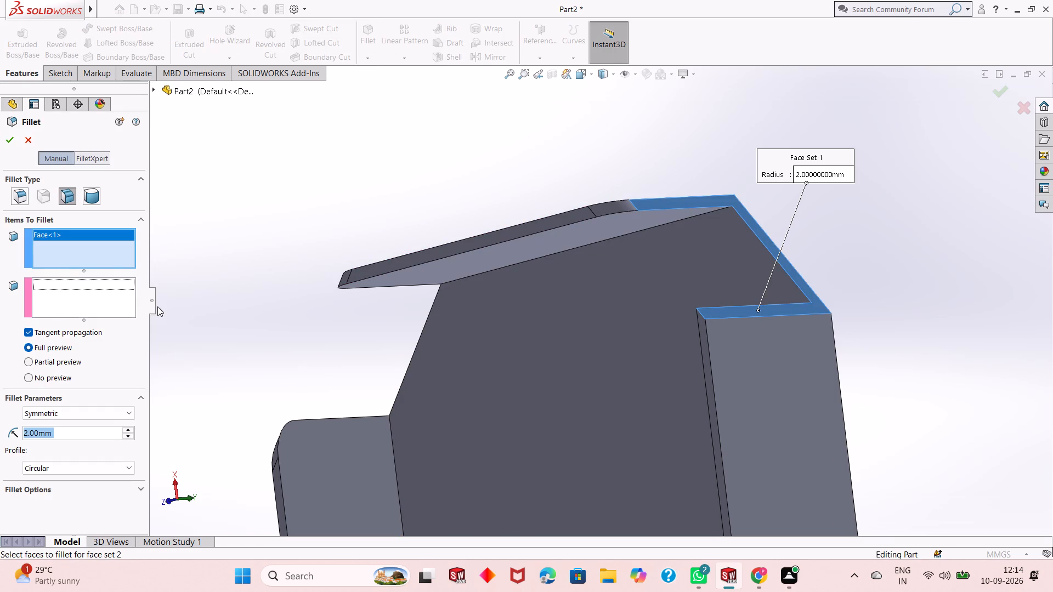
{"action": "left_click", "coordinate": [711, 405]}
{"action": "left_click", "coordinate": [13, 134]}
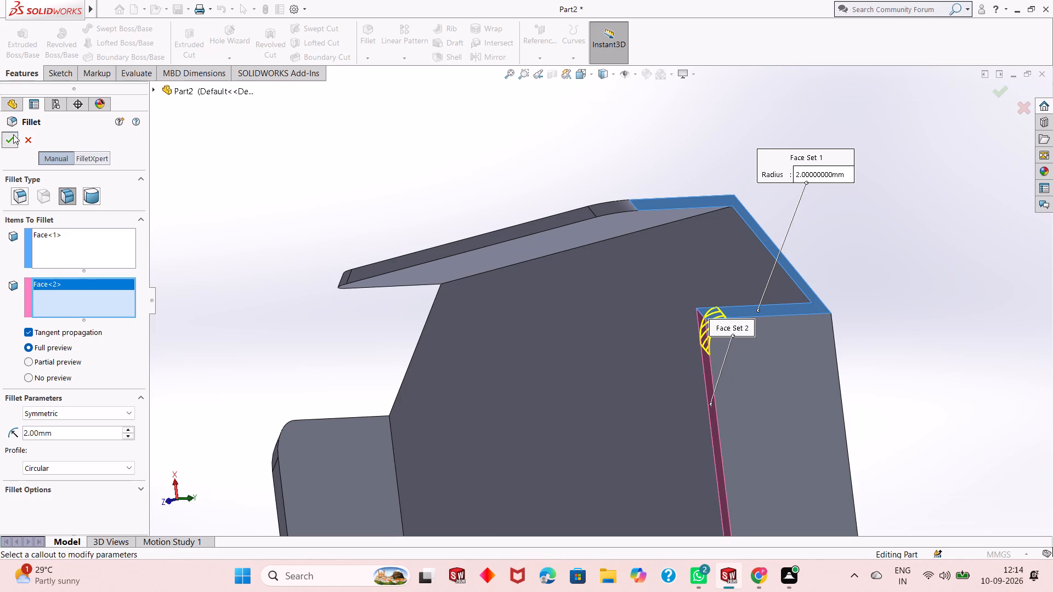
At the opposite end of that long wall, add a 2 mm face fillet between the angled corner face and the wall's narrow rim face.
{"action": "scroll", "coordinate": [568, 174], "scroll_direction": "down", "scroll_amount": 1}
{"action": "scroll", "coordinate": [564, 195], "scroll_direction": "up", "scroll_amount": 5}
{"action": "scroll", "coordinate": [598, 390], "scroll_direction": "up", "scroll_amount": 4}
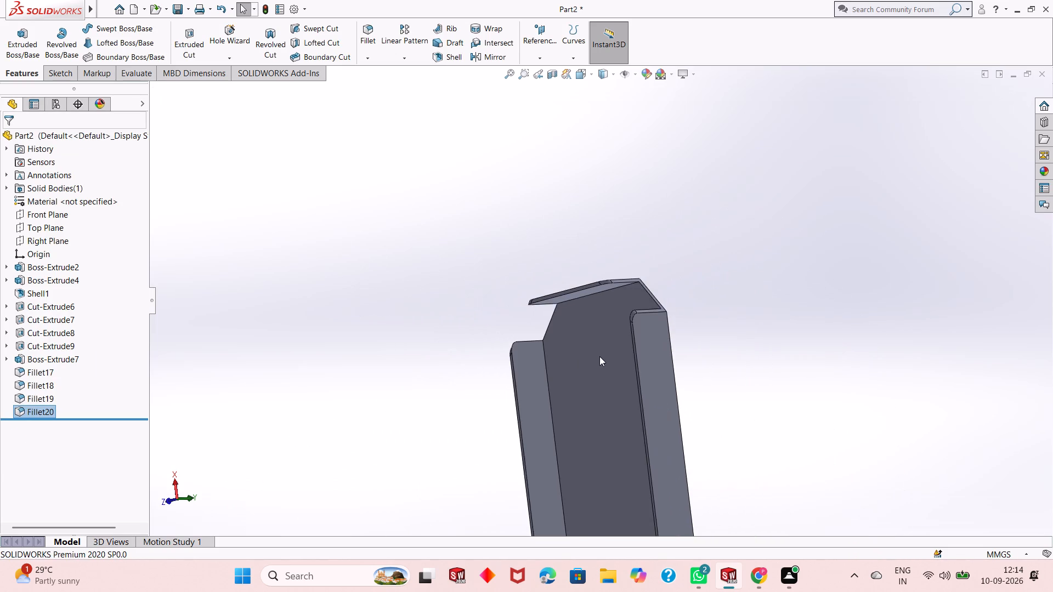
{"action": "scroll", "coordinate": [598, 339], "scroll_direction": "up", "scroll_amount": 2}
{"action": "scroll", "coordinate": [605, 494], "scroll_direction": "up", "scroll_amount": 2}
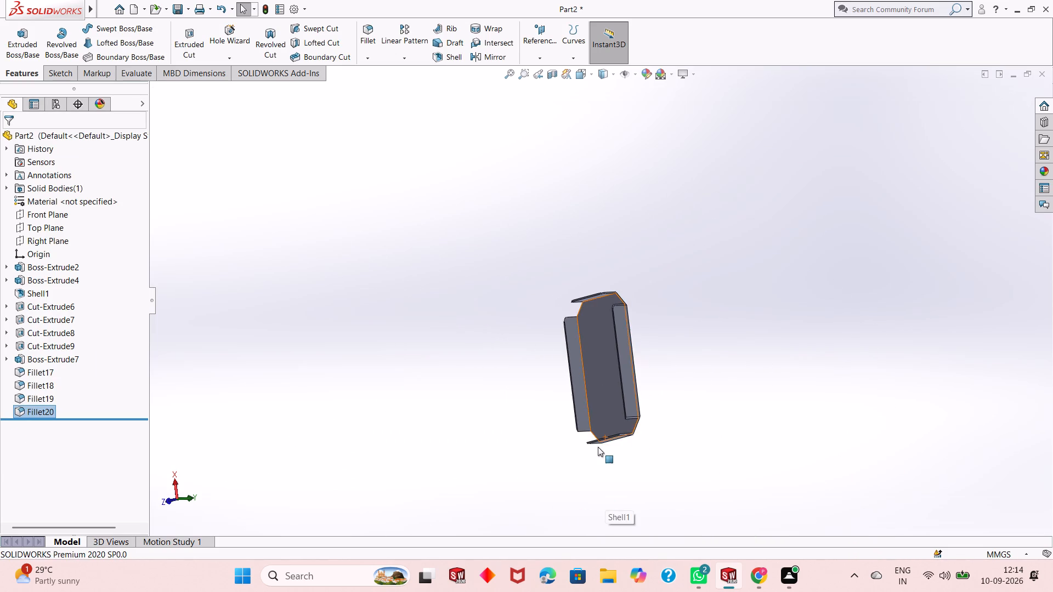
{"action": "scroll", "coordinate": [608, 442], "scroll_direction": "down", "scroll_amount": 4}
{"action": "scroll", "coordinate": [614, 341], "scroll_direction": "down", "scroll_amount": 3}
{"action": "scroll", "coordinate": [561, 436], "scroll_direction": "down", "scroll_amount": 1}
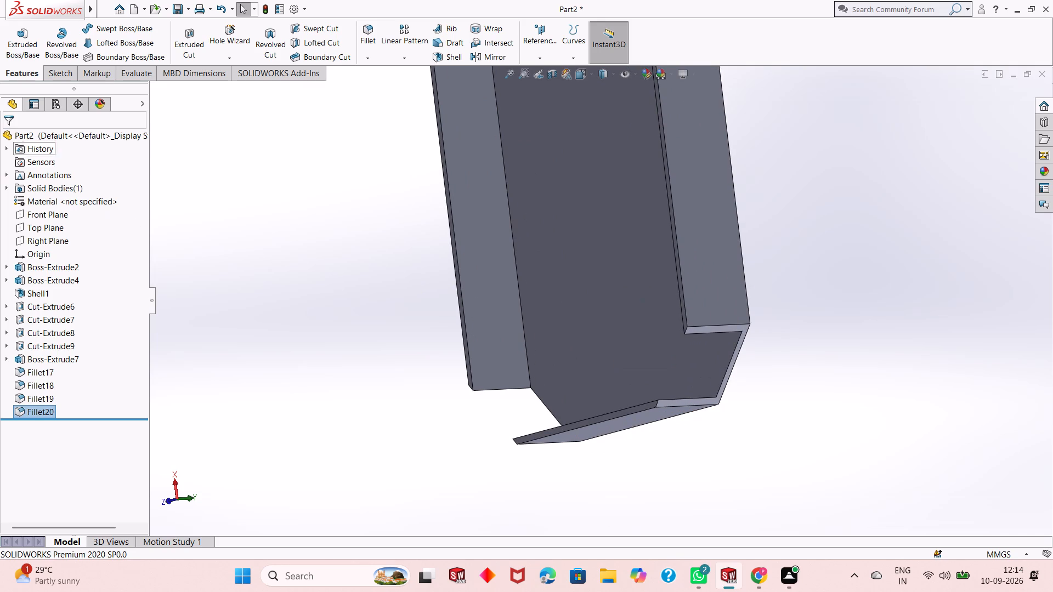
{"action": "left_click", "coordinate": [377, 37]}
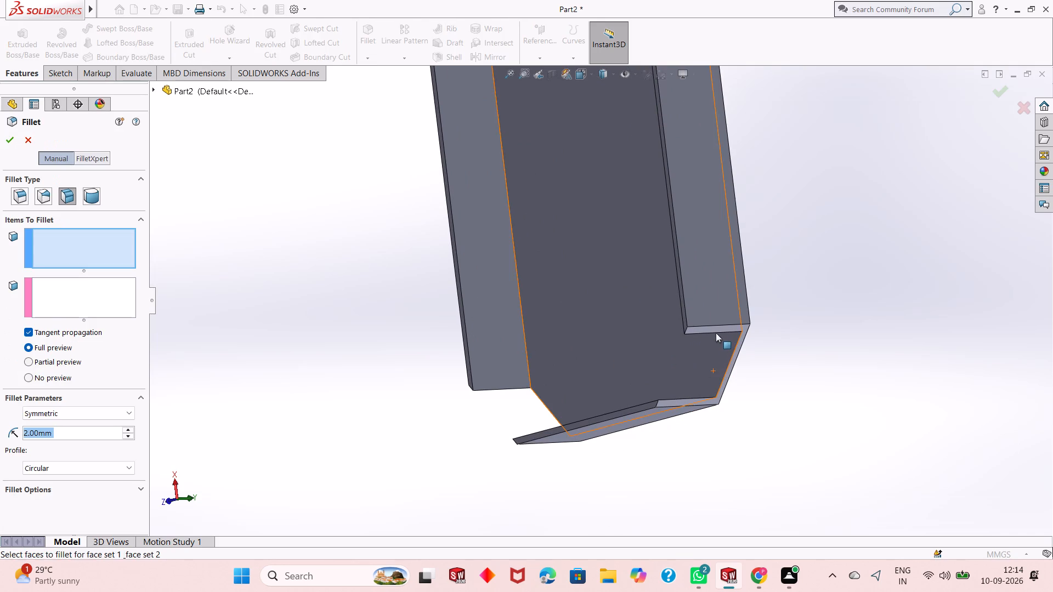
{"action": "left_click", "coordinate": [720, 327]}
{"action": "left_click", "coordinate": [112, 305]}
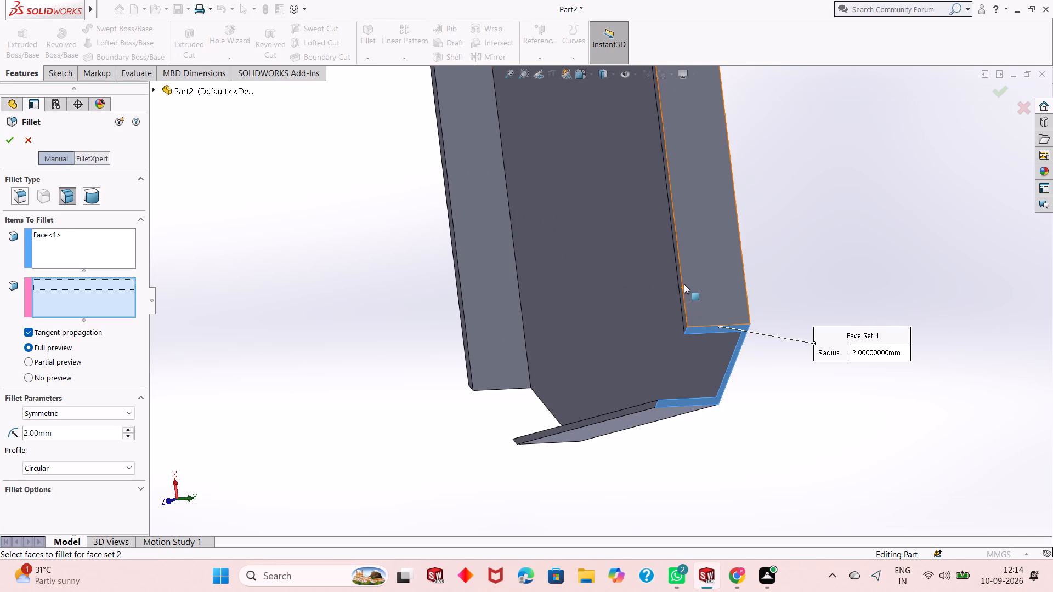
{"action": "left_click", "coordinate": [681, 300]}
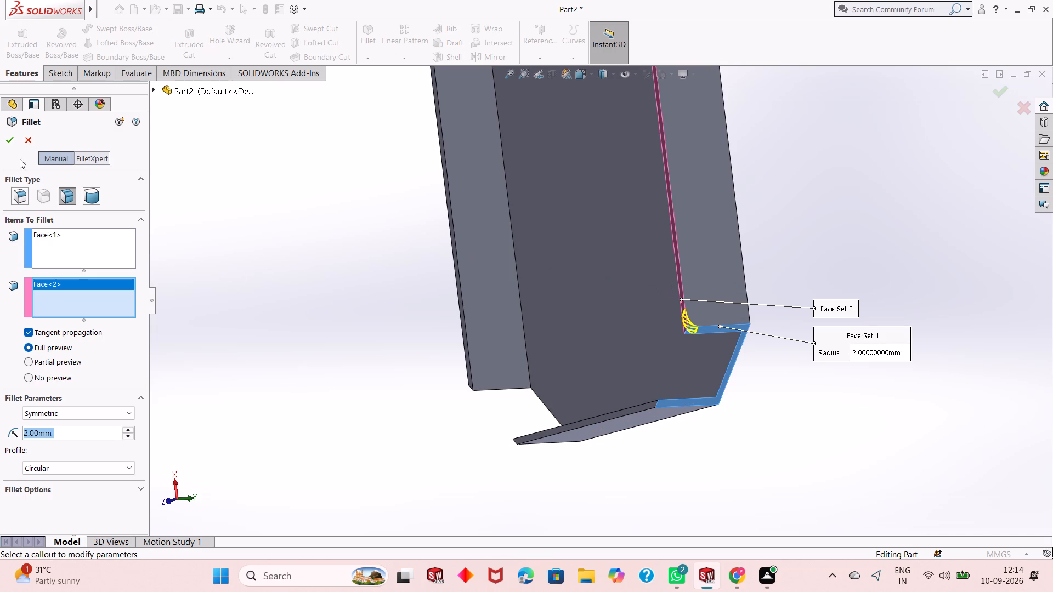
{"action": "left_click", "coordinate": [13, 143]}
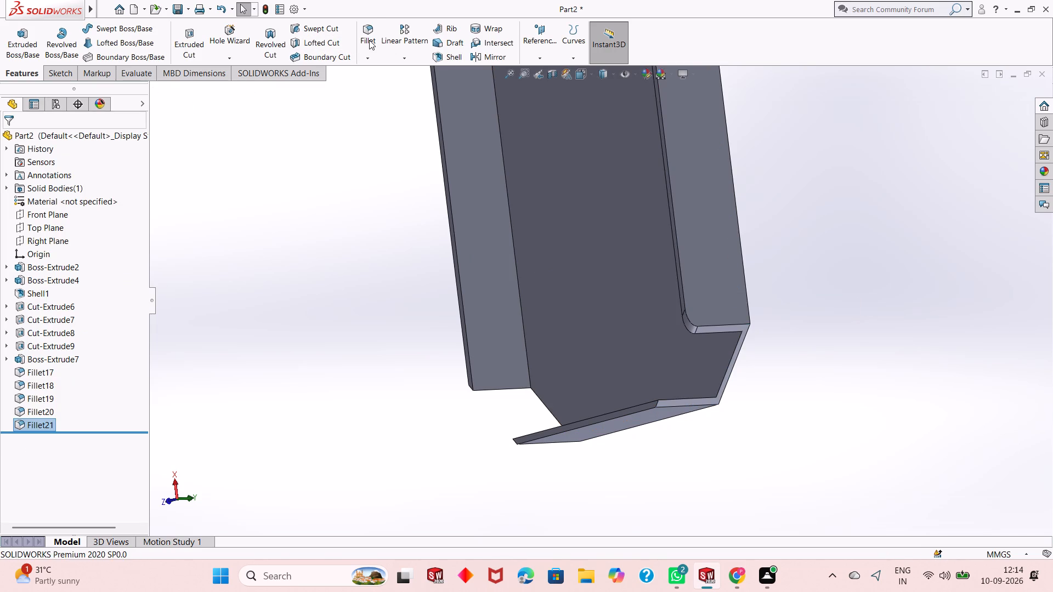
Add a 2 mm face fillet between this angled corner face and the adjacent end wall's narrow rim face.
{"action": "left_click", "coordinate": [369, 40]}
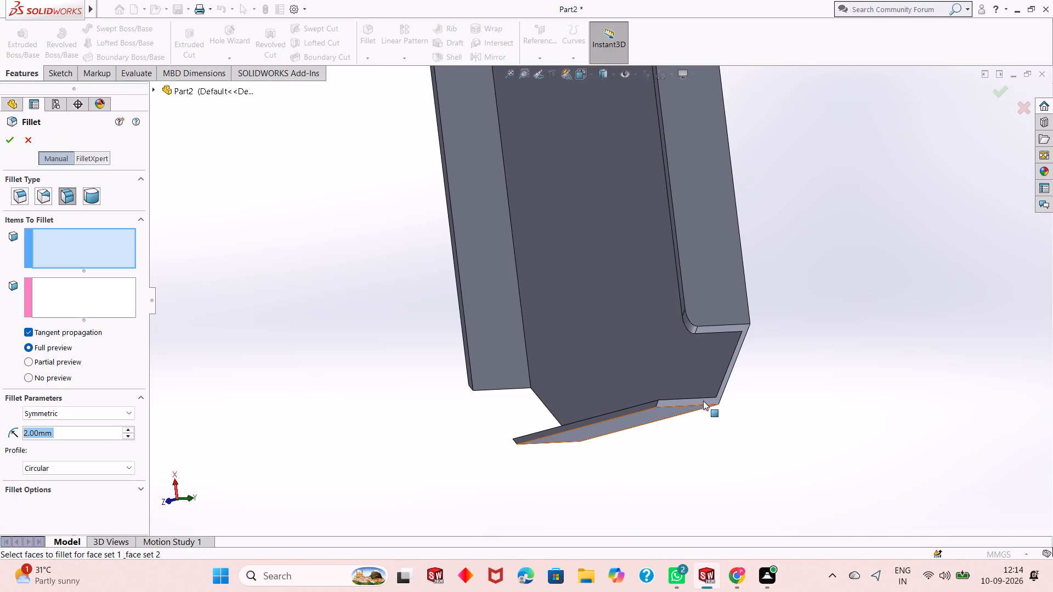
{"action": "left_click", "coordinate": [703, 401]}
{"action": "left_click", "coordinate": [112, 313]}
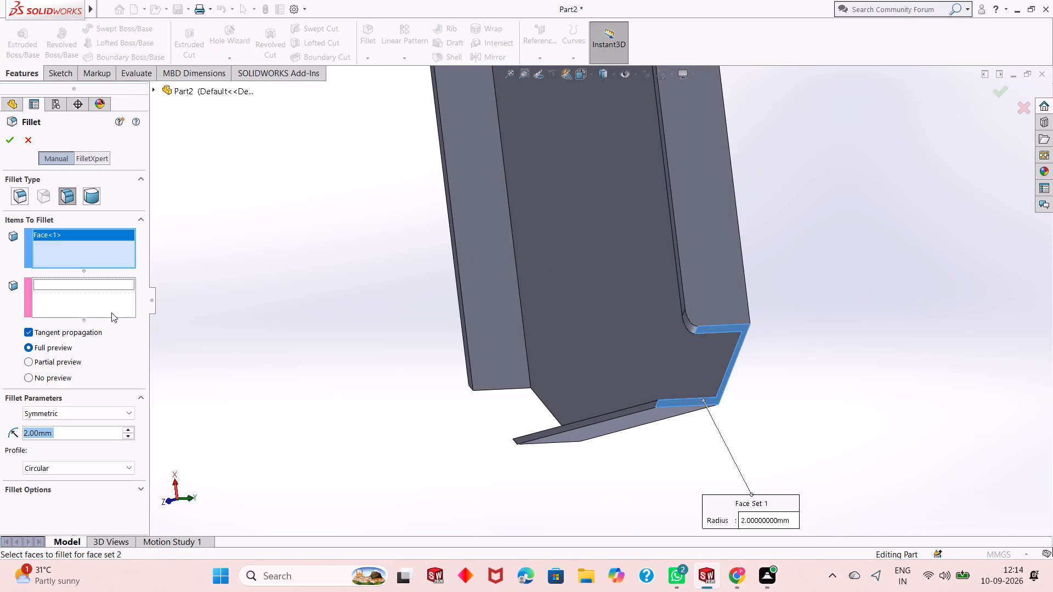
{"action": "left_click", "coordinate": [648, 406]}
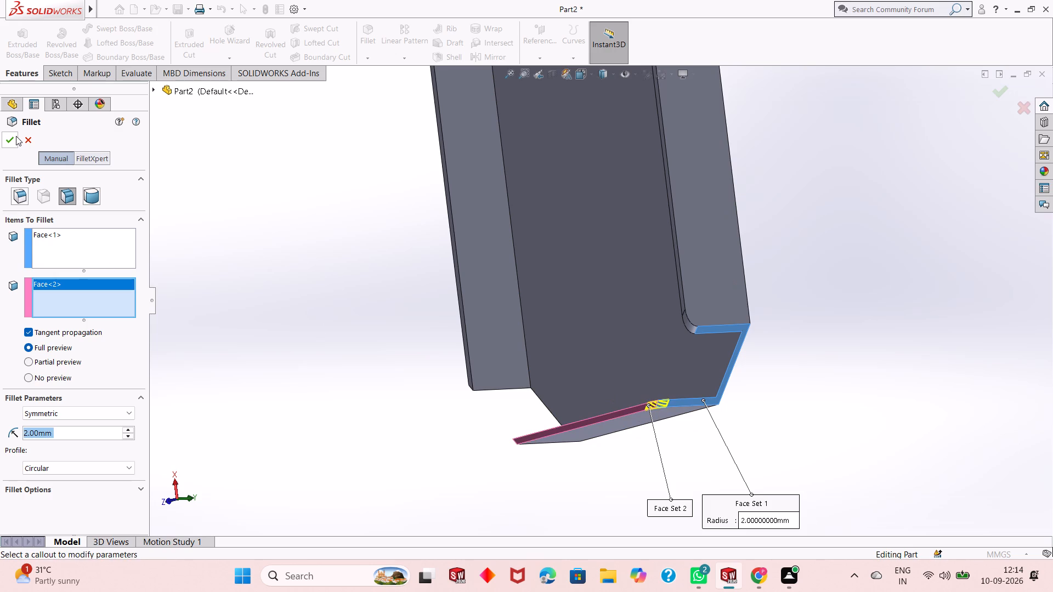
{"action": "left_click", "coordinate": [16, 136]}
At the last unrounded corner, add a 2 mm face fillet between the angled corner face and the end wall's narrow rim face.
{"action": "middle_click_drag", "start_coordinate": [577, 431], "coordinate": [673, 403]}
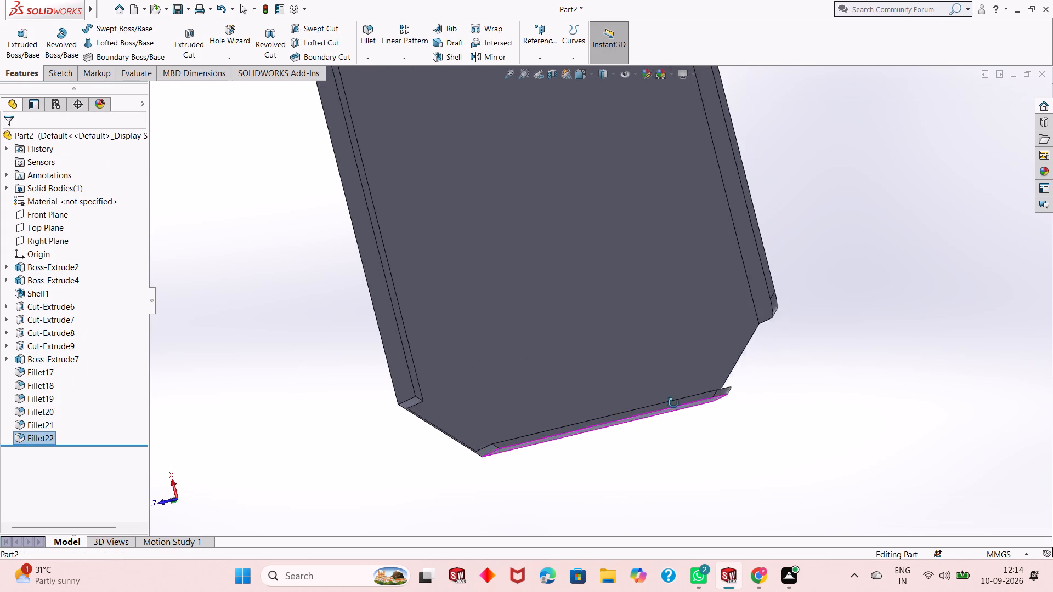
{"action": "middle_click_drag", "start_coordinate": [673, 403], "coordinate": [695, 400]}
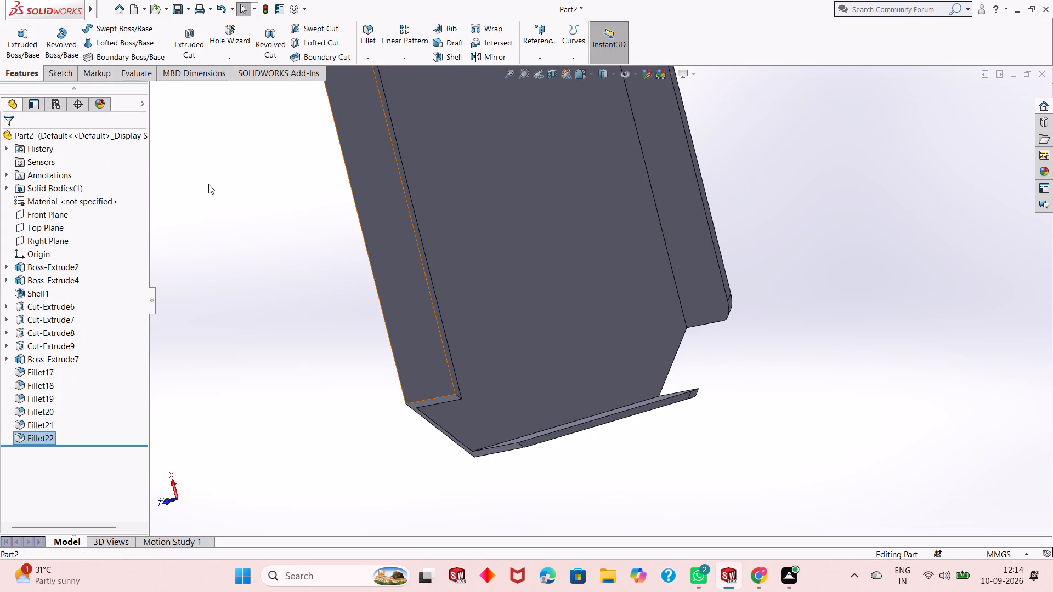
{"action": "left_click", "coordinate": [372, 43]}
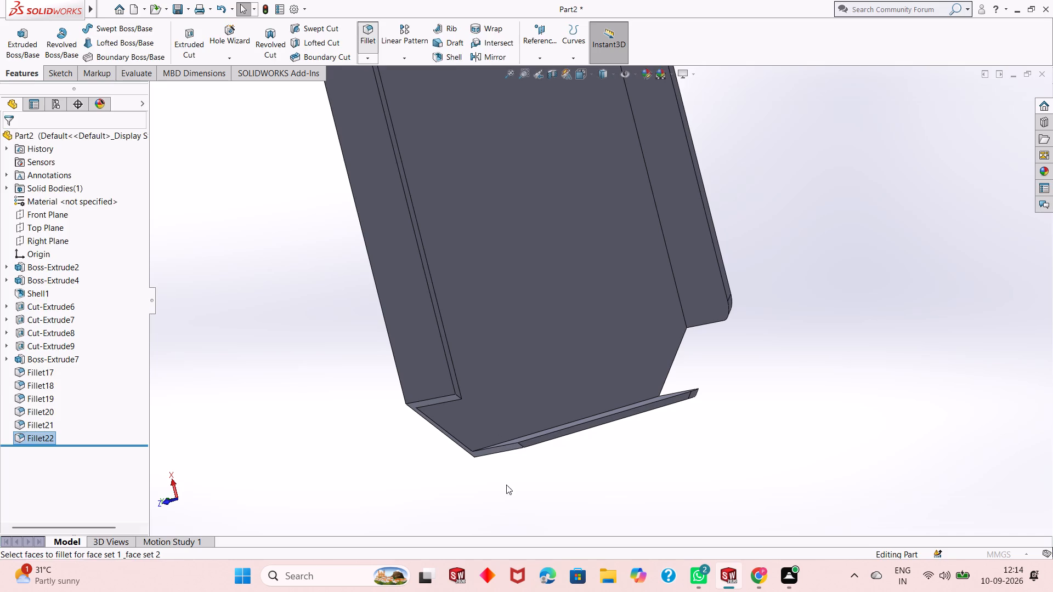
{"action": "left_click", "coordinate": [505, 448]}
{"action": "left_click", "coordinate": [62, 299]}
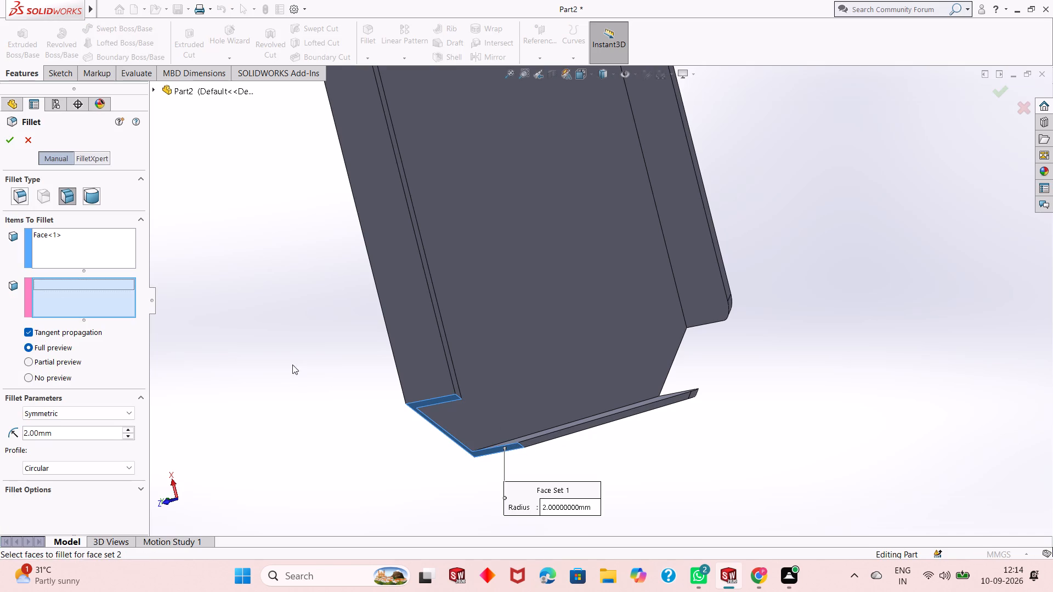
{"action": "left_click", "coordinate": [532, 441]}
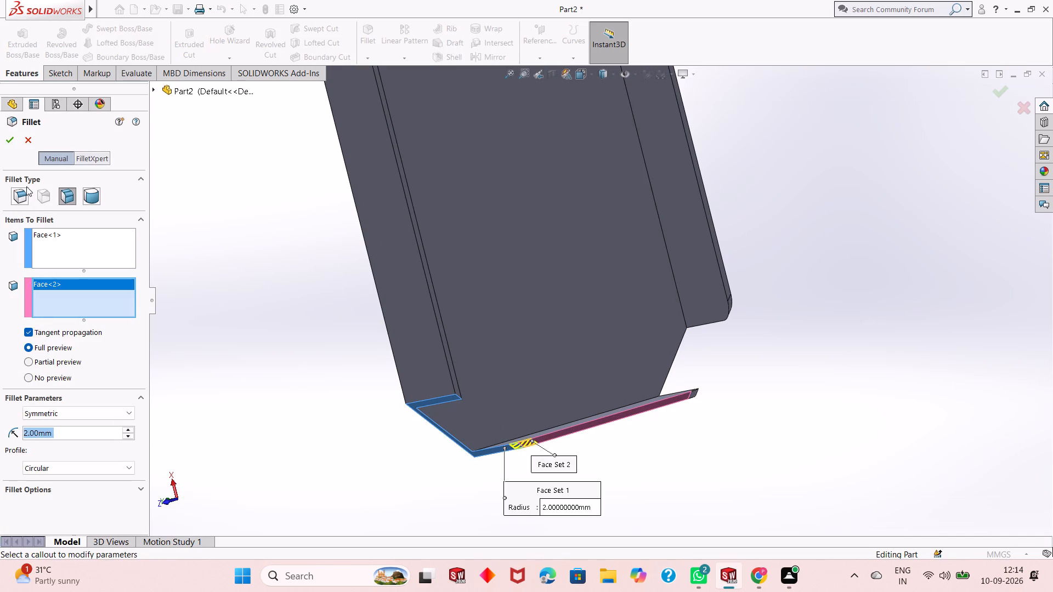
{"action": "left_click", "coordinate": [8, 144]}
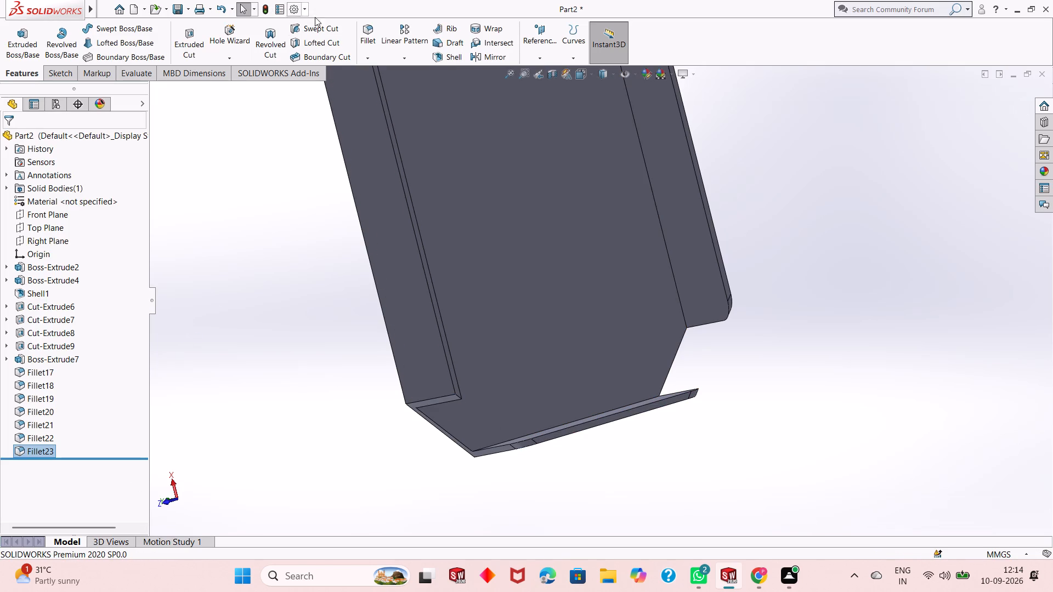
Add a 2 mm face fillet between the last angled corner face and the remaining long wall's narrow rim face.
{"action": "left_click", "coordinate": [363, 36]}
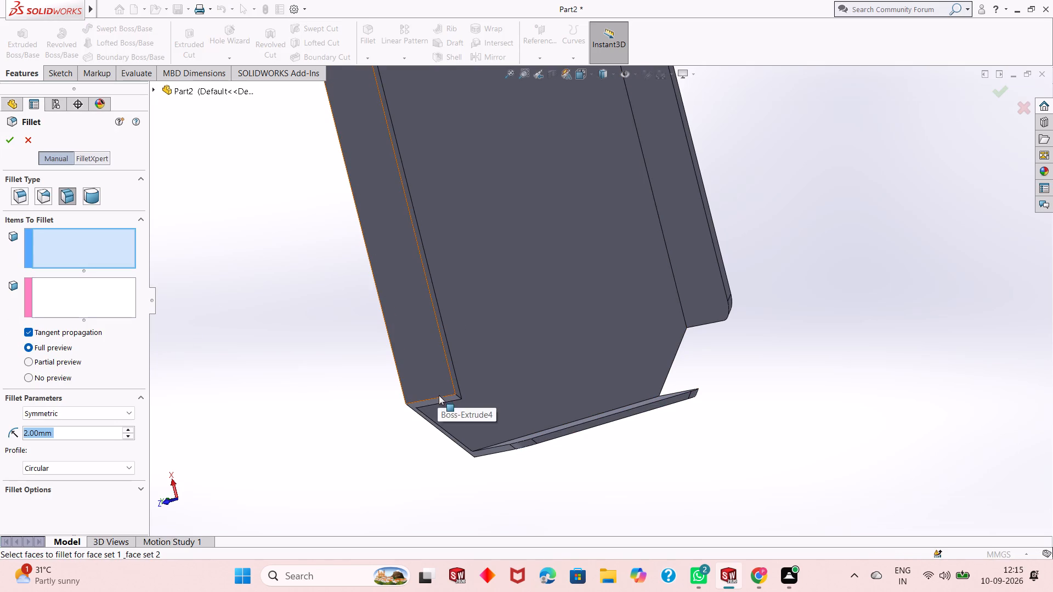
{"action": "left_click", "coordinate": [439, 399]}
{"action": "left_click", "coordinate": [109, 305]}
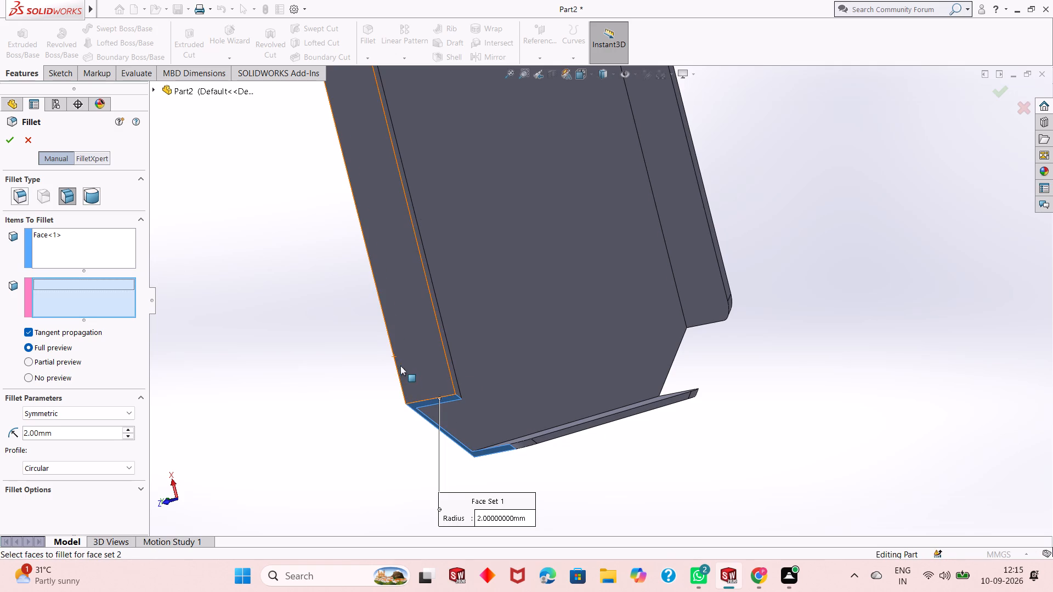
{"action": "left_click", "coordinate": [452, 379]}
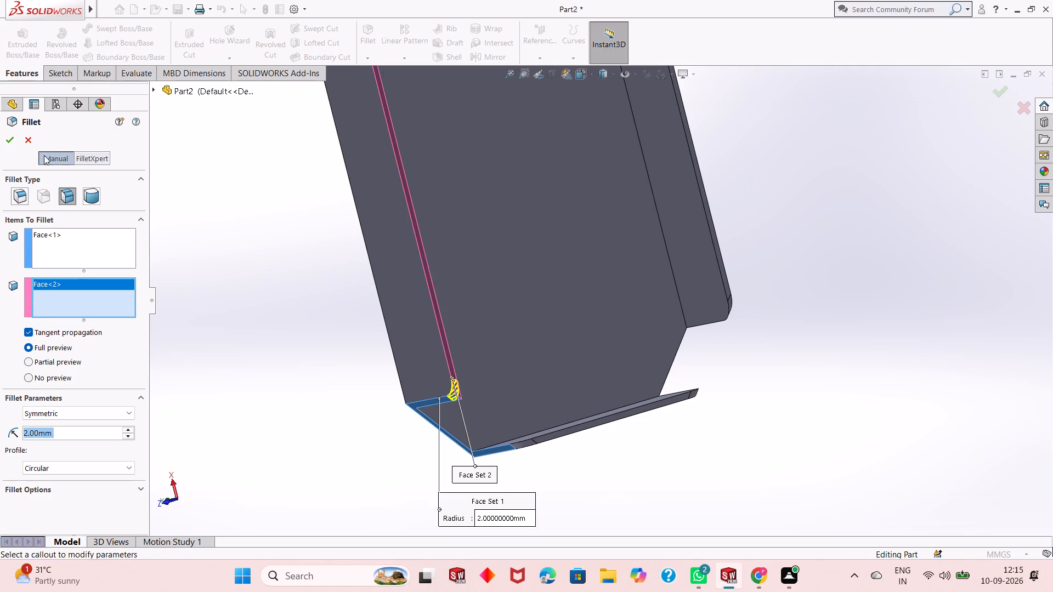
{"action": "left_click", "coordinate": [13, 139]}
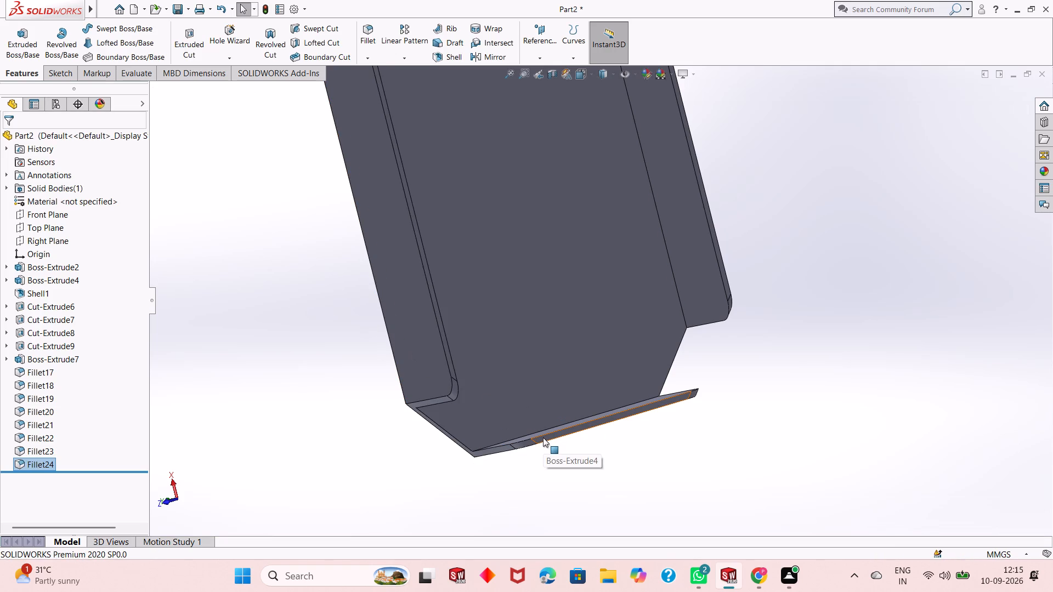
{"action": "key", "text": "Escape"}
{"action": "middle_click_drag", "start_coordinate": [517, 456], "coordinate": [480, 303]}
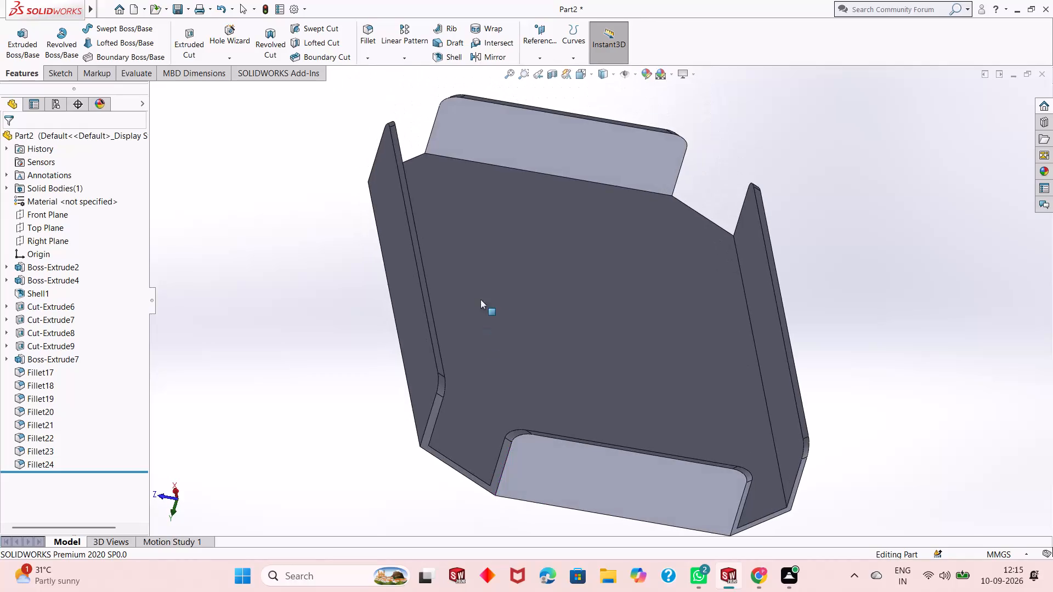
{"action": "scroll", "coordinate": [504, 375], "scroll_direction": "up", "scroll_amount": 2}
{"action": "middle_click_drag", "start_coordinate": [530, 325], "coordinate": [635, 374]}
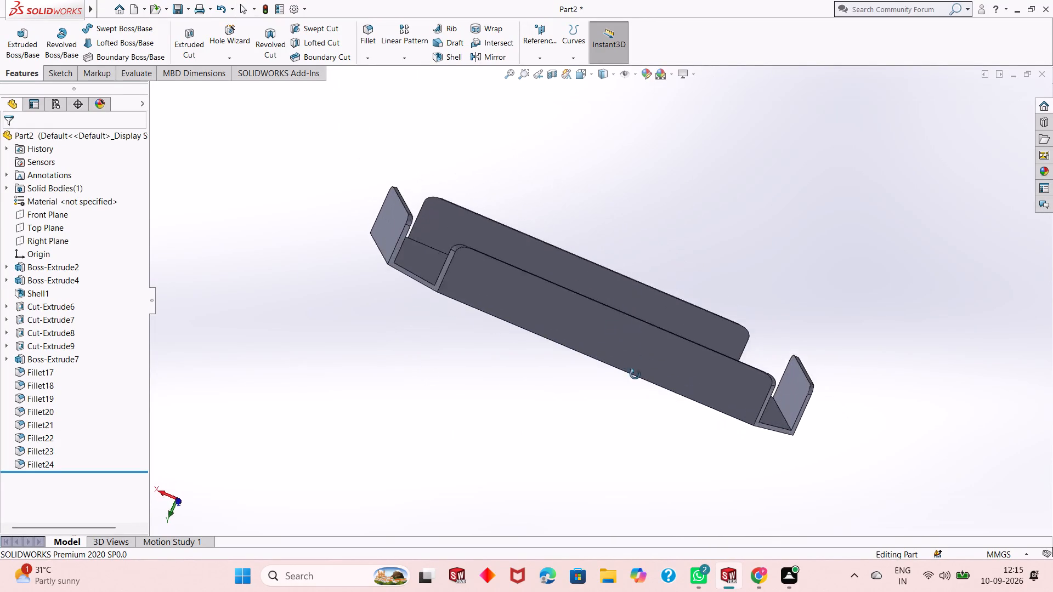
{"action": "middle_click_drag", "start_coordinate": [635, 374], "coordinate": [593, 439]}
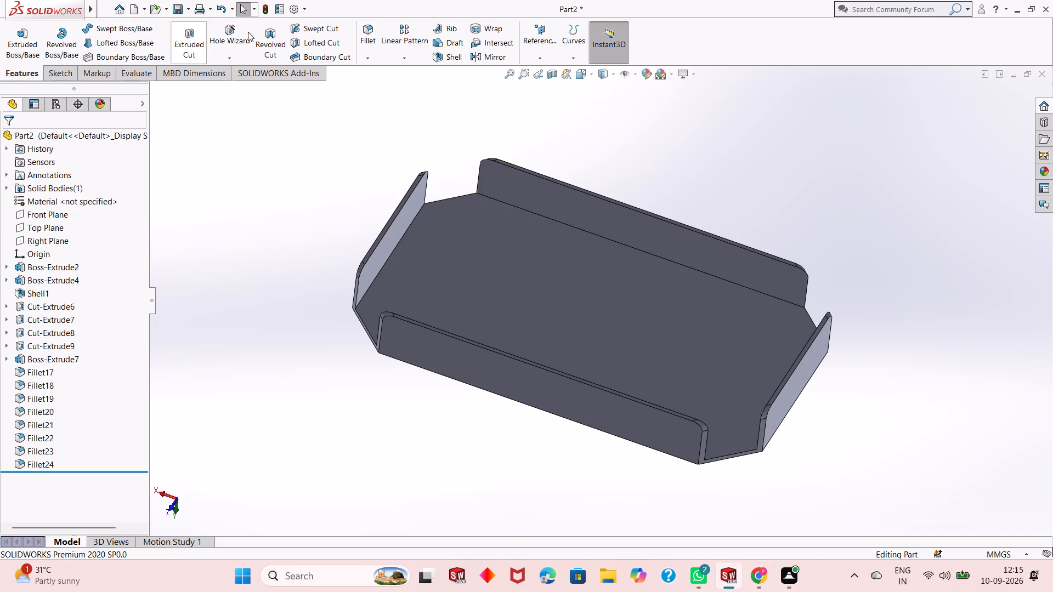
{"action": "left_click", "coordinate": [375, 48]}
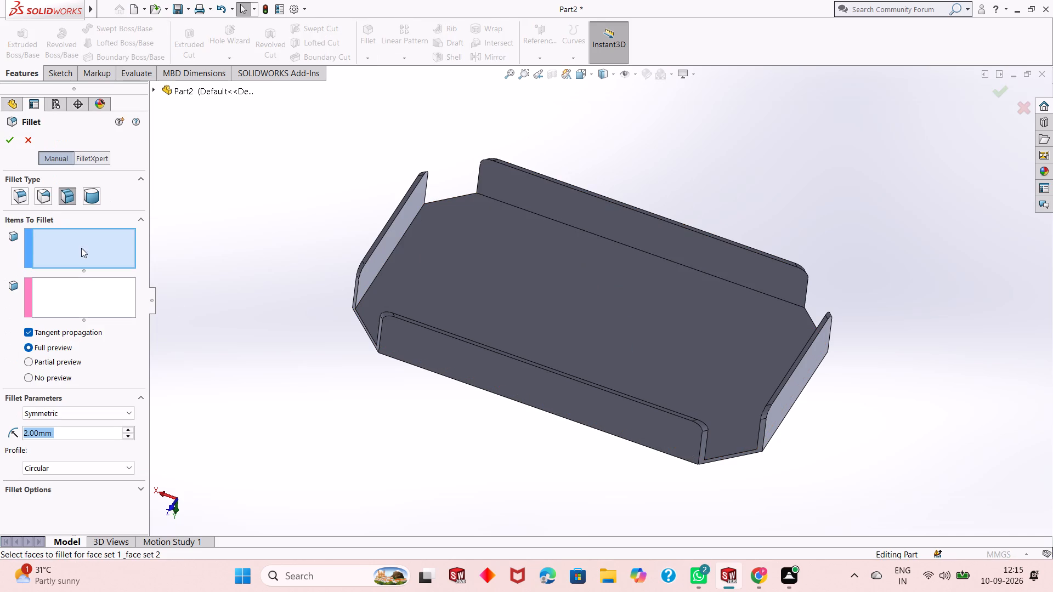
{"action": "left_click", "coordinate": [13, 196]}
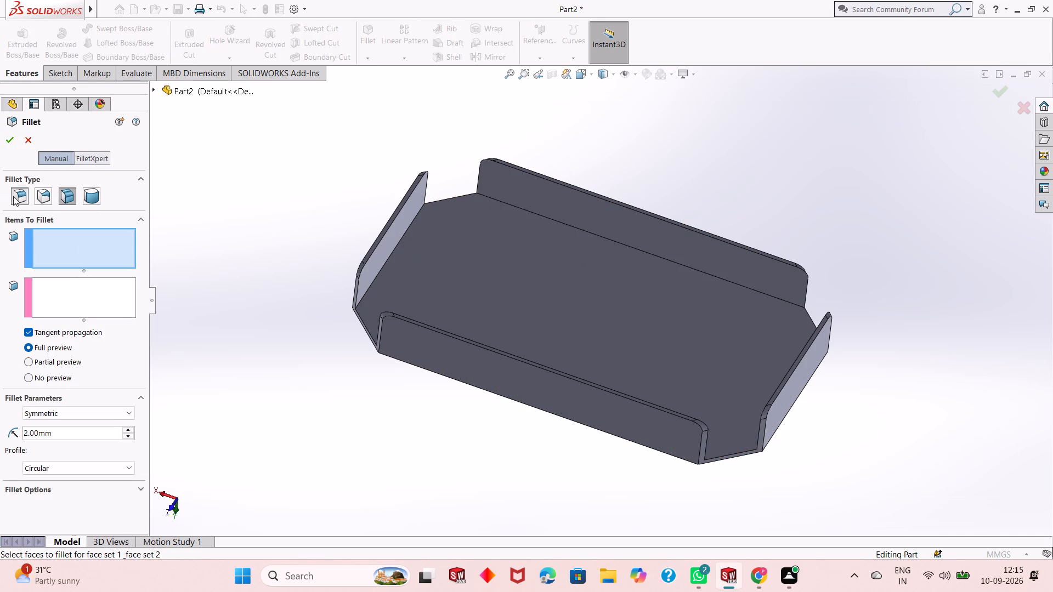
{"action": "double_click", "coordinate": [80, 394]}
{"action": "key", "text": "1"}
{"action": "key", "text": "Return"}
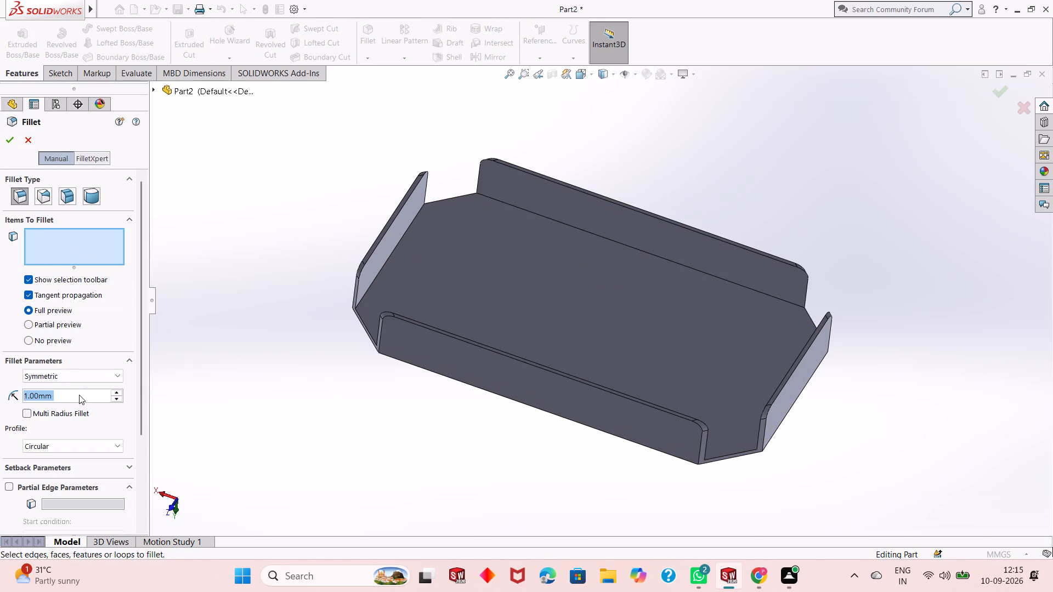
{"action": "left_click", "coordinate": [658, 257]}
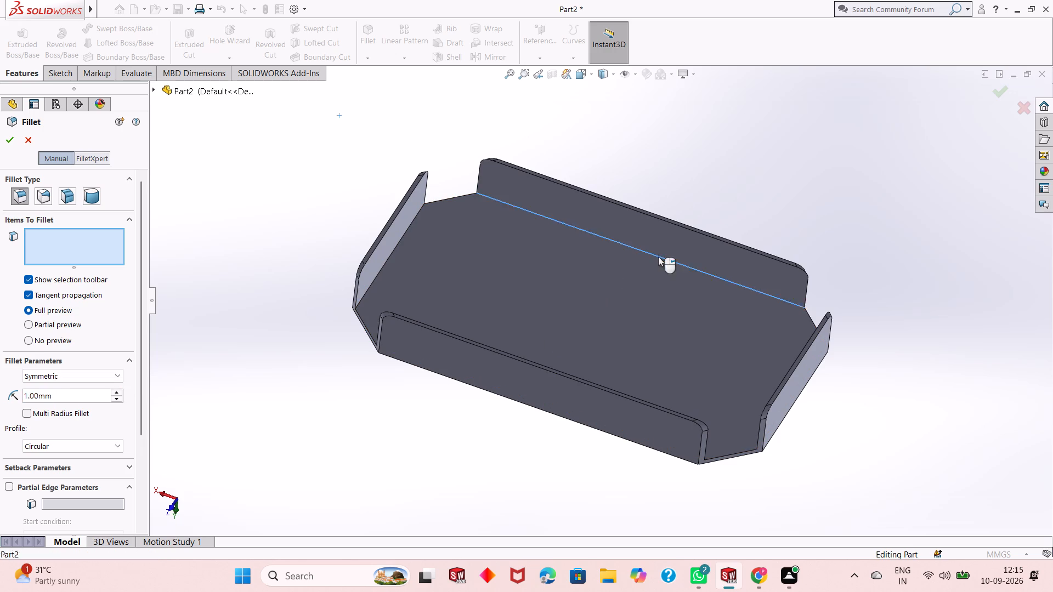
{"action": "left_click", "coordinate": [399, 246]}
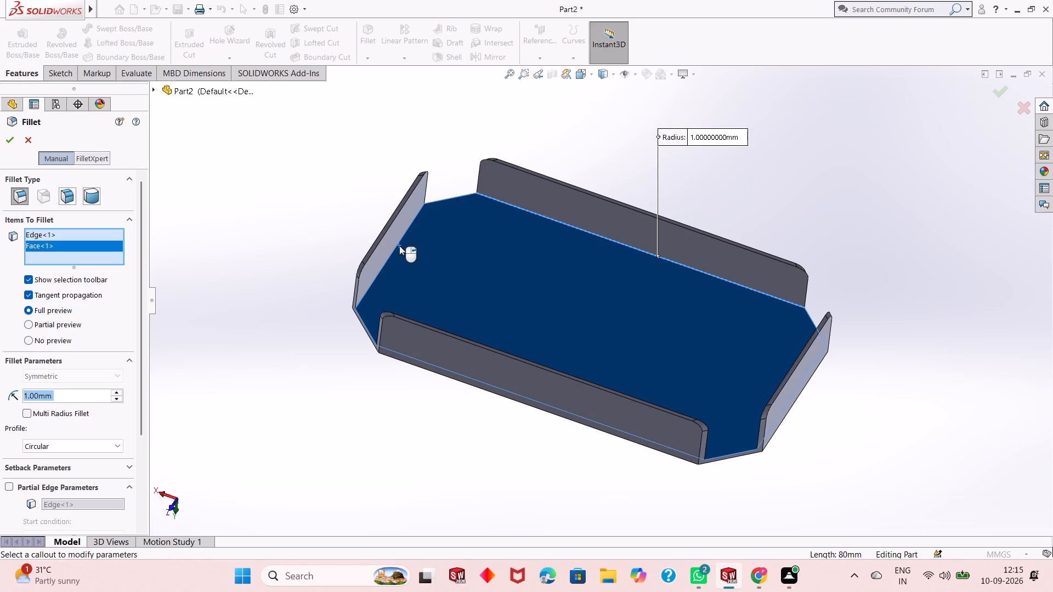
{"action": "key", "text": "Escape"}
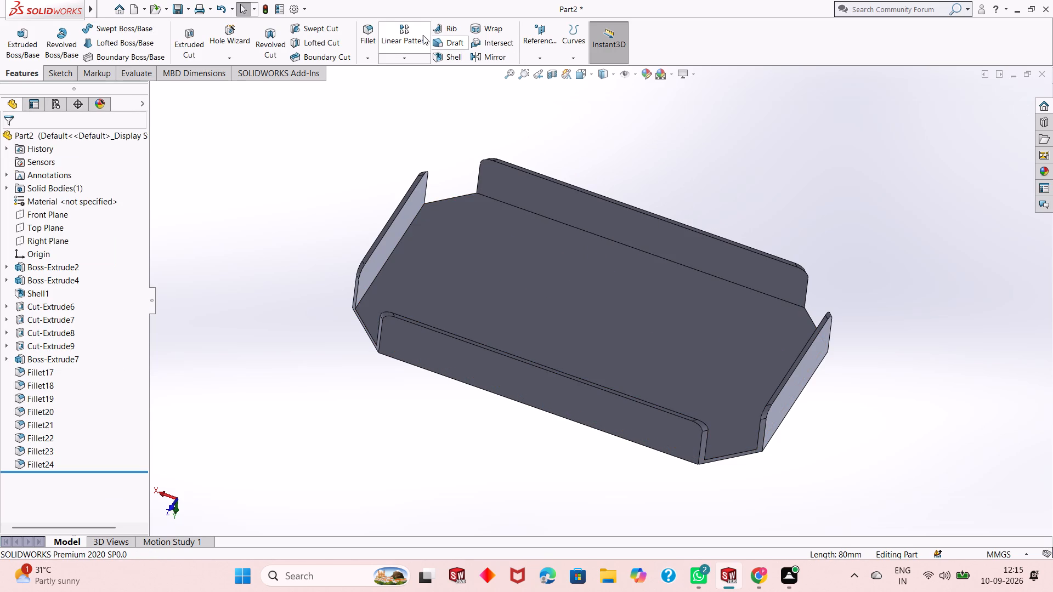
Add a 1 mm constant-size fillet along the four inner edges where the tray floor meets the walls.
{"action": "left_click", "coordinate": [365, 38]}
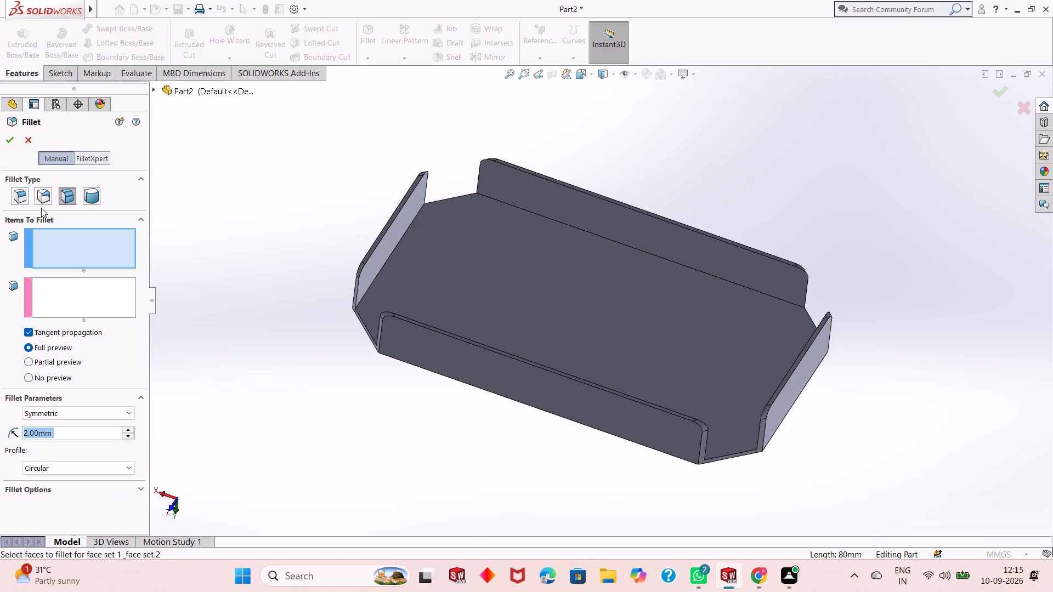
{"action": "left_click", "coordinate": [15, 198]}
{"action": "double_click", "coordinate": [70, 395]}
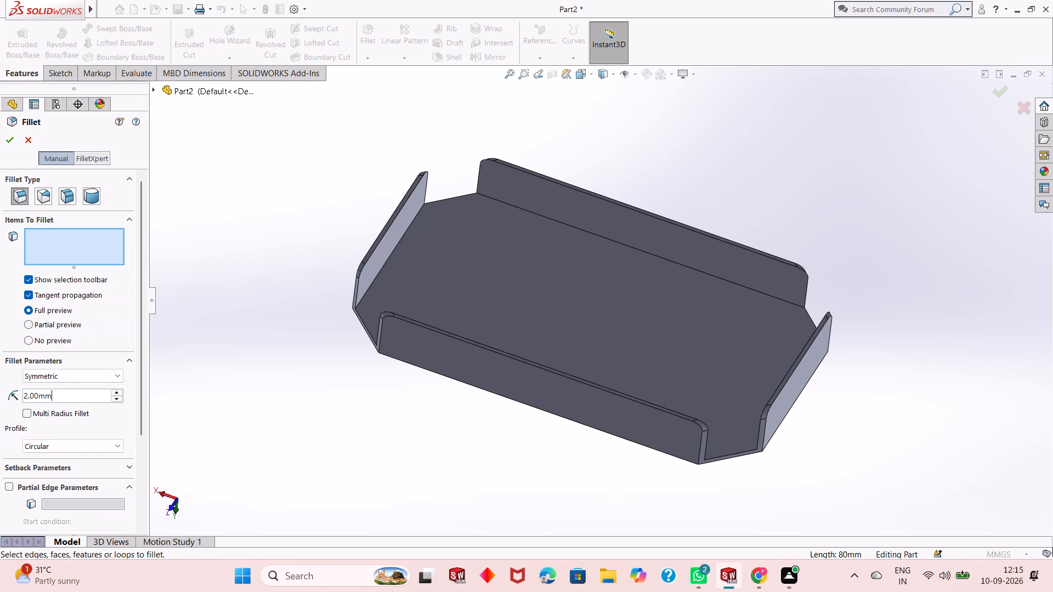
{"action": "double_click", "coordinate": [70, 399]}
{"action": "key", "text": "1"}
{"action": "key", "text": "Return"}
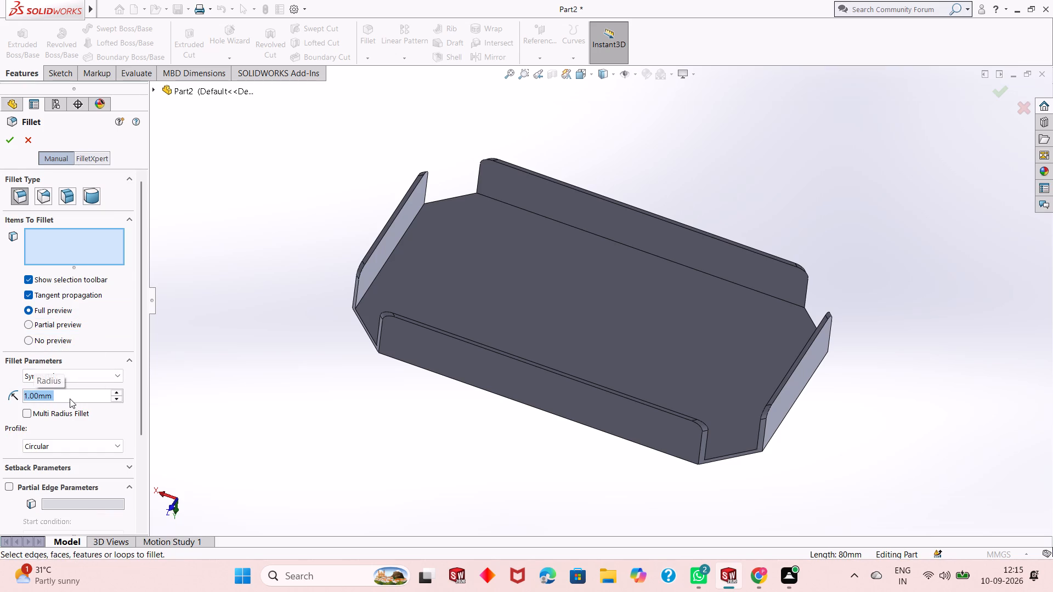
{"action": "left_click", "coordinate": [645, 255]}
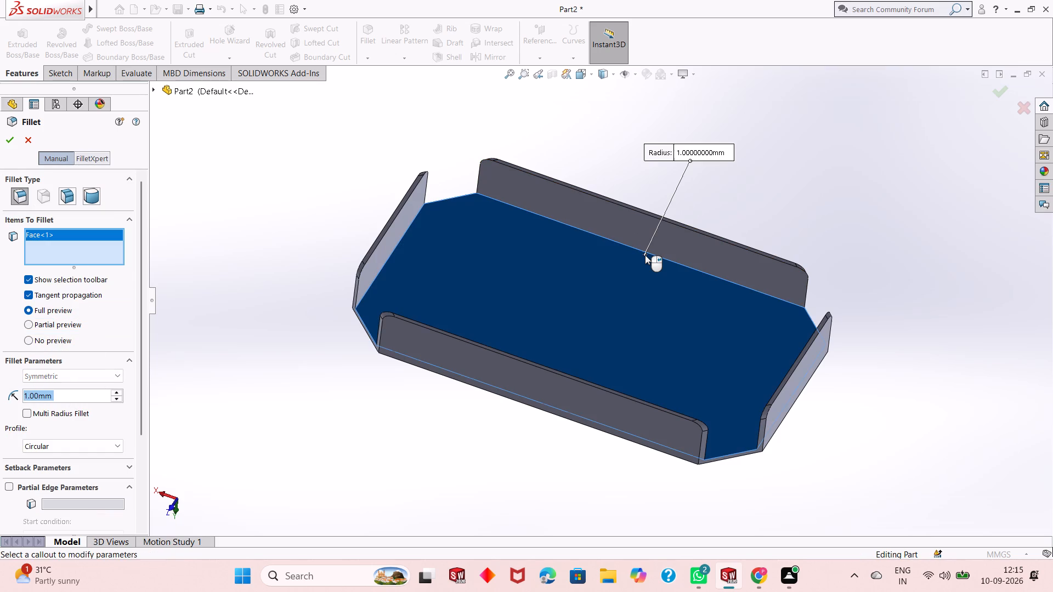
{"action": "right_click", "coordinate": [79, 236]}
{"action": "left_click", "coordinate": [99, 263]}
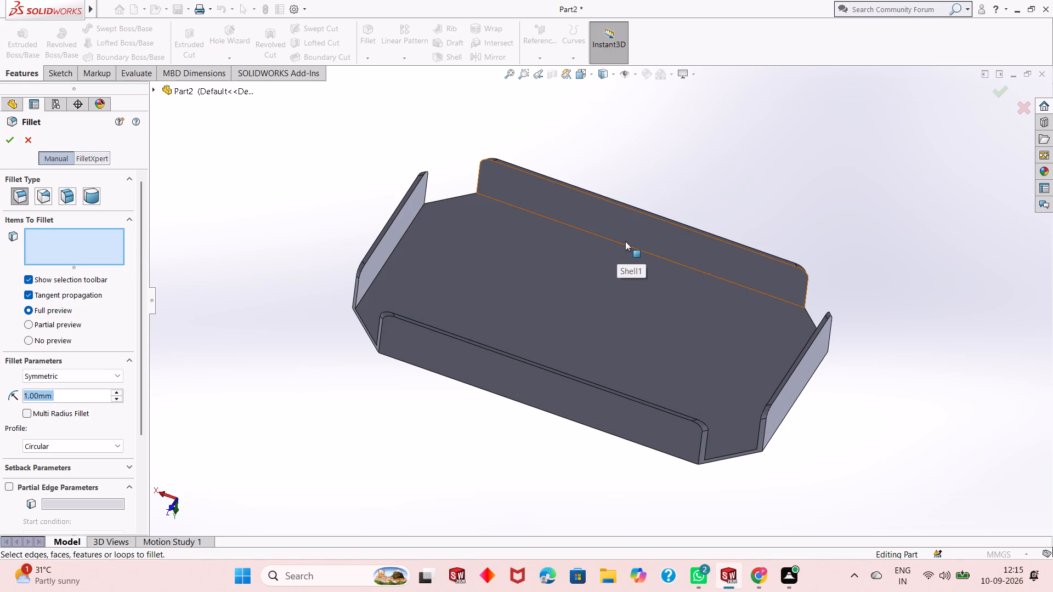
{"action": "left_click", "coordinate": [647, 252]}
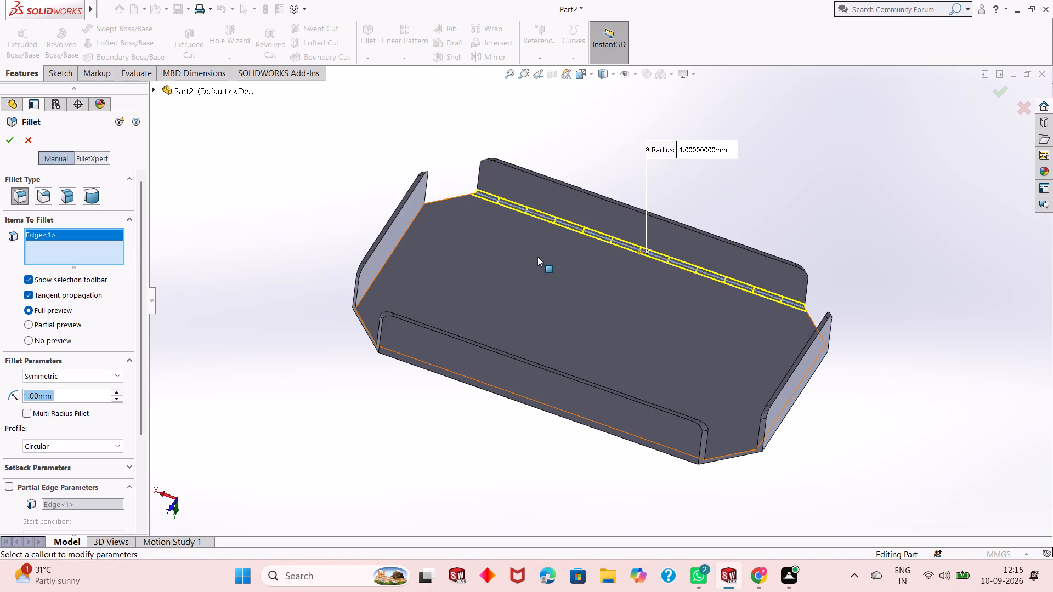
{"action": "left_click", "coordinate": [400, 244]}
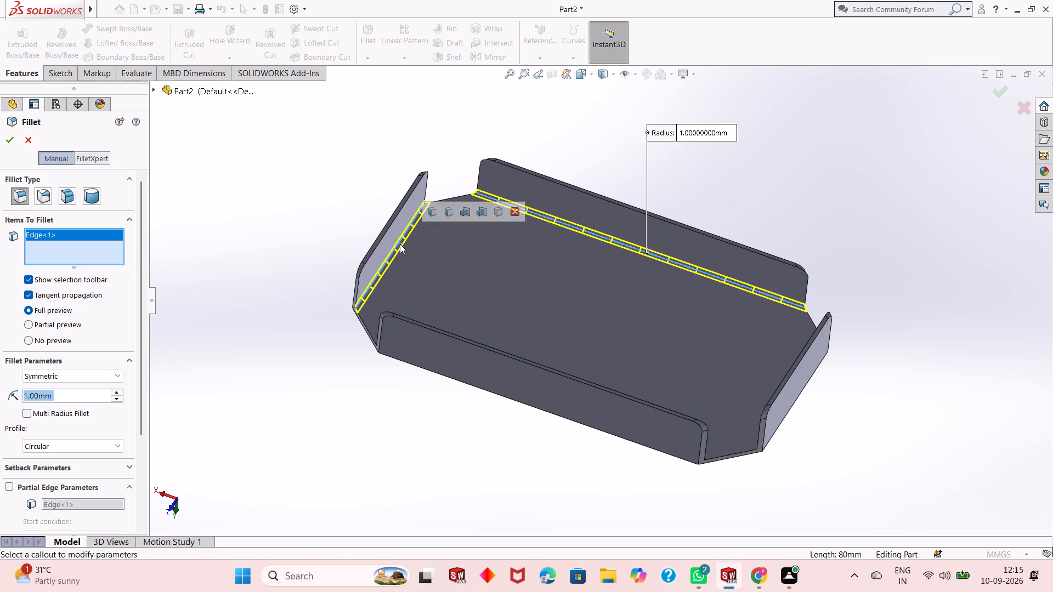
{"action": "middle_click_drag", "start_coordinate": [630, 274], "coordinate": [625, 367]}
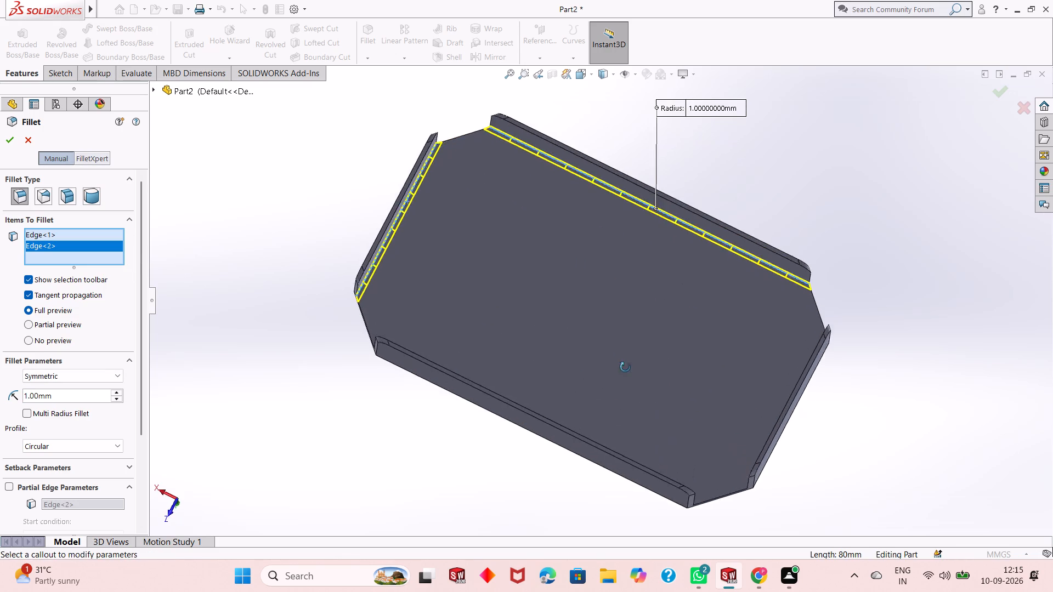
{"action": "middle_click_drag", "start_coordinate": [625, 367], "coordinate": [650, 463]}
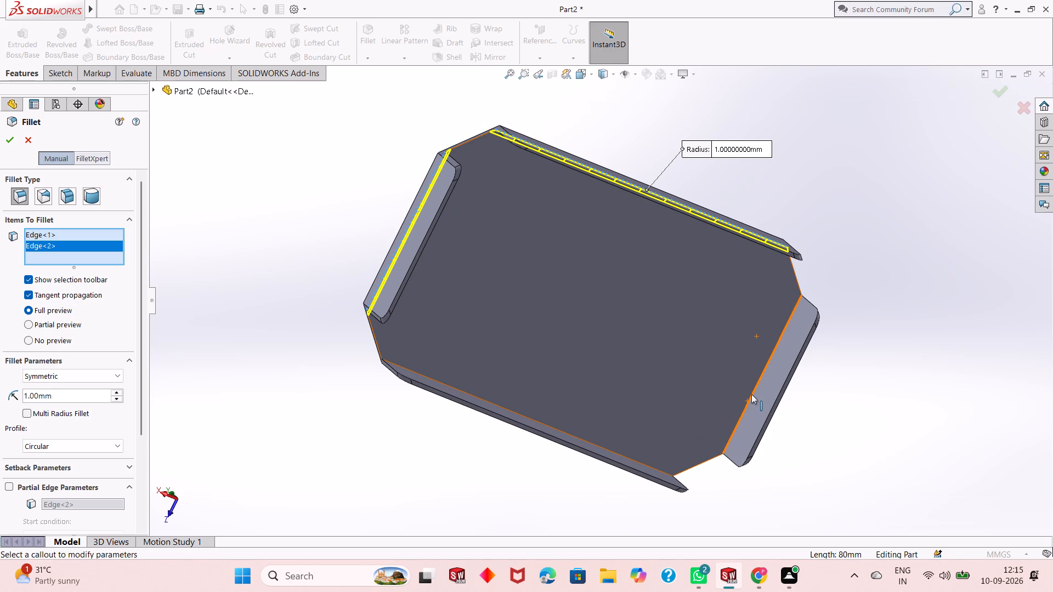
{"action": "left_click", "coordinate": [751, 394]}
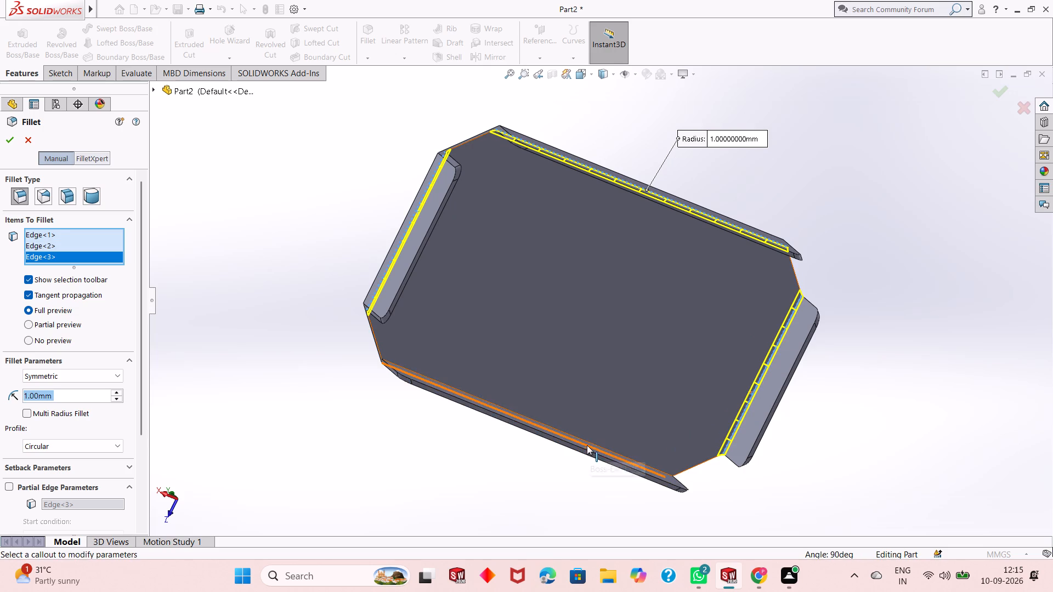
{"action": "left_click", "coordinate": [588, 441]}
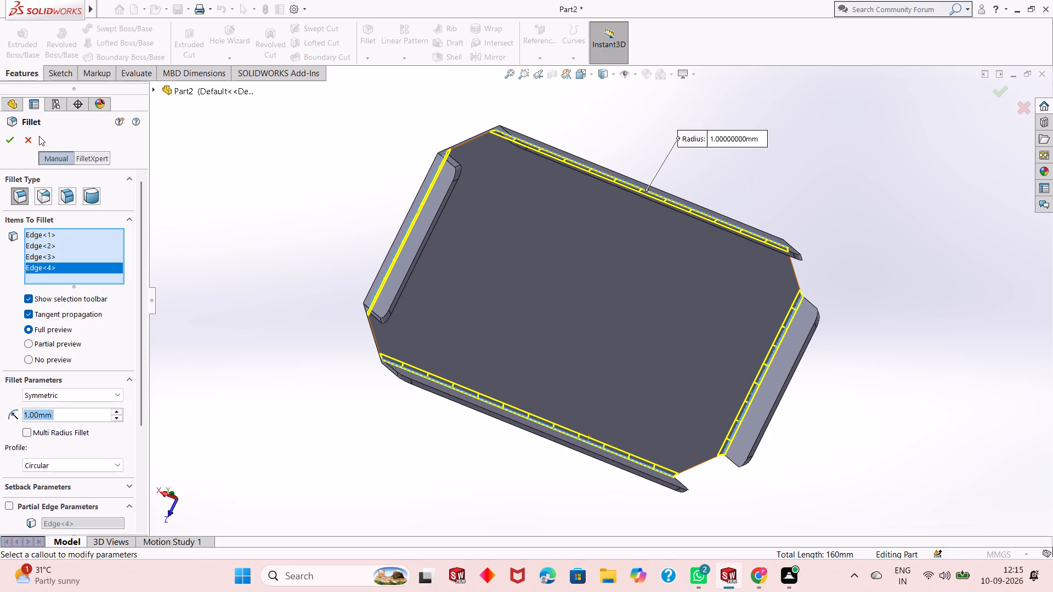
{"action": "left_click", "coordinate": [13, 139]}
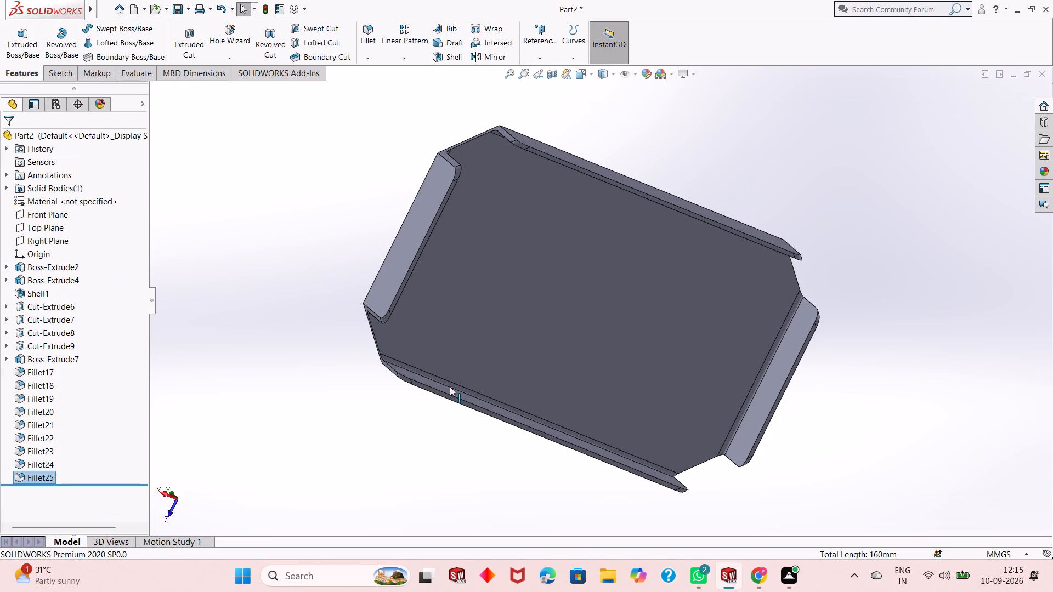
{"action": "left_click", "coordinate": [36, 475]}
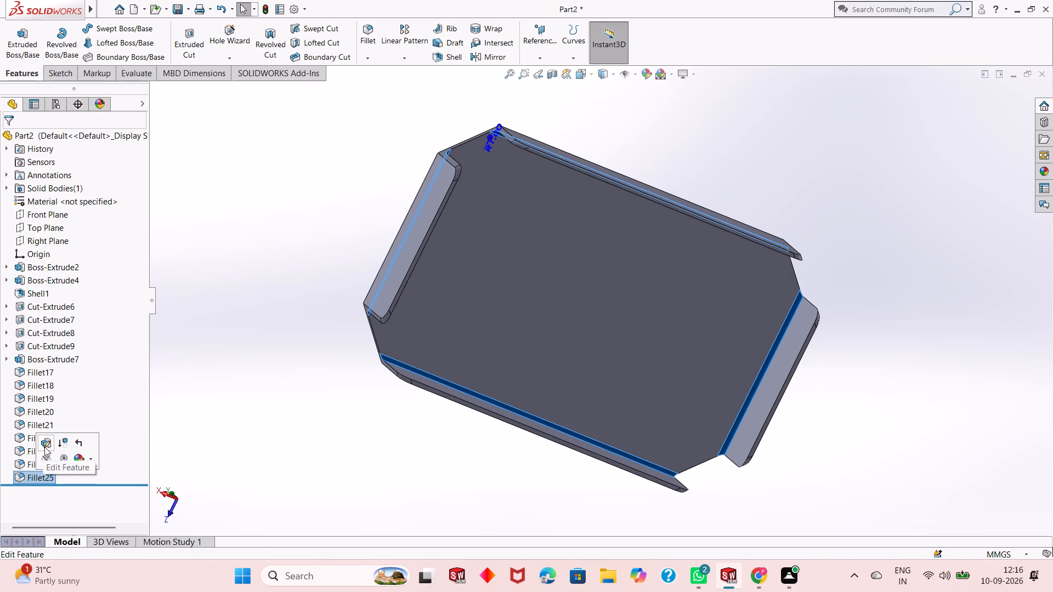
{"action": "key", "text": "Escape"}
Open a new sketch on the outer face of a short end wall, viewed face-on.
{"action": "middle_click_drag", "start_coordinate": [633, 439], "coordinate": [632, 190]}
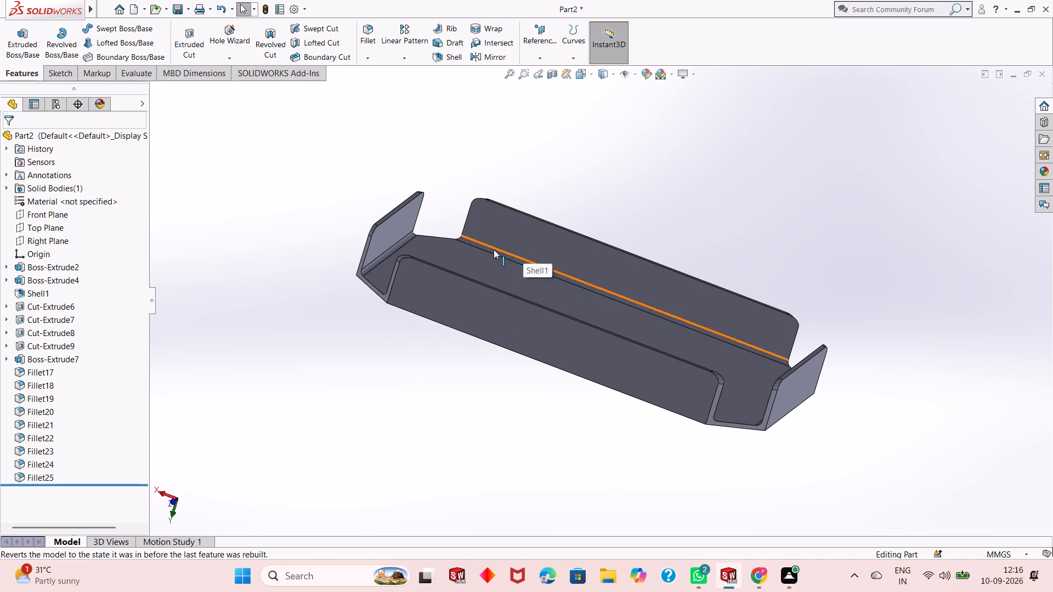
{"action": "middle_click_drag", "start_coordinate": [485, 275], "coordinate": [586, 303]}
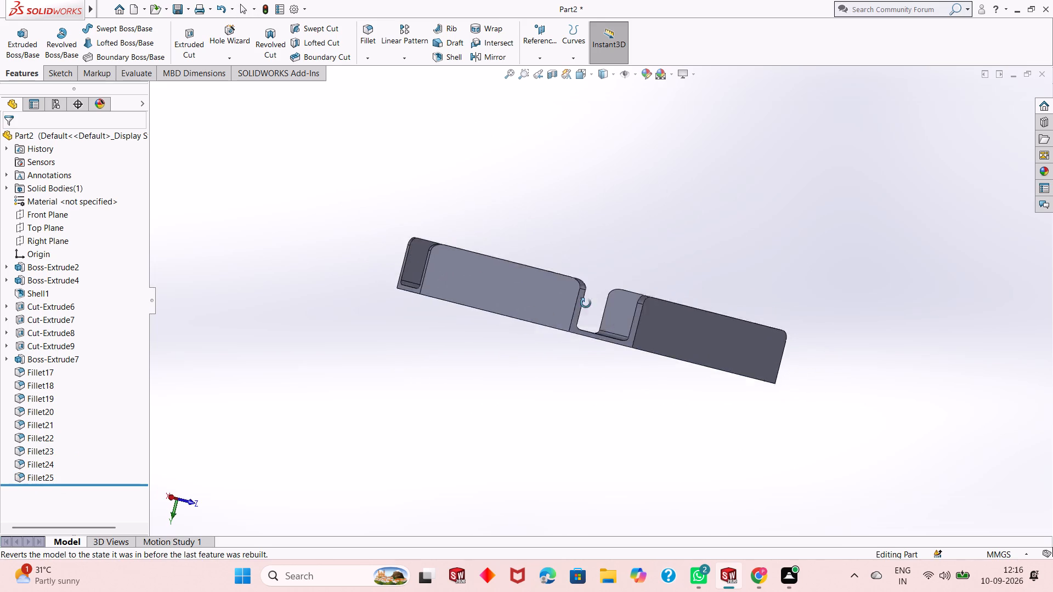
{"action": "middle_click_drag", "start_coordinate": [586, 303], "coordinate": [587, 306]}
{"action": "left_click", "coordinate": [524, 314]}
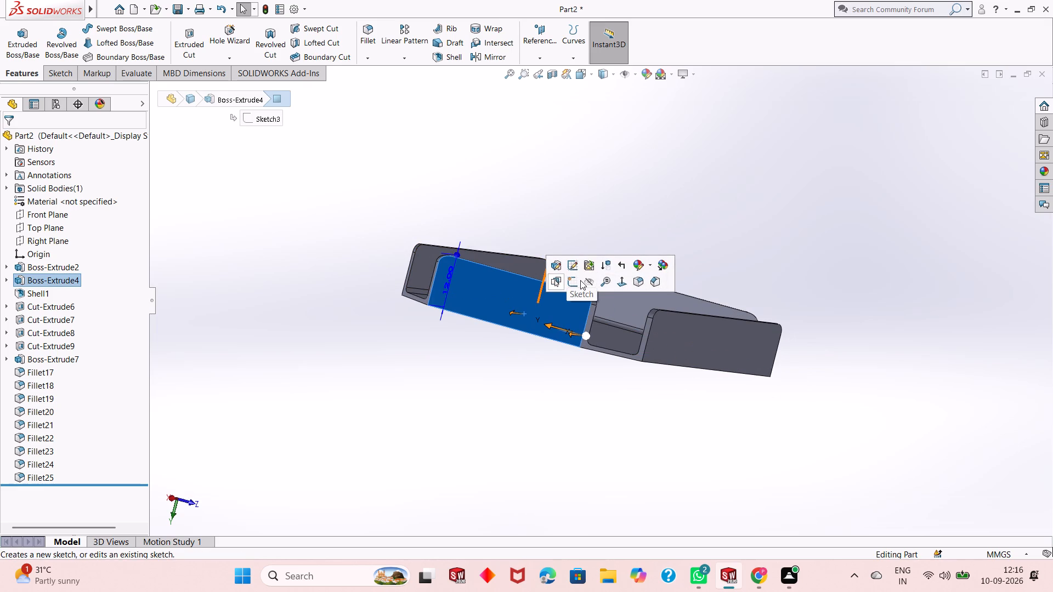
{"action": "left_click", "coordinate": [565, 286]}
{"action": "key", "text": "ctrl+8"}
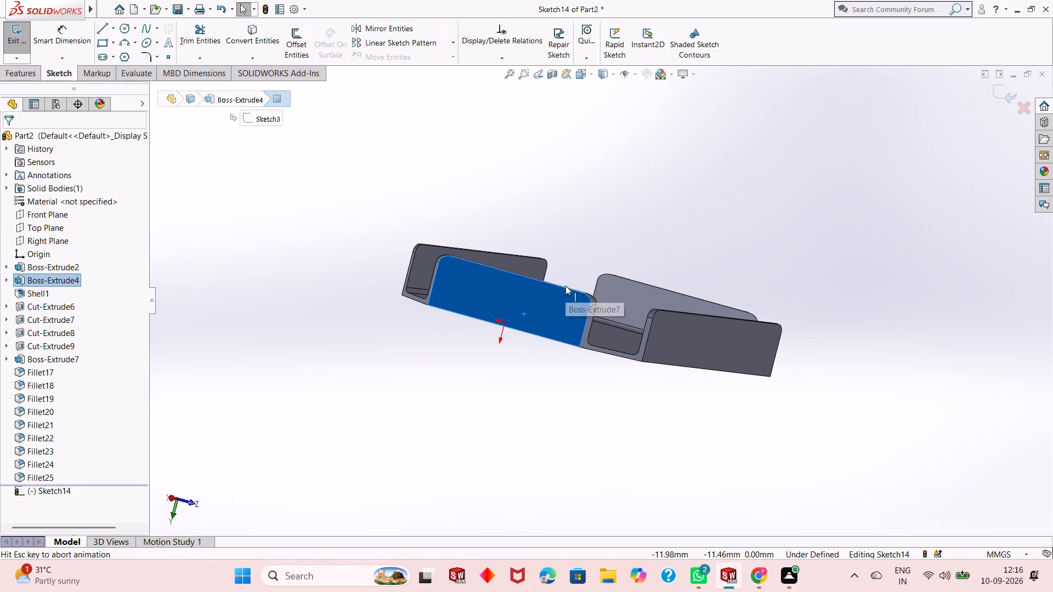
{"action": "key", "text": "Escape"}
{"action": "key", "text": "Escape"}
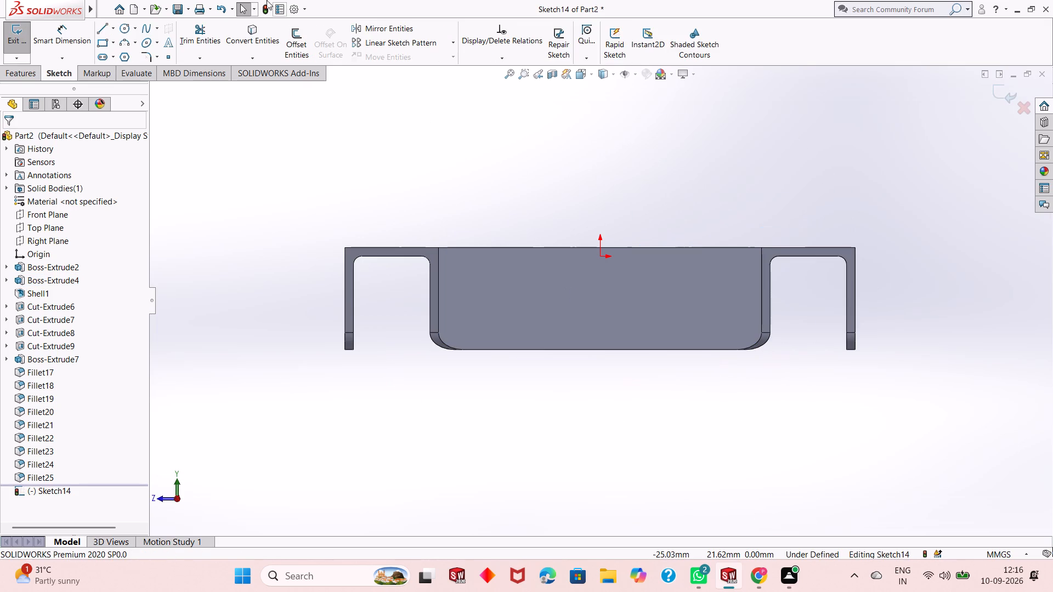
Sketch two level circles, radii about 2.6 mm and 2.7 mm, centred about 11 mm on either side of the origin on the end wall.
{"action": "left_click", "coordinate": [124, 32]}
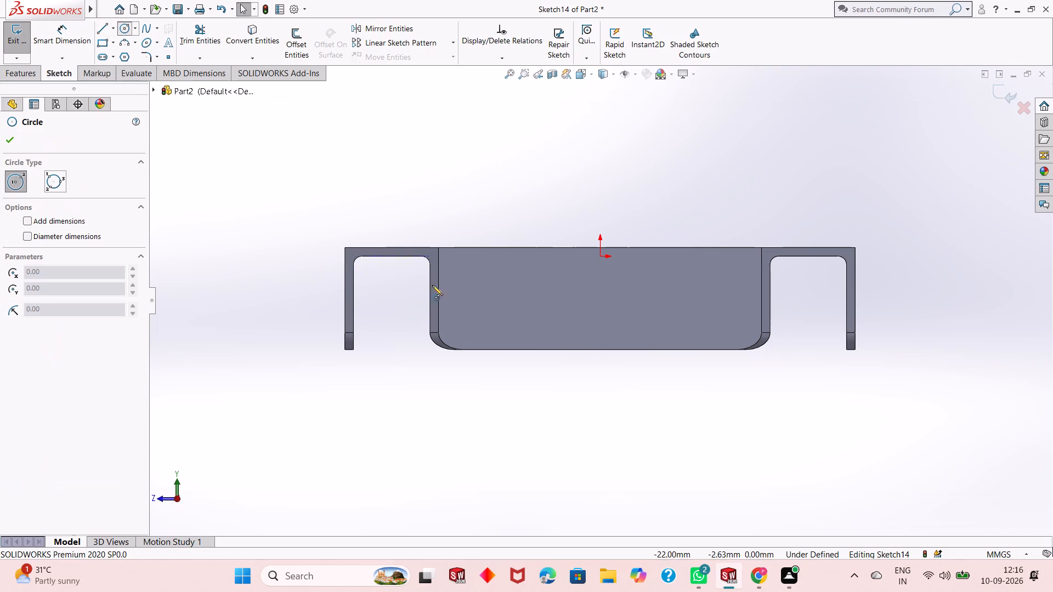
{"action": "left_click", "coordinate": [505, 302]}
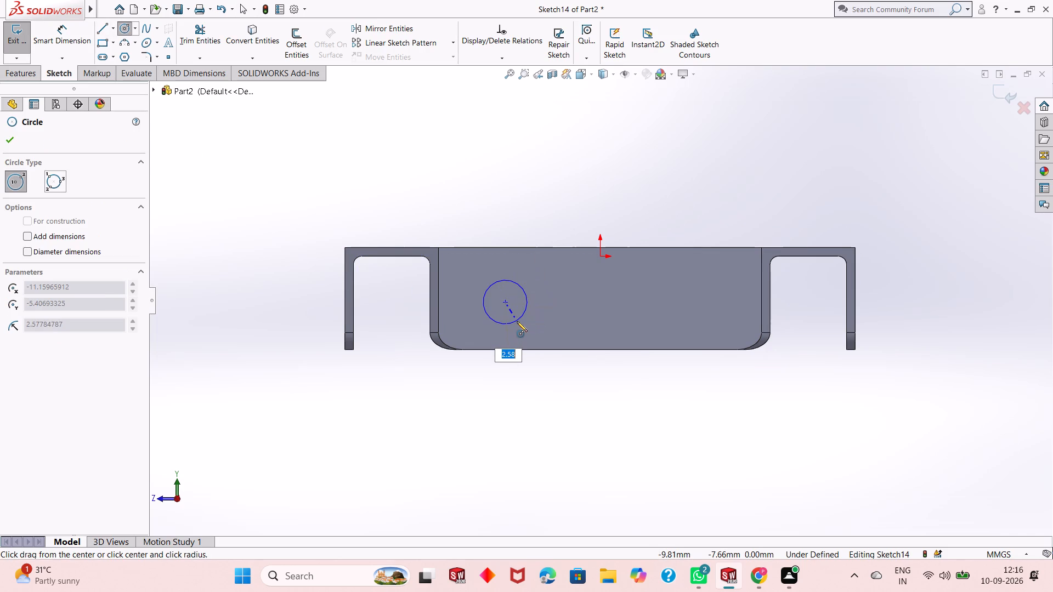
{"action": "left_click", "coordinate": [517, 321]}
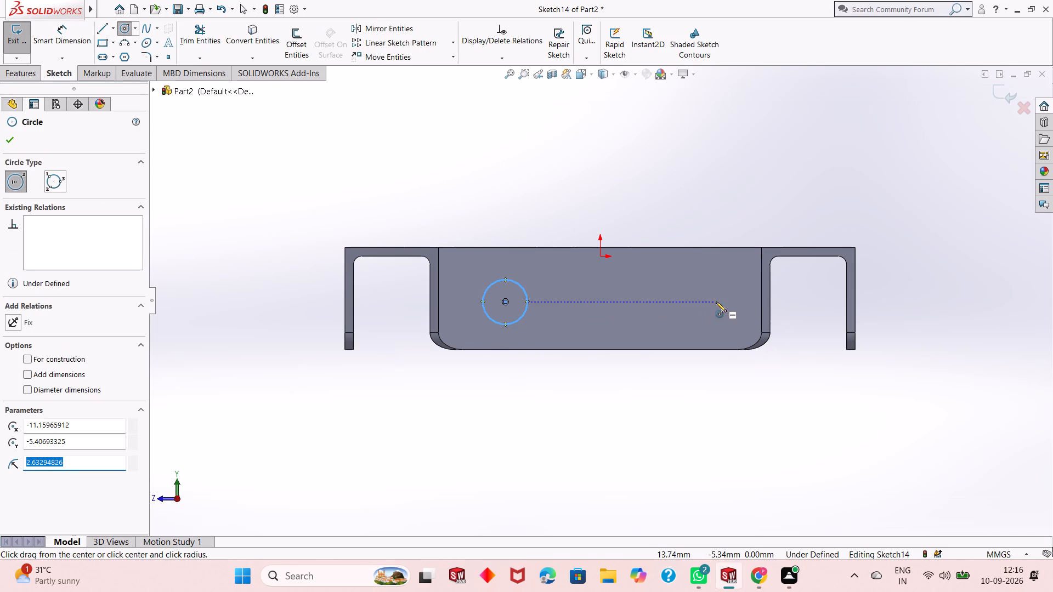
{"action": "left_click", "coordinate": [699, 298]}
{"action": "key", "text": "Escape"}
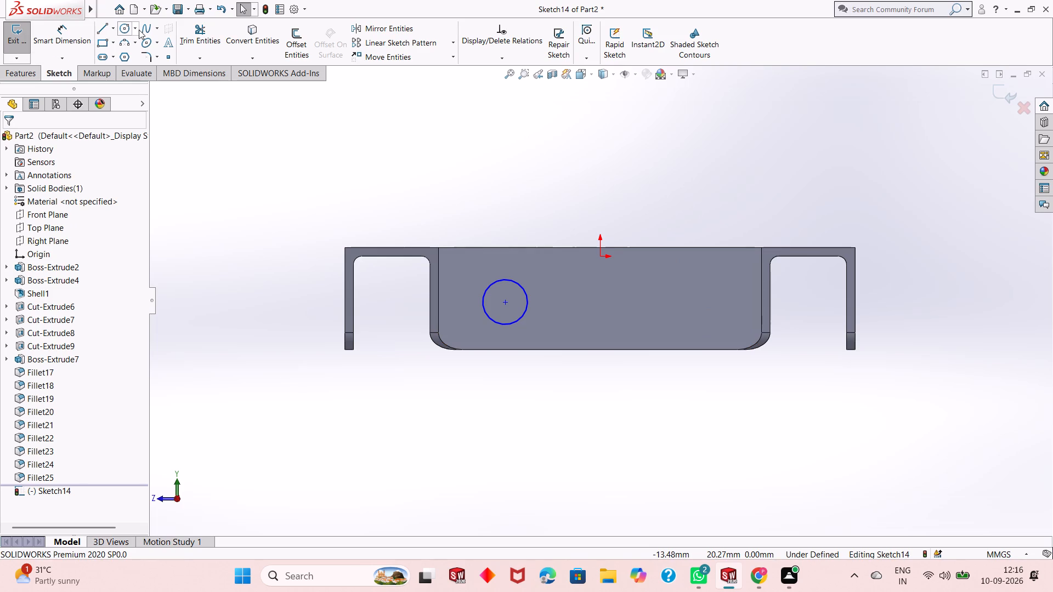
{"action": "left_click", "coordinate": [122, 22]}
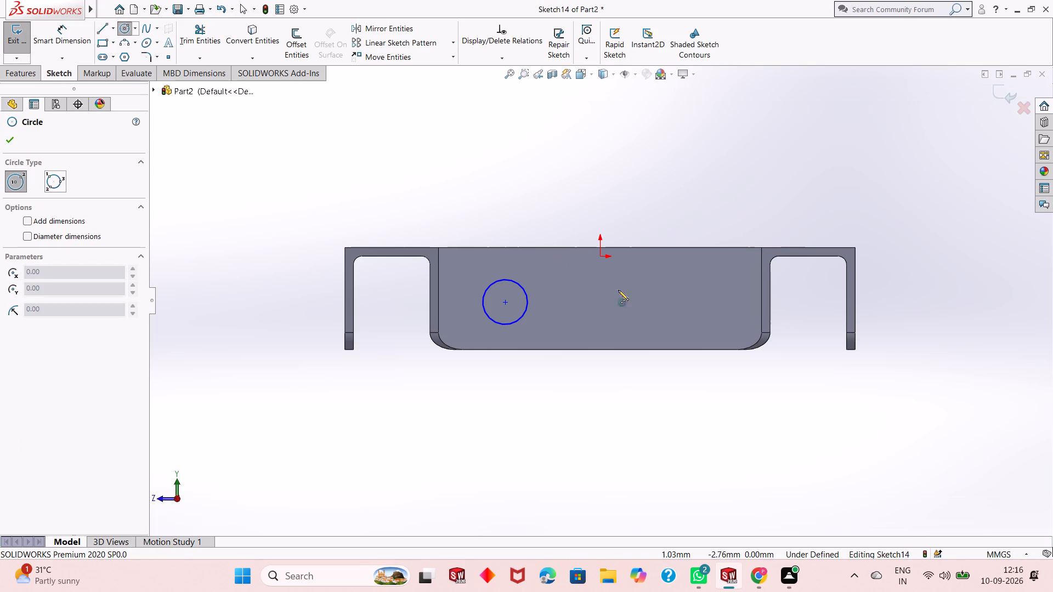
{"action": "left_click", "coordinate": [689, 300]}
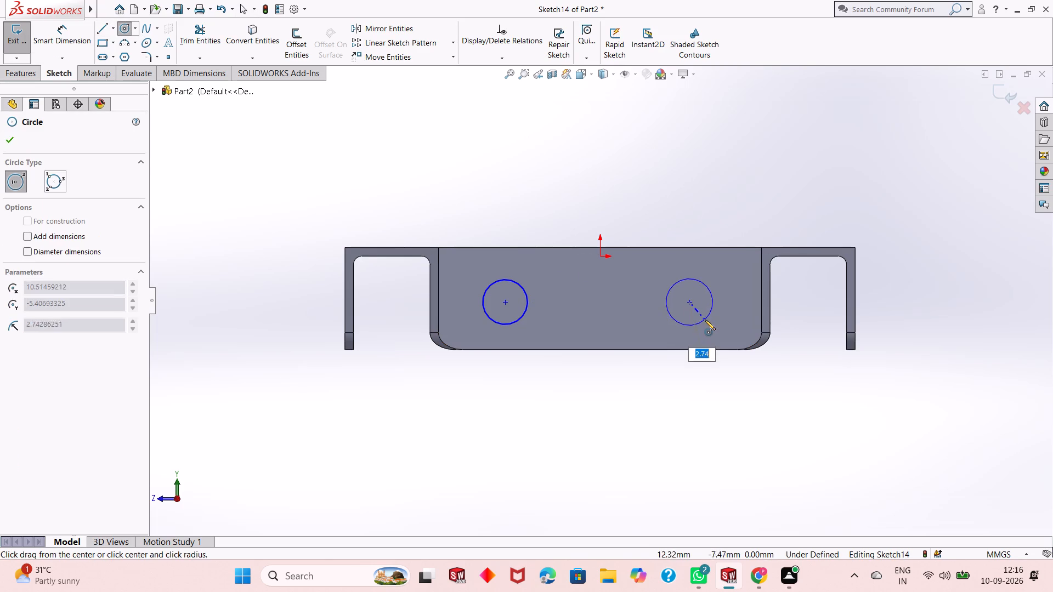
{"action": "left_click", "coordinate": [705, 320]}
{"action": "right_click", "coordinate": [727, 195]}
{"action": "left_click", "coordinate": [751, 207]}
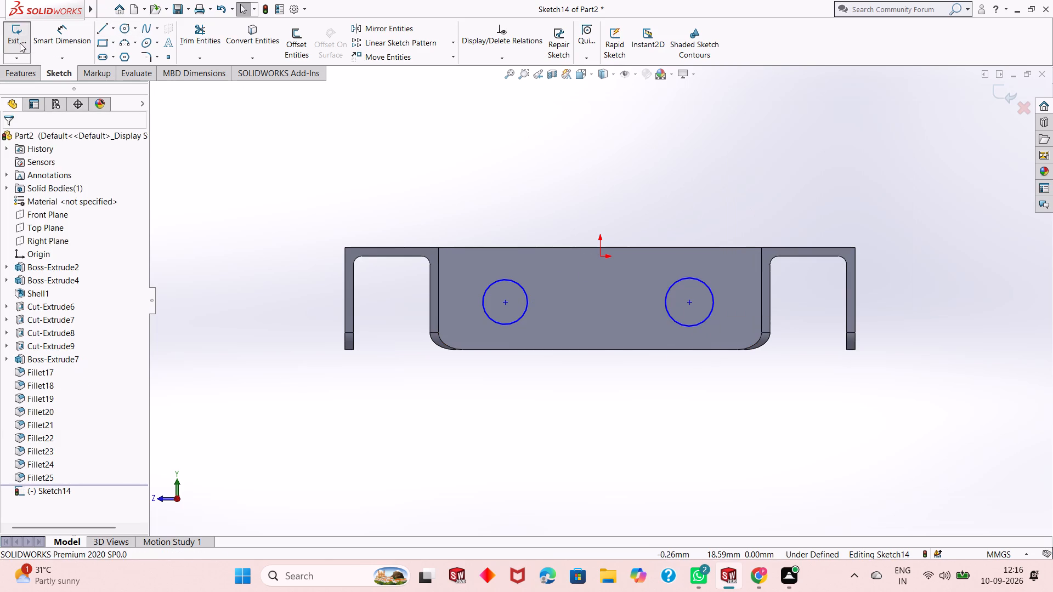
Dimension both circles on the end wall to a diameter of 3 mm each.
{"action": "left_click", "coordinate": [56, 21]}
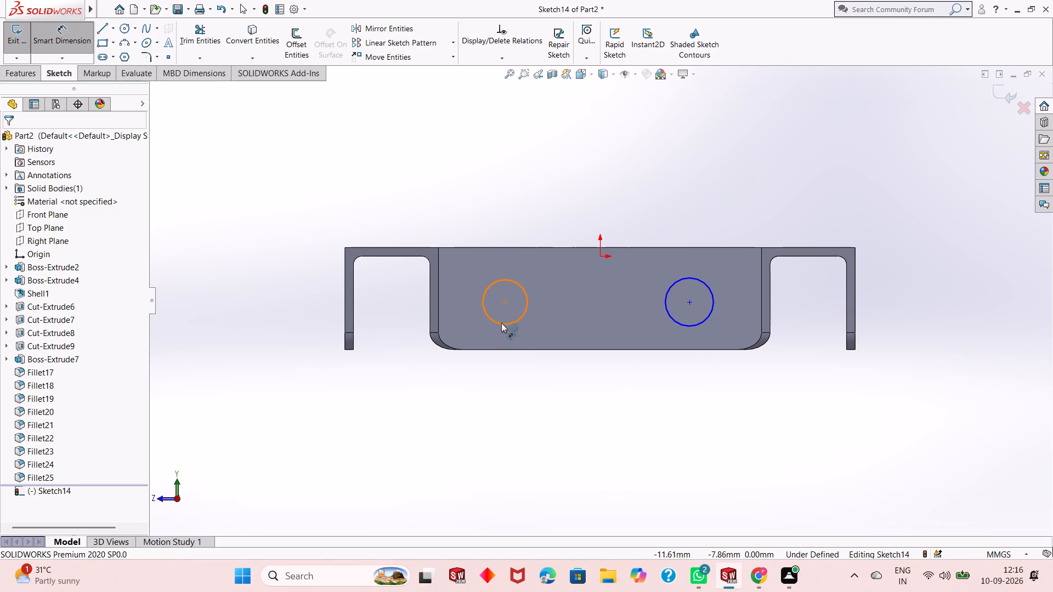
{"action": "left_click", "coordinate": [501, 323]}
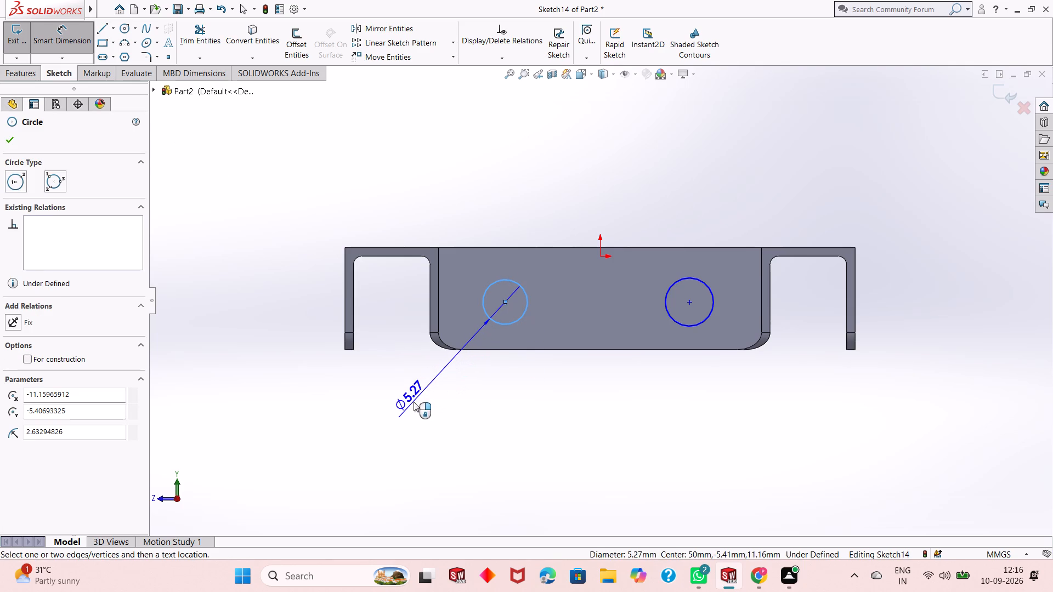
{"action": "left_click", "coordinate": [414, 402]}
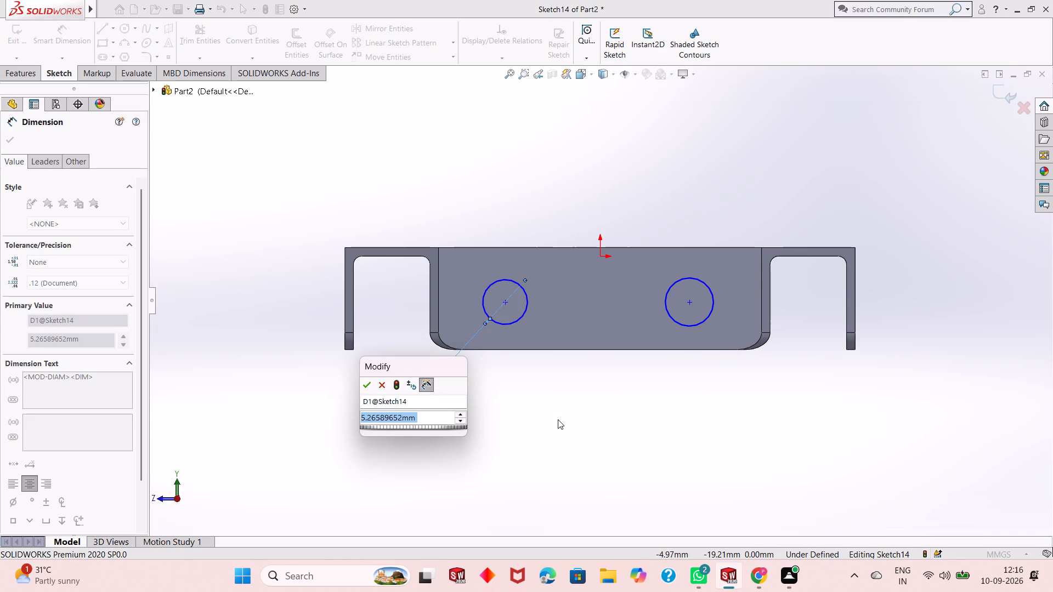
{"action": "key", "text": "3"}
{"action": "key", "text": "Return"}
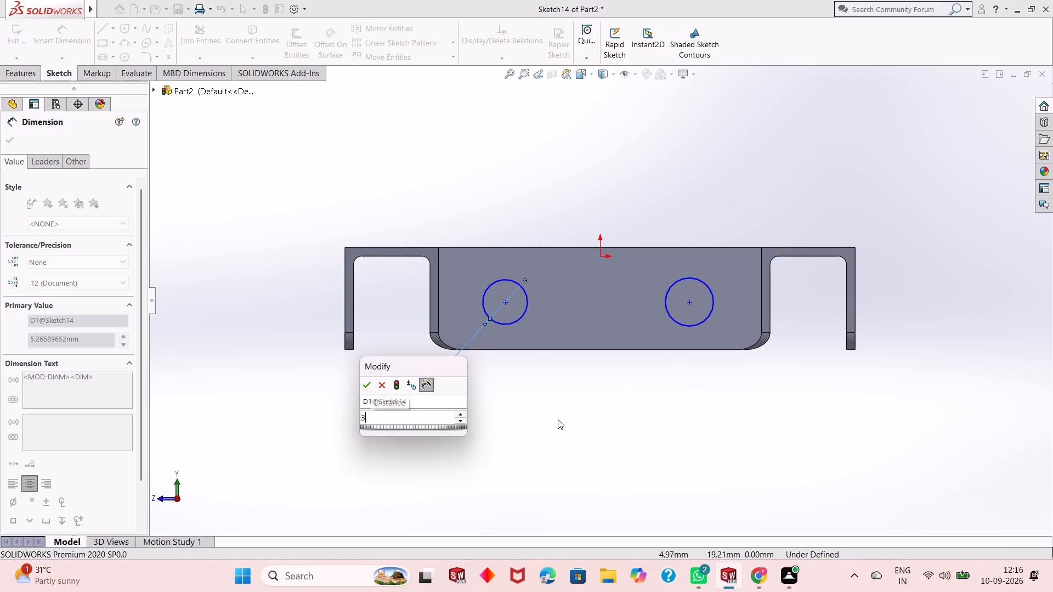
{"action": "left_click", "coordinate": [714, 305]}
{"action": "left_click", "coordinate": [840, 424]}
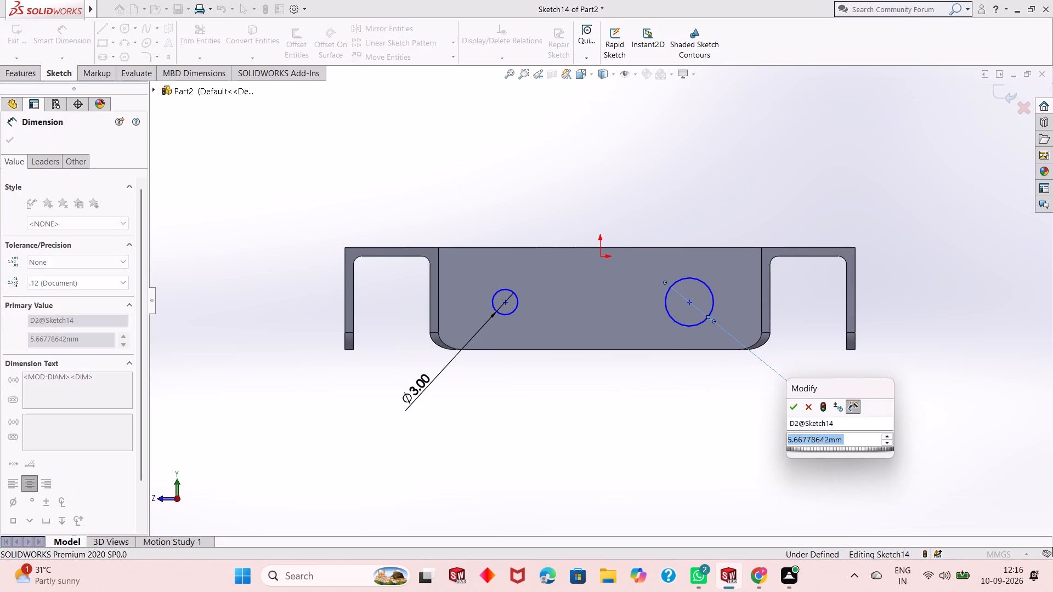
{"action": "key", "text": "3"}
{"action": "key", "text": "Return"}
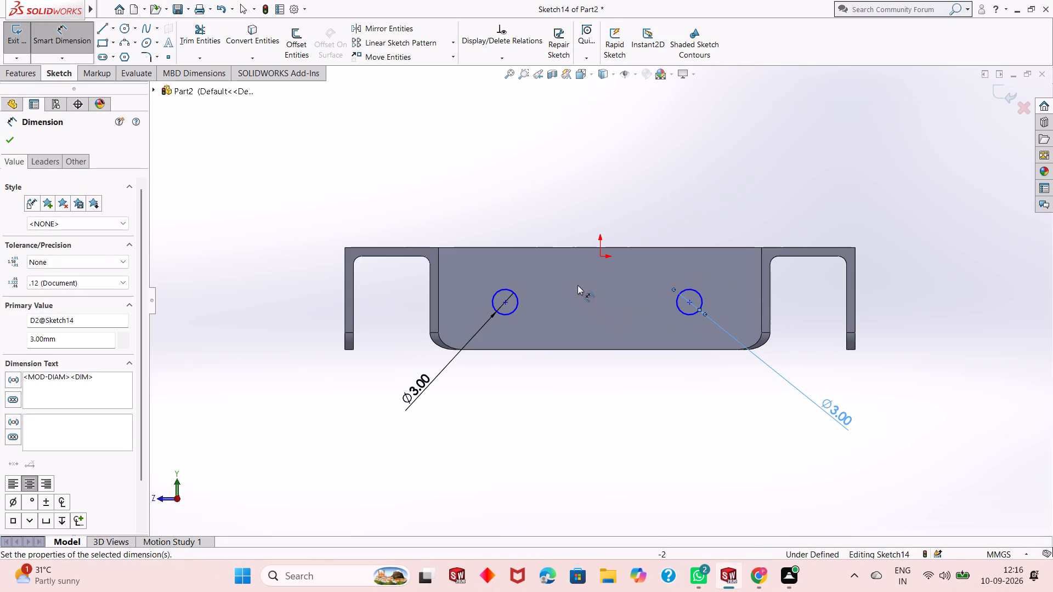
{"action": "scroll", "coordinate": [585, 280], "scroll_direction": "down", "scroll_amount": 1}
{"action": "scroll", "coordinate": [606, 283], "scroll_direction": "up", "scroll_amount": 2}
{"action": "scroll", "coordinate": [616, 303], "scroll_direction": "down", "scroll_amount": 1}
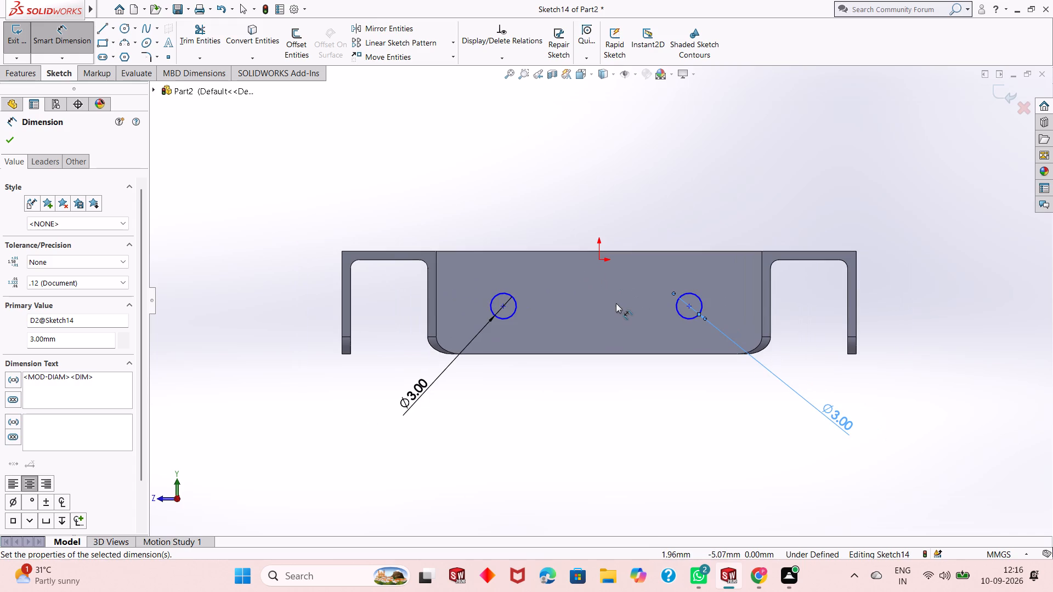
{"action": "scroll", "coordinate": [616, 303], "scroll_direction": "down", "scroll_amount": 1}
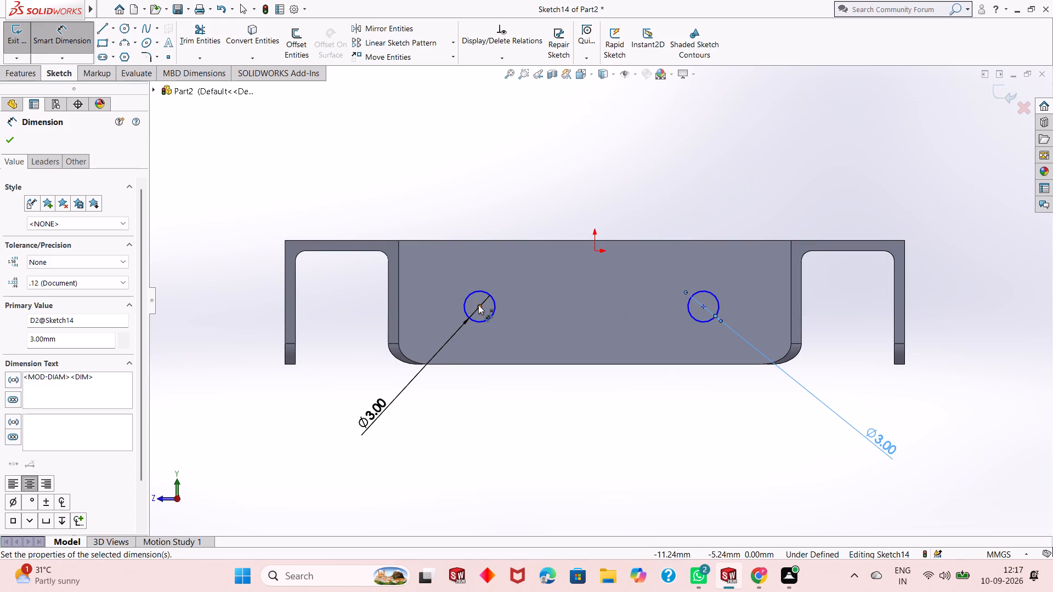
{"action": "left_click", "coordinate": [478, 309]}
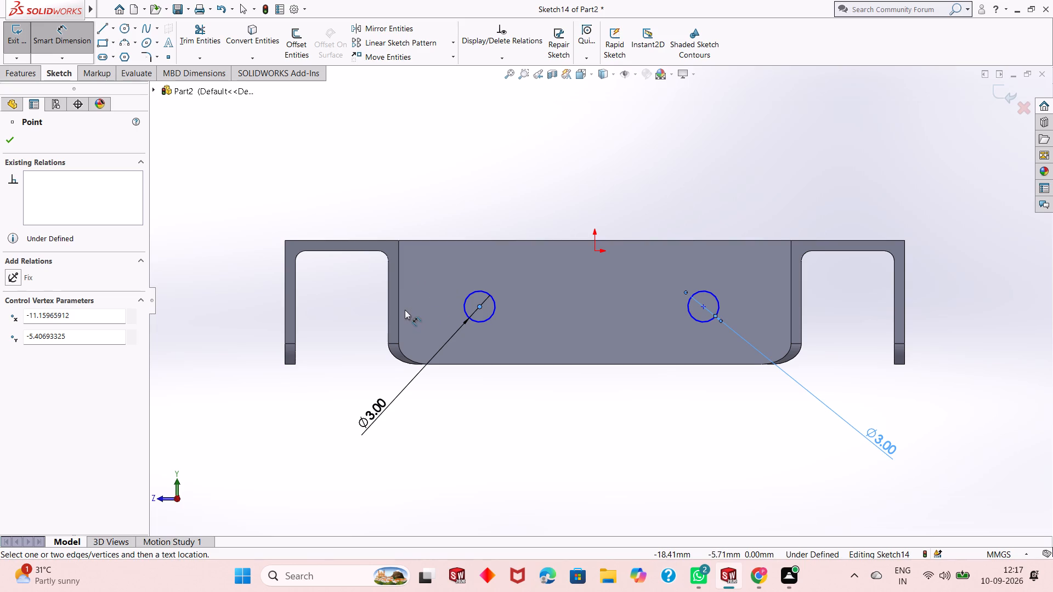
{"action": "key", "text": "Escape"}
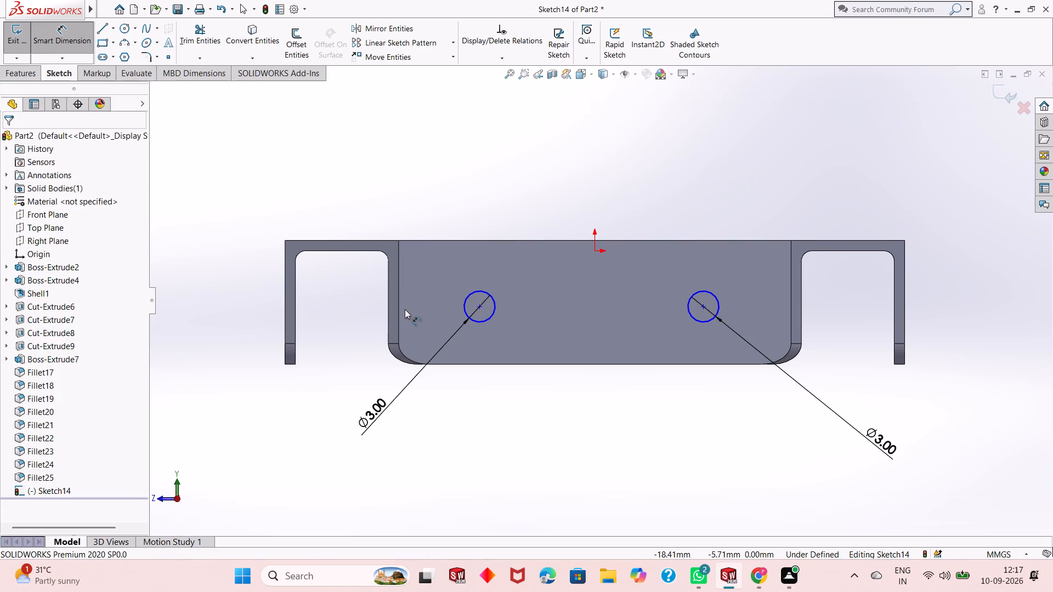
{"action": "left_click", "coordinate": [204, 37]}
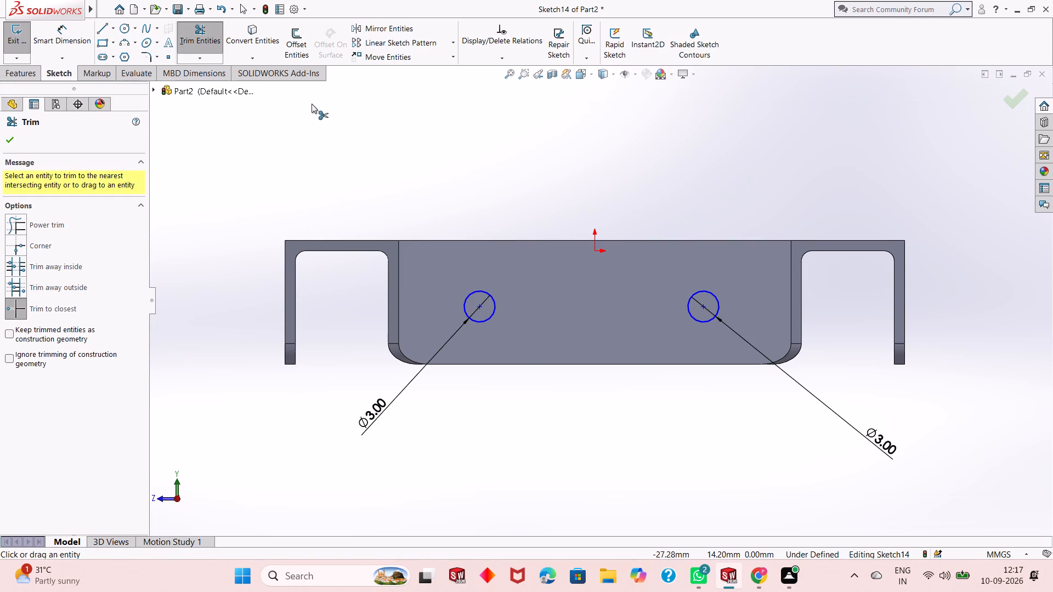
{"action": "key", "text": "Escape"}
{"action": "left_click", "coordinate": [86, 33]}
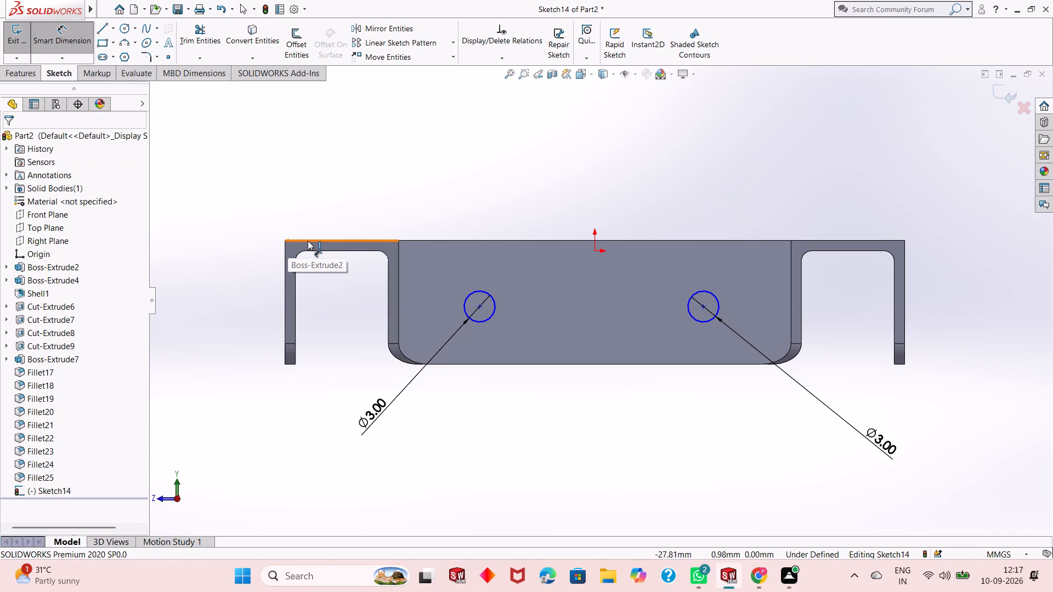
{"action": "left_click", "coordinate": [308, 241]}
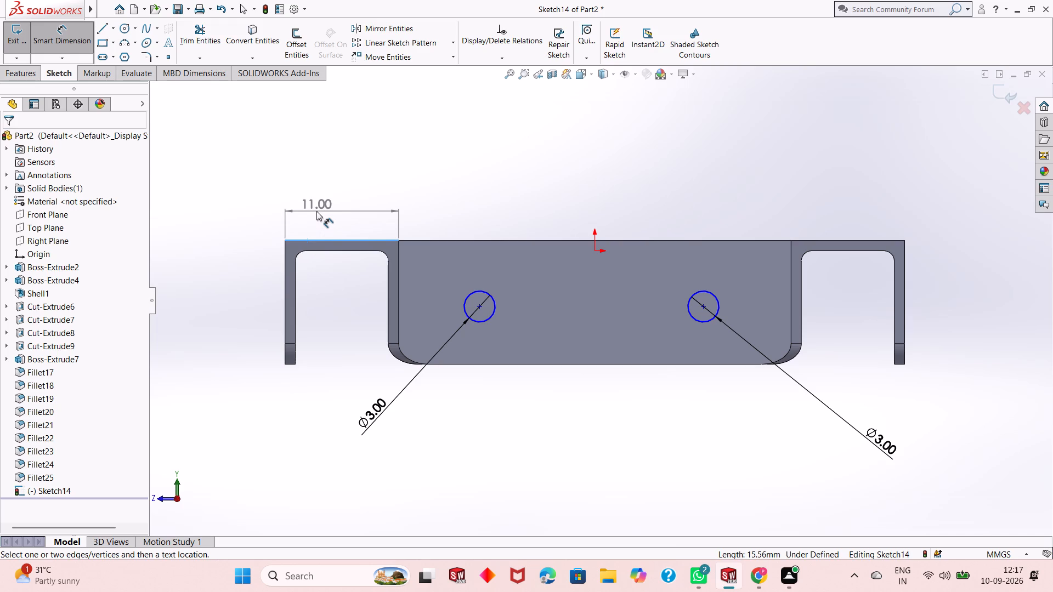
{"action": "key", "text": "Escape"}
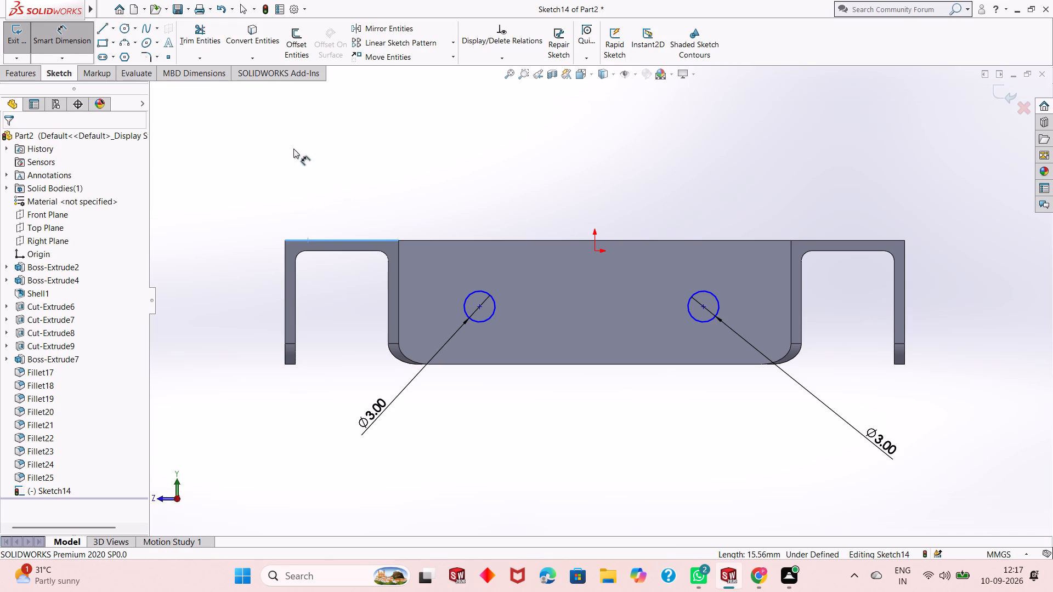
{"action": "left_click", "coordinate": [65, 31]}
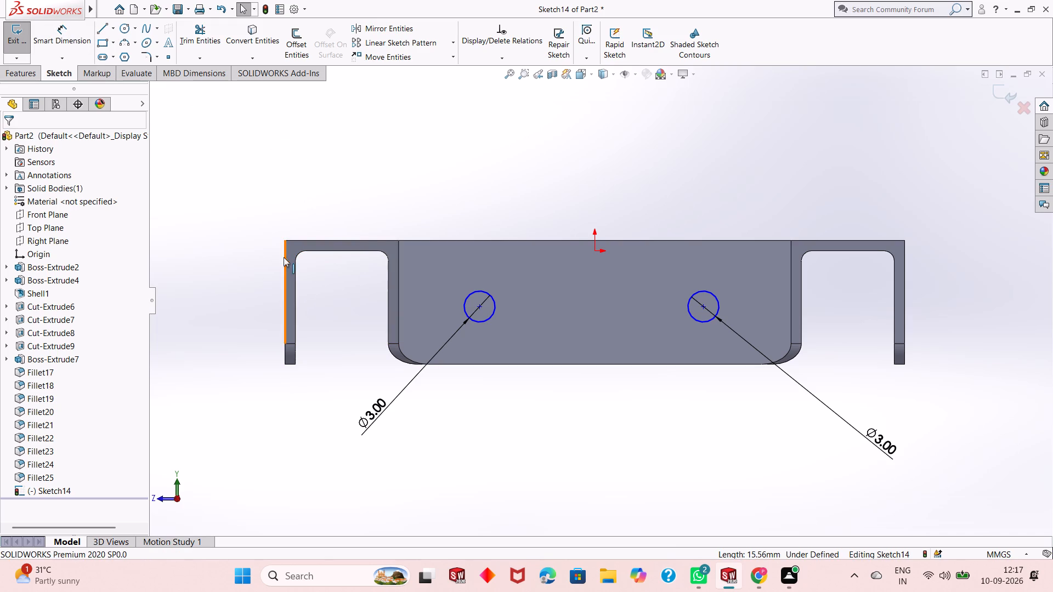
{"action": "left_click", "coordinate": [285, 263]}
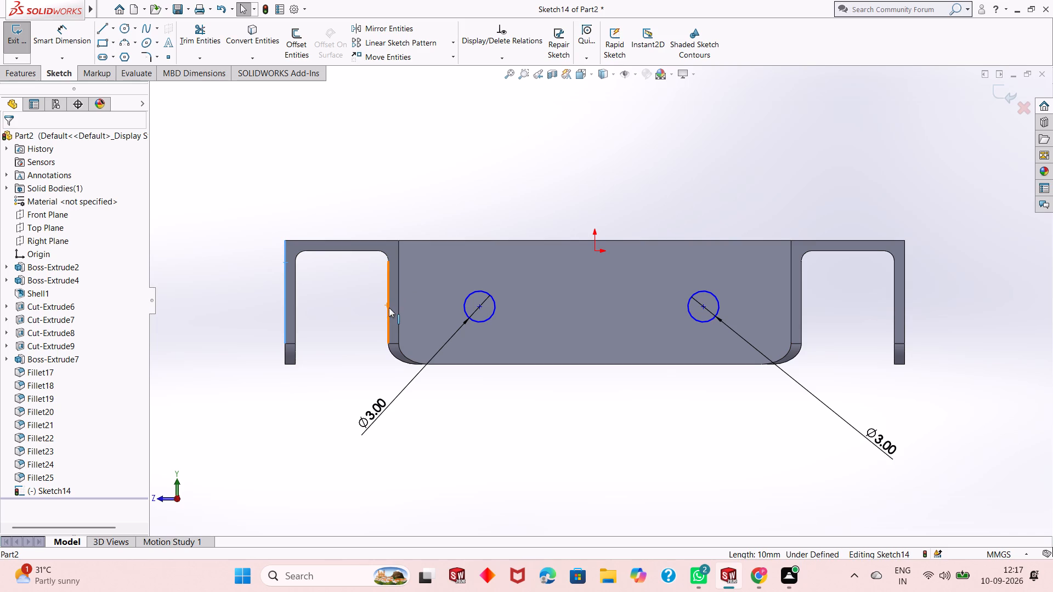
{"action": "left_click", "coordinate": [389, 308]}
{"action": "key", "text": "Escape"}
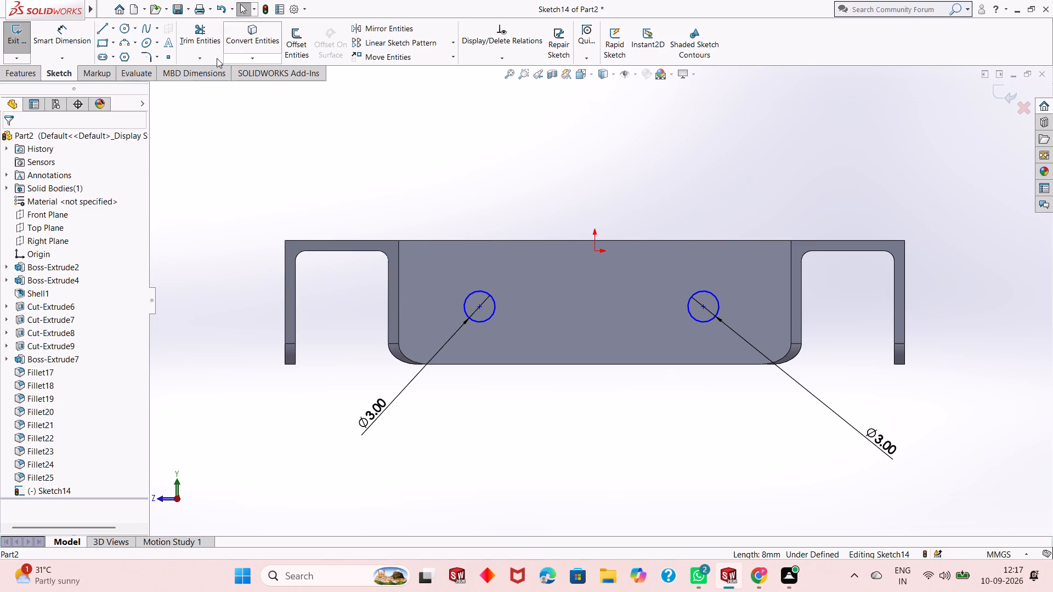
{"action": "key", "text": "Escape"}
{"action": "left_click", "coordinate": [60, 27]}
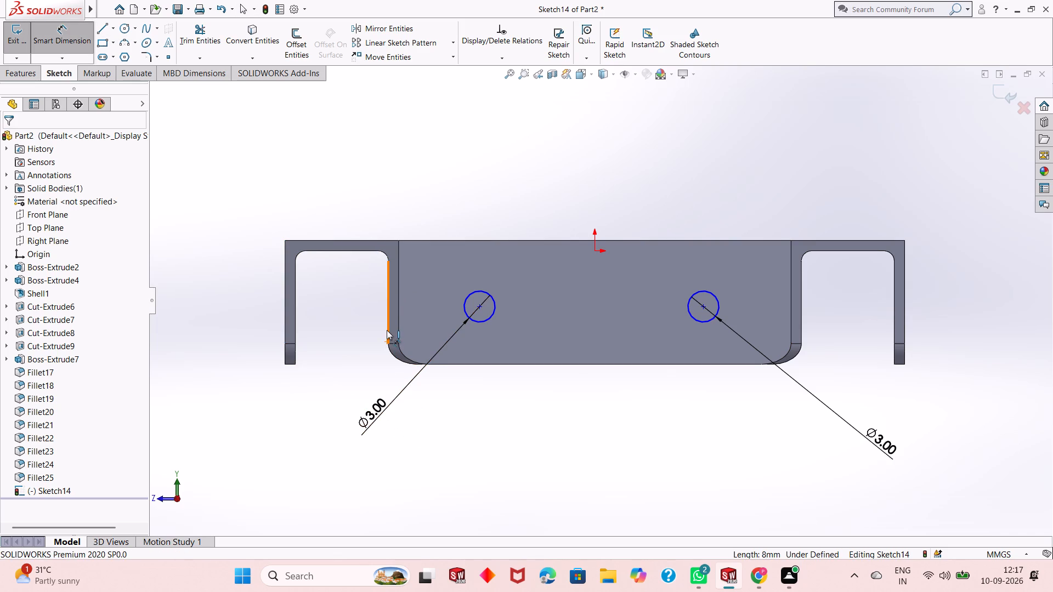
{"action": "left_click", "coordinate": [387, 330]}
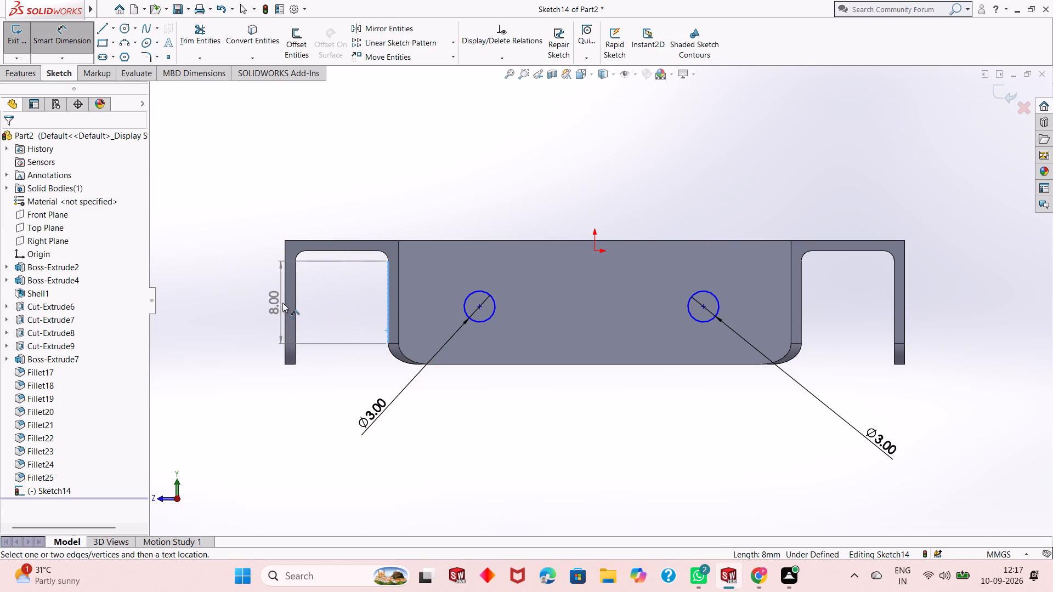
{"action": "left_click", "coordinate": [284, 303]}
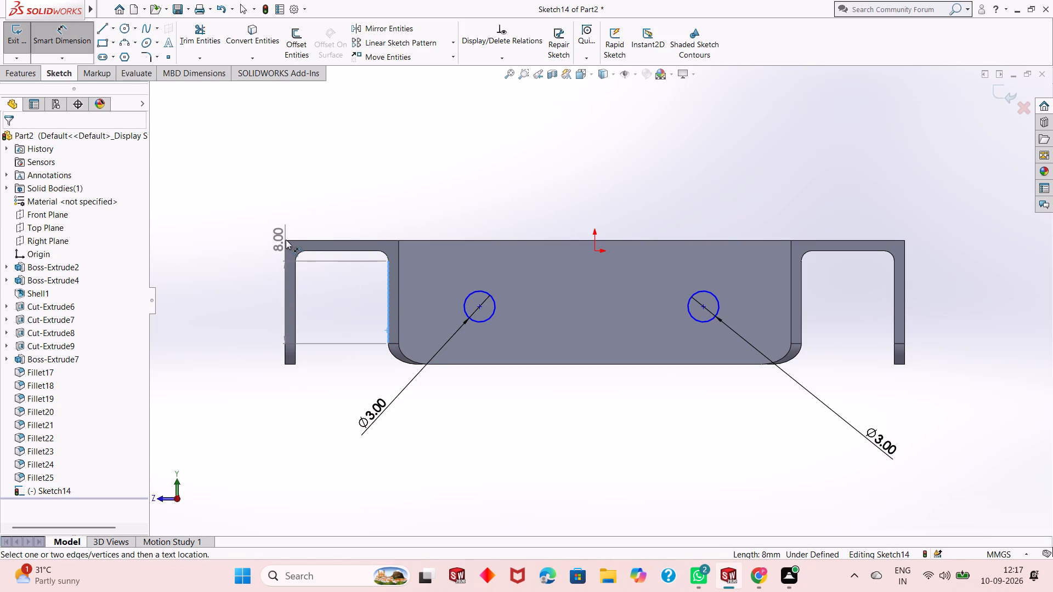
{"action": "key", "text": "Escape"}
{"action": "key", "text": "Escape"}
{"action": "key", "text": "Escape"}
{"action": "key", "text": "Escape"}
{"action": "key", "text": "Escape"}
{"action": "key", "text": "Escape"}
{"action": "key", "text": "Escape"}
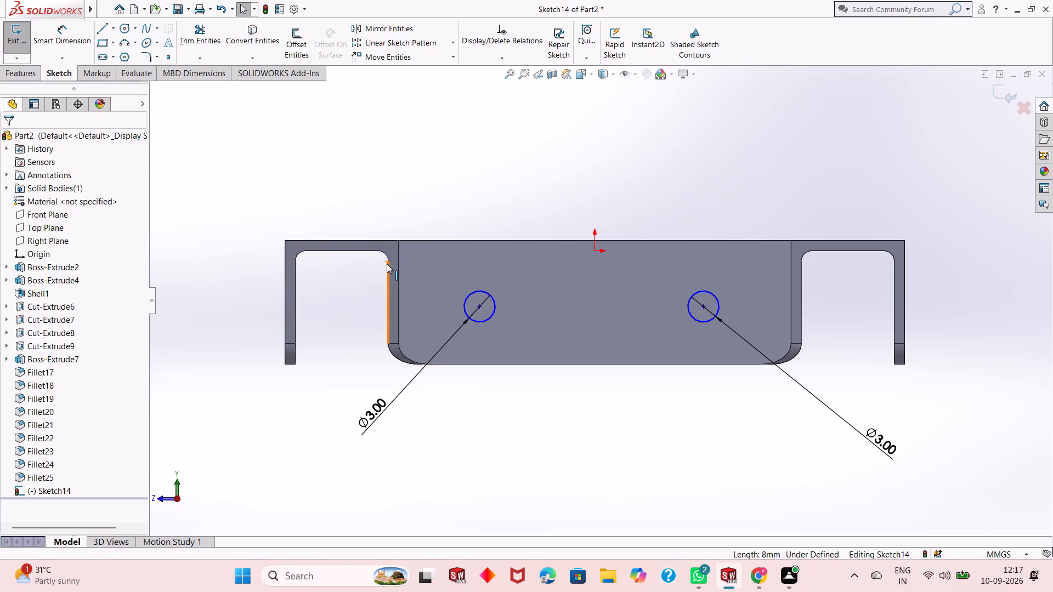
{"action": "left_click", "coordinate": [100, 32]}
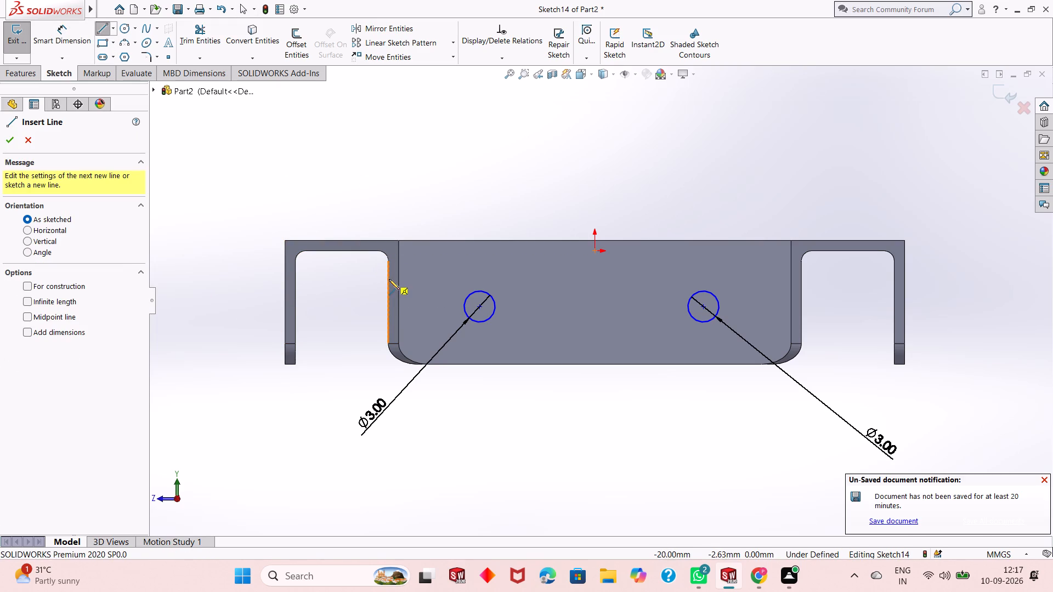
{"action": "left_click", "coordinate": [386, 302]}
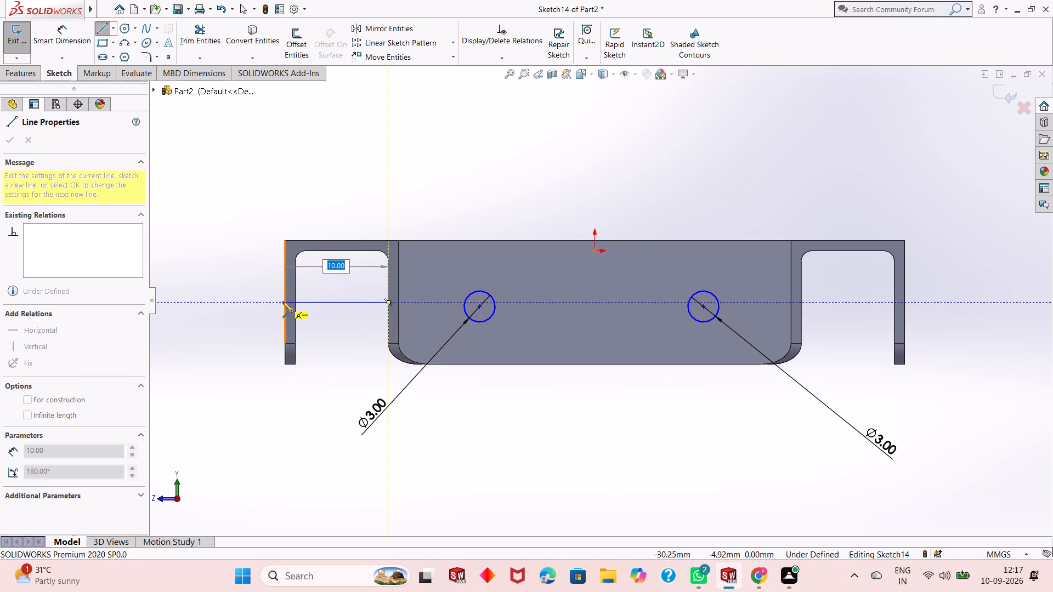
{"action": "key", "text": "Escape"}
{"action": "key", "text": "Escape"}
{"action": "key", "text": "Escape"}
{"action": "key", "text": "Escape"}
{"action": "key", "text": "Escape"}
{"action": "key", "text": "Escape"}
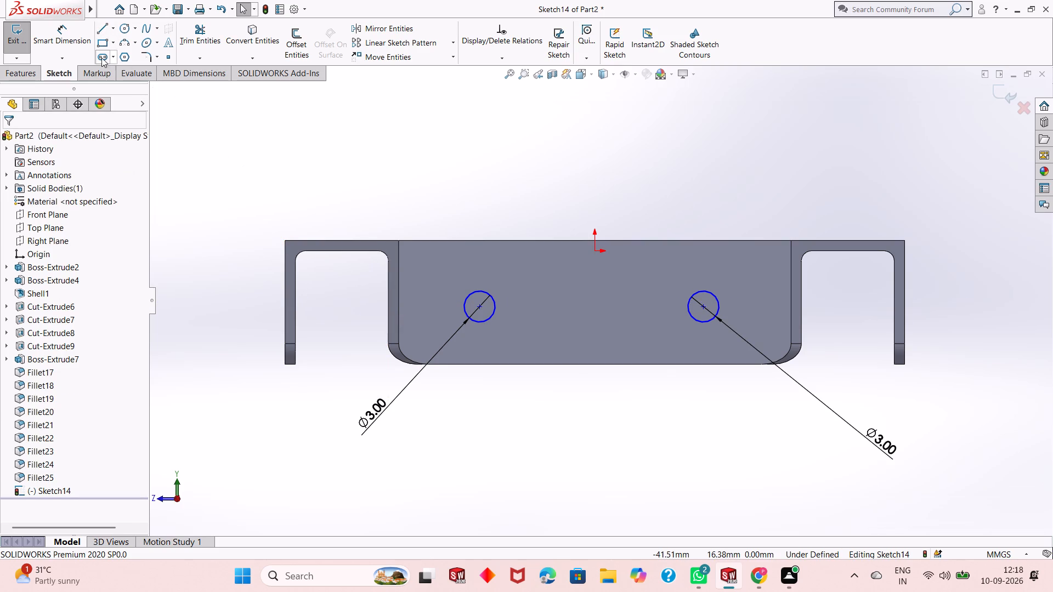
Dimension the left circle's centre 7 mm horizontally from the adjacent outer vertical edge of the end wall.
{"action": "left_click", "coordinate": [78, 42]}
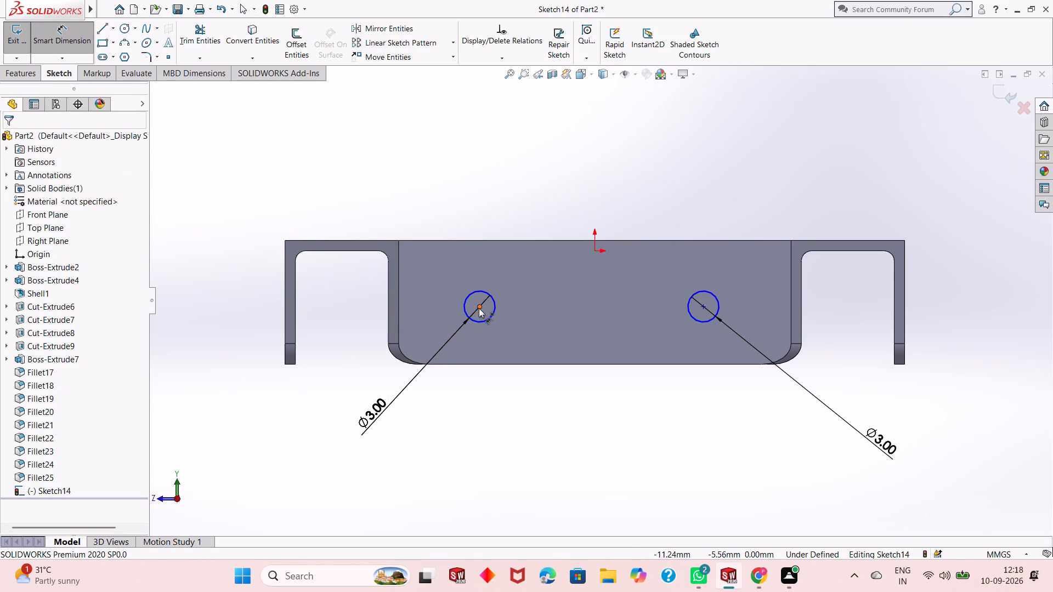
{"action": "left_click", "coordinate": [479, 308]}
{"action": "left_click", "coordinate": [389, 305]}
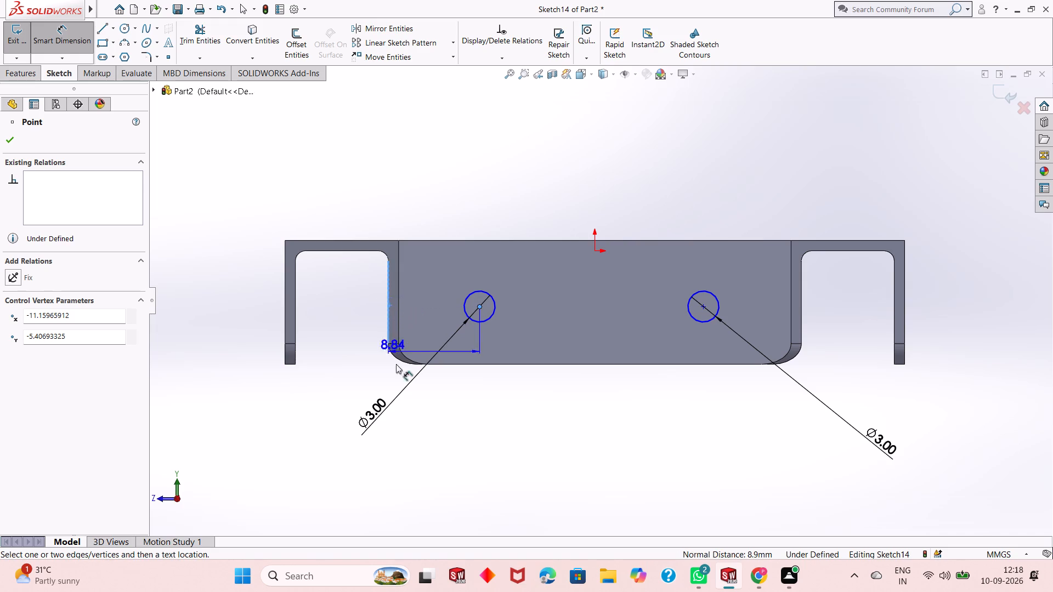
{"action": "left_click", "coordinate": [411, 422]}
{"action": "key", "text": "7"}
{"action": "key", "text": "Return"}
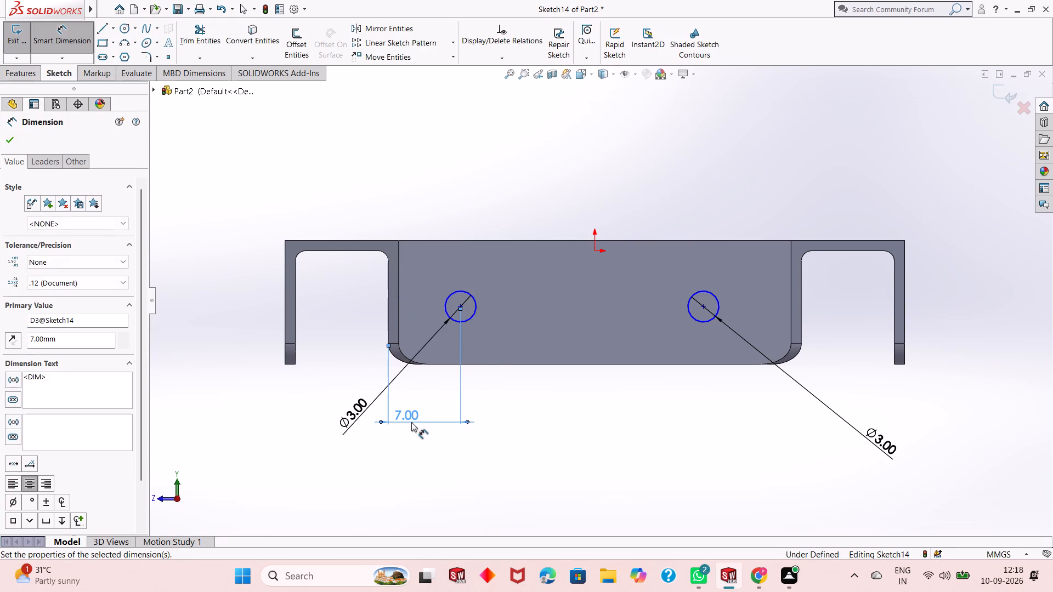
Dimension the left circle's centre 5 mm above the end wall's bottom edge.
{"action": "left_click", "coordinate": [462, 305]}
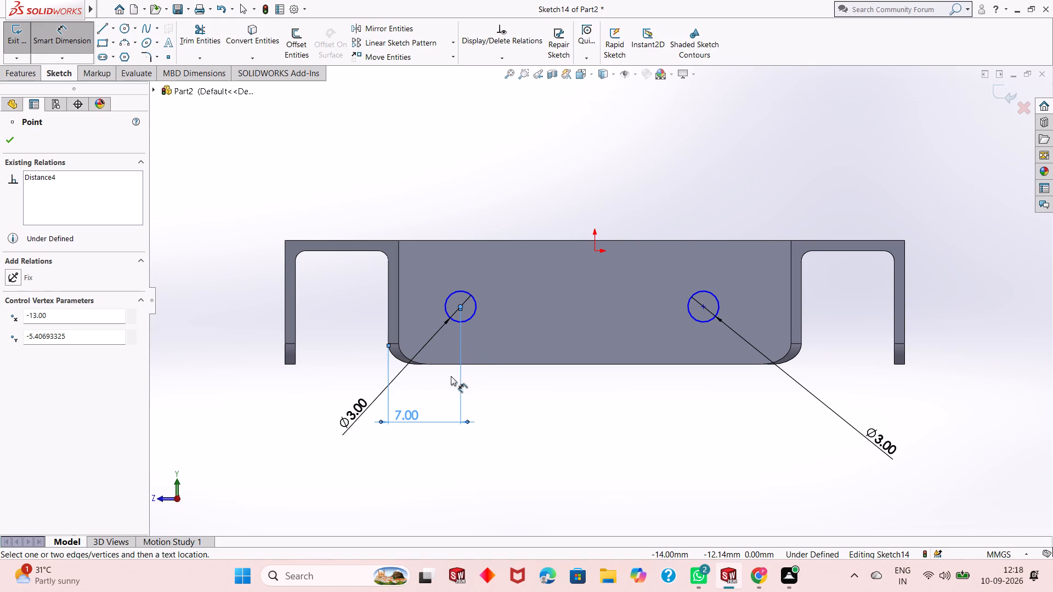
{"action": "left_click", "coordinate": [465, 363]}
{"action": "left_click", "coordinate": [293, 375]}
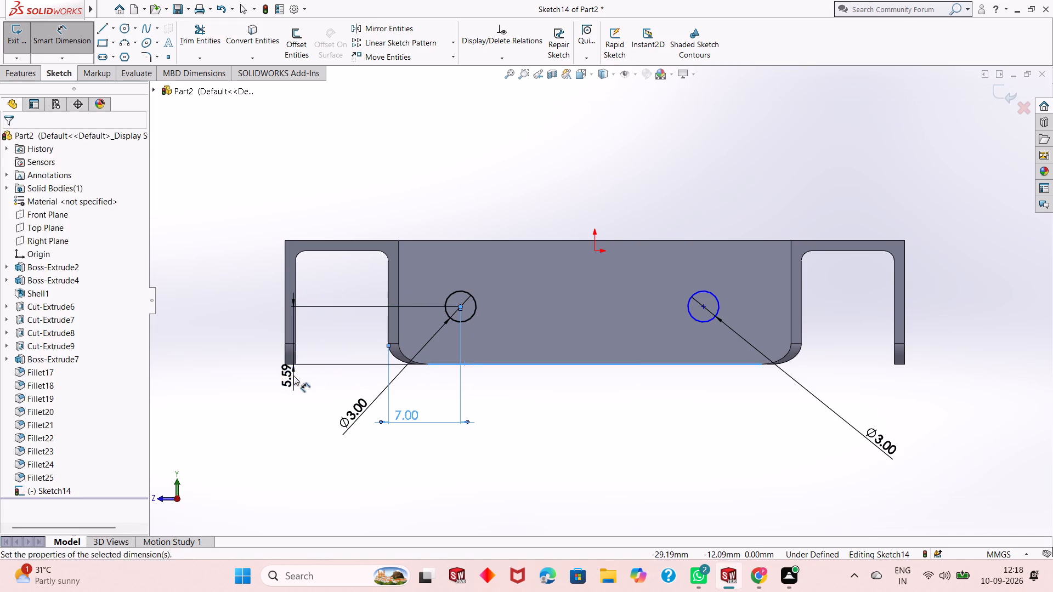
{"action": "key", "text": "5"}
{"action": "key", "text": "Return"}
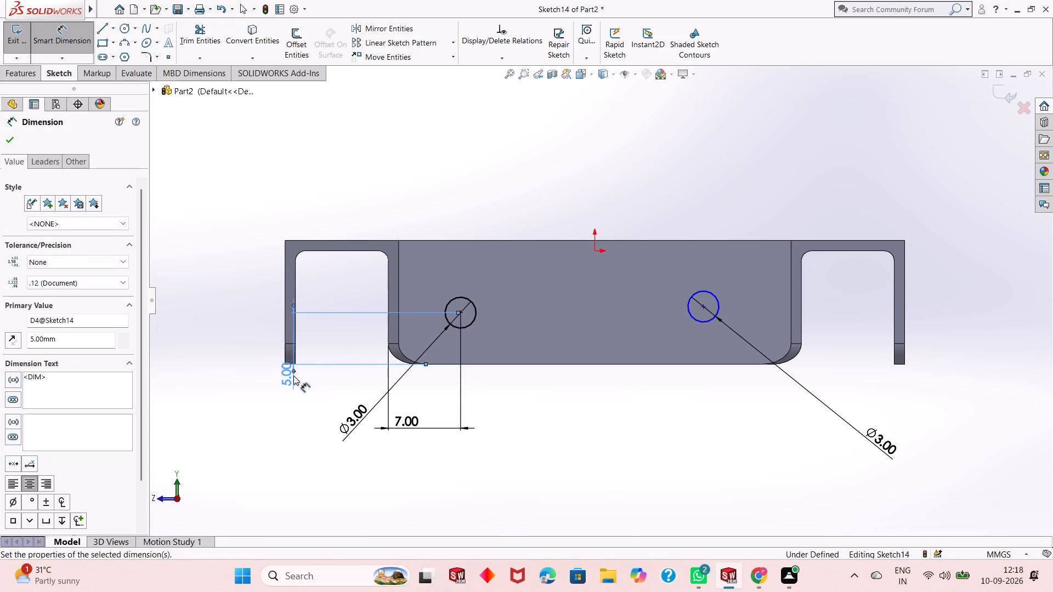
Dimension the right circle's centre 5 mm above the end wall's bottom edge.
{"action": "left_click", "coordinate": [705, 308]}
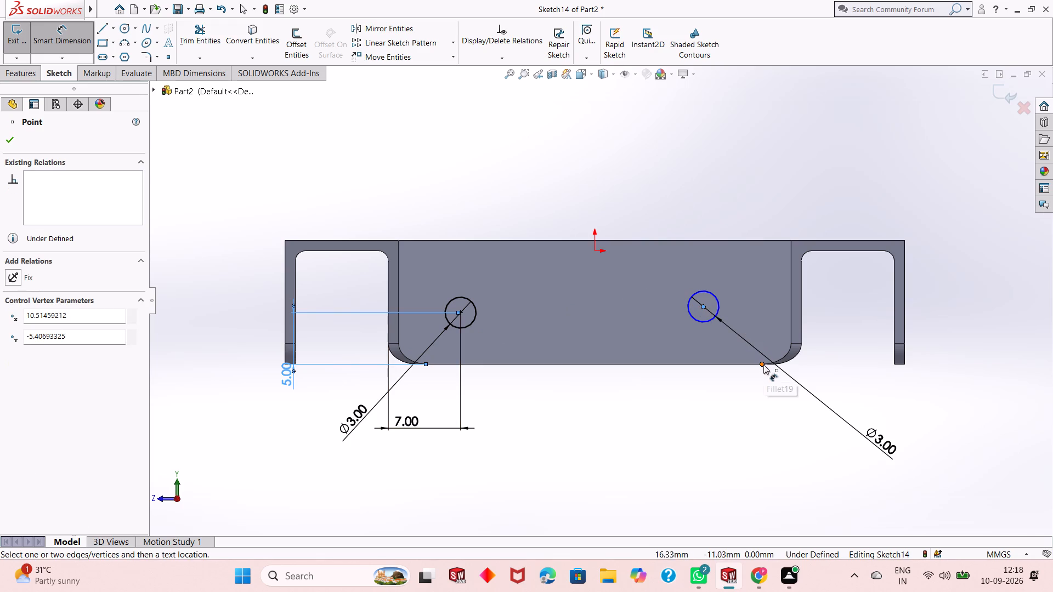
{"action": "left_click", "coordinate": [726, 365]}
{"action": "left_click", "coordinate": [842, 366]}
{"action": "key", "text": "5"}
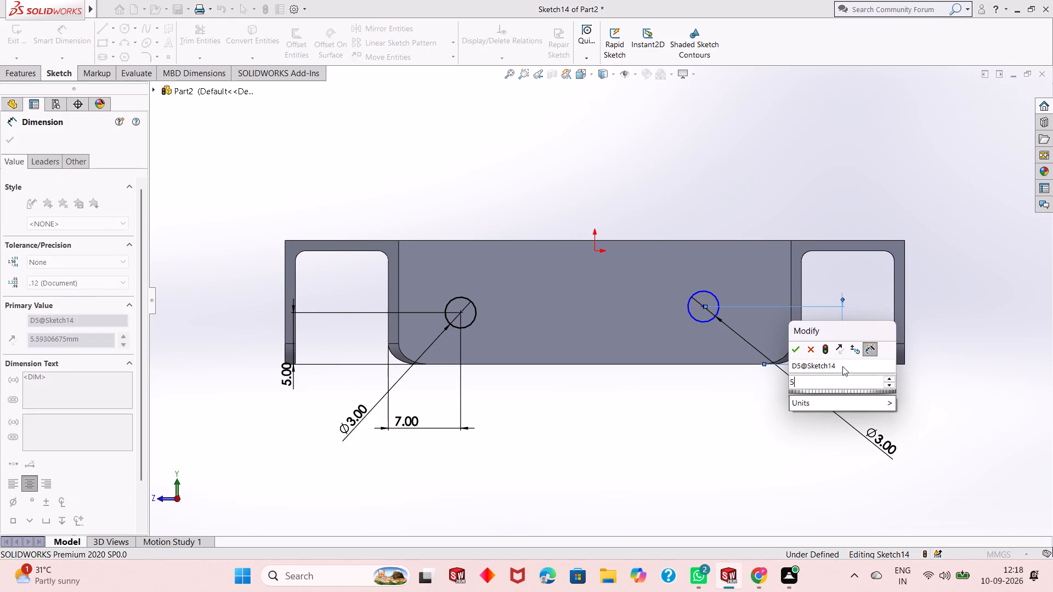
{"action": "key", "text": "Return"}
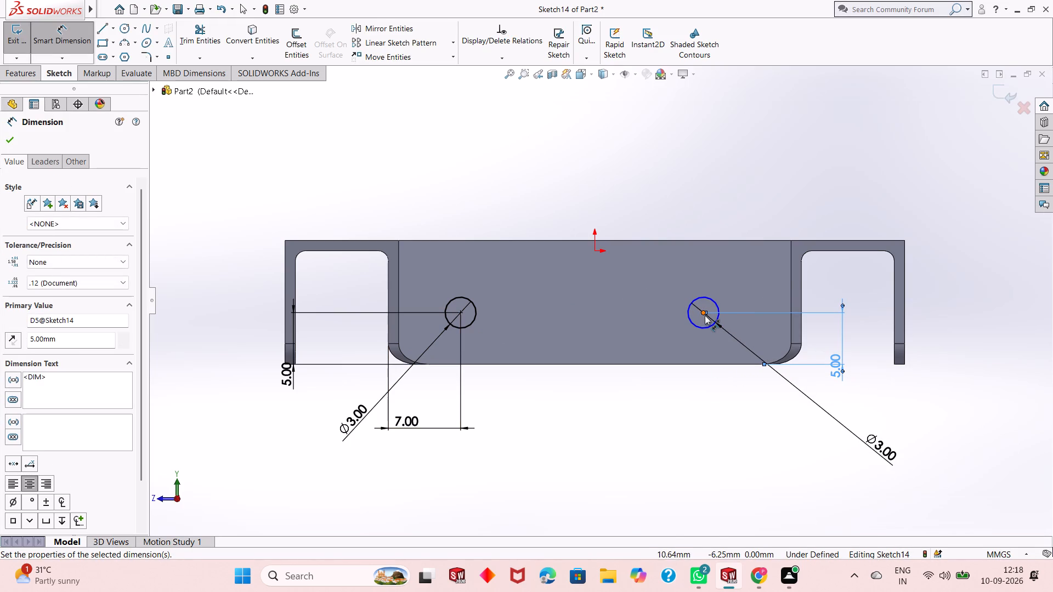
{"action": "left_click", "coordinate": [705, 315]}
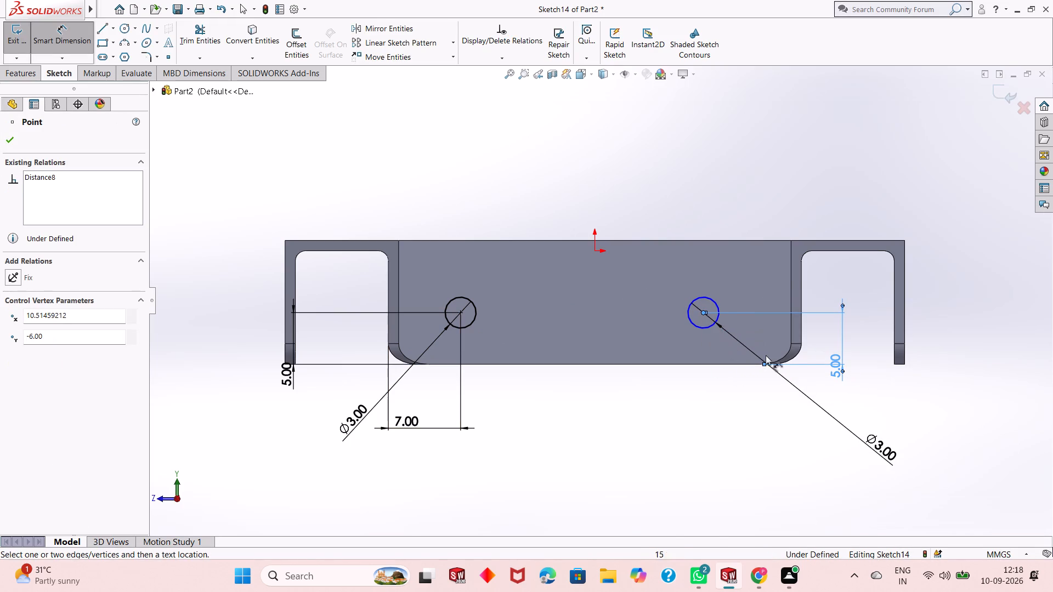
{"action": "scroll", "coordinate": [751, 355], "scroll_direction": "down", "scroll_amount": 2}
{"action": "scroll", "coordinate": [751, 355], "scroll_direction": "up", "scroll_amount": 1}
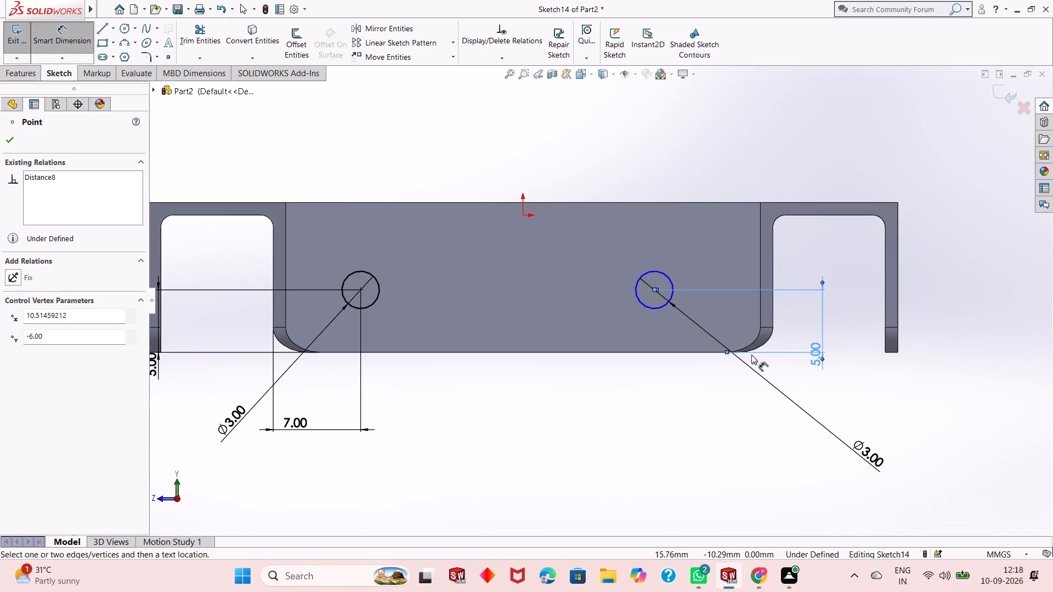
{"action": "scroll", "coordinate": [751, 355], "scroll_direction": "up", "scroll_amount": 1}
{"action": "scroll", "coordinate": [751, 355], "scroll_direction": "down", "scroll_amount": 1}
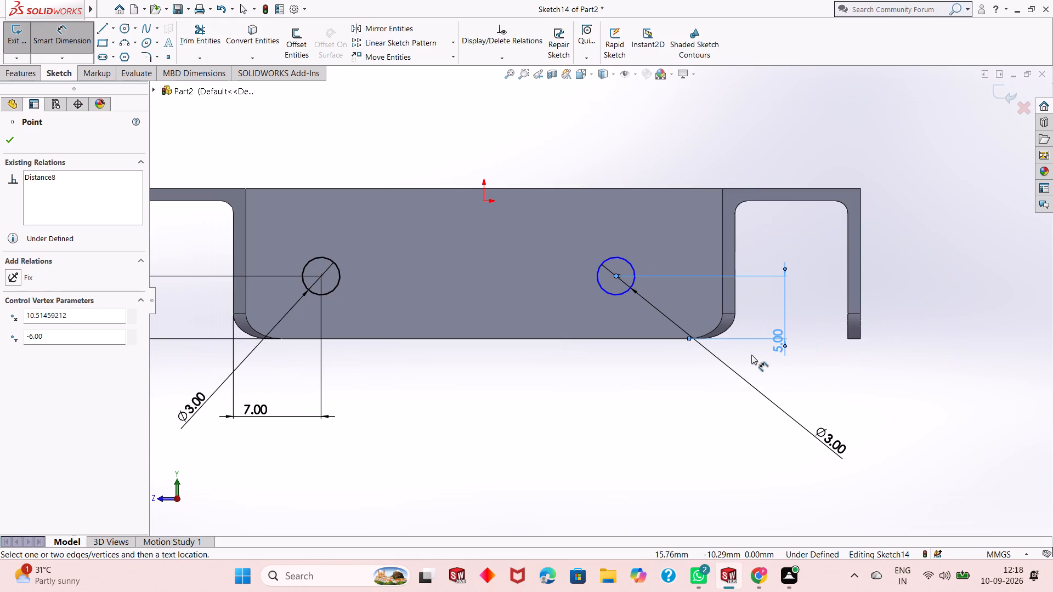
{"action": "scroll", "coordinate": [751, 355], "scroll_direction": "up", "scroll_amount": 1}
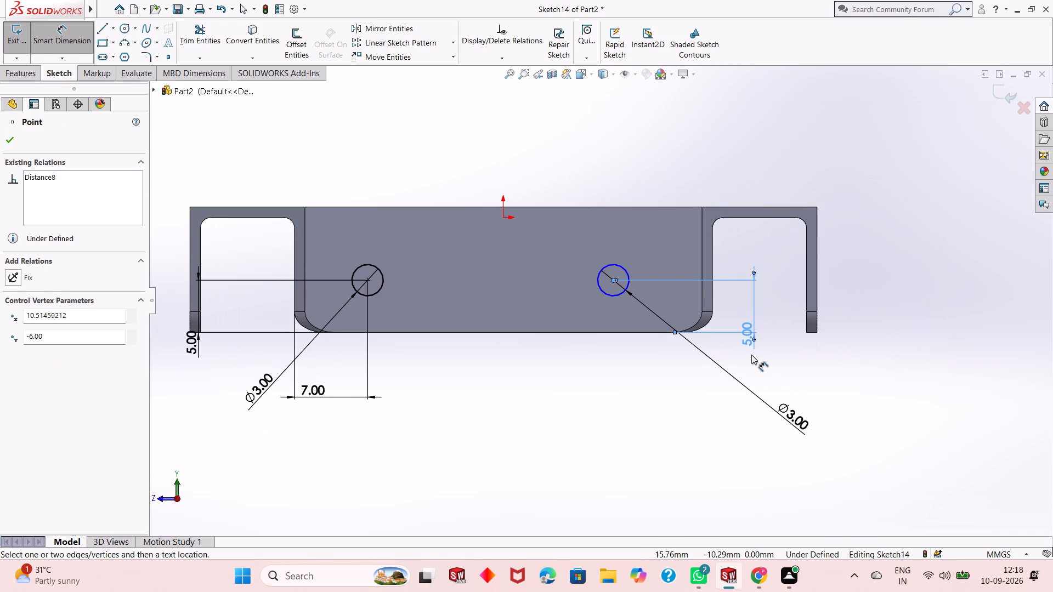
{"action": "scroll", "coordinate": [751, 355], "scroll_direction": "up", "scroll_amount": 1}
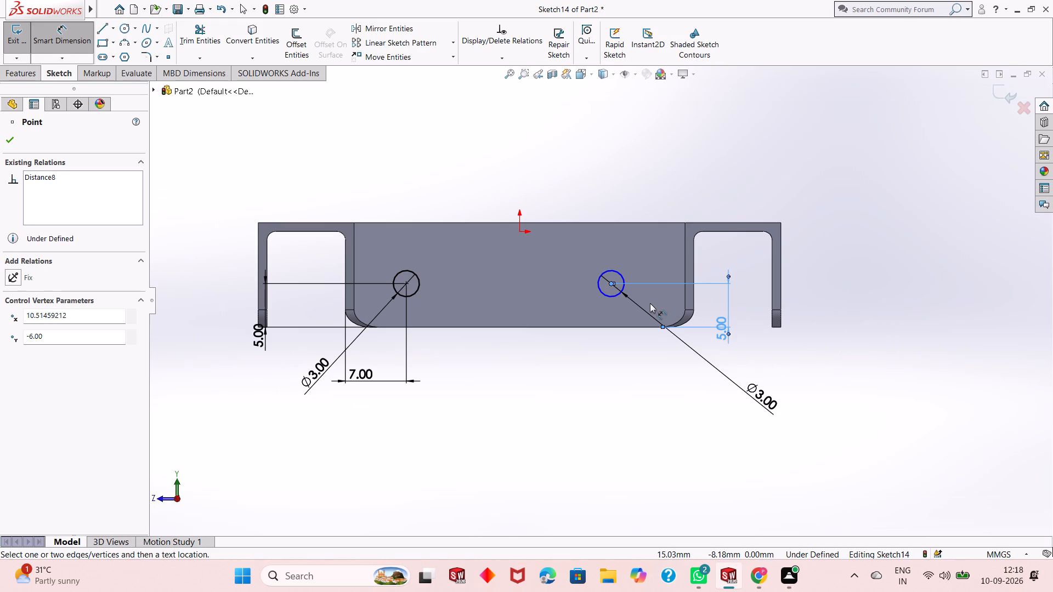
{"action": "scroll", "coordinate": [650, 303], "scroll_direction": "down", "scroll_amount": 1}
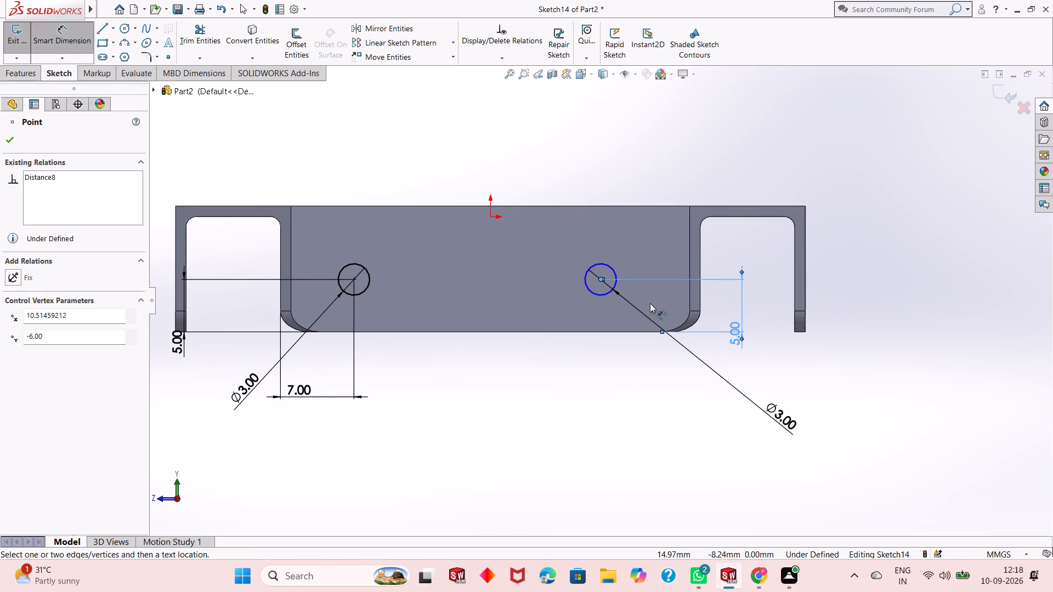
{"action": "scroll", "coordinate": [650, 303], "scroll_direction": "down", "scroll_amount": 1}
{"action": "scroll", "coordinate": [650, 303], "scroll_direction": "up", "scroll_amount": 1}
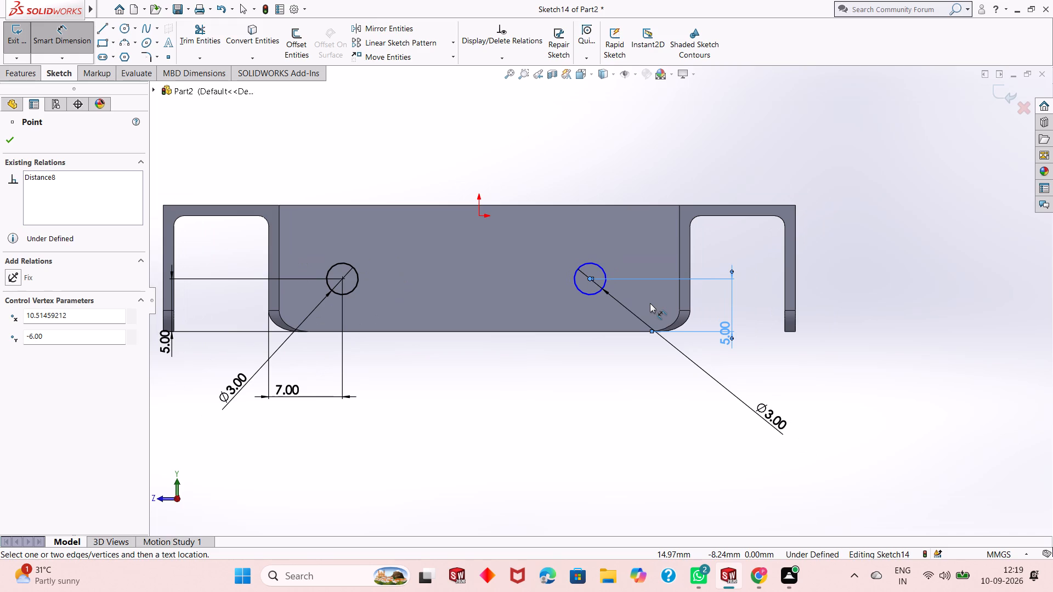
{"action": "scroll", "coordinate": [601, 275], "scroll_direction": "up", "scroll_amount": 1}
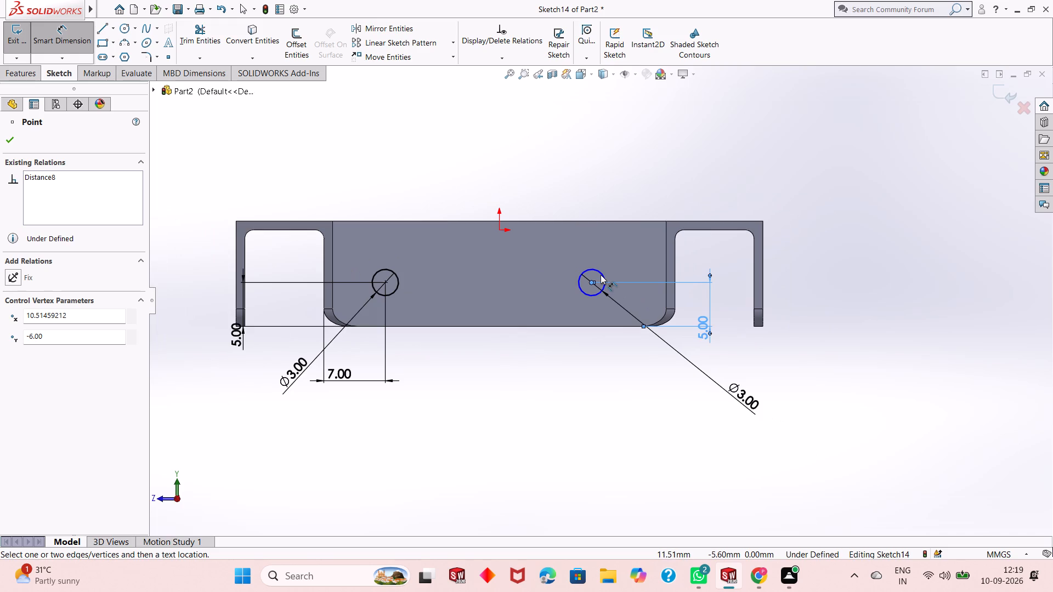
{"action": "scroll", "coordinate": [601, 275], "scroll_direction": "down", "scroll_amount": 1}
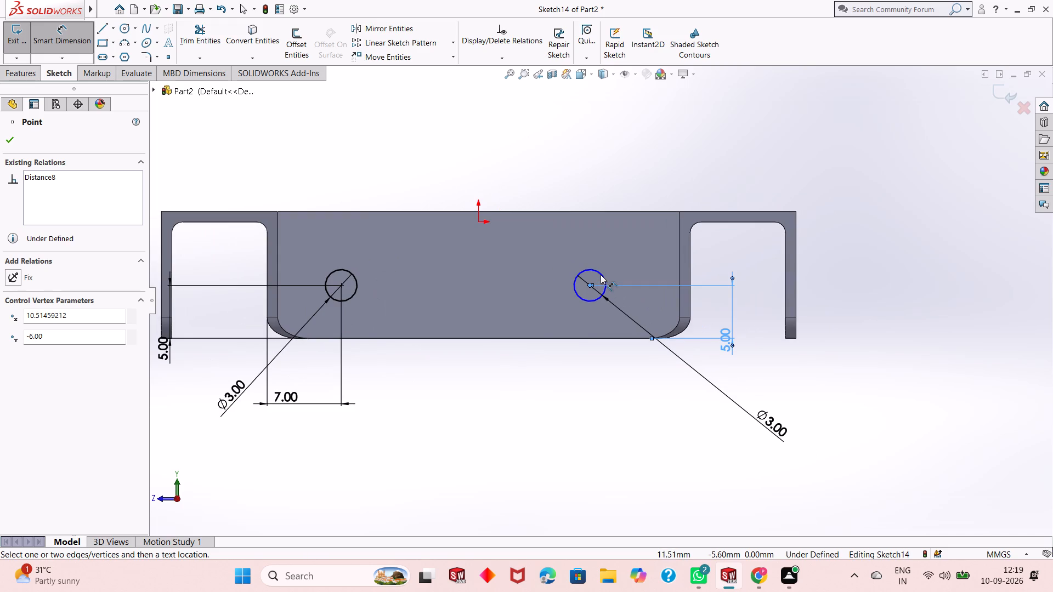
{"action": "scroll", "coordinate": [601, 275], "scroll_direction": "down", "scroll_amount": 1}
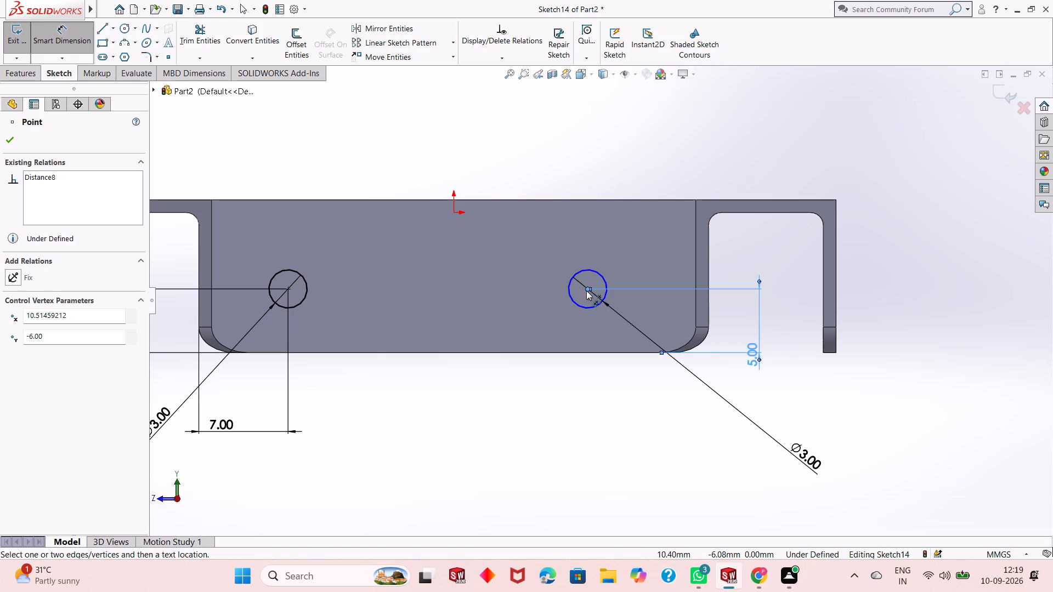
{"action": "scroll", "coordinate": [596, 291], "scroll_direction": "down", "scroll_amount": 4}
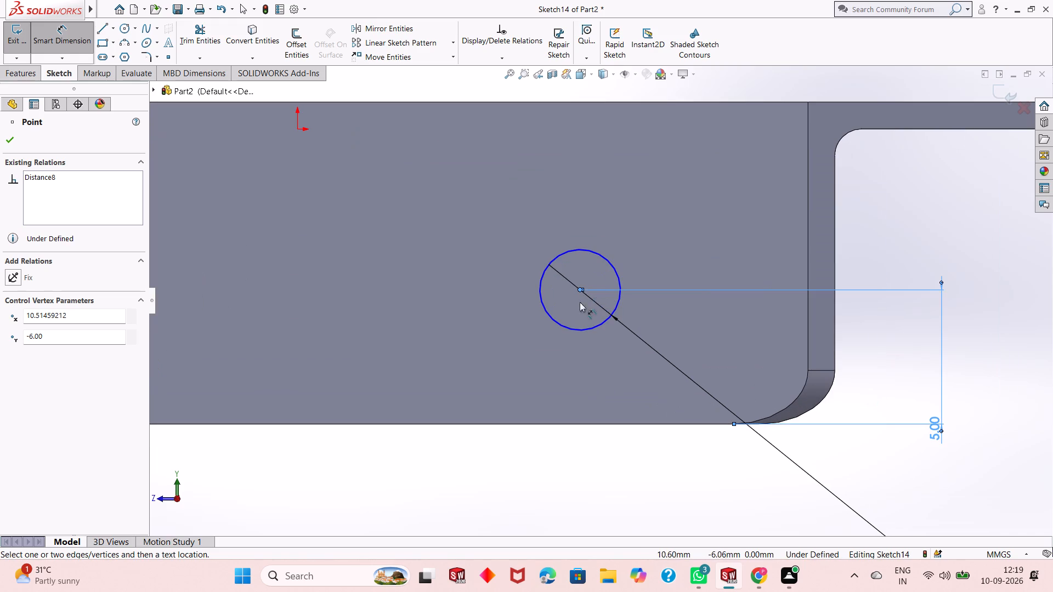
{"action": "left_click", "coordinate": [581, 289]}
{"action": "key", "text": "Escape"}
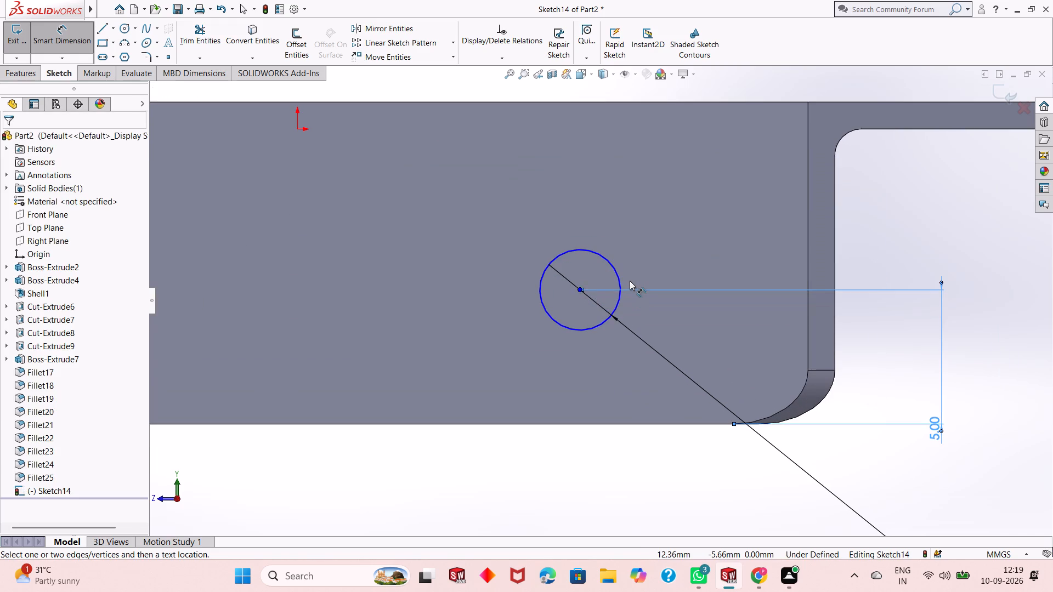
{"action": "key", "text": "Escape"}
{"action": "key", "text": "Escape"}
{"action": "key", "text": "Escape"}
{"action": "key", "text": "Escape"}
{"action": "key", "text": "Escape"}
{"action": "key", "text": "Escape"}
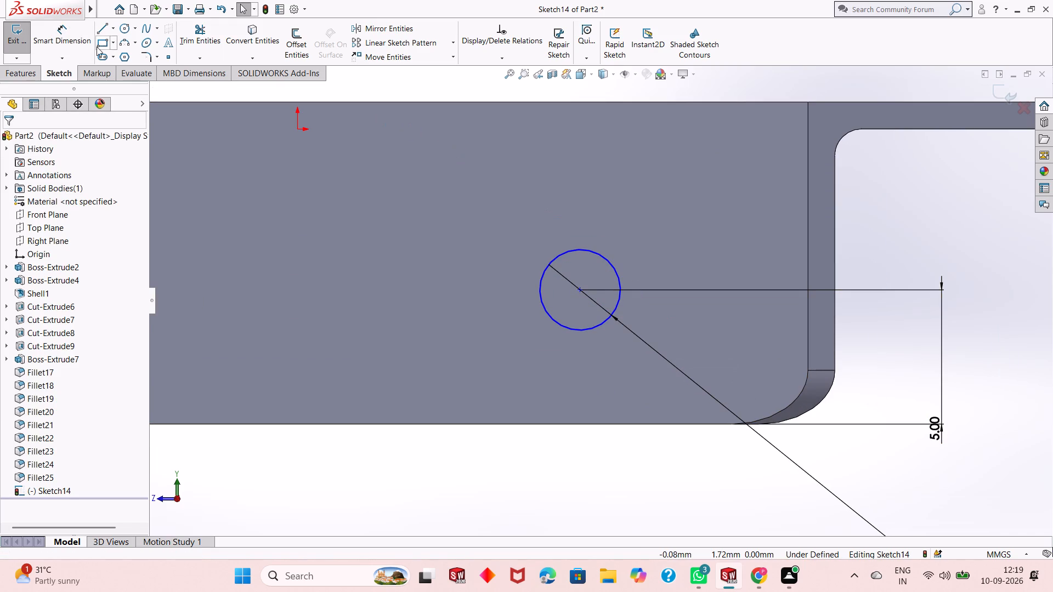
Dimension the right circle's centre 10 mm horizontally from the adjacent outer vertical edge of the end wall.
{"action": "left_click", "coordinate": [60, 46]}
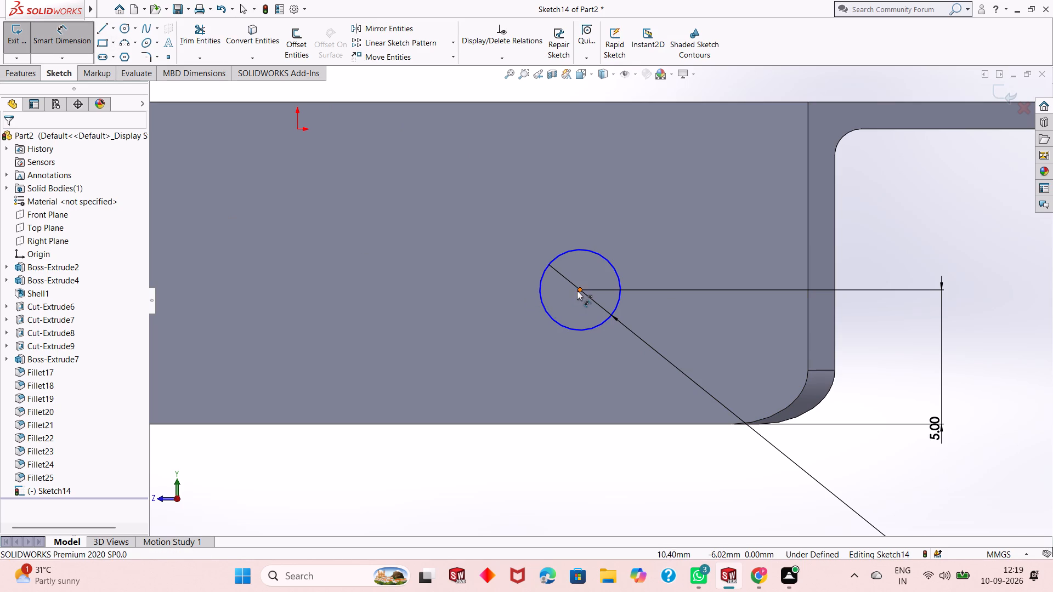
{"action": "left_click", "coordinate": [579, 291]}
{"action": "scroll", "coordinate": [604, 339], "scroll_direction": "up", "scroll_amount": 4}
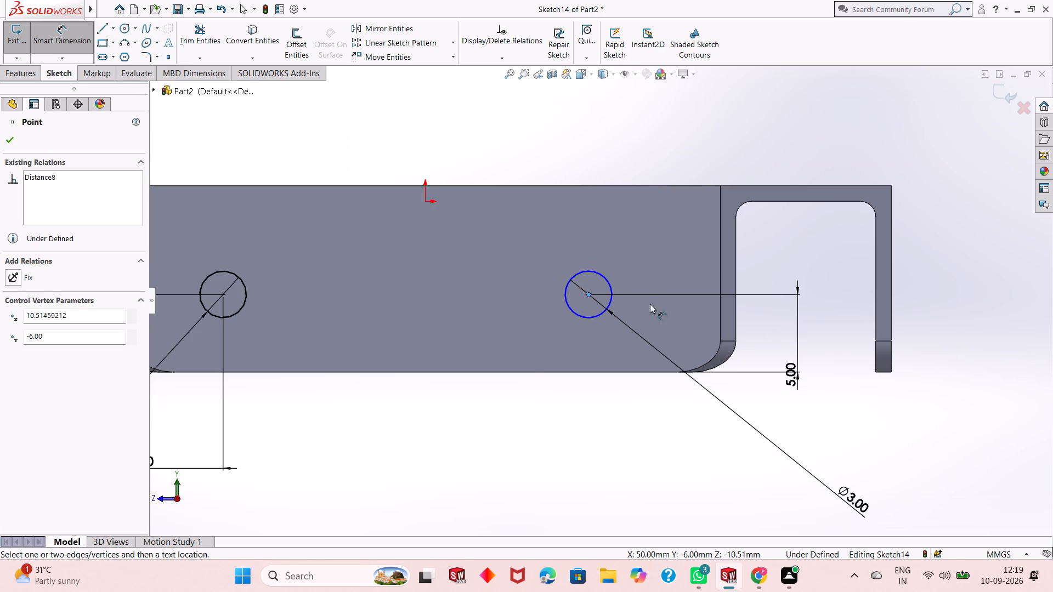
{"action": "scroll", "coordinate": [655, 298], "scroll_direction": "up", "scroll_amount": 1}
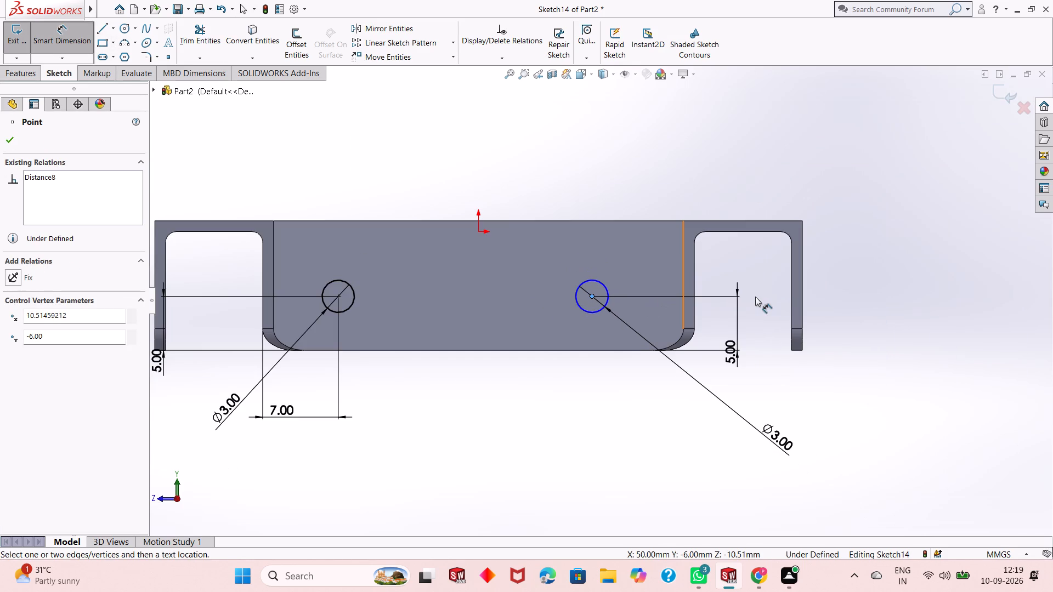
{"action": "scroll", "coordinate": [747, 298], "scroll_direction": "up", "scroll_amount": 2}
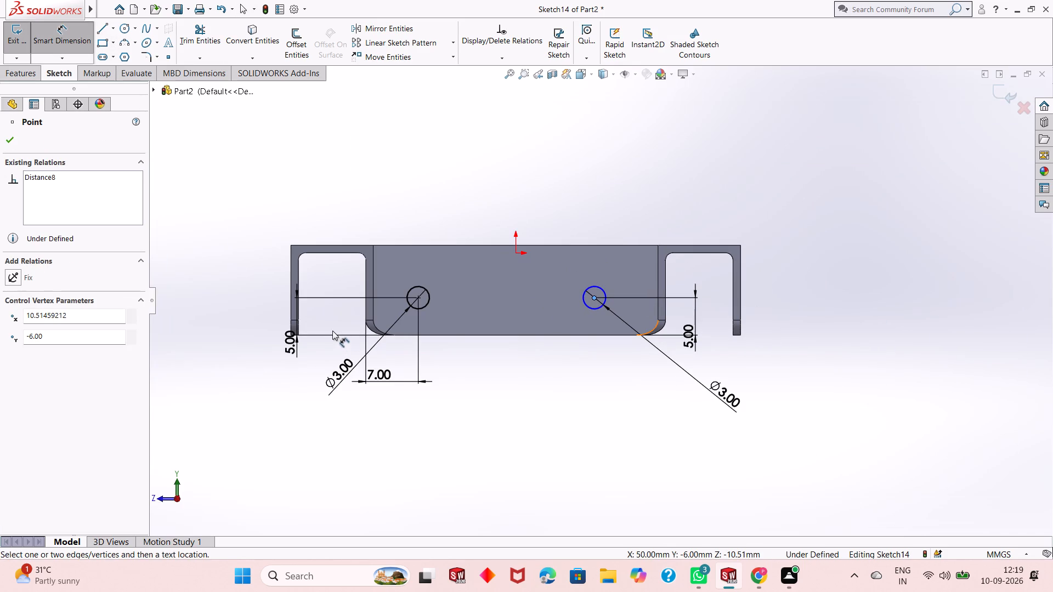
{"action": "scroll", "coordinate": [330, 324], "scroll_direction": "down", "scroll_amount": 1}
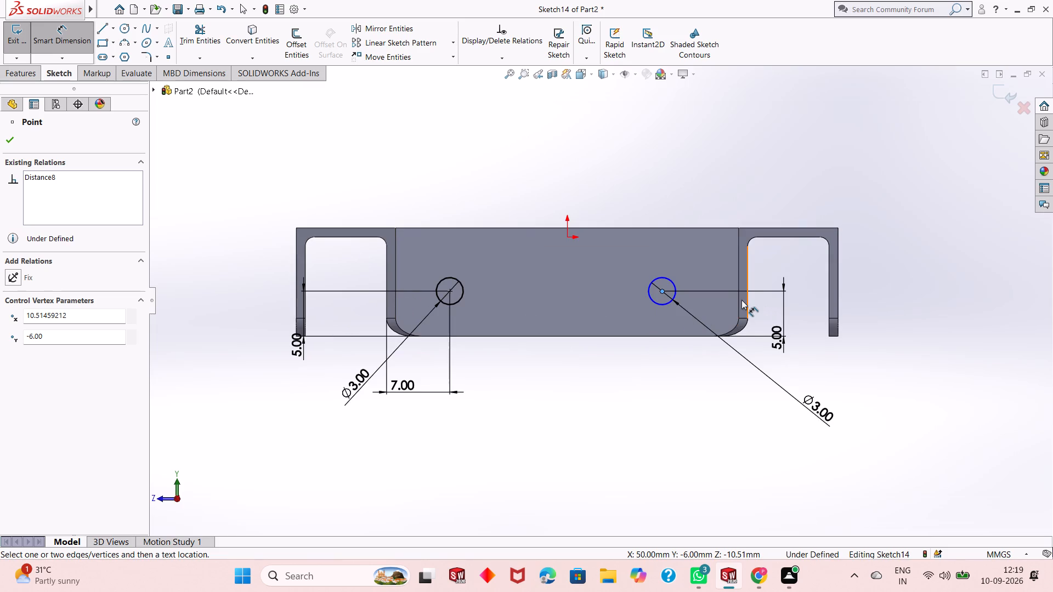
{"action": "left_click", "coordinate": [749, 300]}
{"action": "left_click", "coordinate": [734, 374]}
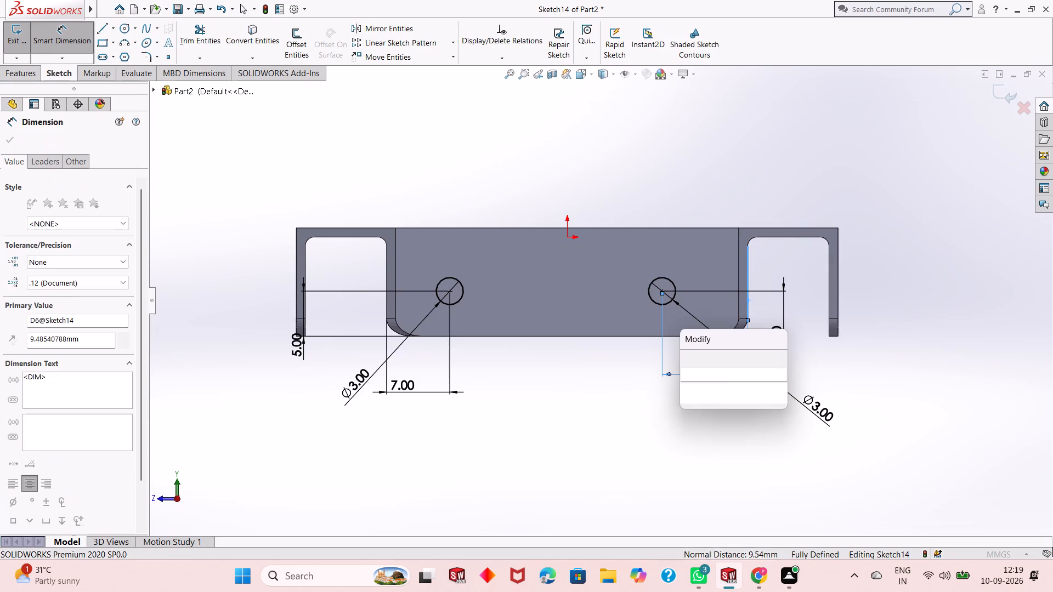
{"action": "type", "text": "10"}
{"action": "key", "text": "Return"}
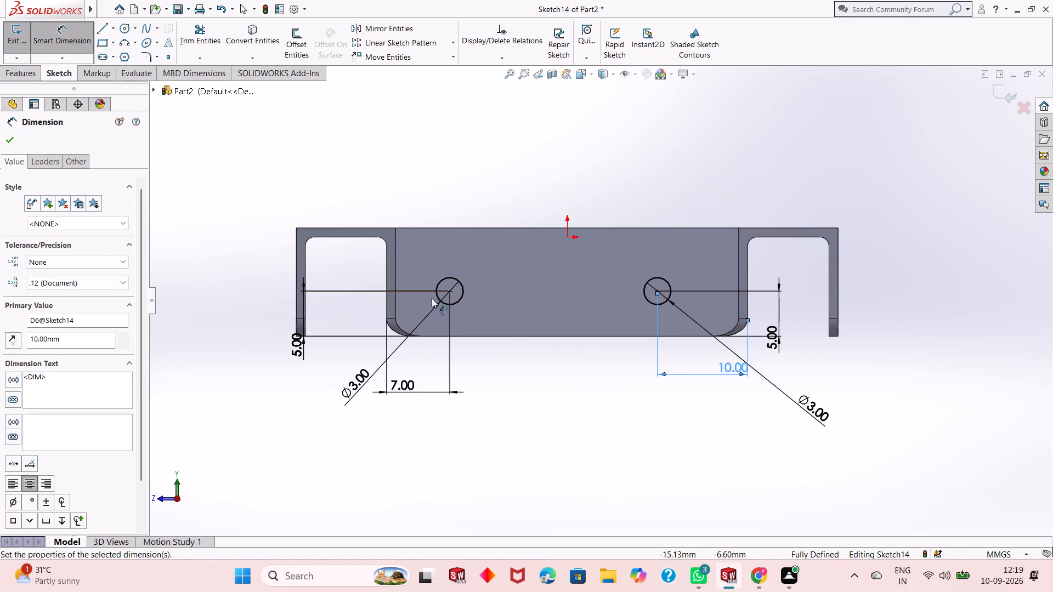
{"action": "left_click", "coordinate": [10, 141]}
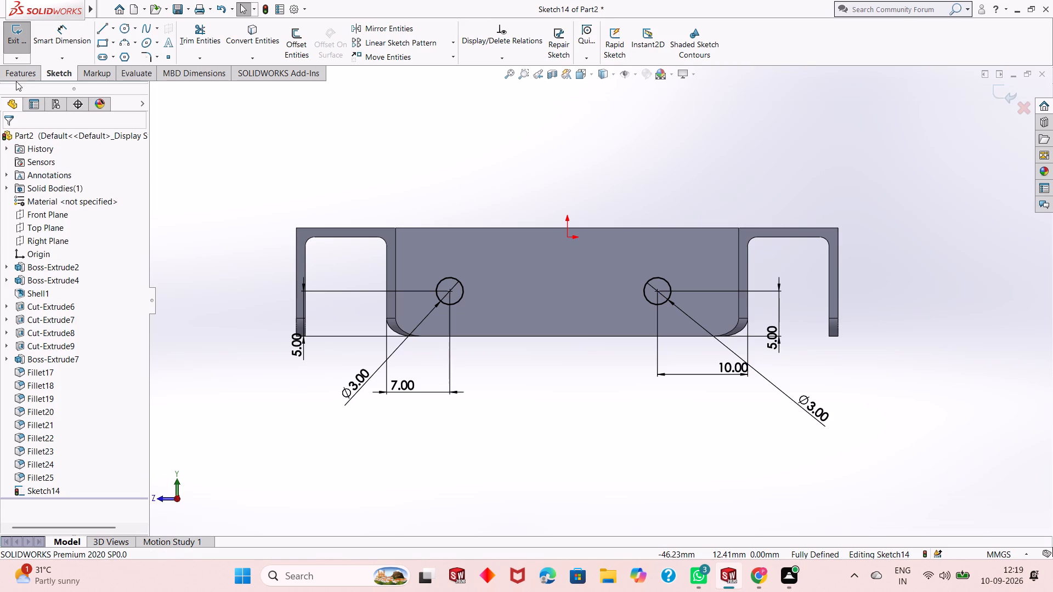
Cut-extrude both 3 mm circles with the Through All end condition so the holes pass through both end walls.
{"action": "left_click", "coordinate": [16, 81]}
{"action": "left_click", "coordinate": [20, 73]}
{"action": "left_click", "coordinate": [204, 37]}
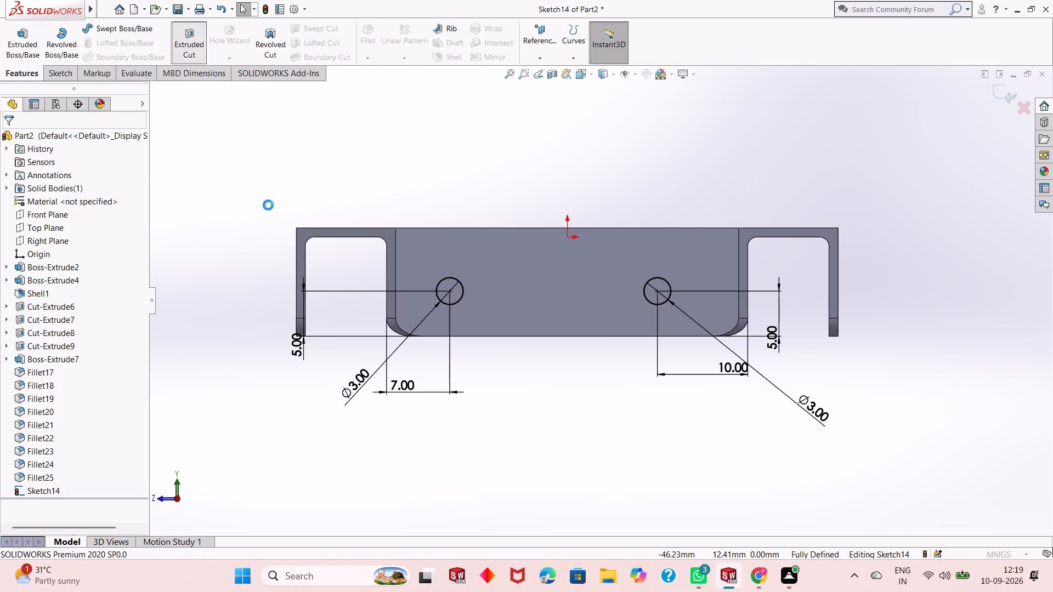
{"action": "left_click", "coordinate": [90, 213]}
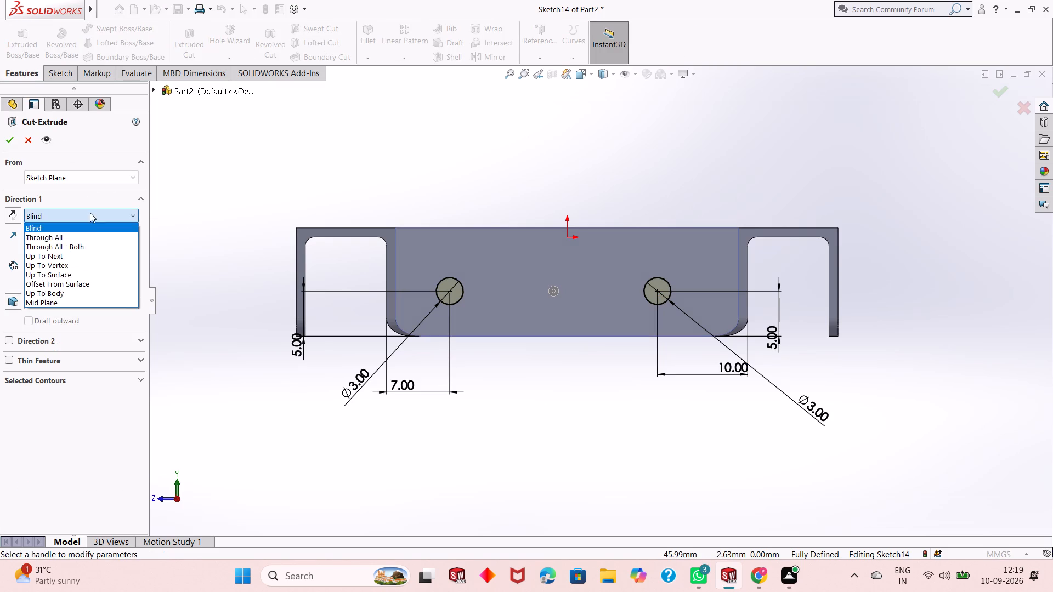
{"action": "left_click", "coordinate": [96, 239]}
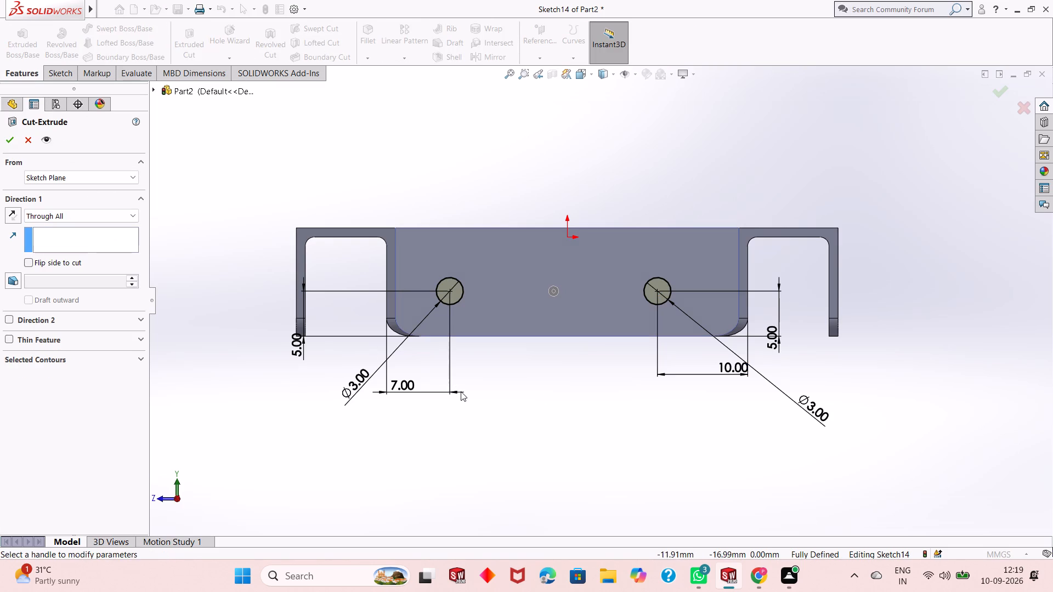
{"action": "middle_click_drag", "start_coordinate": [464, 392], "coordinate": [471, 255]}
{"action": "middle_click_drag", "start_coordinate": [471, 255], "coordinate": [457, 346]}
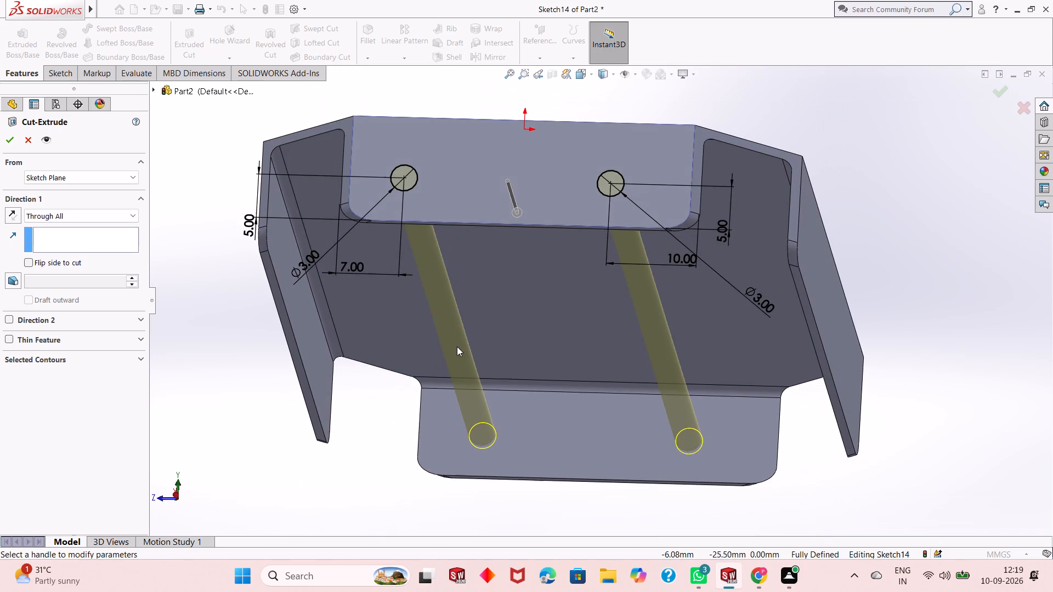
{"action": "left_click", "coordinate": [13, 145]}
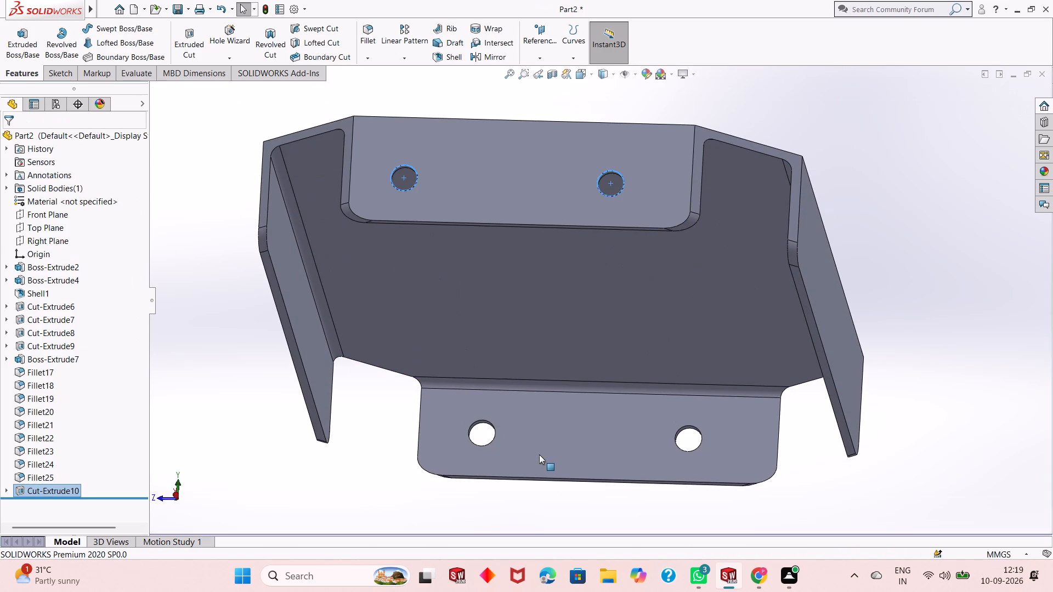
{"action": "key", "text": "Escape"}
{"action": "key", "text": "Escape"}
Start a new sketch on the outer face of the tray's long side wall.
{"action": "middle_click_drag", "start_coordinate": [552, 456], "coordinate": [555, 350]}
{"action": "scroll", "coordinate": [558, 339], "scroll_direction": "down", "scroll_amount": 3}
{"action": "scroll", "coordinate": [558, 336], "scroll_direction": "up", "scroll_amount": 5}
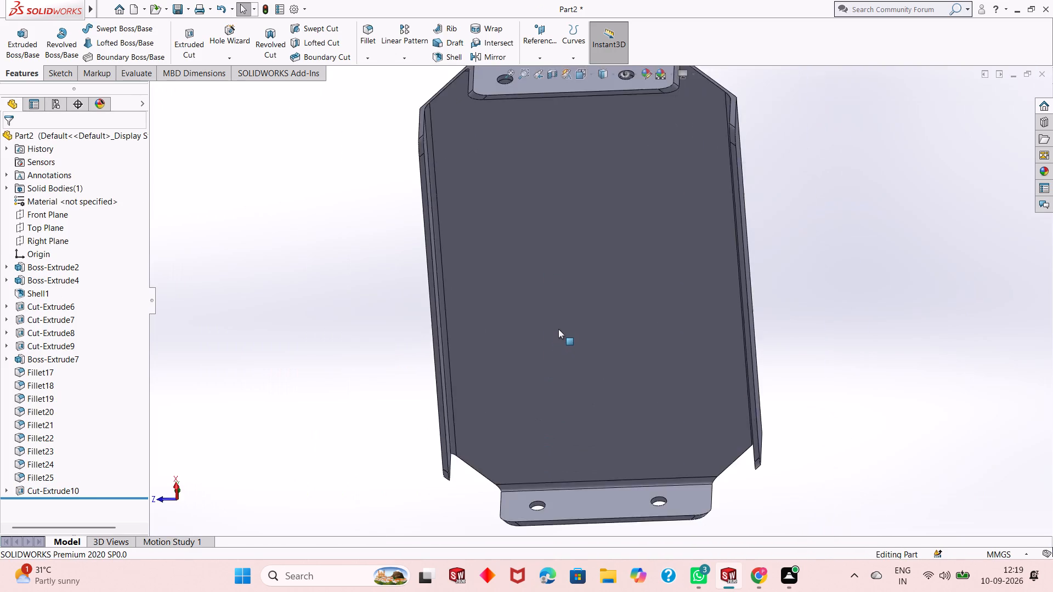
{"action": "scroll", "coordinate": [558, 329], "scroll_direction": "up", "scroll_amount": 4}
{"action": "middle_click_drag", "start_coordinate": [624, 377], "coordinate": [625, 258]}
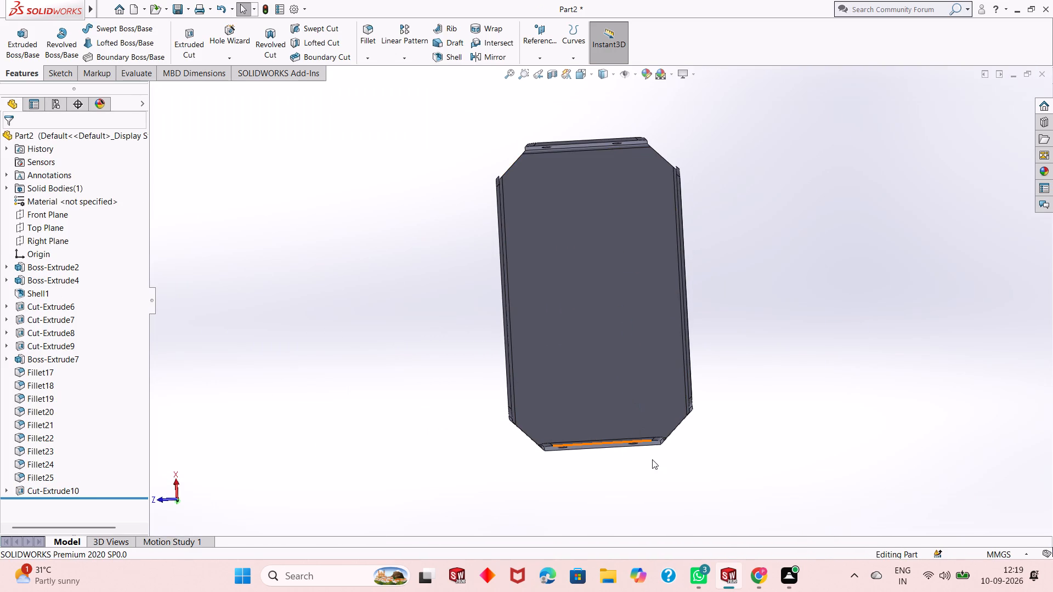
{"action": "middle_click_drag", "start_coordinate": [597, 473], "coordinate": [591, 335]}
{"action": "scroll", "coordinate": [586, 385], "scroll_direction": "down", "scroll_amount": 4}
{"action": "middle_click_drag", "start_coordinate": [585, 379], "coordinate": [610, 292]}
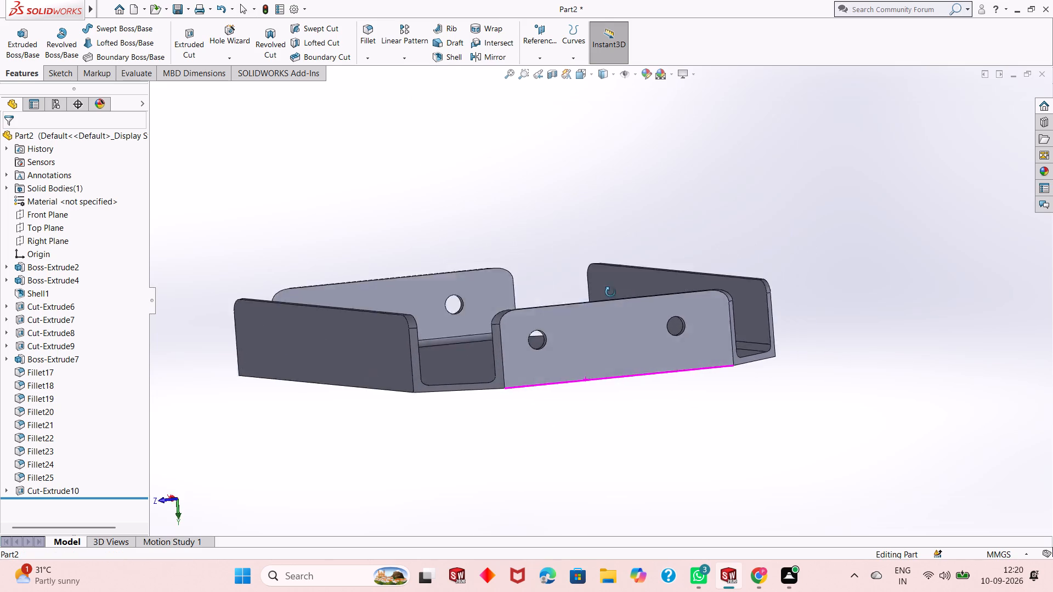
{"action": "middle_click_drag", "start_coordinate": [610, 292], "coordinate": [684, 288]}
{"action": "scroll", "coordinate": [685, 288], "scroll_direction": "up", "scroll_amount": 4}
{"action": "scroll", "coordinate": [373, 350], "scroll_direction": "down", "scroll_amount": 3}
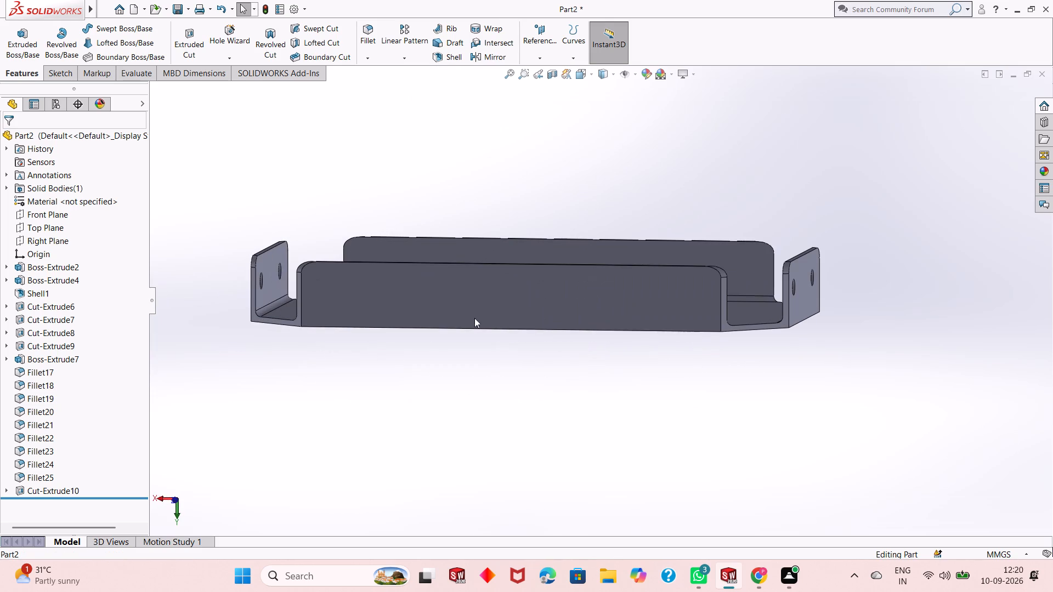
{"action": "left_click", "coordinate": [506, 305]}
{"action": "left_click", "coordinate": [558, 275]}
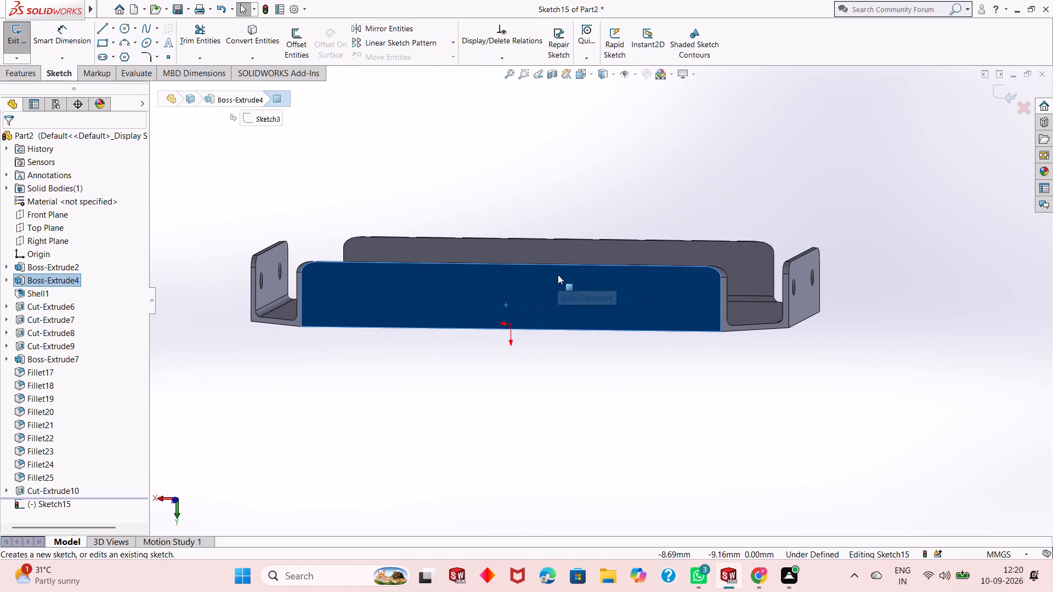
{"action": "key", "text": "ctrl+8"}
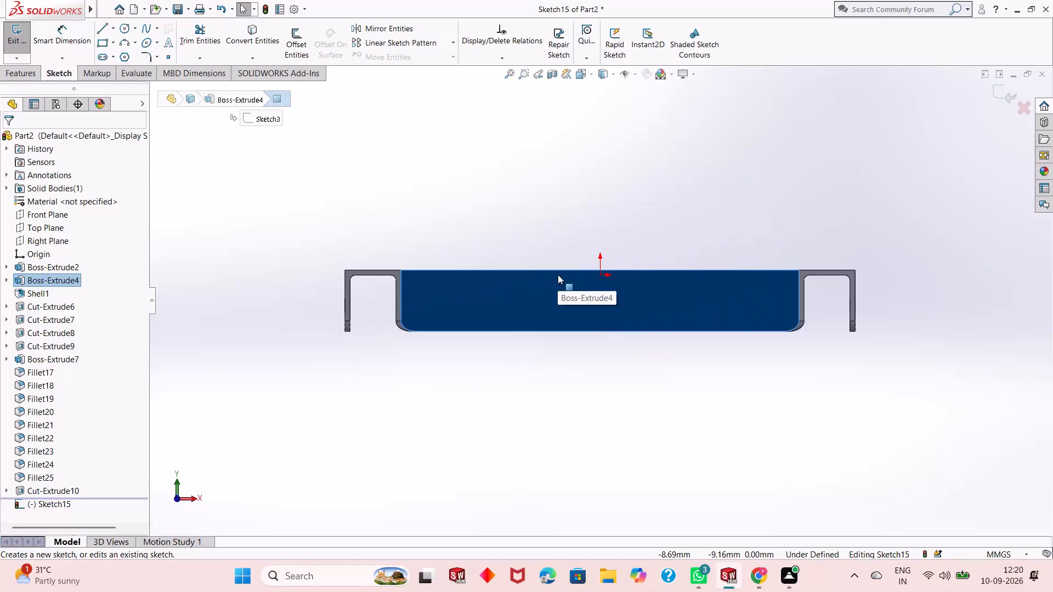
{"action": "key", "text": "Escape"}
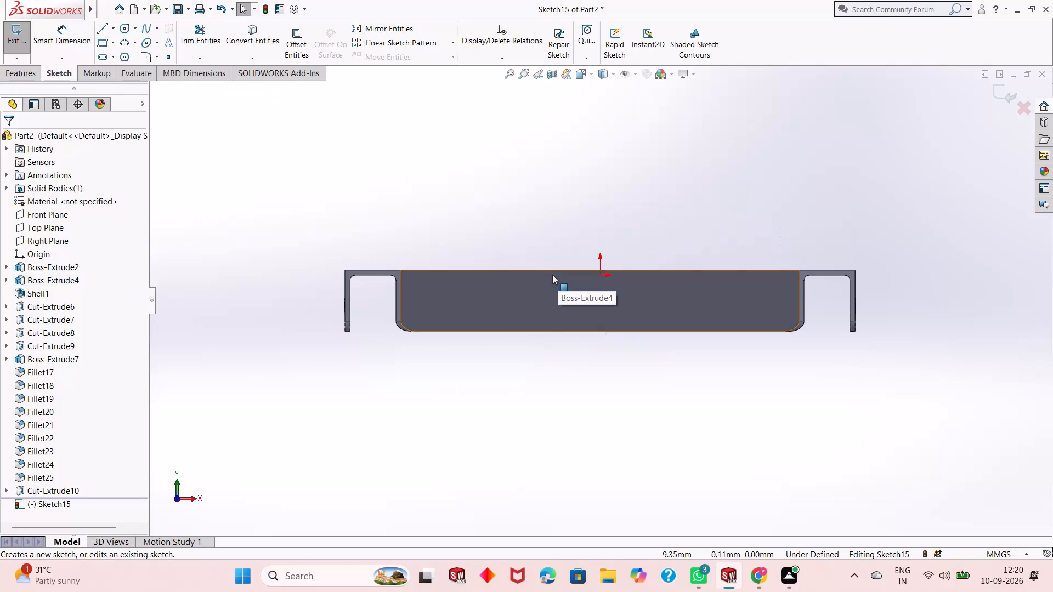
{"action": "middle_click_drag", "start_coordinate": [761, 361], "coordinate": [723, 417]}
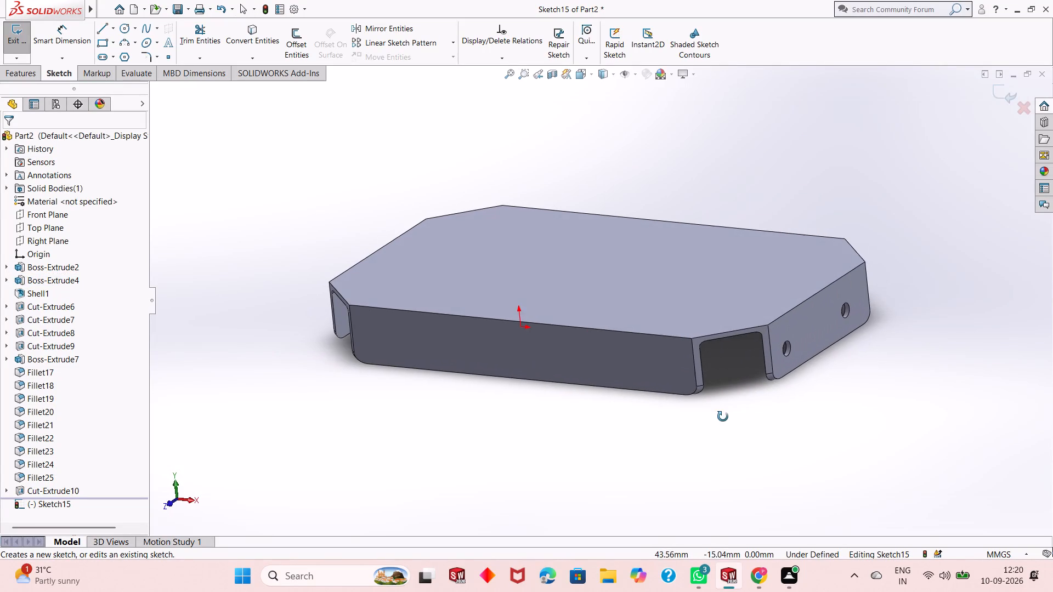
{"action": "middle_click_drag", "start_coordinate": [723, 417], "coordinate": [722, 420]}
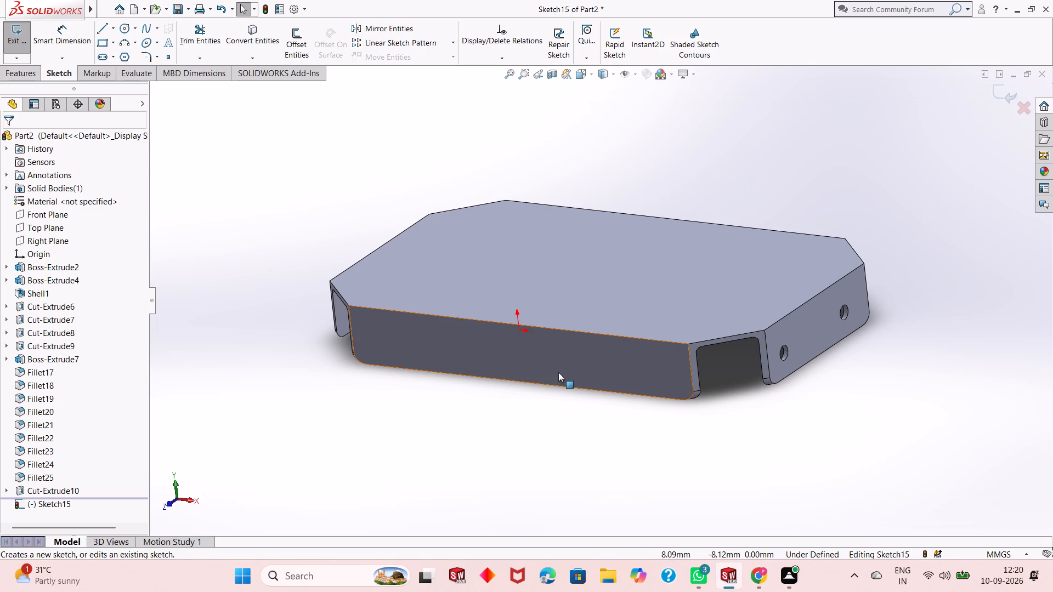
Sketch two circles on the long side wall face, about 6.5 mm diameter near the left end and about 7.9 mm towards the right.
{"action": "key", "text": "ctrl+8"}
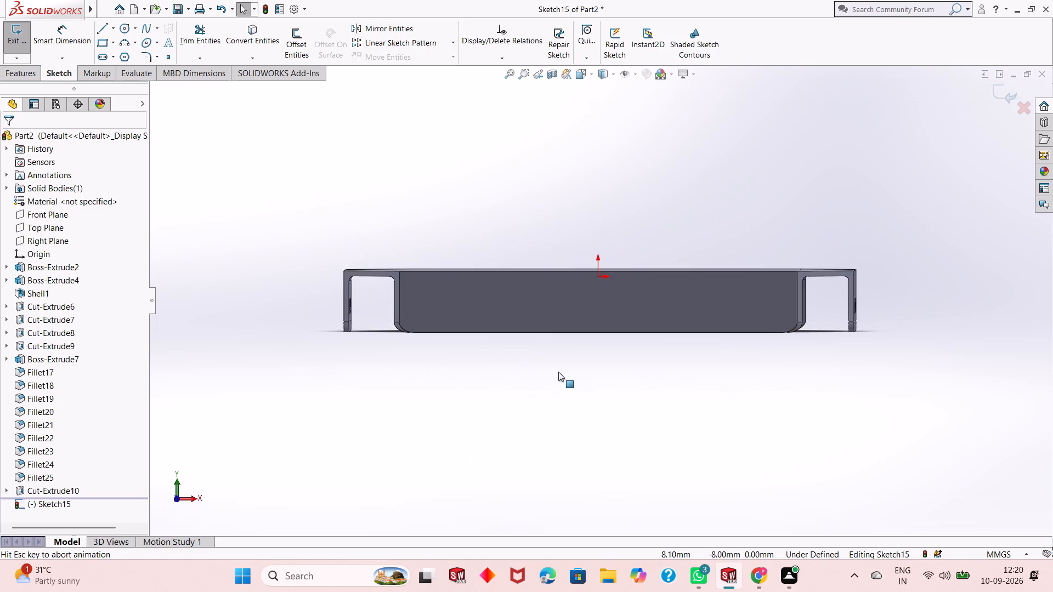
{"action": "left_click", "coordinate": [127, 31]}
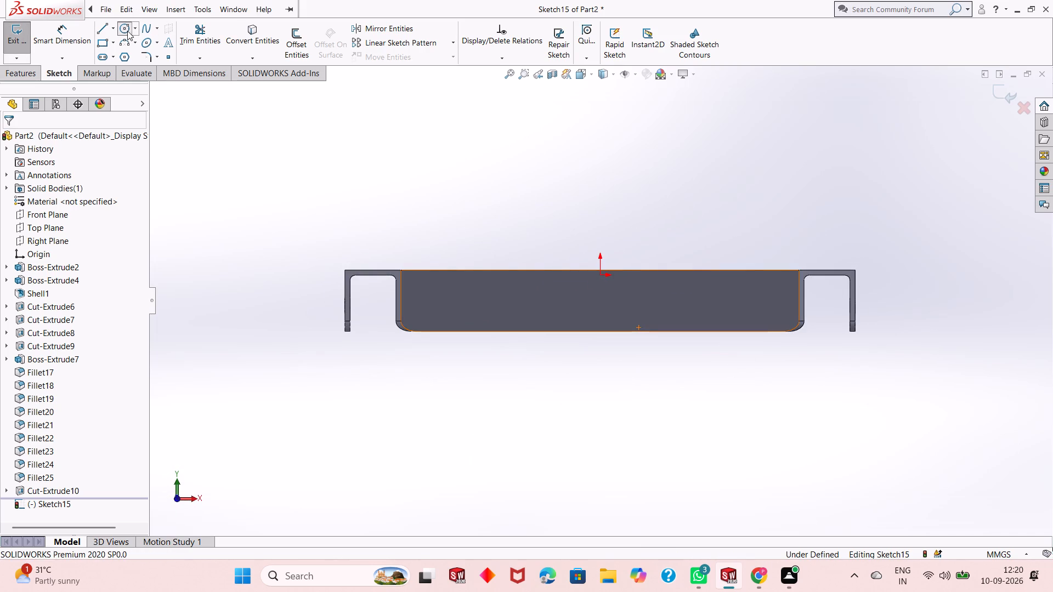
{"action": "left_click", "coordinate": [454, 298]}
{"action": "left_click", "coordinate": [456, 314]}
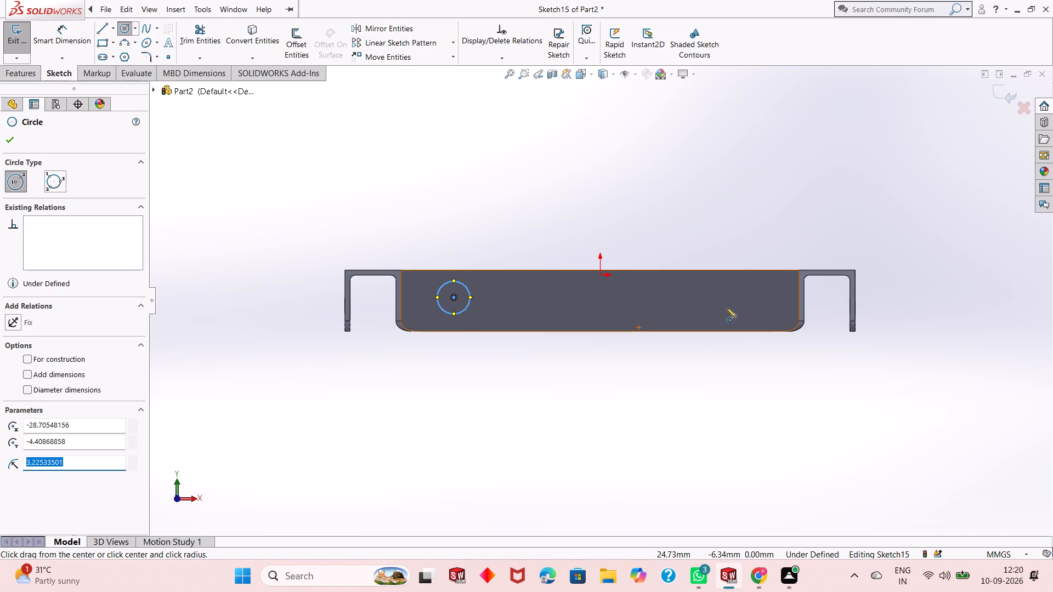
{"action": "left_click", "coordinate": [736, 299]}
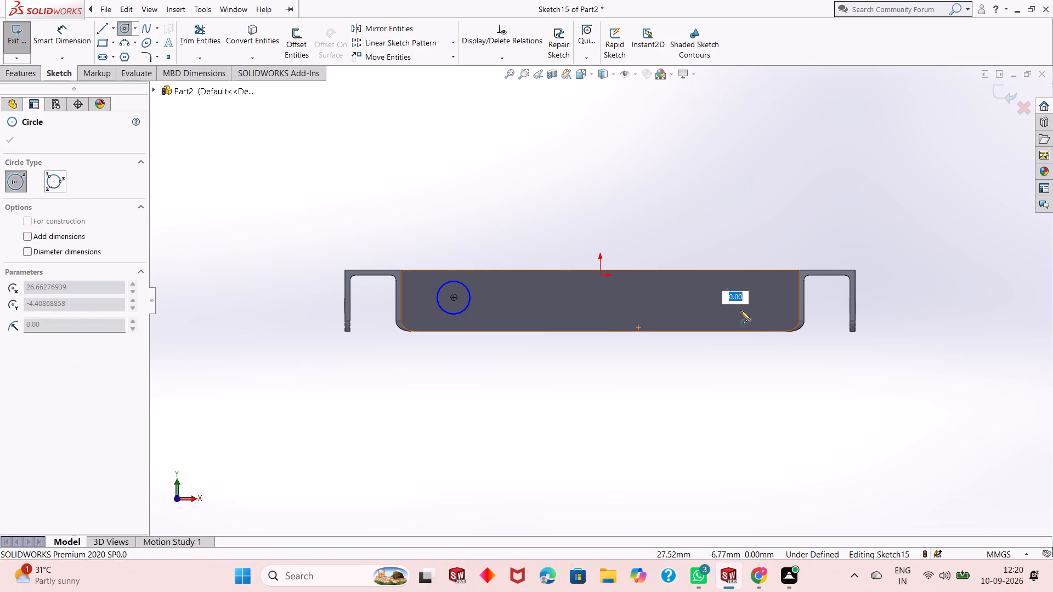
{"action": "key", "text": "Escape"}
{"action": "left_click", "coordinate": [120, 32]}
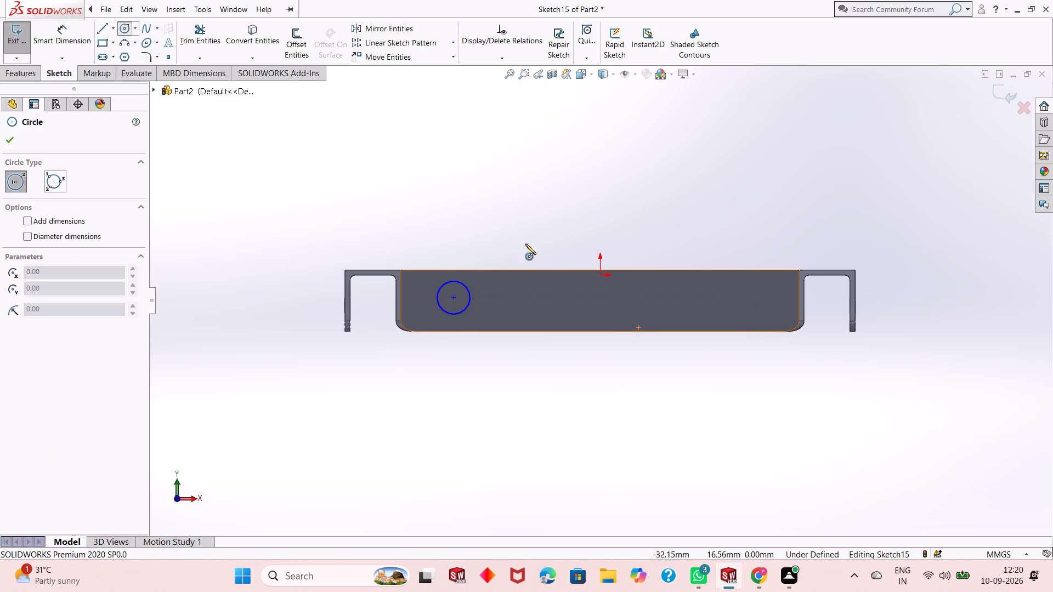
{"action": "left_click", "coordinate": [701, 299]}
{"action": "left_click", "coordinate": [714, 313]}
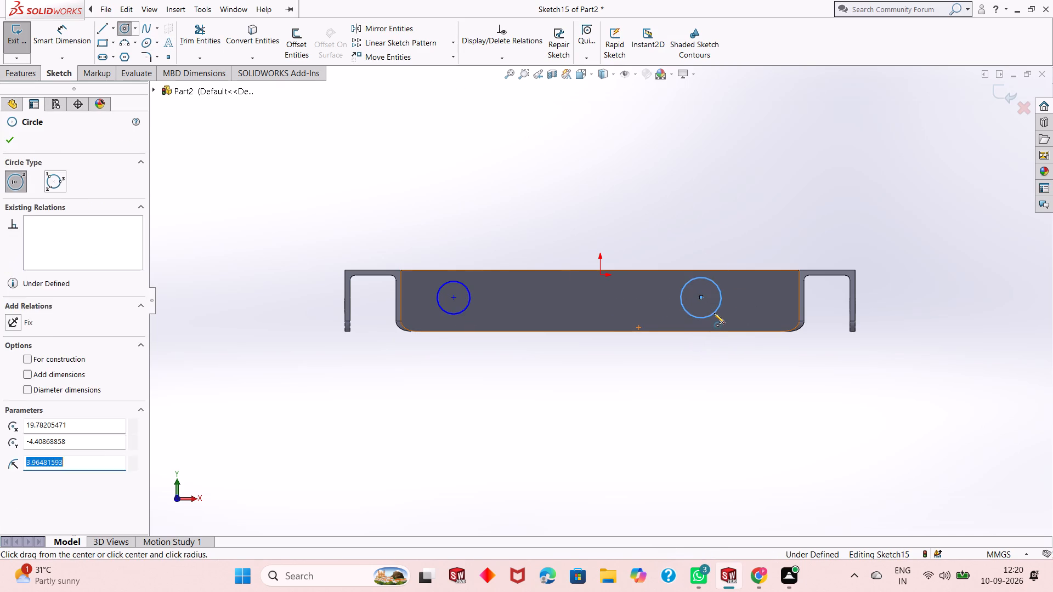
{"action": "key", "text": "Escape"}
{"action": "key", "text": "Escape"}
{"action": "key", "text": "Escape"}
{"action": "key", "text": "Escape"}
Dimension both circles on the long side wall to a diameter of 3 mm.
{"action": "left_click", "coordinate": [81, 38]}
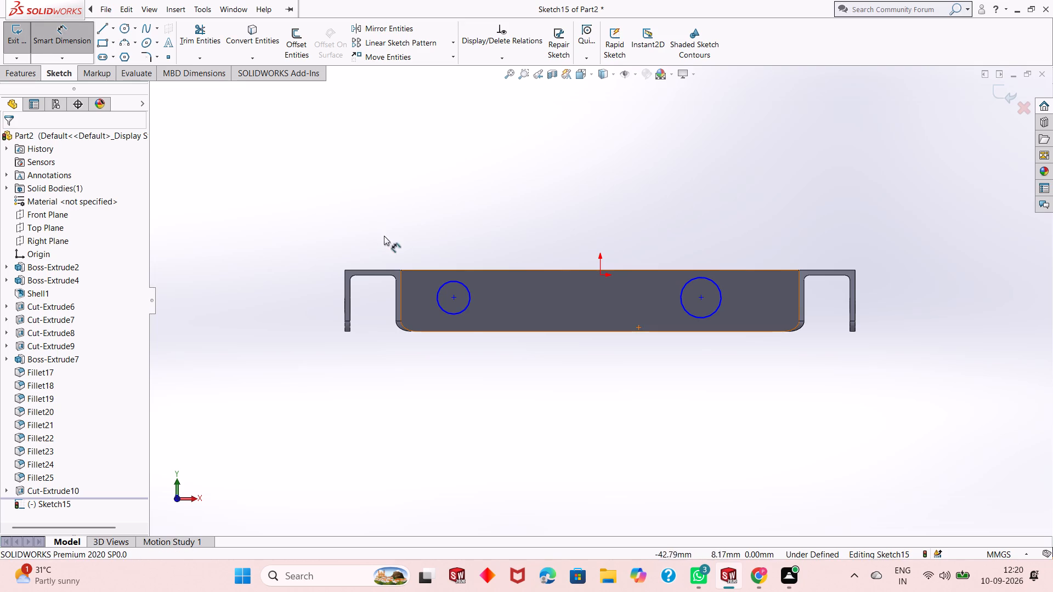
{"action": "left_click", "coordinate": [460, 312]}
{"action": "left_click", "coordinate": [411, 395]}
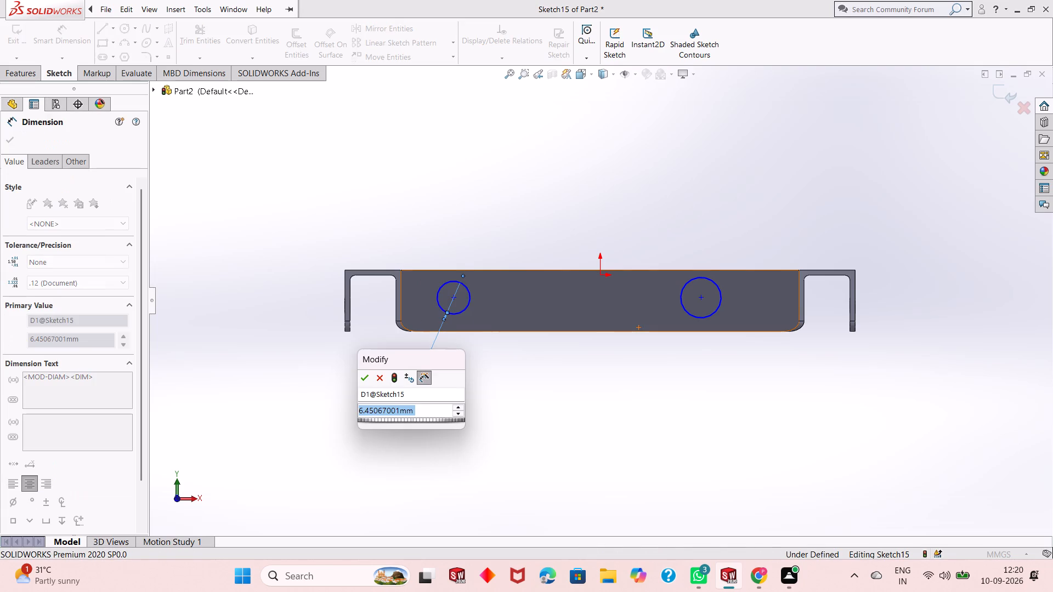
{"action": "key", "text": "3"}
{"action": "key", "text": "Return"}
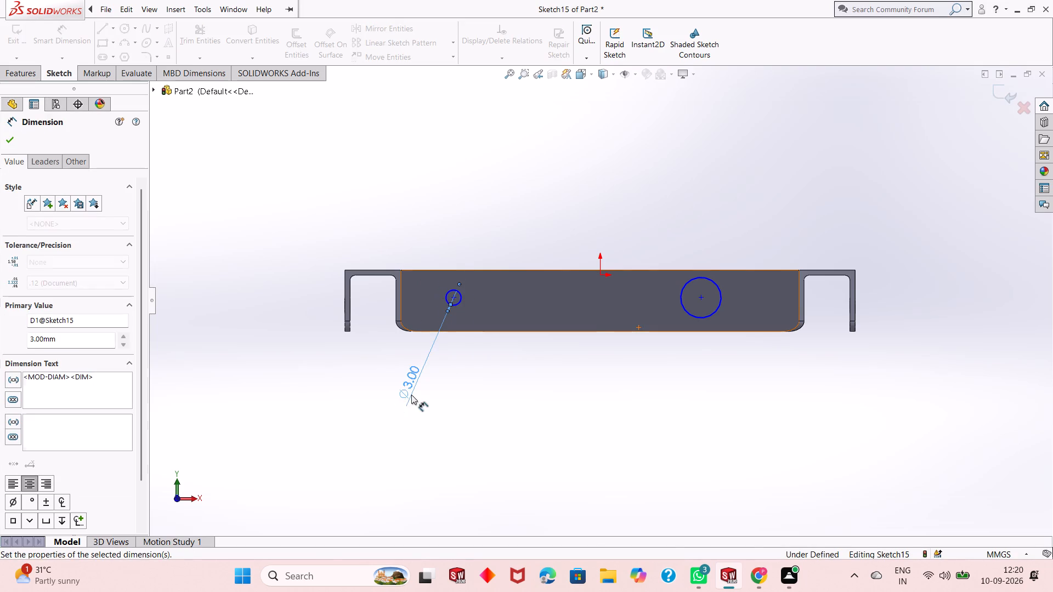
{"action": "left_click", "coordinate": [716, 310]}
{"action": "left_click", "coordinate": [739, 392]}
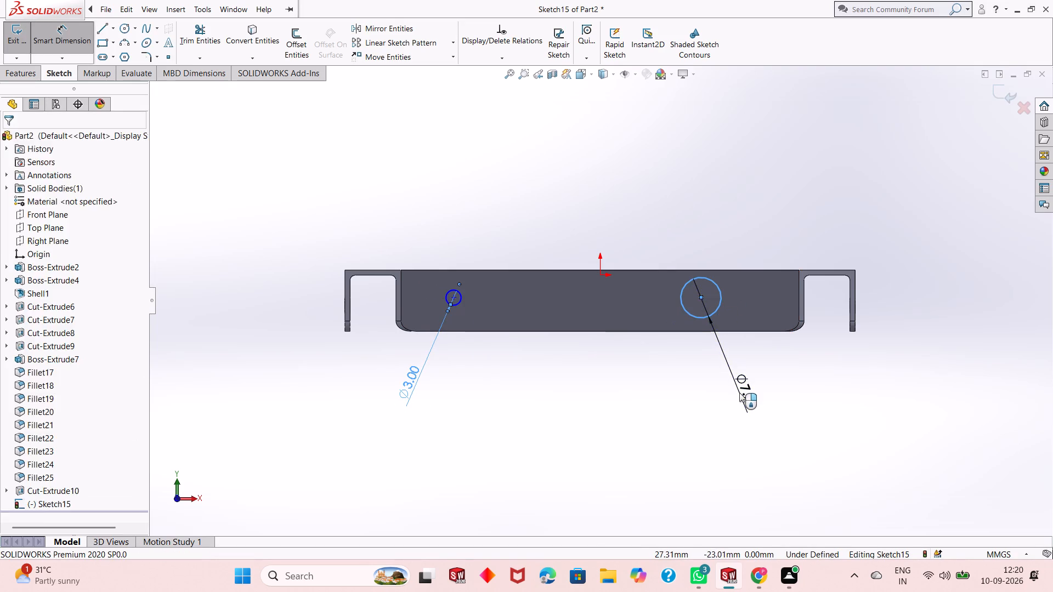
{"action": "key", "text": "3"}
{"action": "key", "text": "Return"}
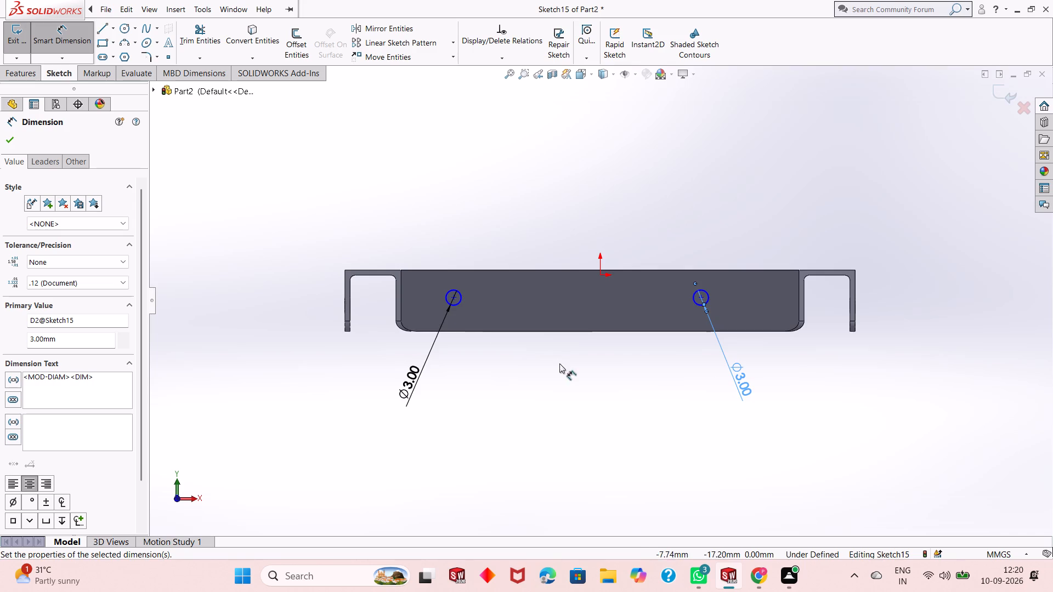
Dimension the left circle's centre 7 mm horizontally from the adjacent outer vertical edge of the long side wall.
{"action": "scroll", "coordinate": [433, 308], "scroll_direction": "down", "scroll_amount": 3}
{"action": "scroll", "coordinate": [501, 286], "scroll_direction": "down", "scroll_amount": 6}
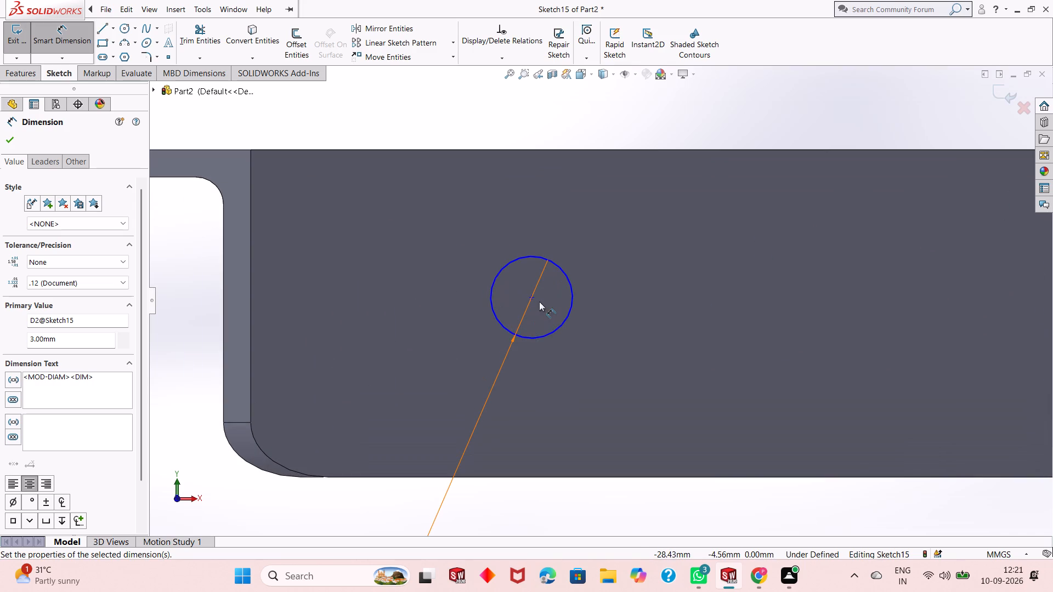
{"action": "left_click", "coordinate": [534, 297]}
{"action": "scroll", "coordinate": [534, 297], "scroll_direction": "up", "scroll_amount": 2}
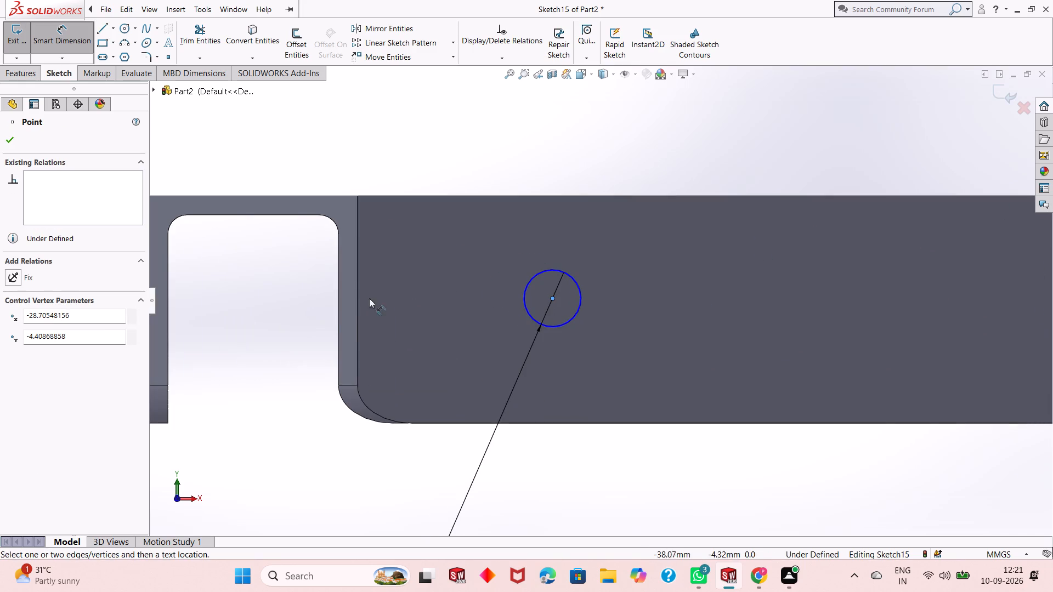
{"action": "left_click", "coordinate": [338, 322]}
{"action": "left_click", "coordinate": [375, 510]}
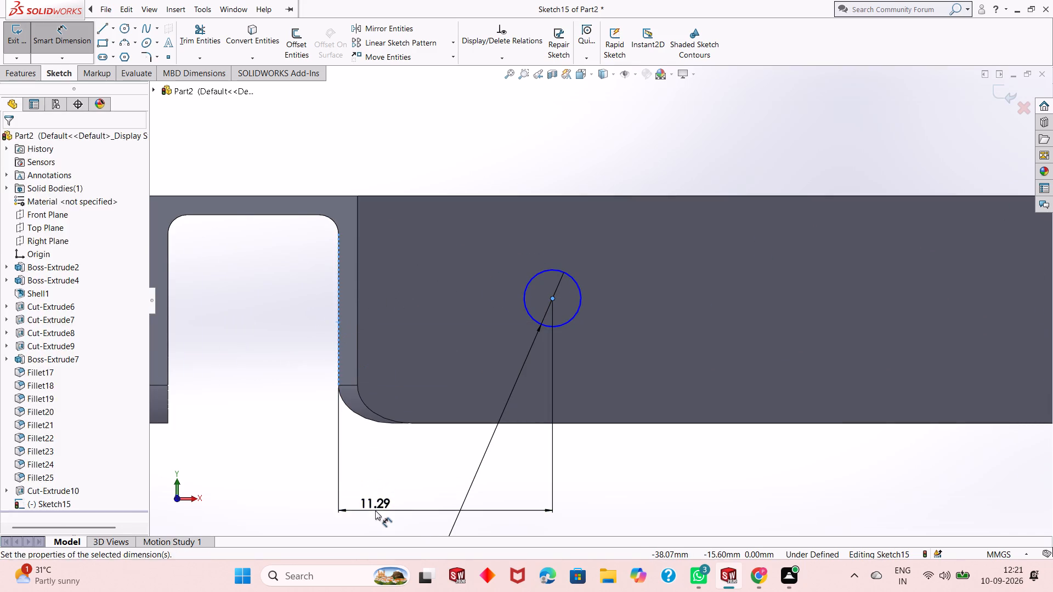
{"action": "key", "text": "7"}
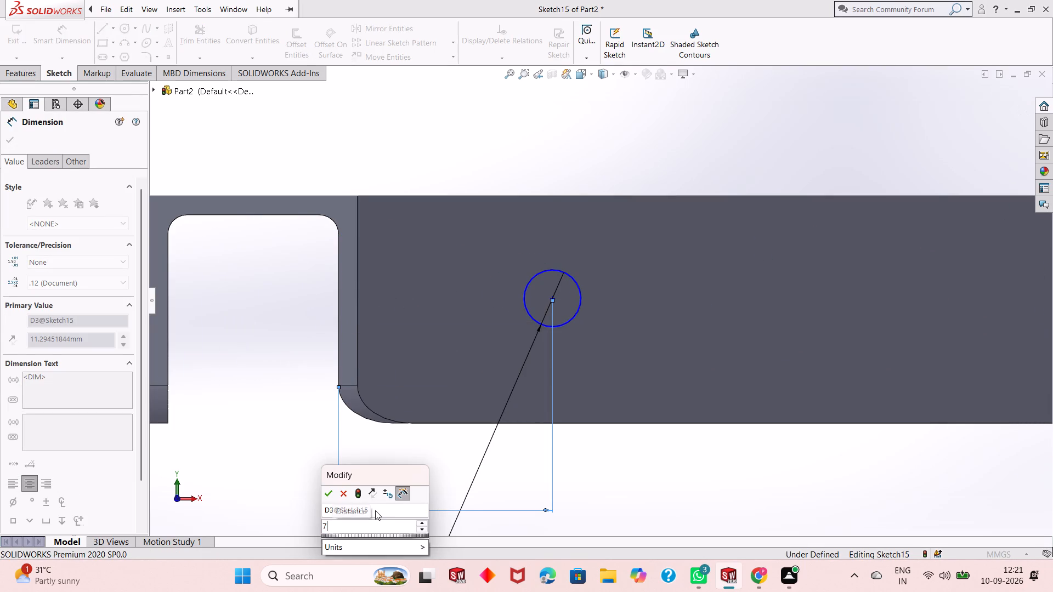
{"action": "key", "text": "Return"}
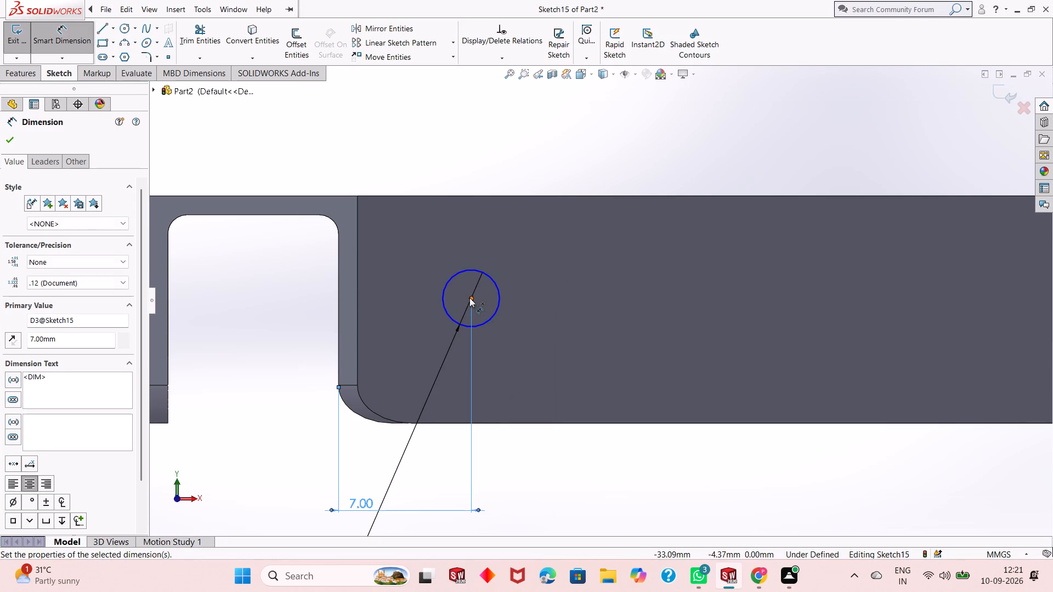
Dimension the left circle's centre 5 mm above the long side wall's bottom edge.
{"action": "left_click", "coordinate": [469, 298]}
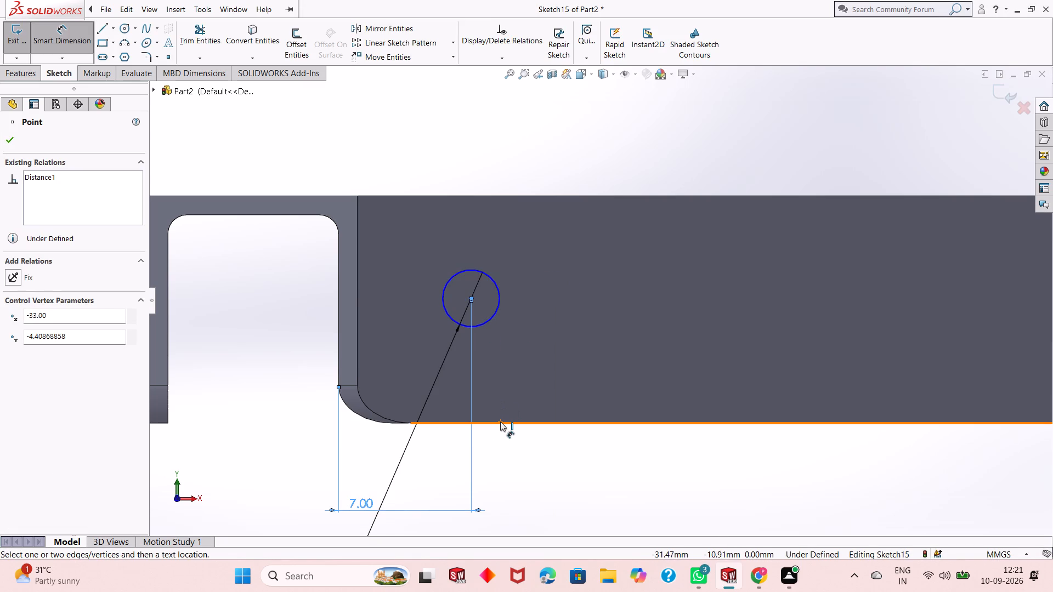
{"action": "left_click", "coordinate": [500, 422]}
{"action": "left_click", "coordinate": [241, 416]}
{"action": "key", "text": "5"}
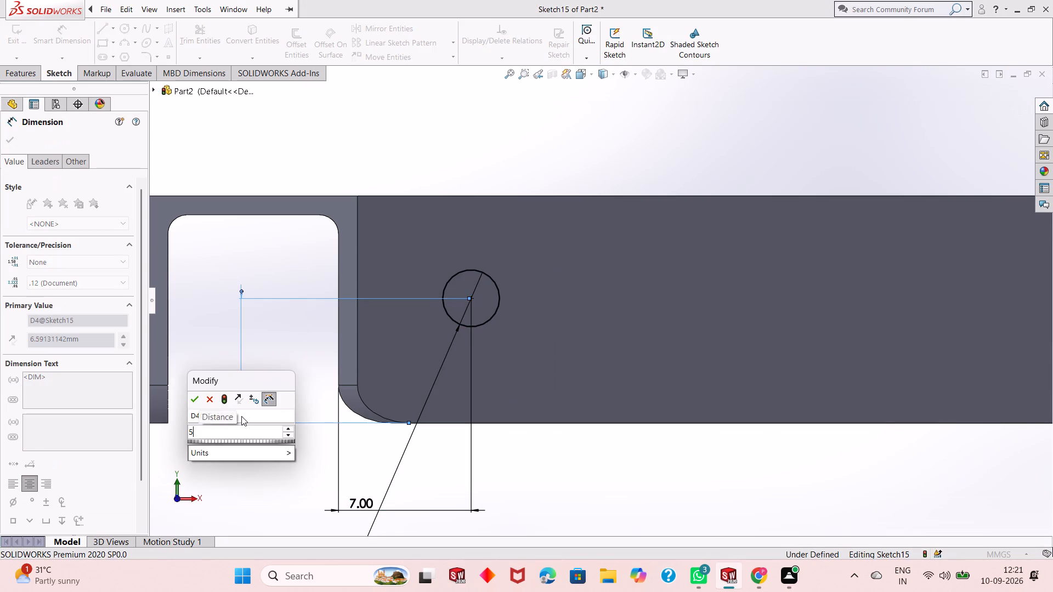
{"action": "key", "text": "Return"}
Dimension the right circle's centre 5 mm above the long side wall's bottom edge.
{"action": "scroll", "coordinate": [356, 412], "scroll_direction": "up", "scroll_amount": 7}
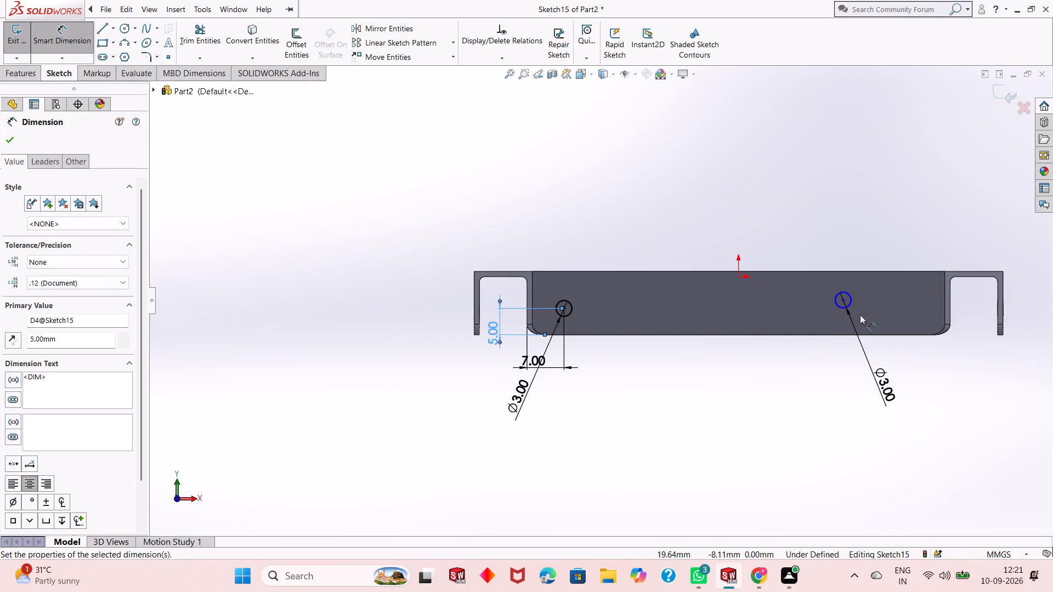
{"action": "scroll", "coordinate": [891, 294], "scroll_direction": "down", "scroll_amount": 5}
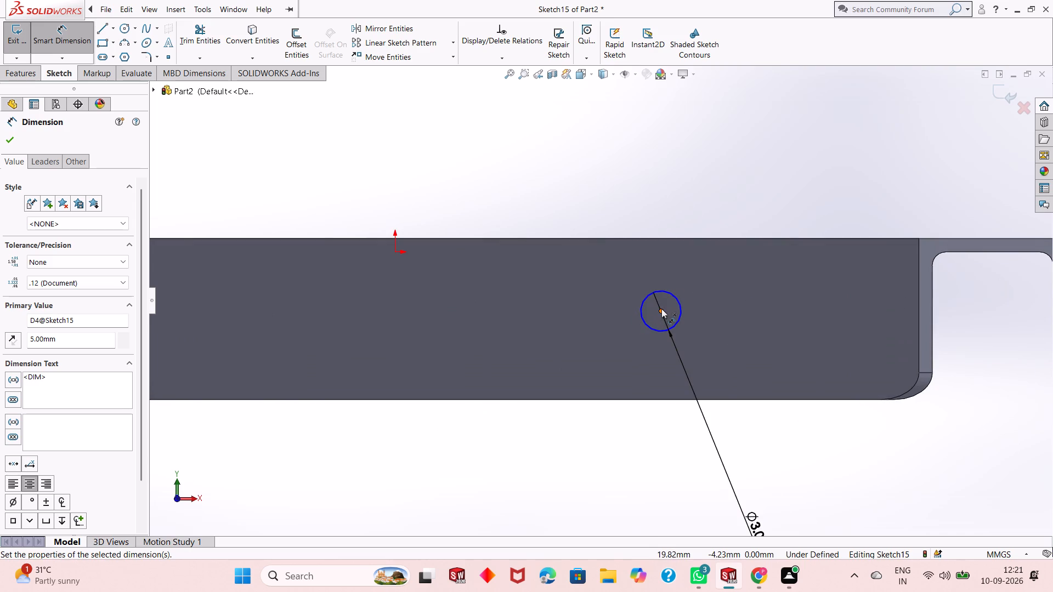
{"action": "left_click", "coordinate": [661, 309]}
{"action": "left_click", "coordinate": [735, 399]}
{"action": "left_click", "coordinate": [987, 374]}
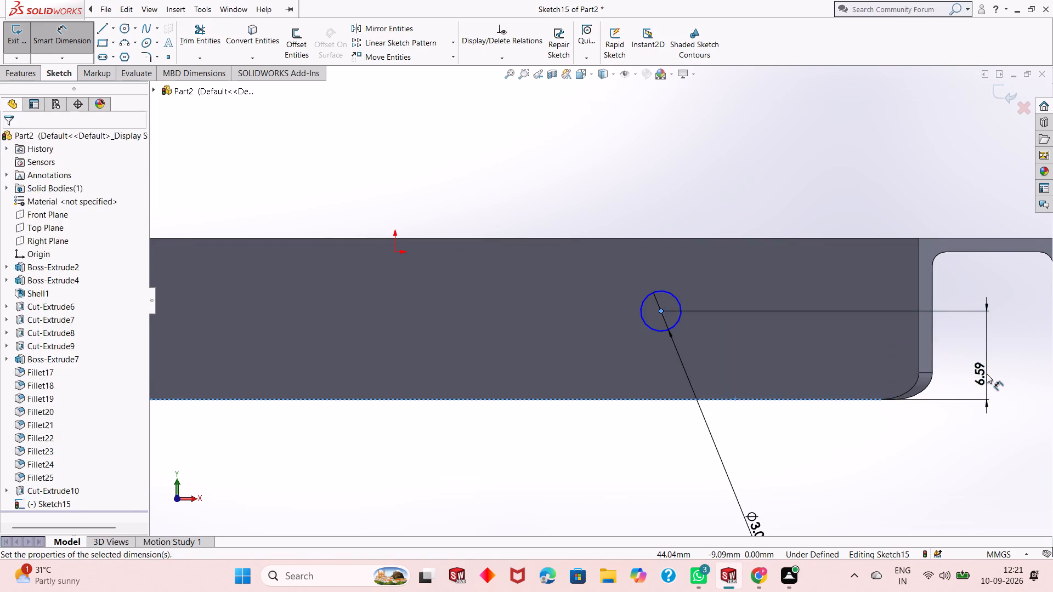
{"action": "key", "text": "5"}
{"action": "key", "text": "Return"}
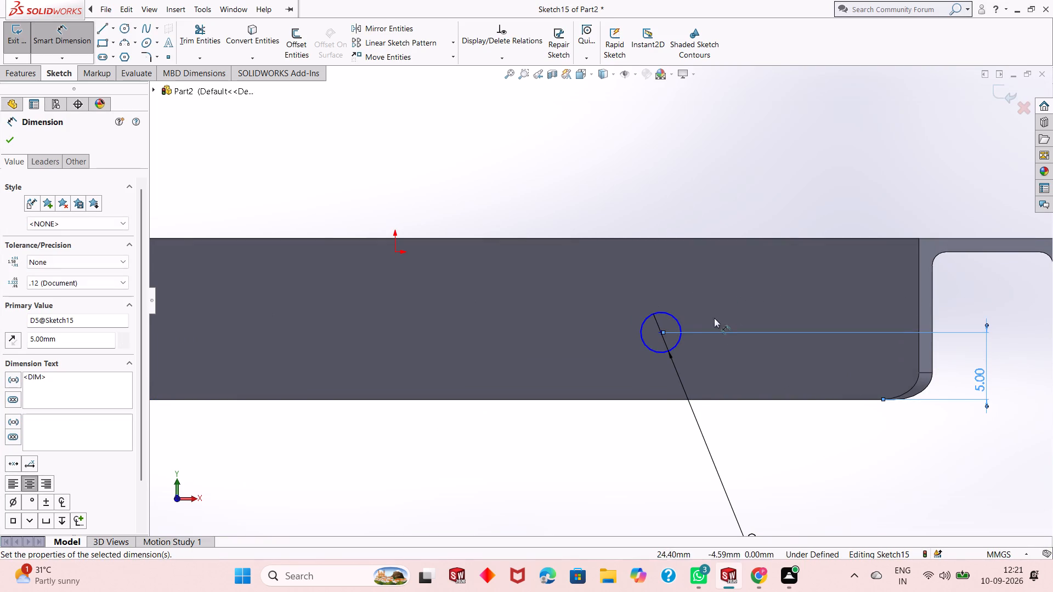
Dimension the right circle's centre 7 mm horizontally from the adjacent outer vertical edge of the long side wall.
{"action": "left_click", "coordinate": [658, 333]}
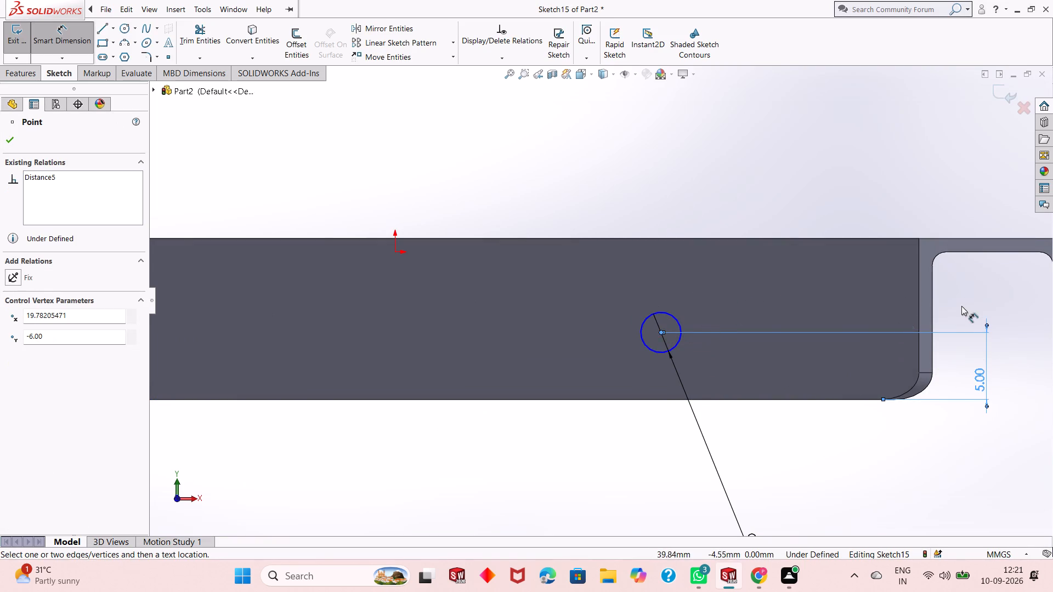
{"action": "left_click", "coordinate": [932, 326]}
{"action": "left_click", "coordinate": [922, 460]}
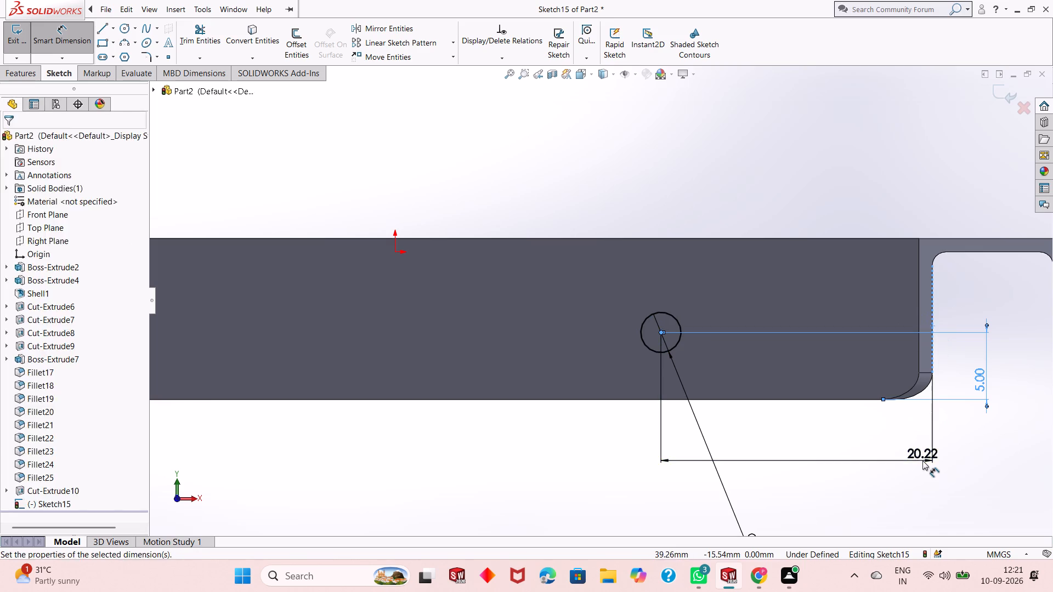
{"action": "key", "text": "7"}
{"action": "key", "text": "Return"}
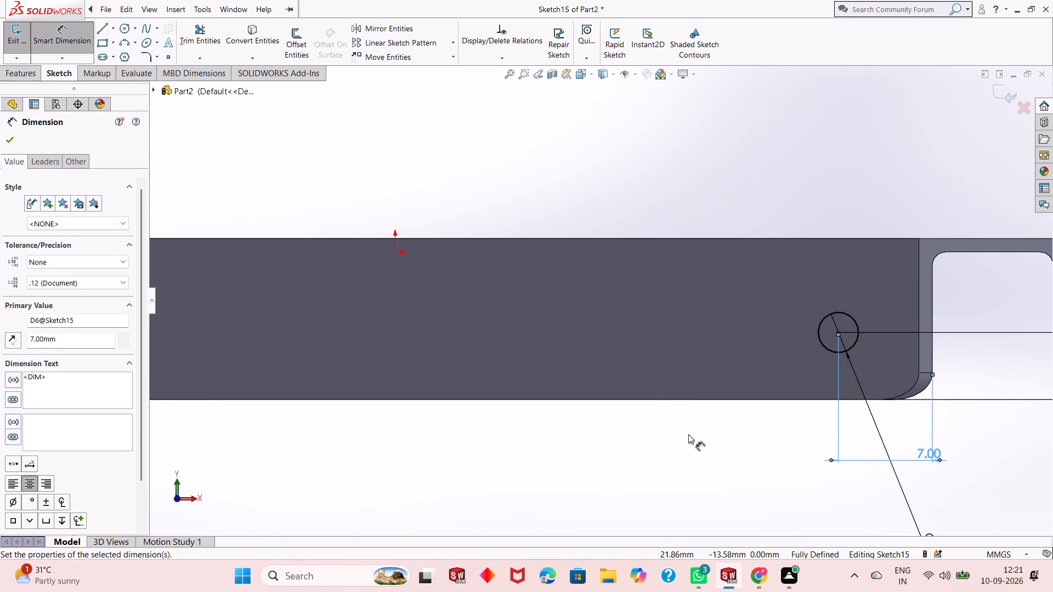
{"action": "right_click", "coordinate": [688, 434]}
{"action": "left_click", "coordinate": [716, 472]}
Cut-extrude both 3 mm circles with the Through All end condition so the holes pass through both long side walls.
{"action": "scroll", "coordinate": [675, 469], "scroll_direction": "up", "scroll_amount": 4}
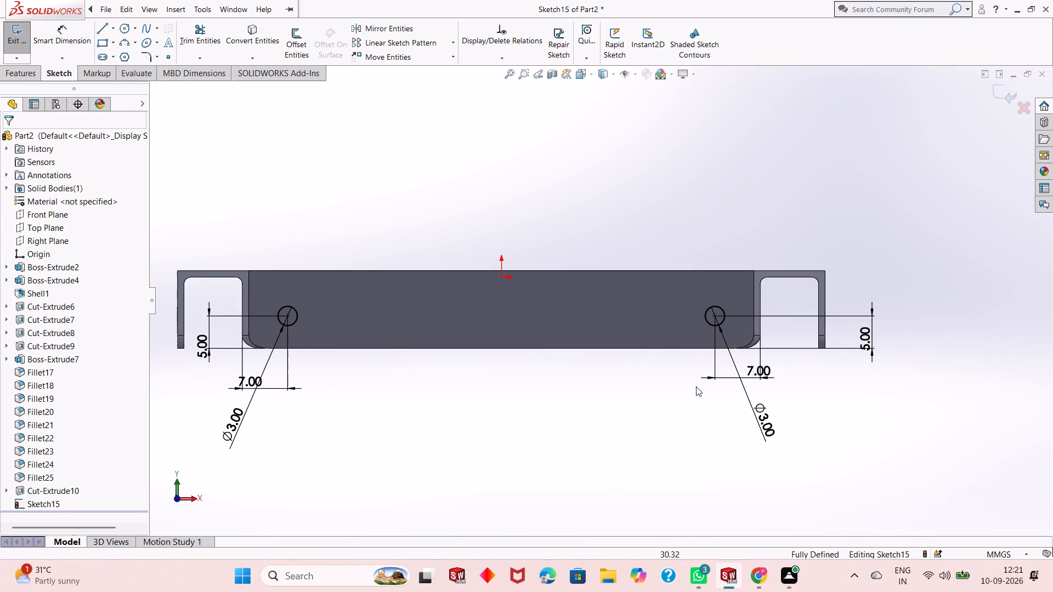
{"action": "scroll", "coordinate": [325, 322], "scroll_direction": "down", "scroll_amount": 1}
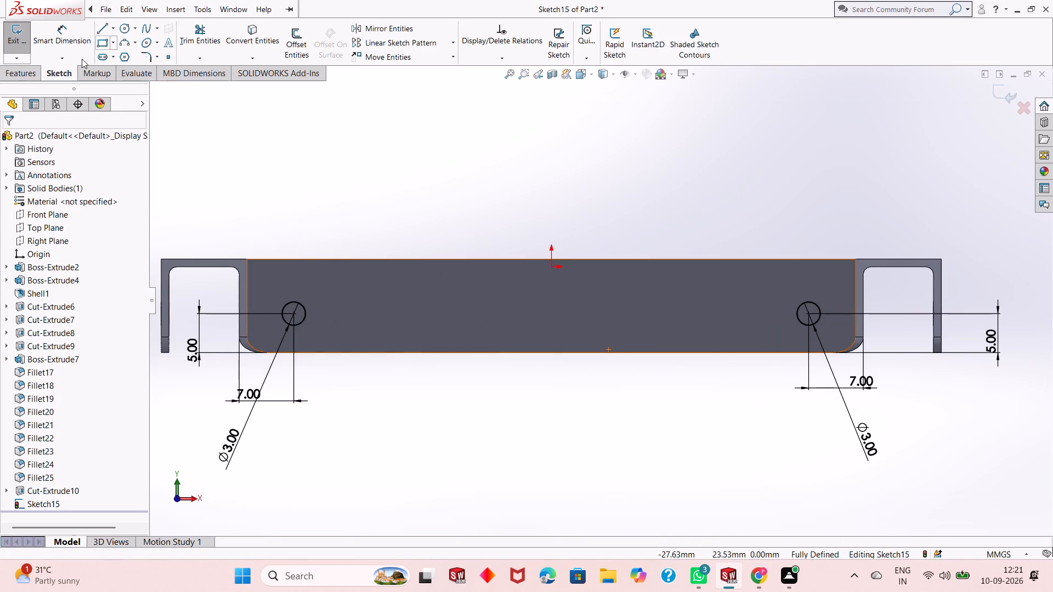
{"action": "left_click", "coordinate": [13, 73]}
{"action": "left_click", "coordinate": [194, 38]}
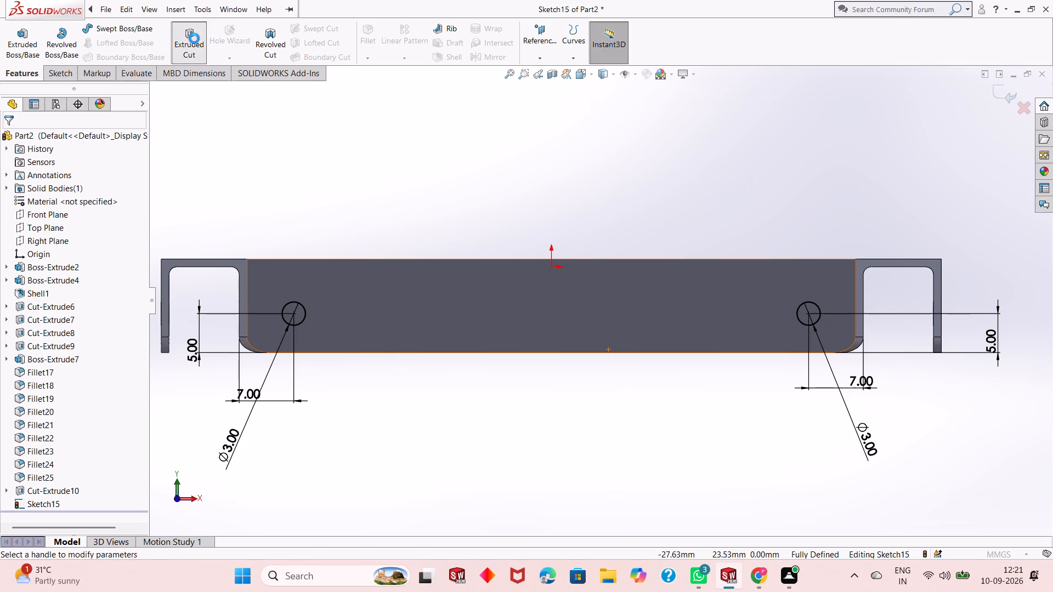
{"action": "scroll", "coordinate": [427, 299], "scroll_direction": "up", "scroll_amount": 1}
{"action": "scroll", "coordinate": [474, 298], "scroll_direction": "down", "scroll_amount": 1}
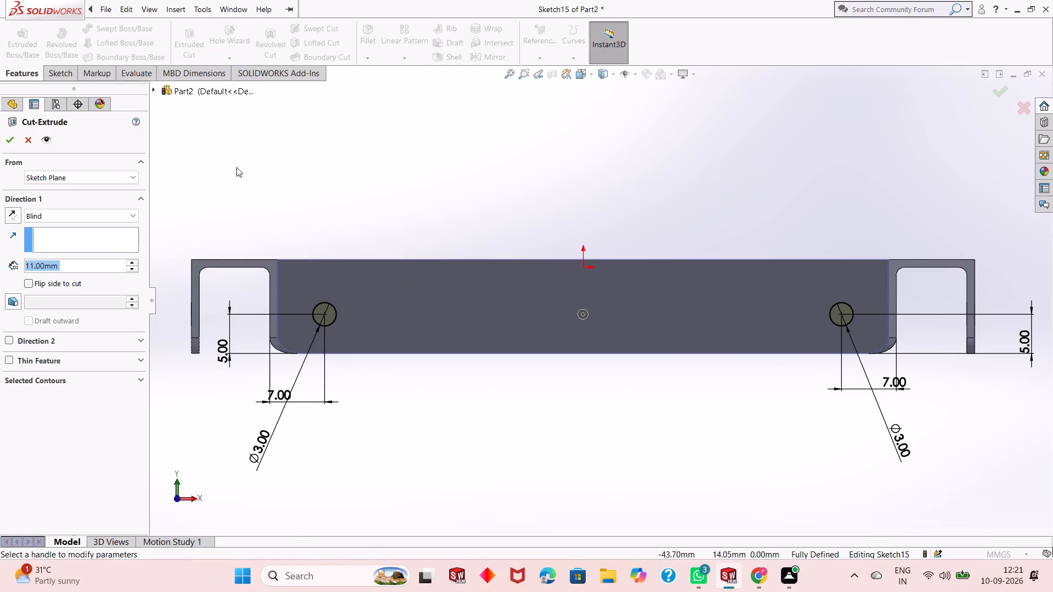
{"action": "left_click", "coordinate": [66, 217]}
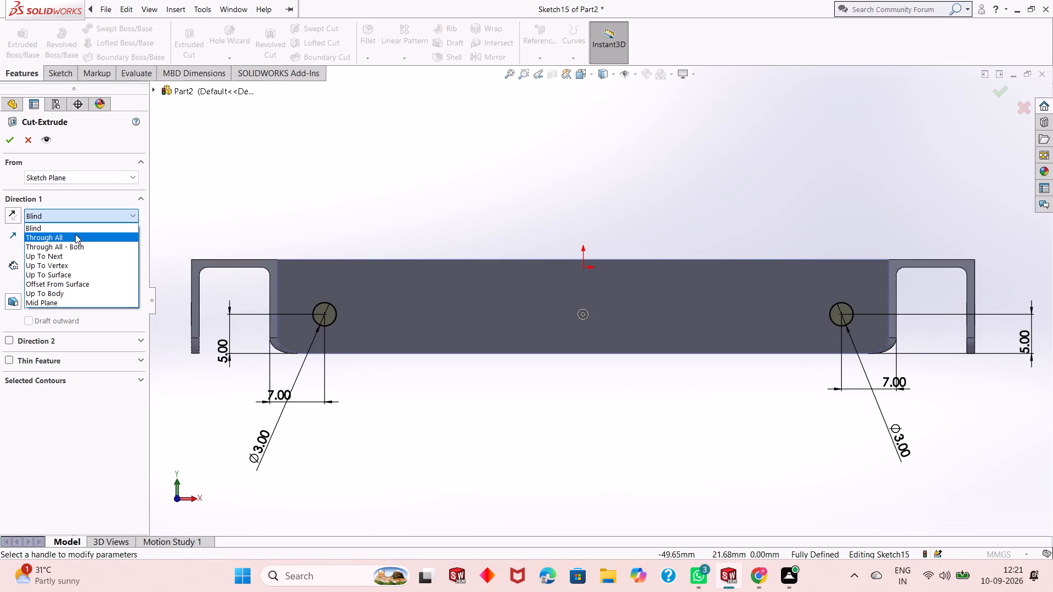
{"action": "left_click", "coordinate": [75, 235]}
{"action": "left_click", "coordinate": [12, 140]}
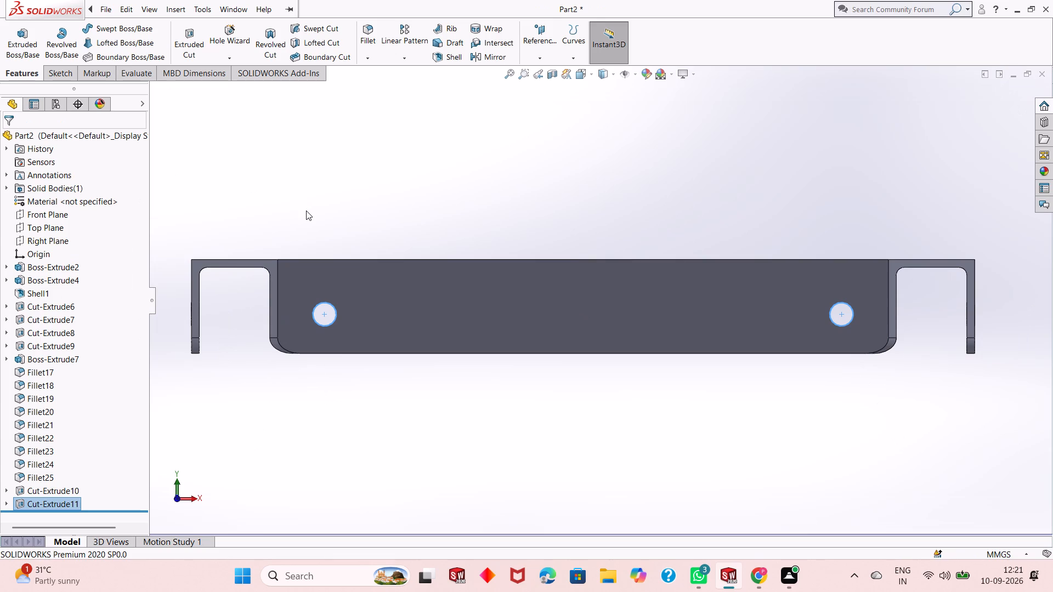
{"action": "scroll", "coordinate": [306, 210], "scroll_direction": "up", "scroll_amount": 2}
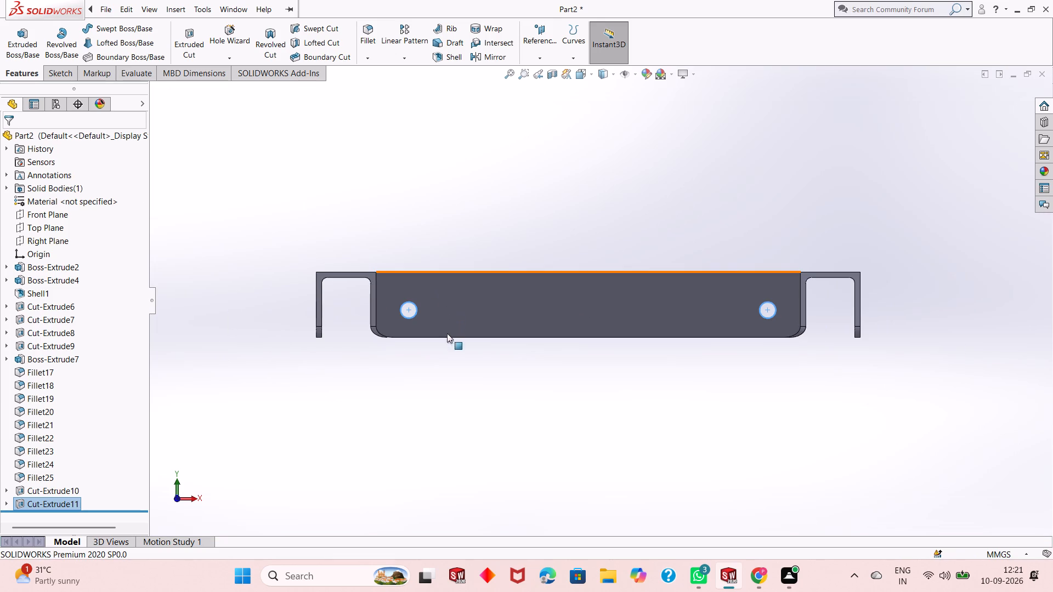
{"action": "key", "text": "Escape"}
{"action": "key", "text": "Escape"}
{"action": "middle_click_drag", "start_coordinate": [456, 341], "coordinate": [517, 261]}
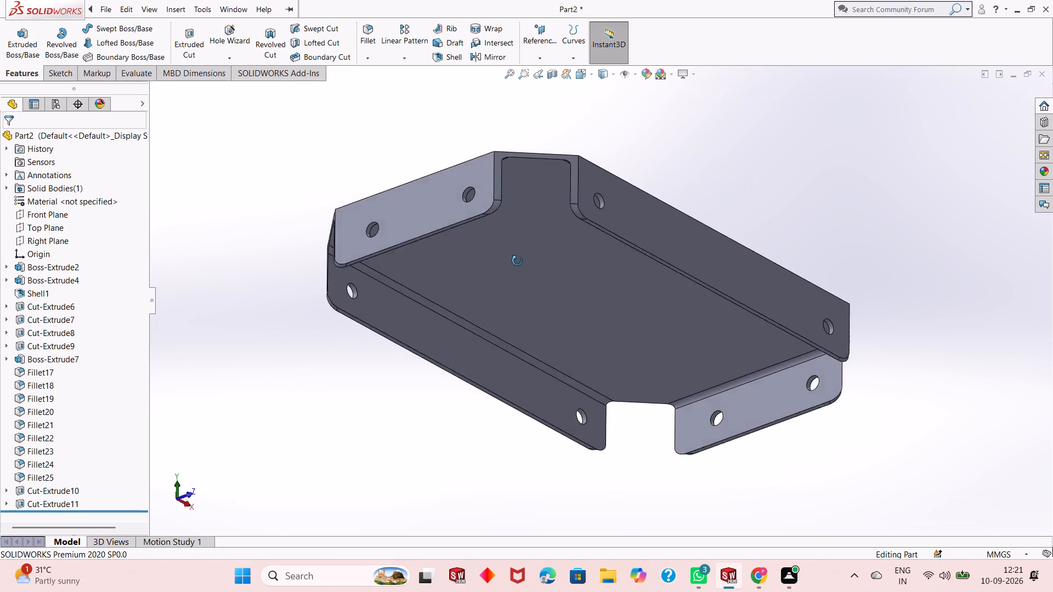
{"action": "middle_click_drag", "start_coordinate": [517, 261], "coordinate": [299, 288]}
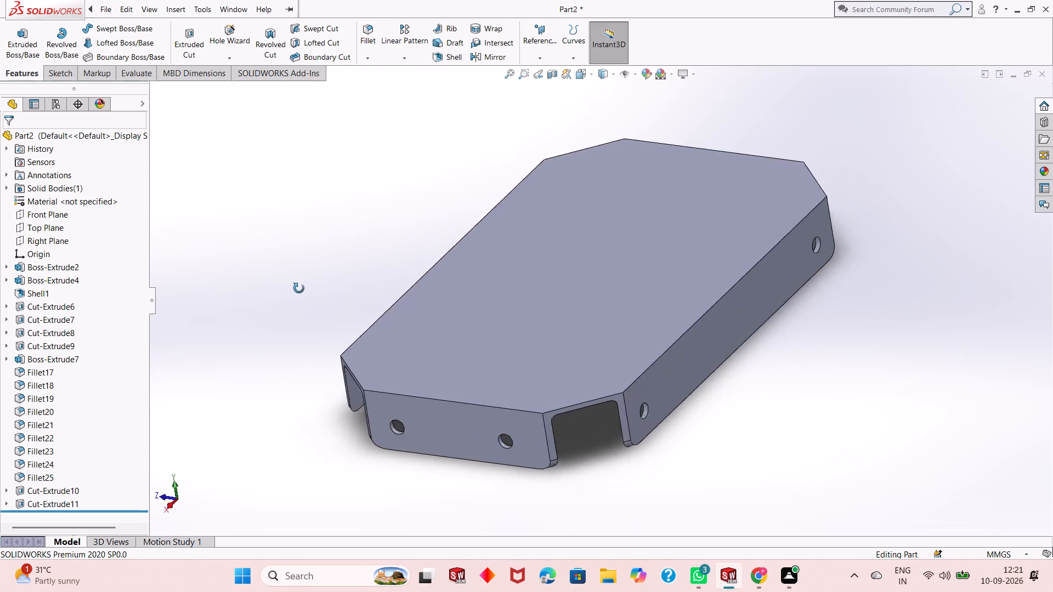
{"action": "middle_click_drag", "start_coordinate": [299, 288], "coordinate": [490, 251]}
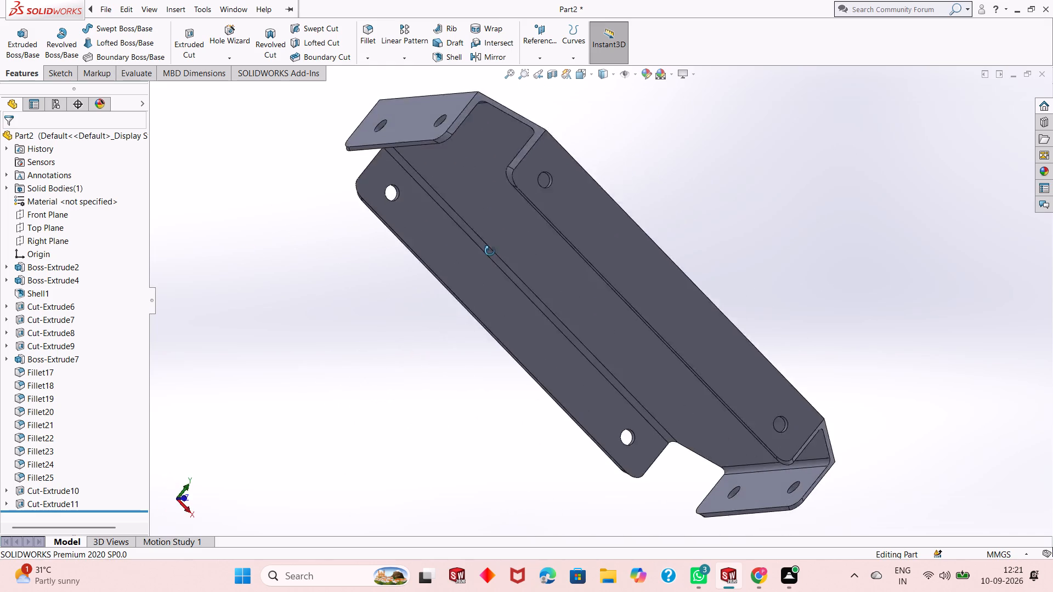
Start a sketch on the tray's large flat outer face and draw a 17 mm radius circle centred about 20 mm right and 4.6 mm above the origin.
{"action": "middle_click_drag", "start_coordinate": [490, 251], "coordinate": [392, 368]}
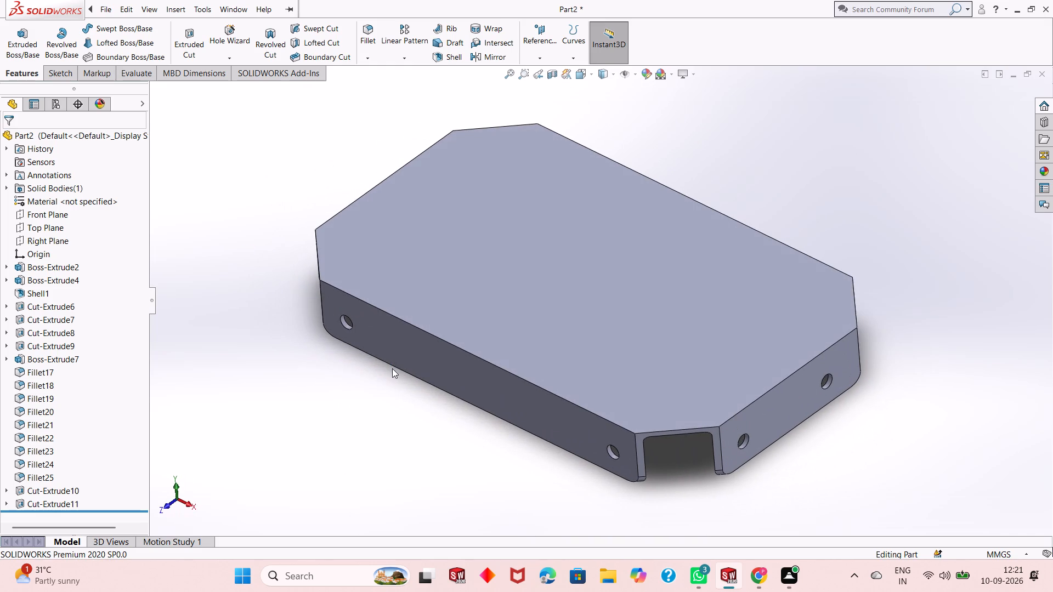
{"action": "left_click", "coordinate": [525, 292]}
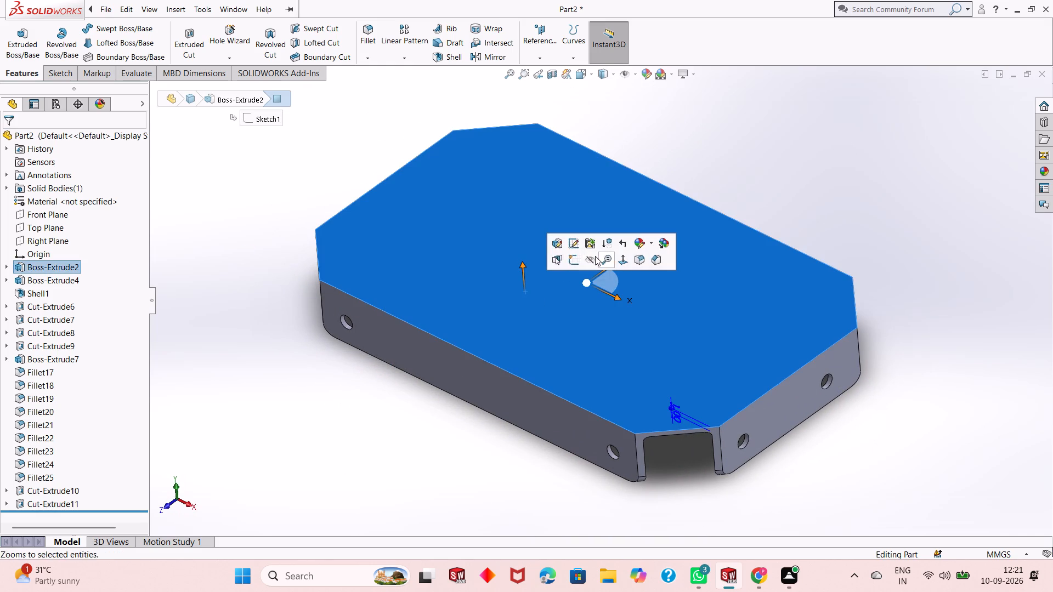
{"action": "left_click", "coordinate": [574, 263]}
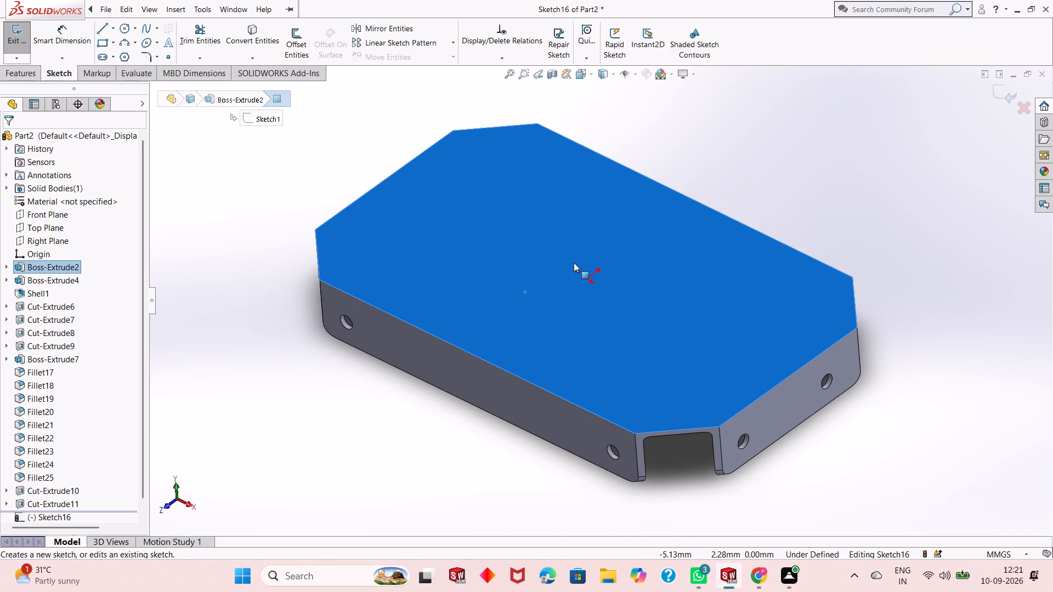
{"action": "key", "text": "ctrl+8"}
{"action": "key", "text": "Escape"}
{"action": "key", "text": "Escape"}
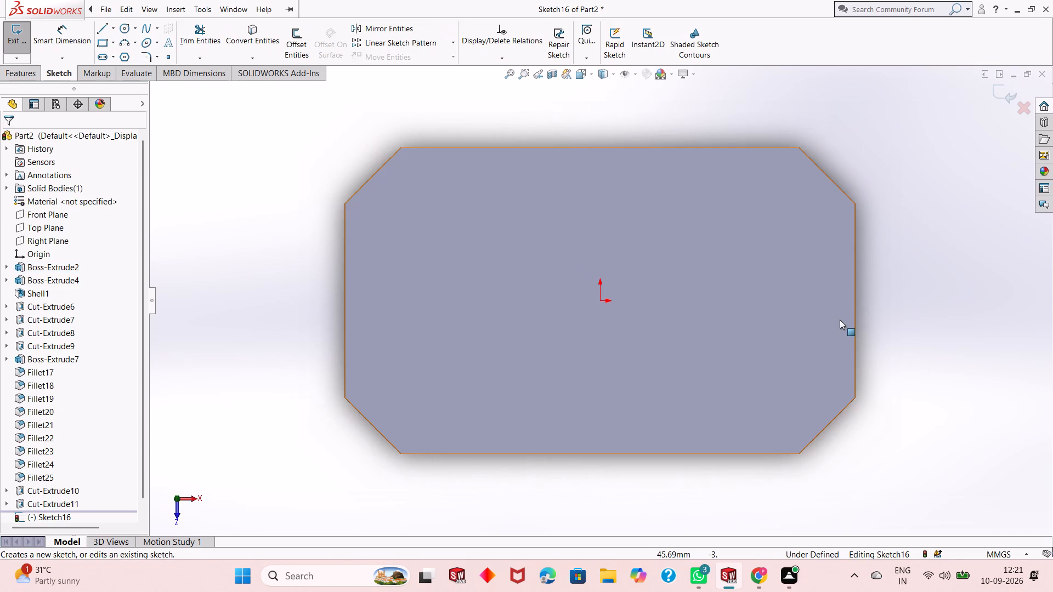
{"action": "left_click", "coordinate": [175, 285]}
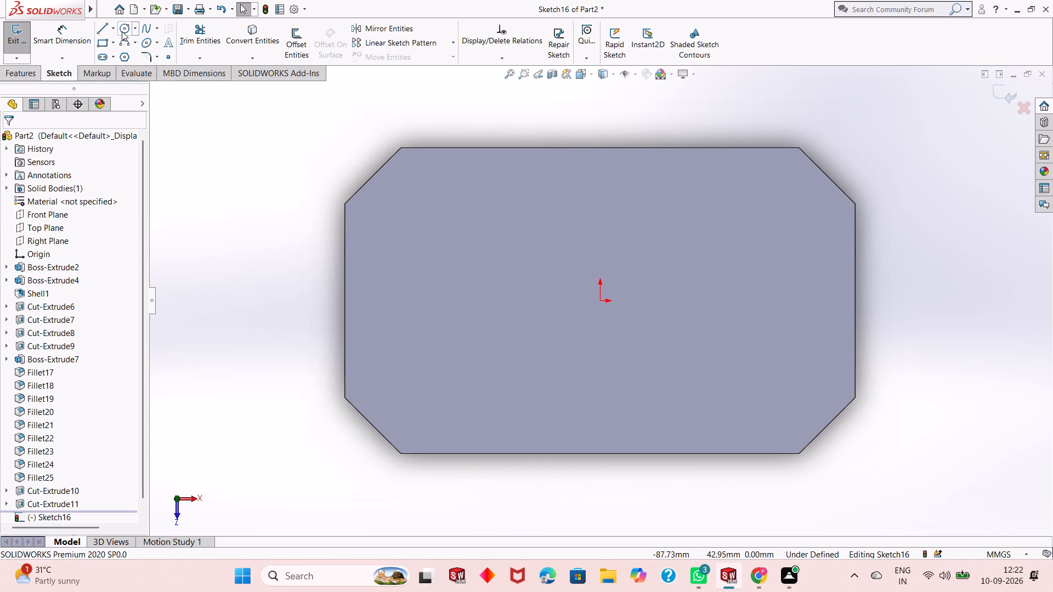
{"action": "left_click", "coordinate": [122, 31]}
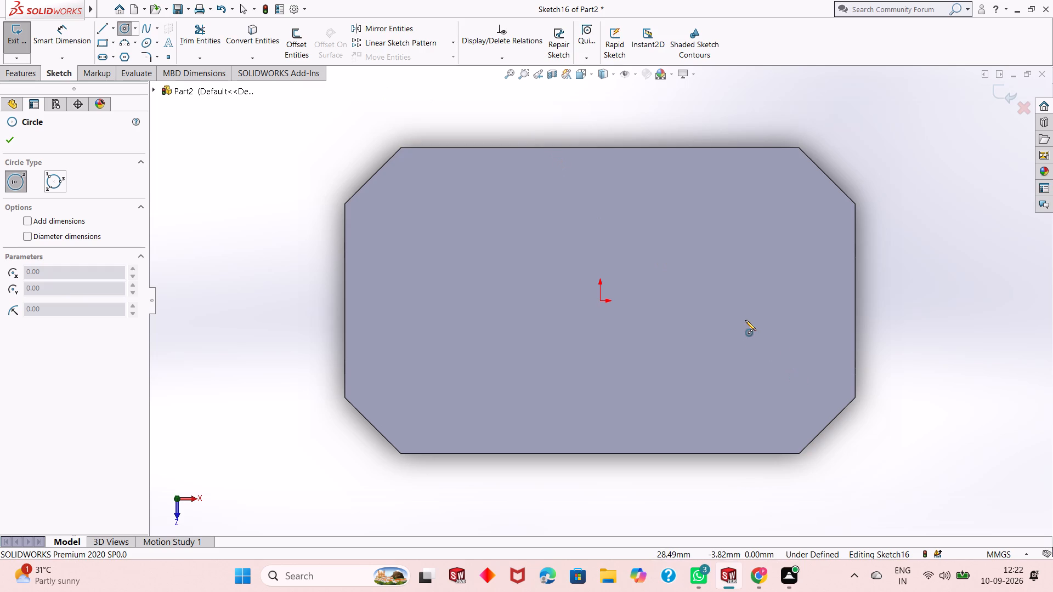
{"action": "middle_click_drag", "start_coordinate": [721, 220], "coordinate": [711, 264]}
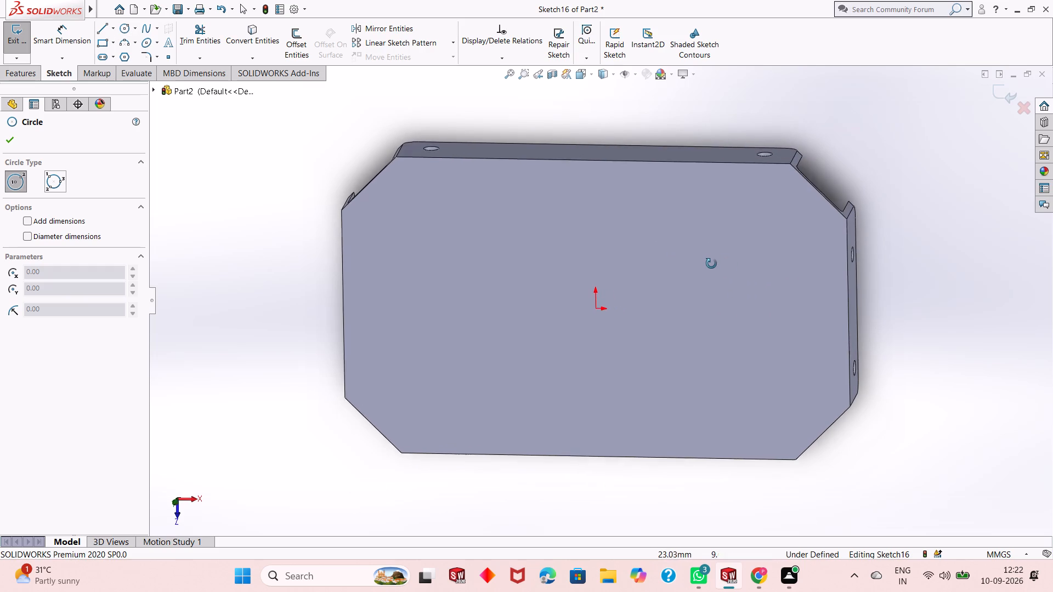
{"action": "middle_click_drag", "start_coordinate": [711, 264], "coordinate": [728, 202]}
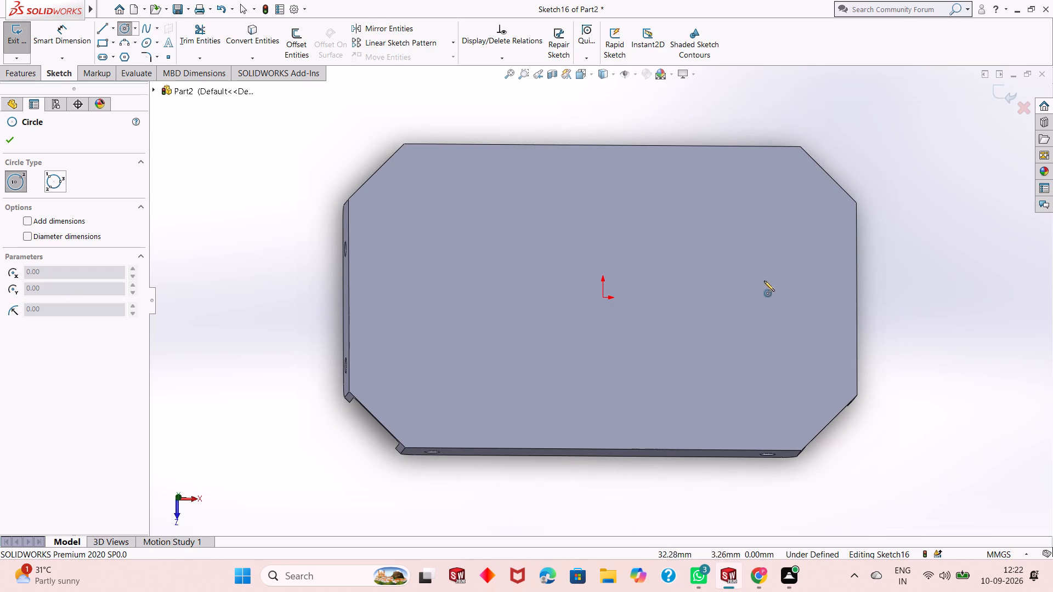
{"action": "left_click", "coordinate": [704, 275]}
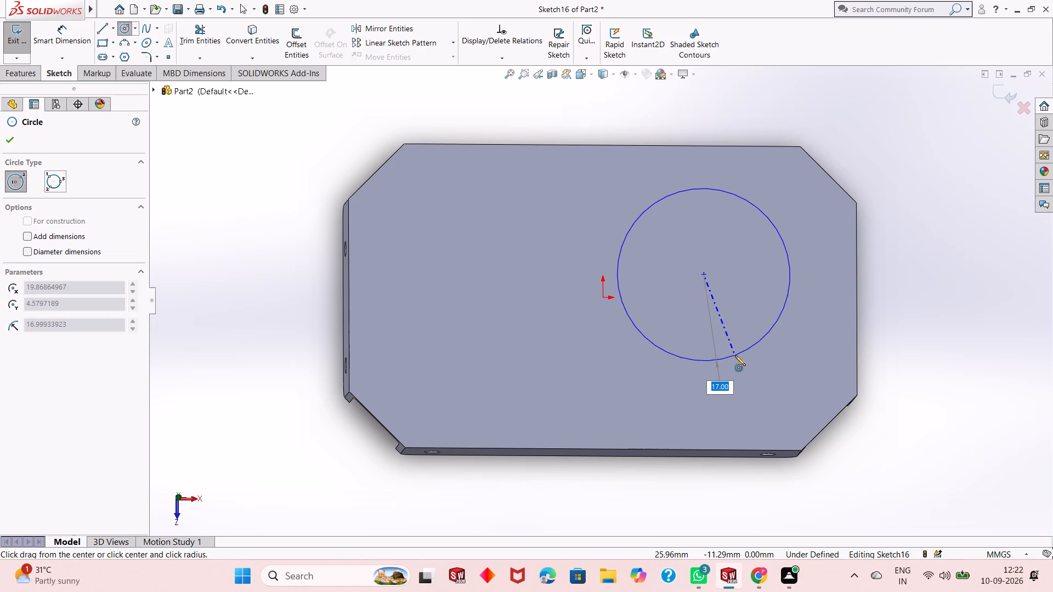
{"action": "type", "text": "17"}
{"action": "key", "text": "Return"}
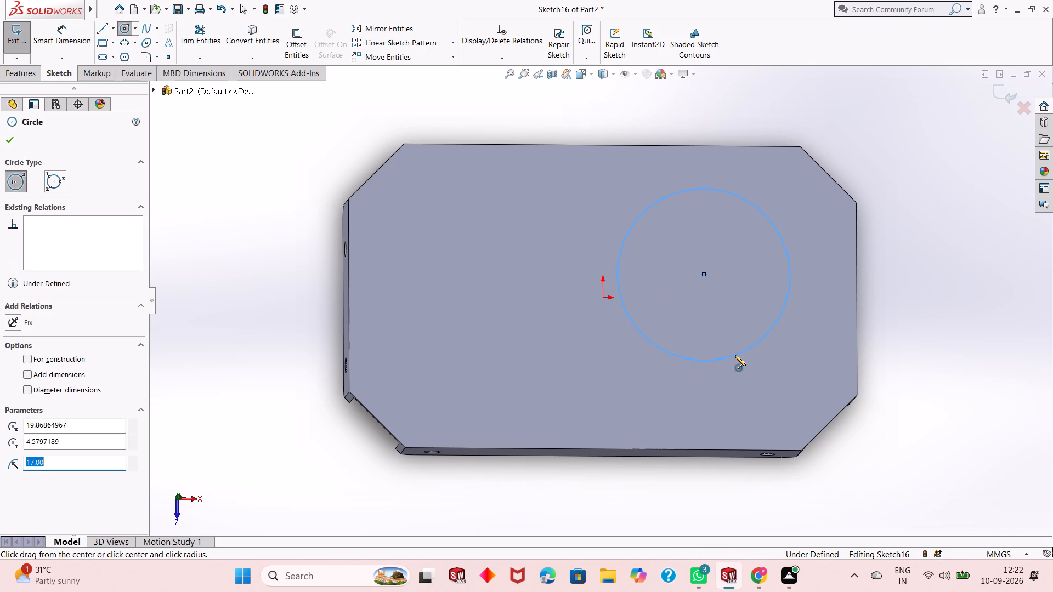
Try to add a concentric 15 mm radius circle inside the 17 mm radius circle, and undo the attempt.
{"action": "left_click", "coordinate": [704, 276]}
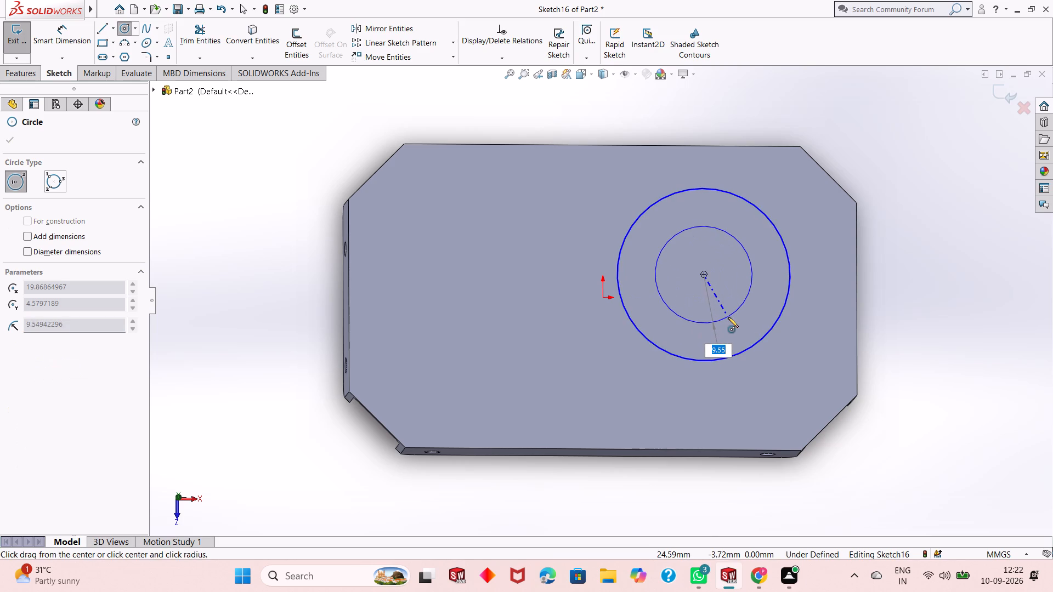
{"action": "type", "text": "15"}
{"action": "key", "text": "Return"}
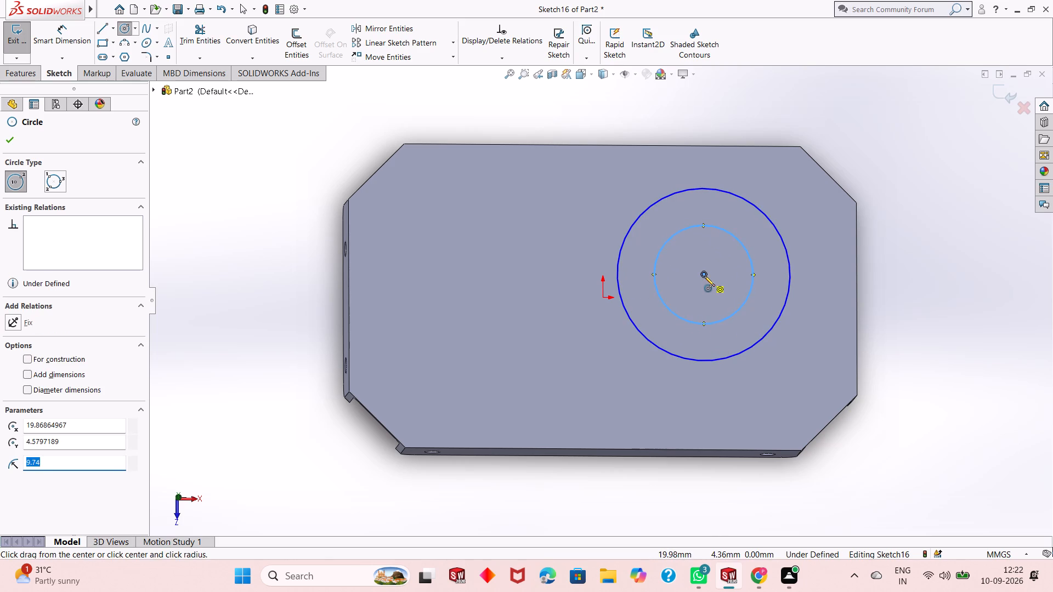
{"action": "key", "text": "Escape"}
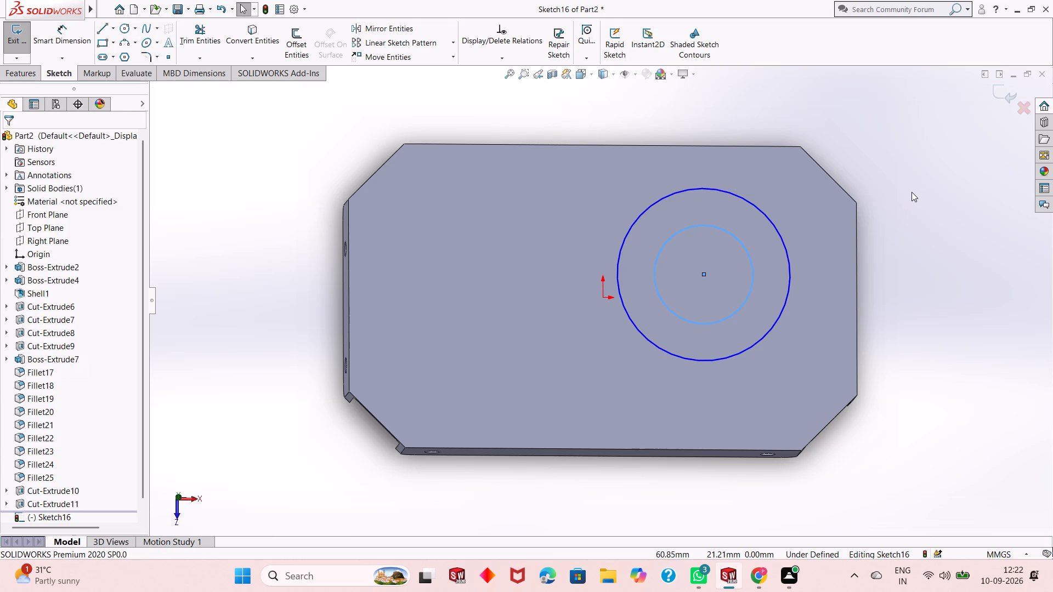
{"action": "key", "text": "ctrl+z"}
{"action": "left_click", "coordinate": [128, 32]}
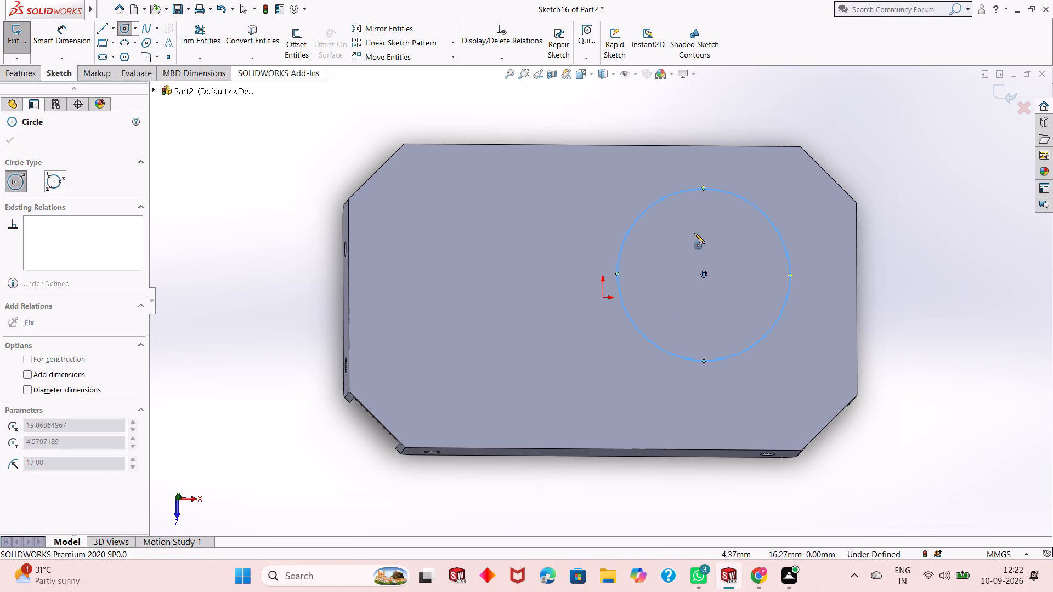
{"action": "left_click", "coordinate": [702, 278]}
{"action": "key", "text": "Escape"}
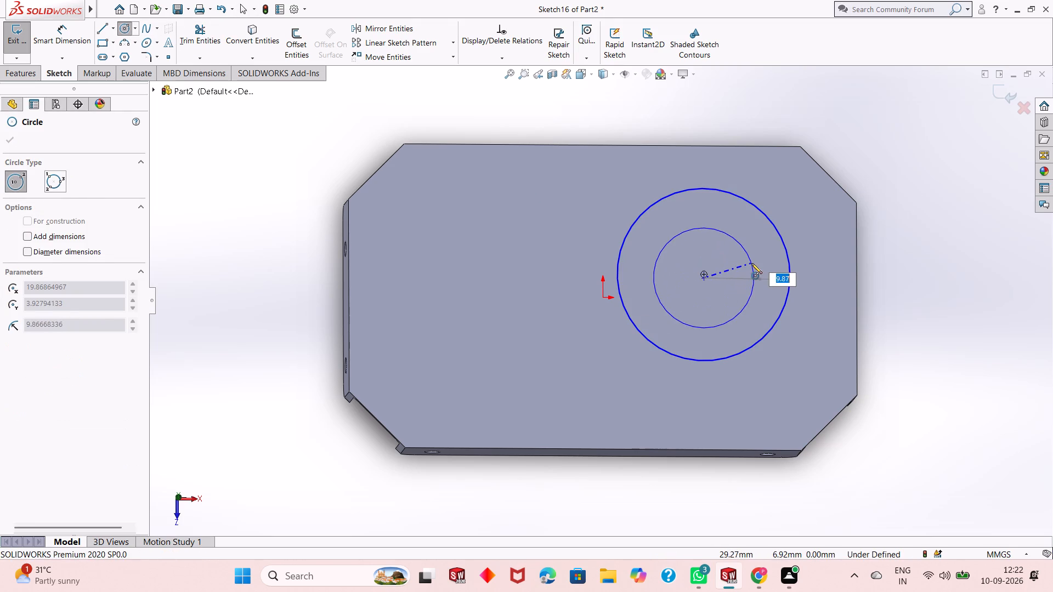
Draw three circles of 15, 13 and 11 mm radius, concentric with the 17 mm radius circle.
{"action": "left_click", "coordinate": [123, 31]}
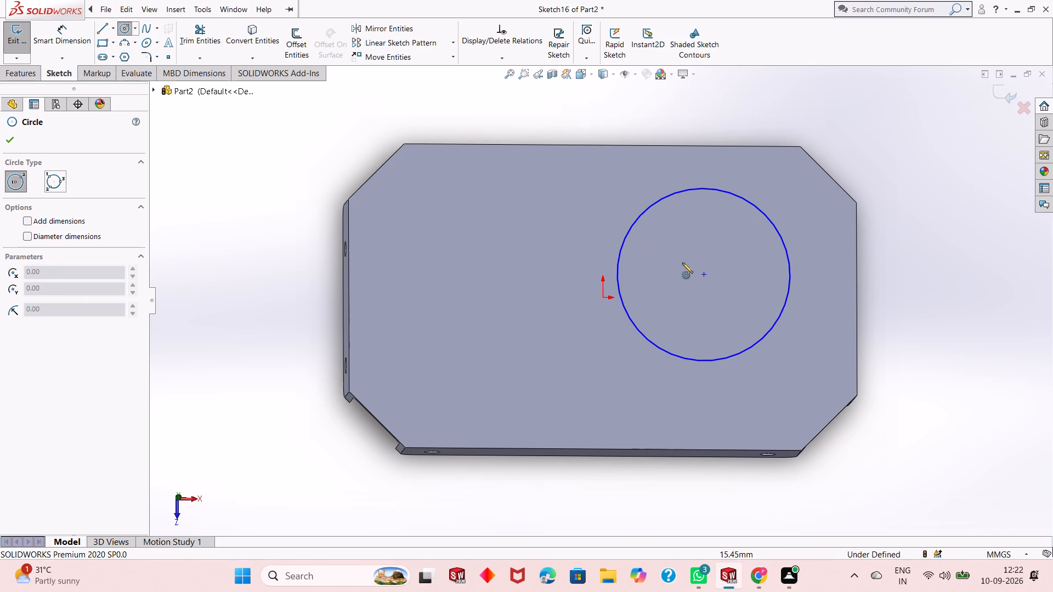
{"action": "left_click", "coordinate": [703, 275]}
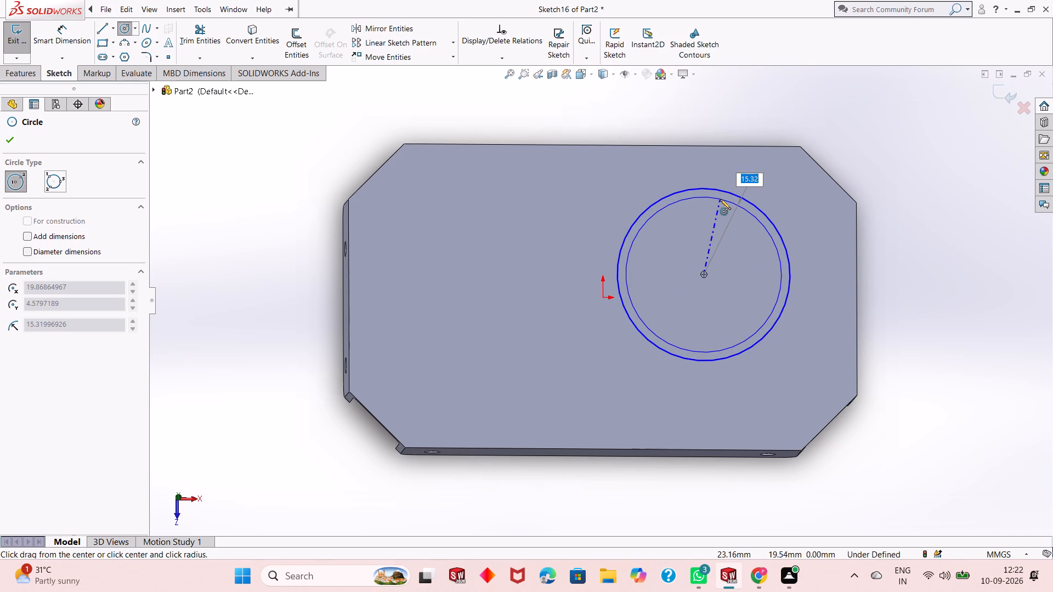
{"action": "type", "text": "15"}
{"action": "key", "text": "Return"}
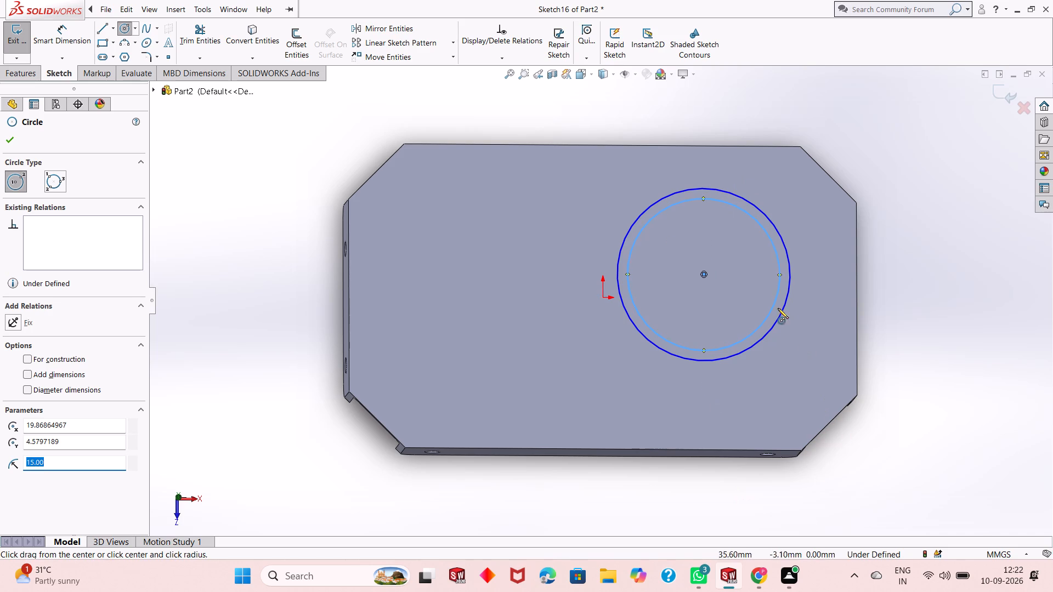
{"action": "left_click", "coordinate": [704, 275]}
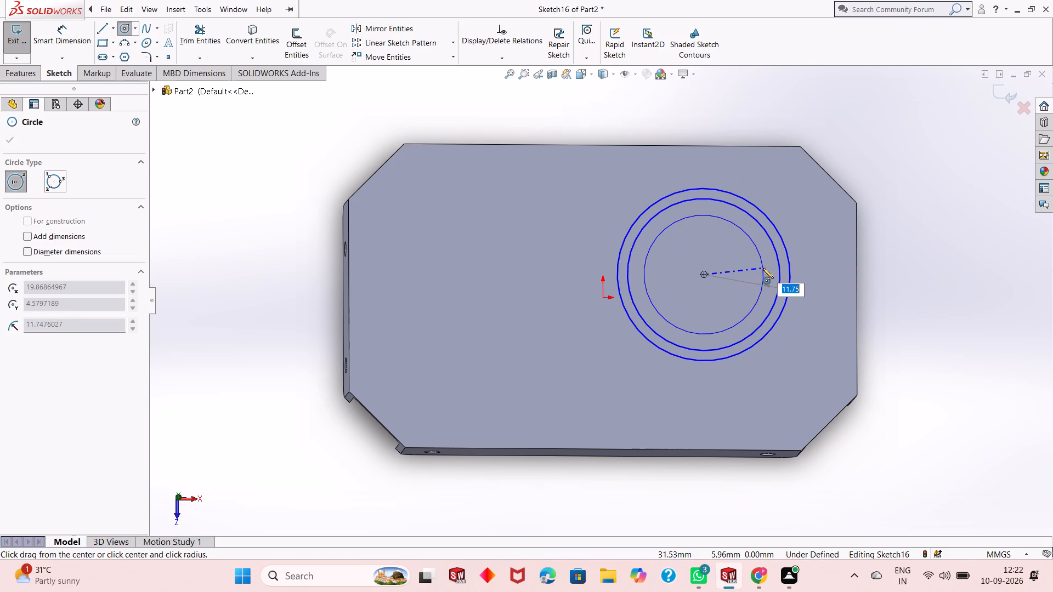
{"action": "type", "text": "13"}
{"action": "key", "text": "Return"}
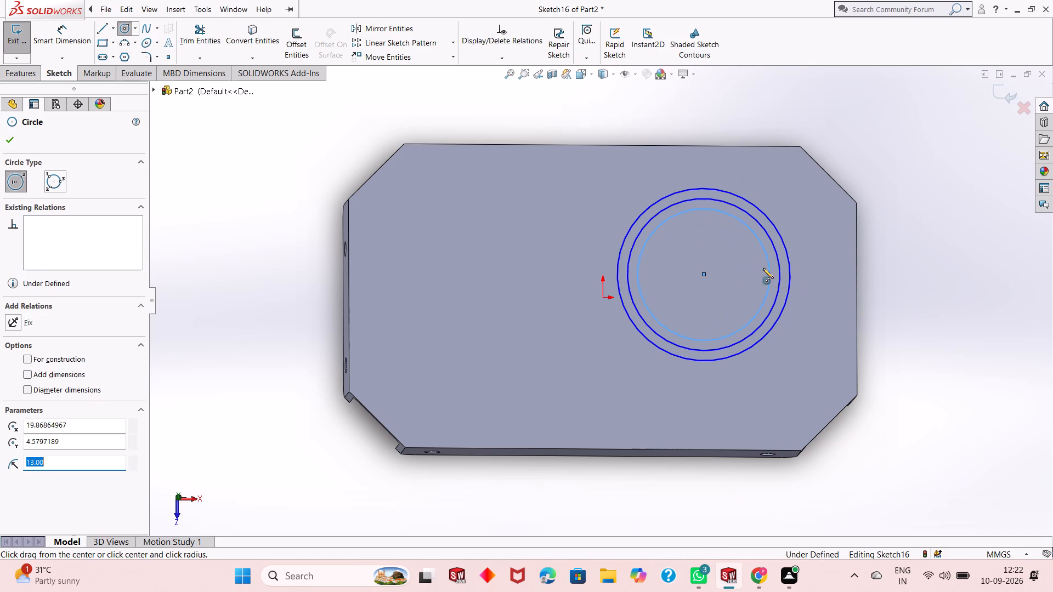
{"action": "left_click", "coordinate": [704, 276]}
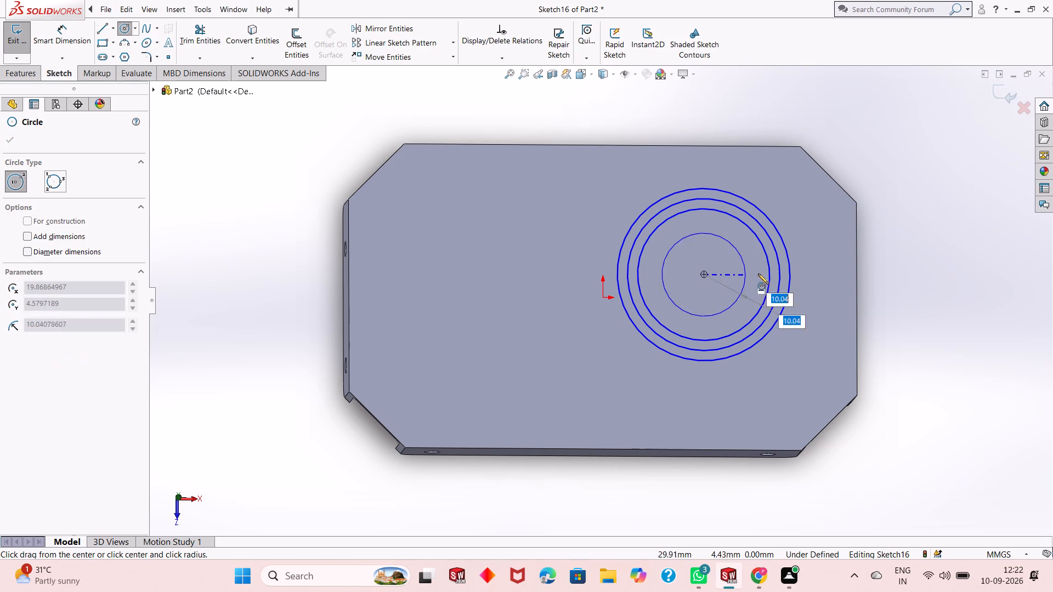
{"action": "type", "text": "11"}
{"action": "key", "text": "Return"}
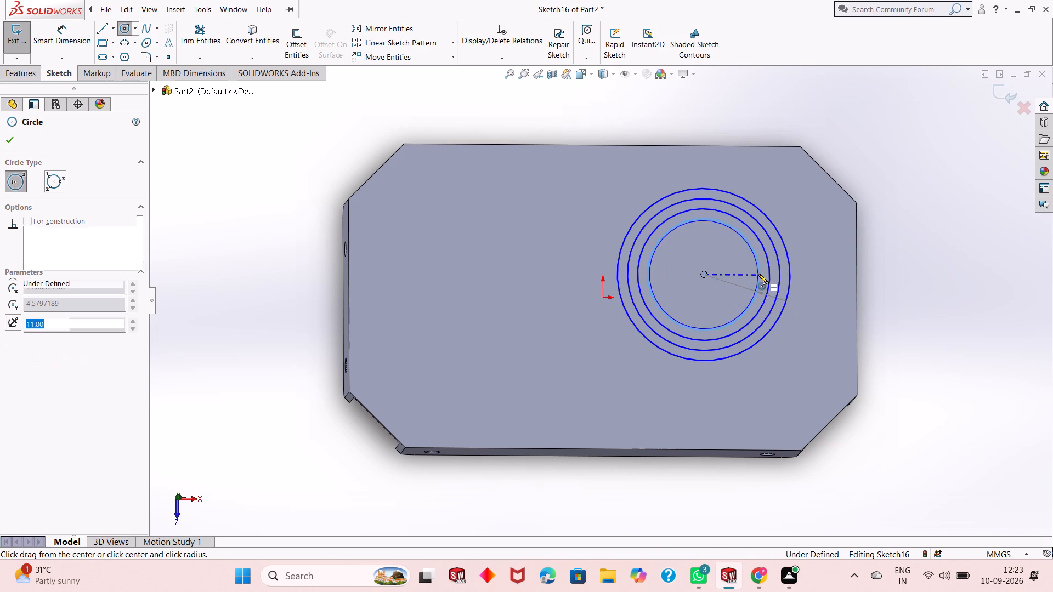
Add two more concentric circles of 9 mm and 7 mm radius inside the 11 mm radius circle.
{"action": "left_click", "coordinate": [705, 274]}
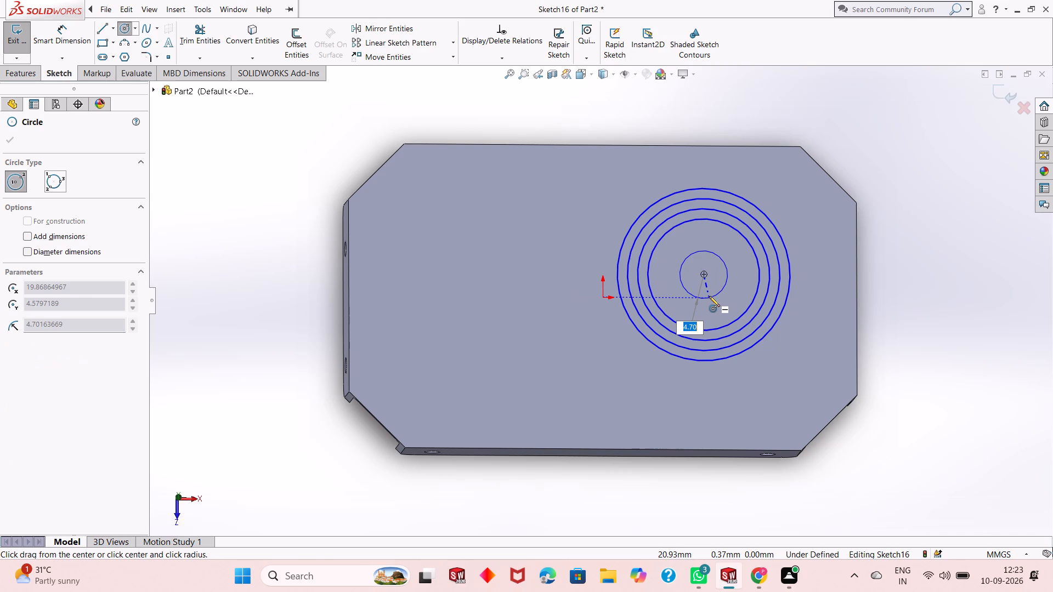
{"action": "key", "text": "9"}
{"action": "key", "text": "Return"}
{"action": "left_click", "coordinate": [702, 272]}
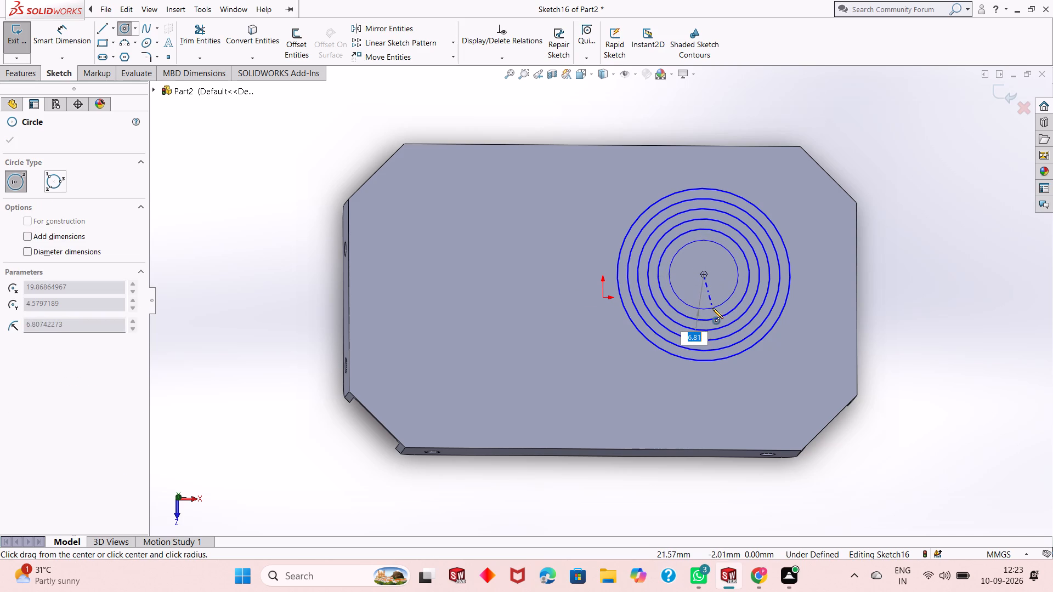
{"action": "key", "text": "7"}
{"action": "key", "text": "Return"}
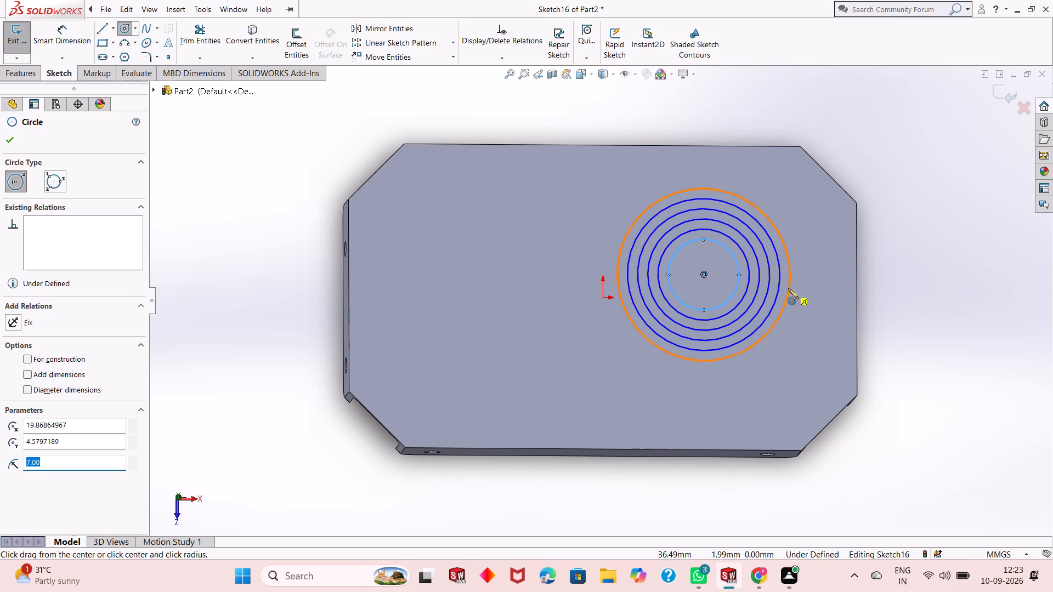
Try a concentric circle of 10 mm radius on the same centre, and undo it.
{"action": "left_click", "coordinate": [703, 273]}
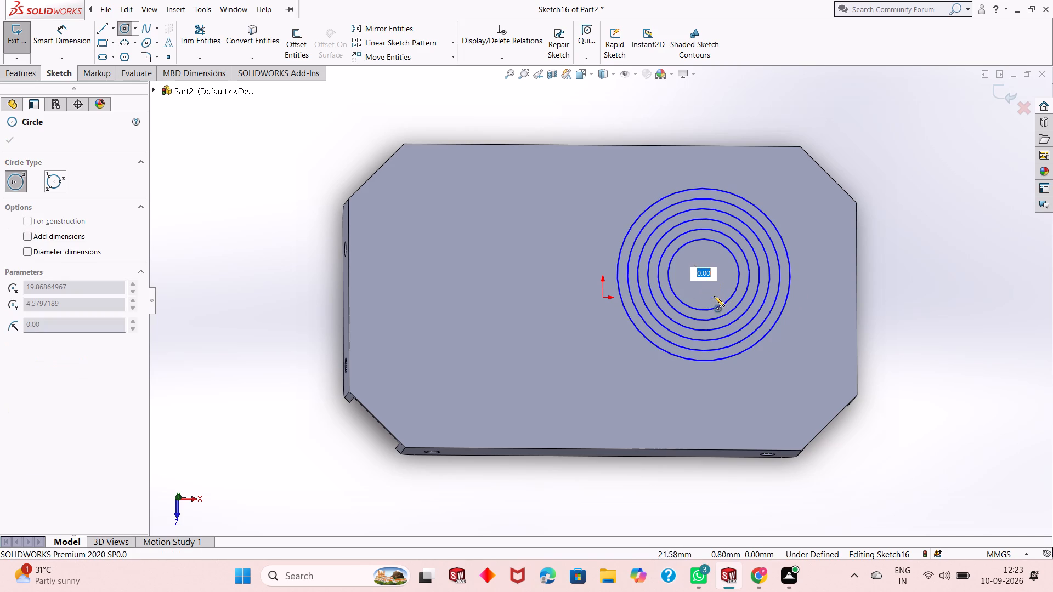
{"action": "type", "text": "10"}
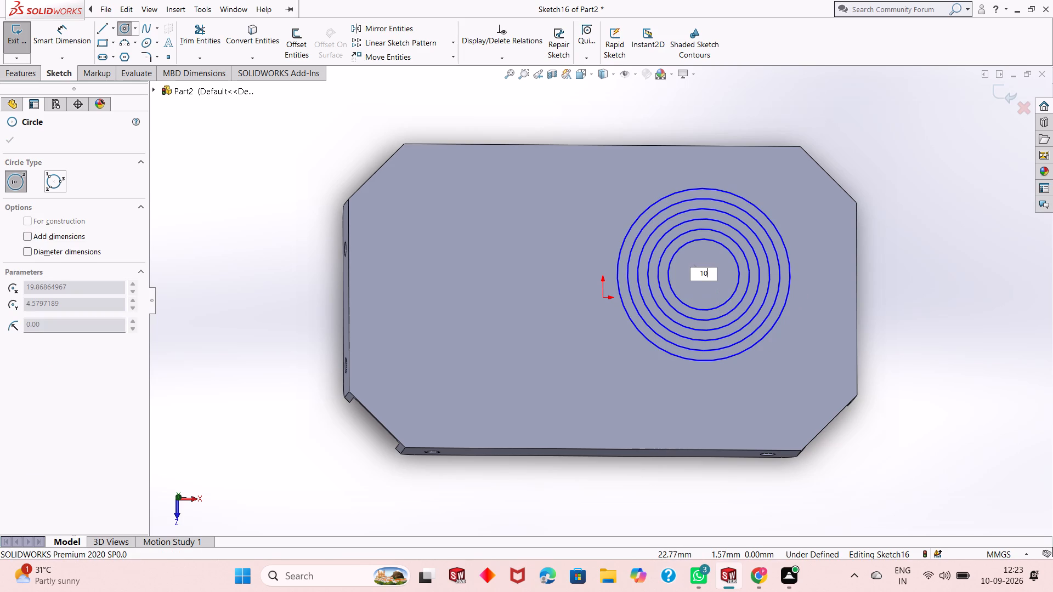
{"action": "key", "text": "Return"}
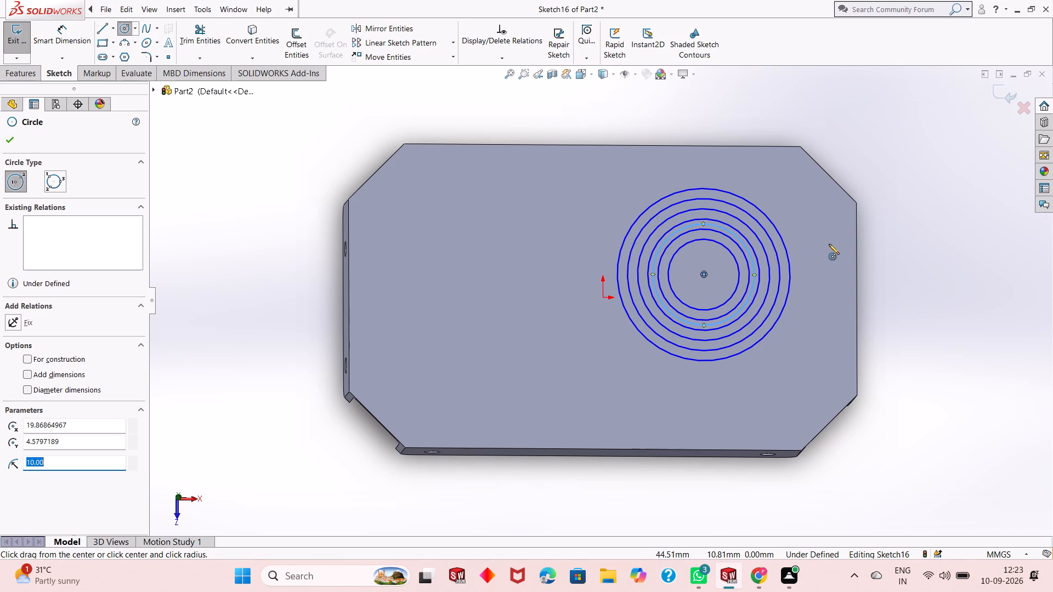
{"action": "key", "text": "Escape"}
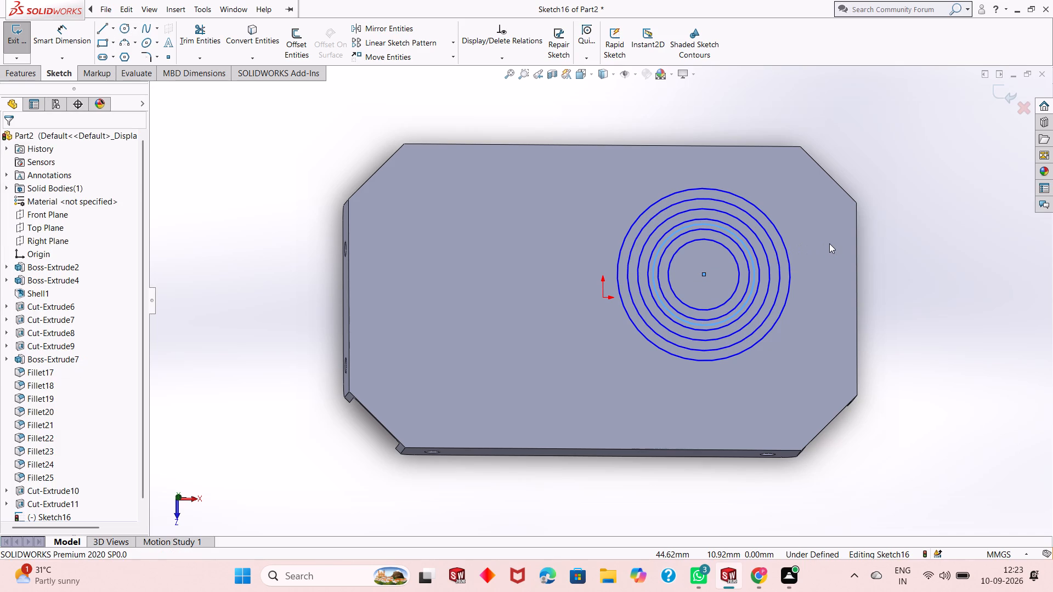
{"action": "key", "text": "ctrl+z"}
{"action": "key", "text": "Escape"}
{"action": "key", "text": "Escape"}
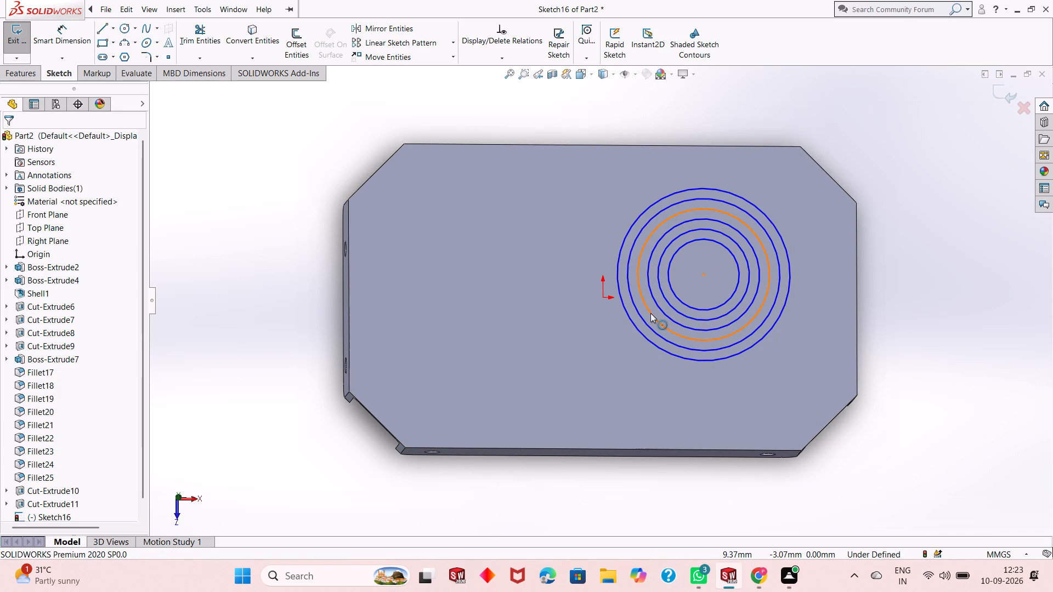
Draw two more circles of 5 mm and 2 mm radius on the same centre, inside the 7 mm radius circle.
{"action": "left_click", "coordinate": [120, 30]}
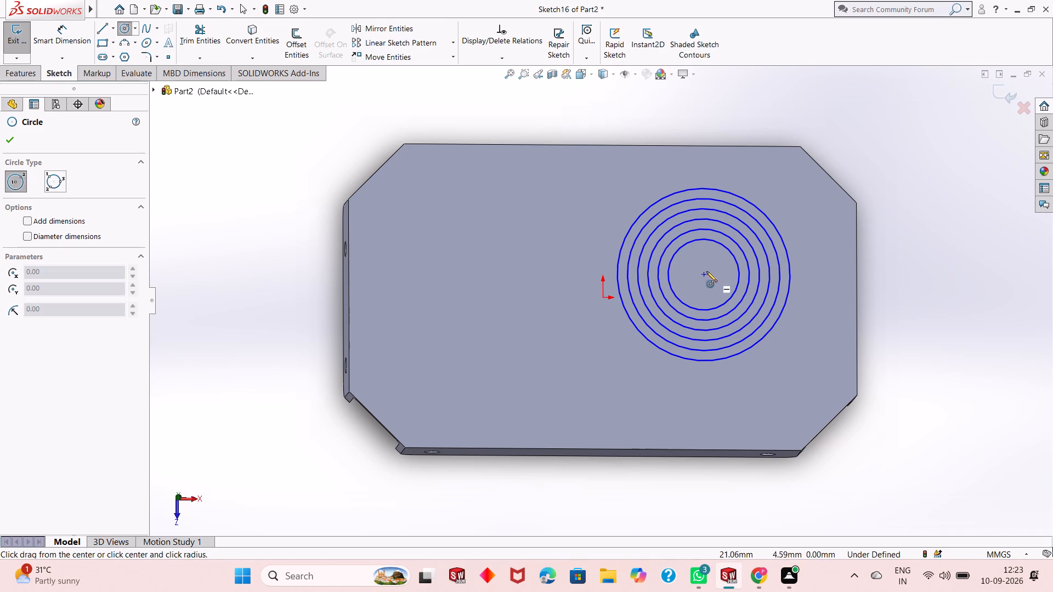
{"action": "left_click", "coordinate": [703, 274]}
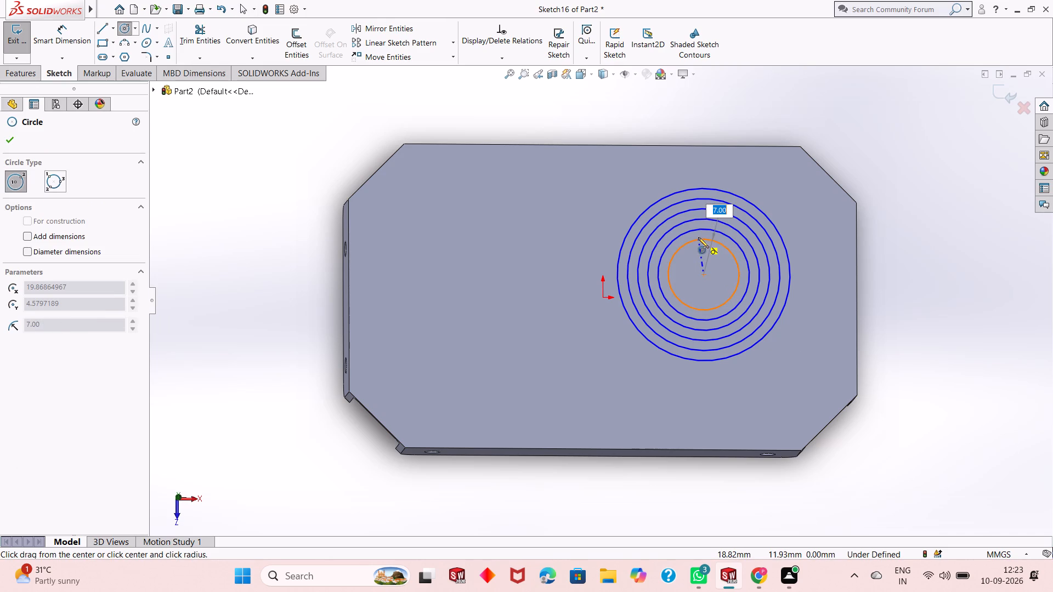
{"action": "key", "text": "5"}
{"action": "key", "text": "Return"}
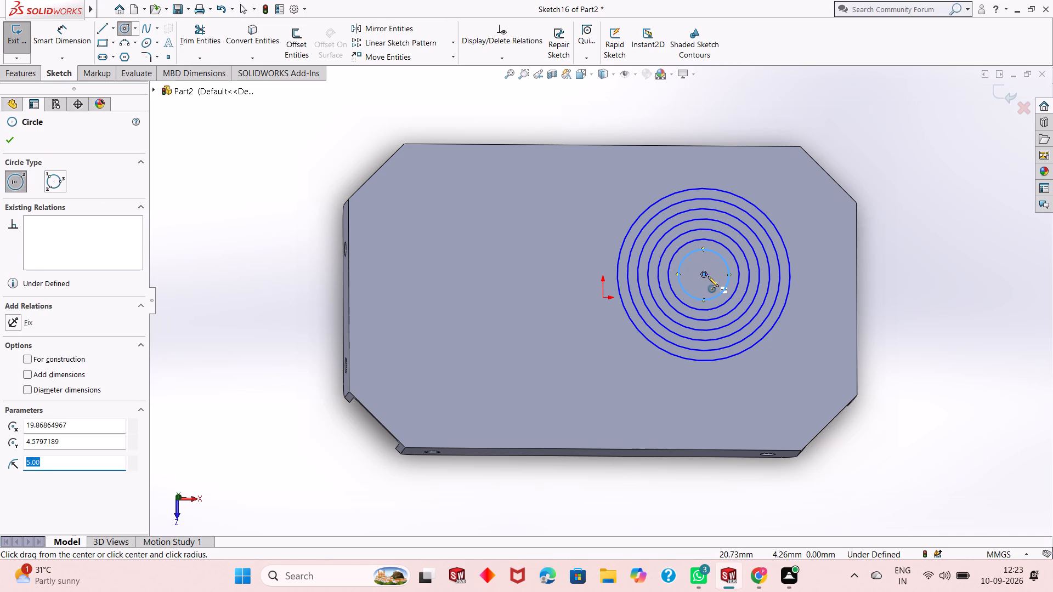
{"action": "left_click", "coordinate": [704, 274]}
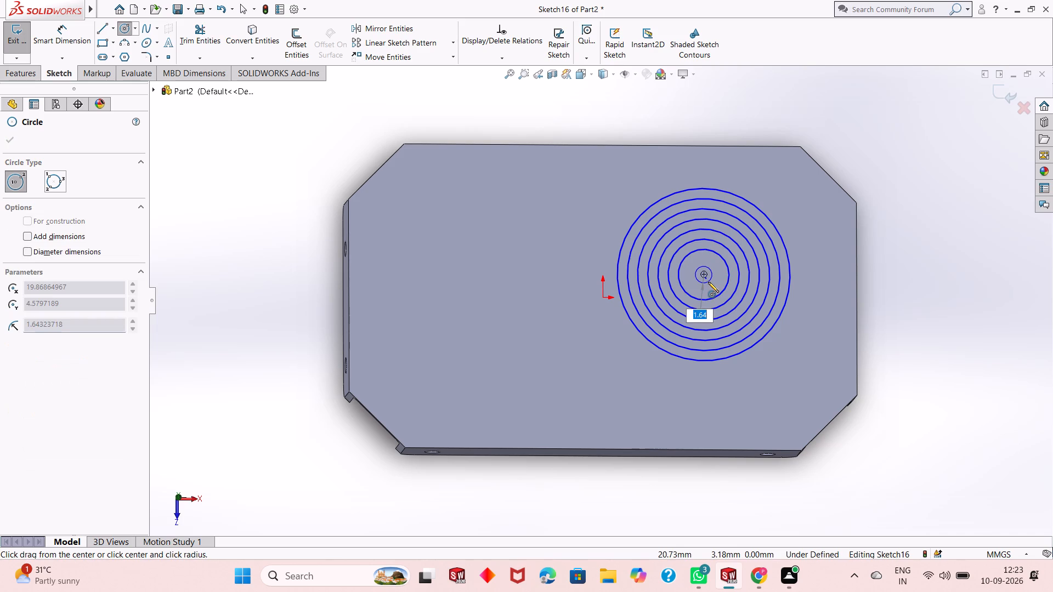
{"action": "key", "text": "2"}
{"action": "key", "text": "Return"}
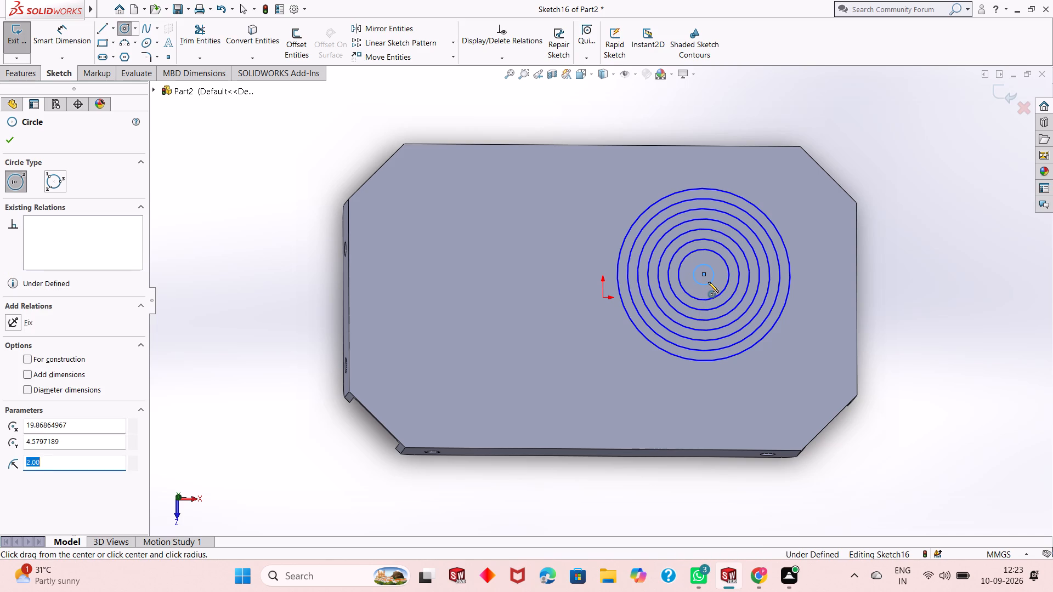
{"action": "key", "text": "Escape"}
{"action": "key", "text": "Escape"}
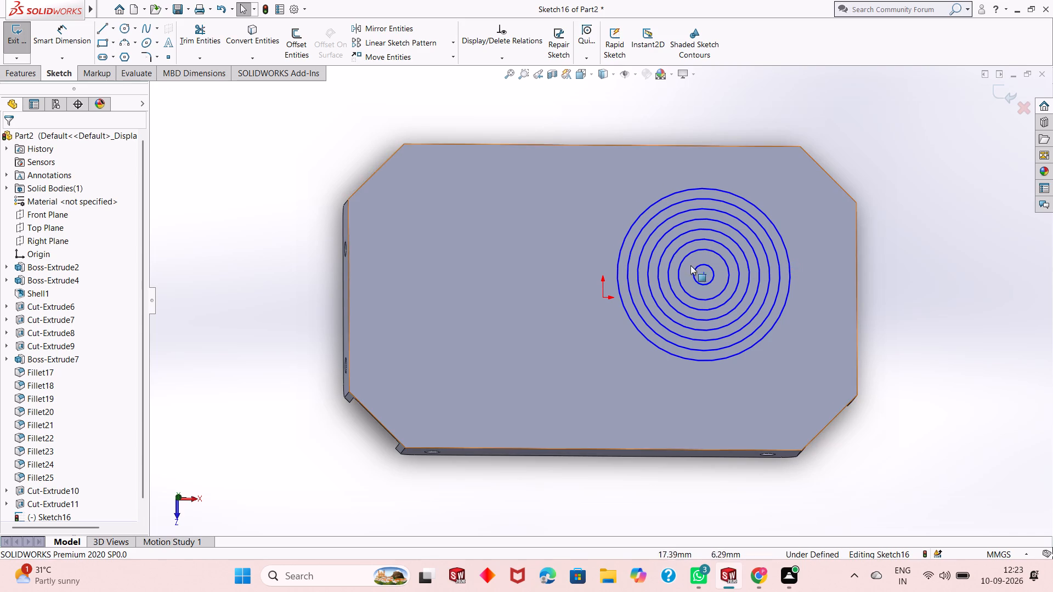
Dimension the diameters of the four outermost concentric circles, keeping their drawn sizes.
{"action": "left_click", "coordinate": [56, 35]}
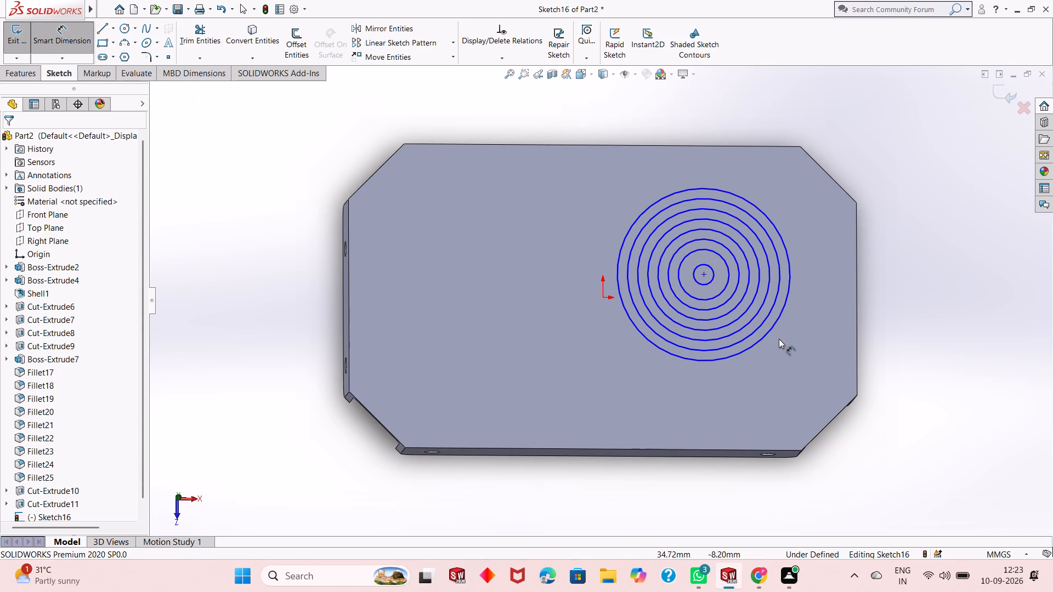
{"action": "left_click", "coordinate": [772, 325]}
{"action": "left_click", "coordinate": [995, 449]}
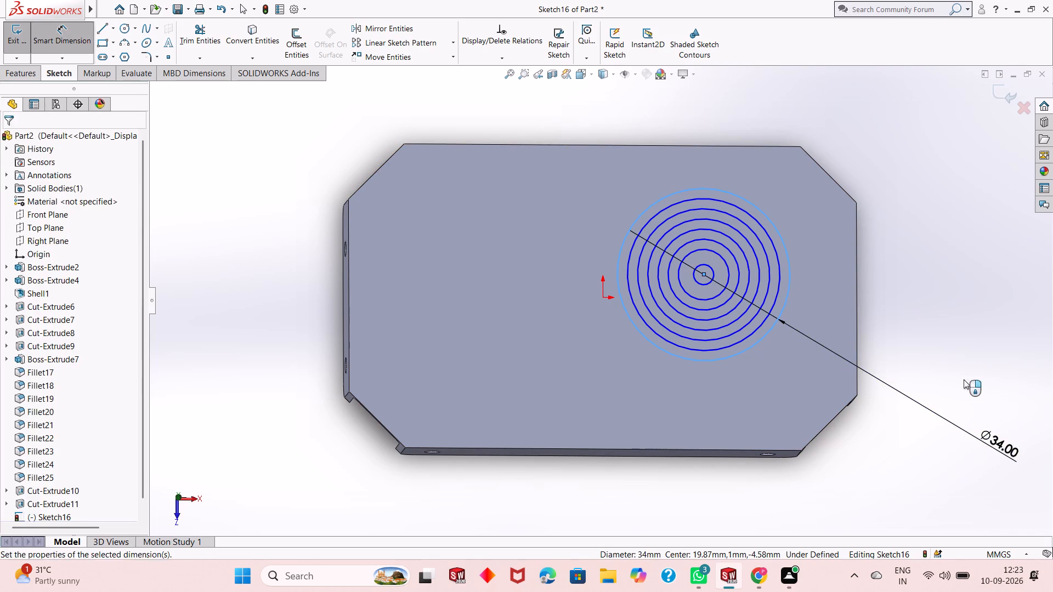
{"action": "left_click", "coordinate": [949, 432]}
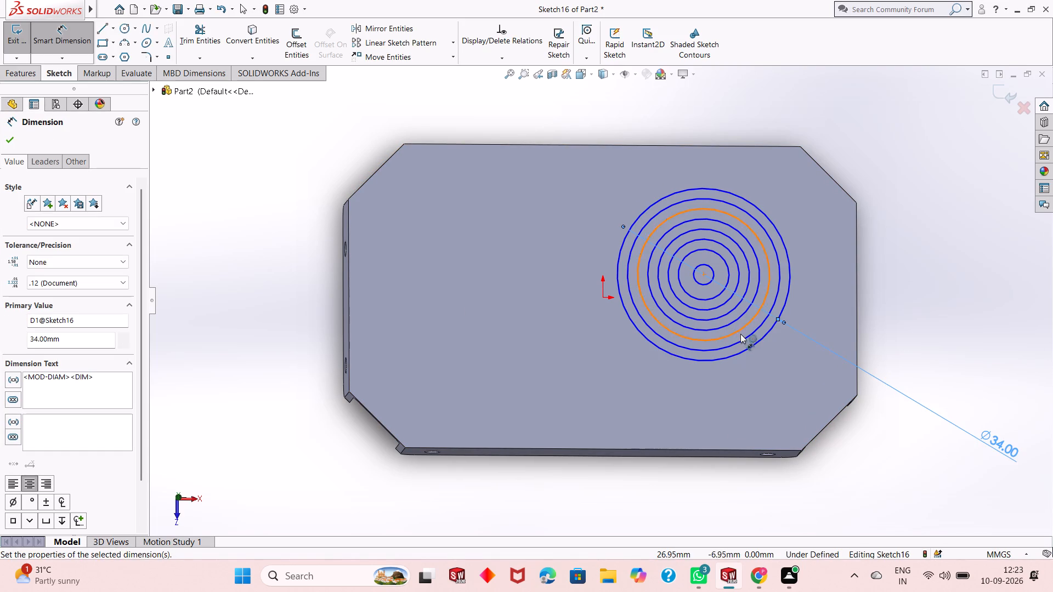
{"action": "left_click", "coordinate": [751, 334]}
{"action": "left_click", "coordinate": [903, 439]}
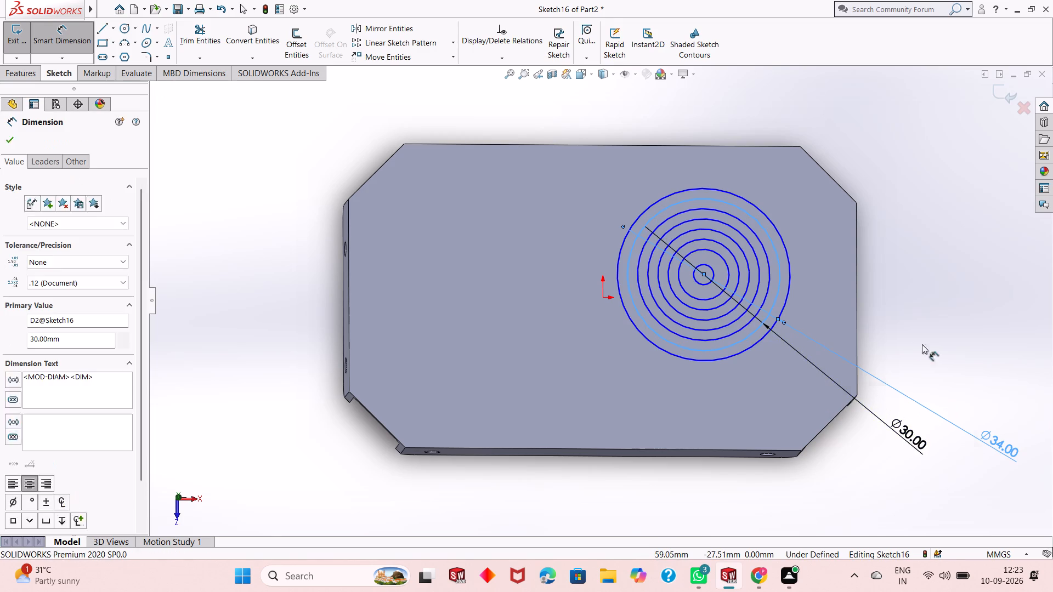
{"action": "left_click", "coordinate": [858, 417]}
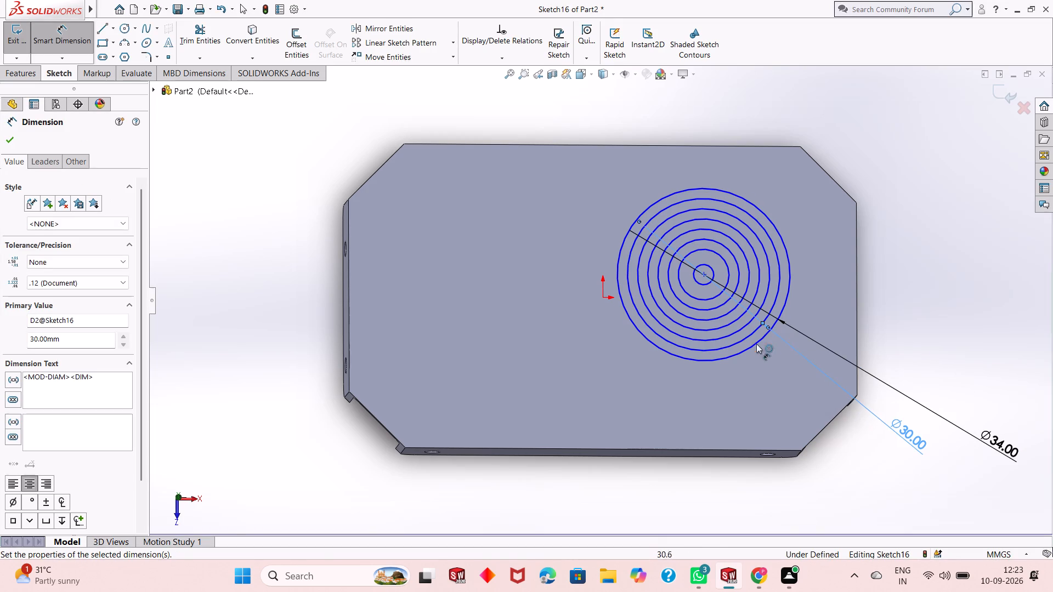
{"action": "left_click", "coordinate": [726, 335]}
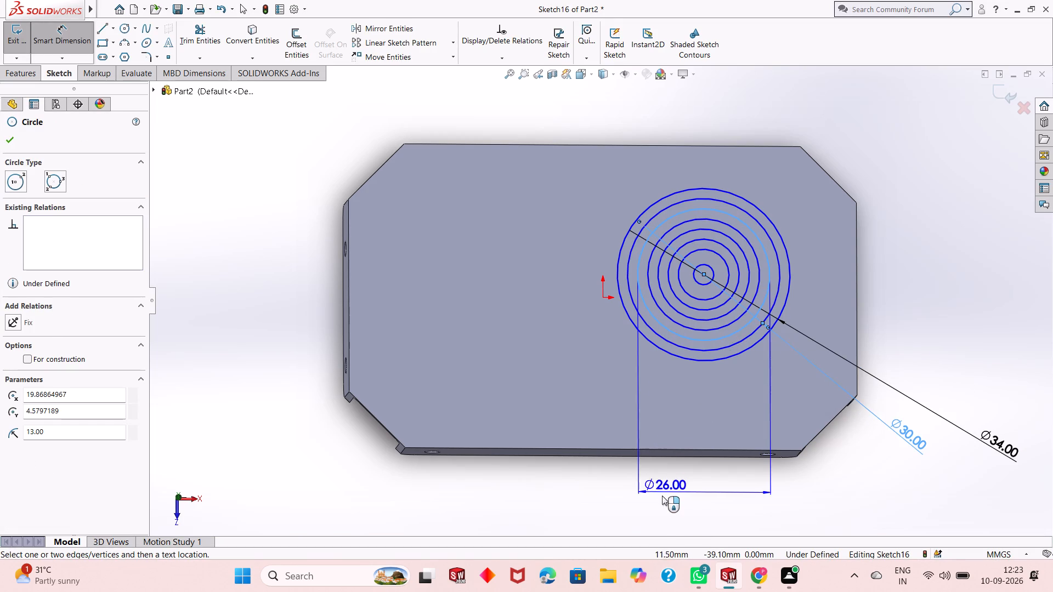
{"action": "left_click", "coordinate": [553, 498]}
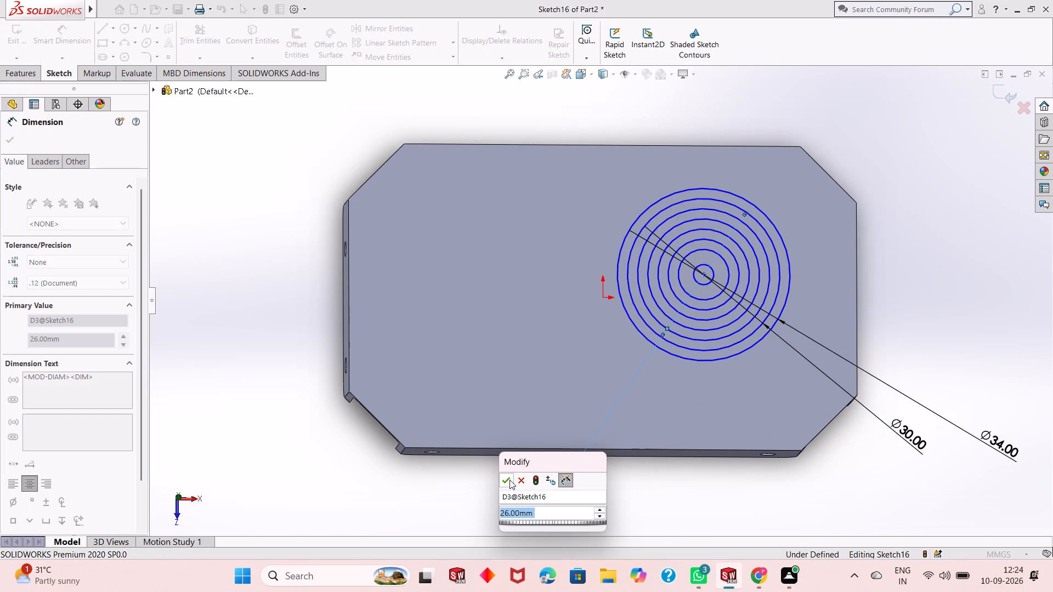
{"action": "left_click", "coordinate": [509, 480]}
{"action": "left_click", "coordinate": [698, 329]}
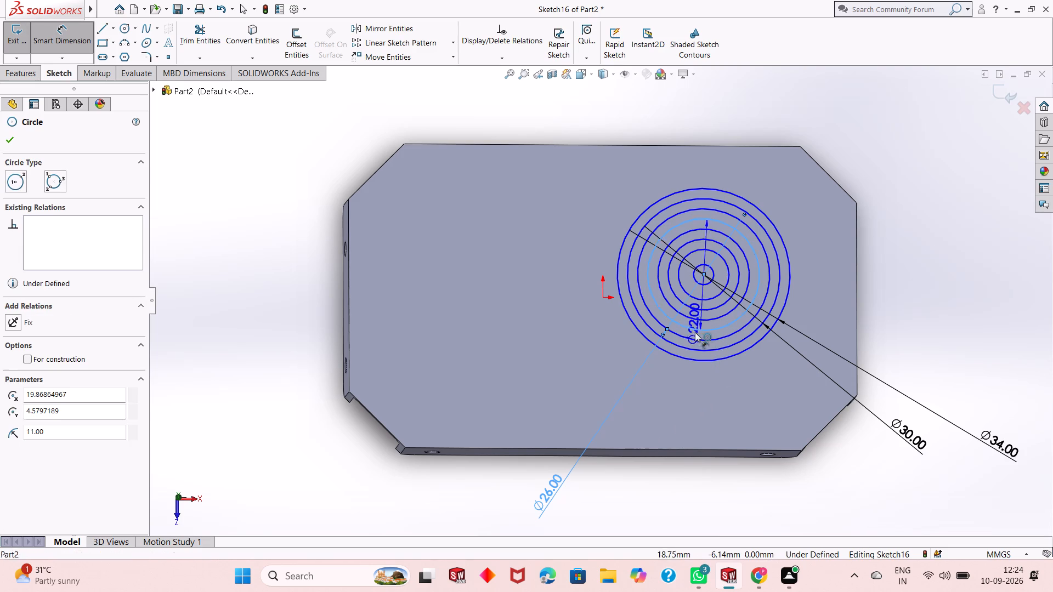
{"action": "left_click", "coordinate": [586, 488]}
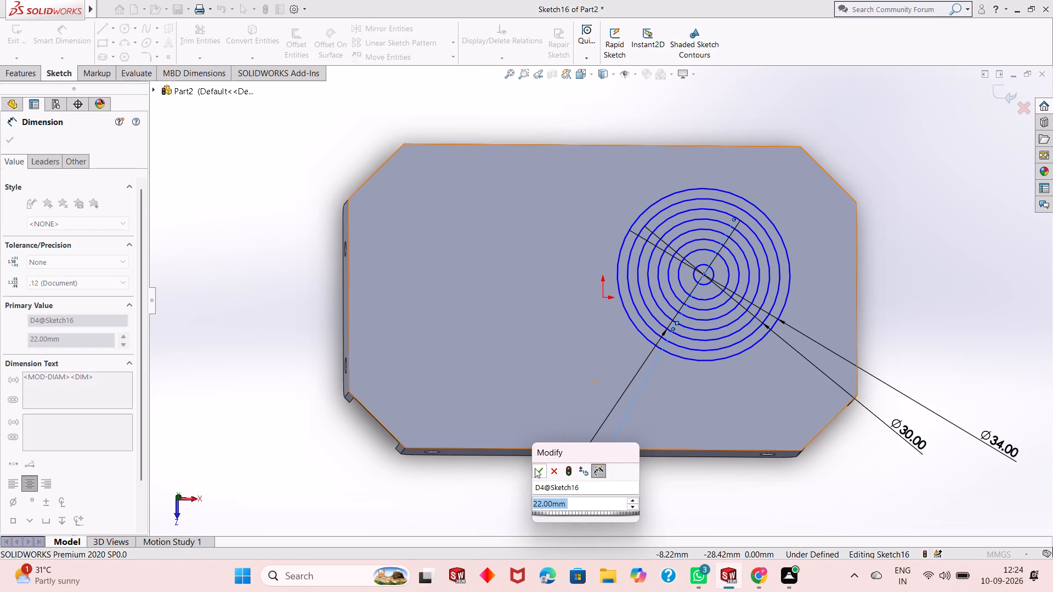
{"action": "left_click", "coordinate": [535, 471]}
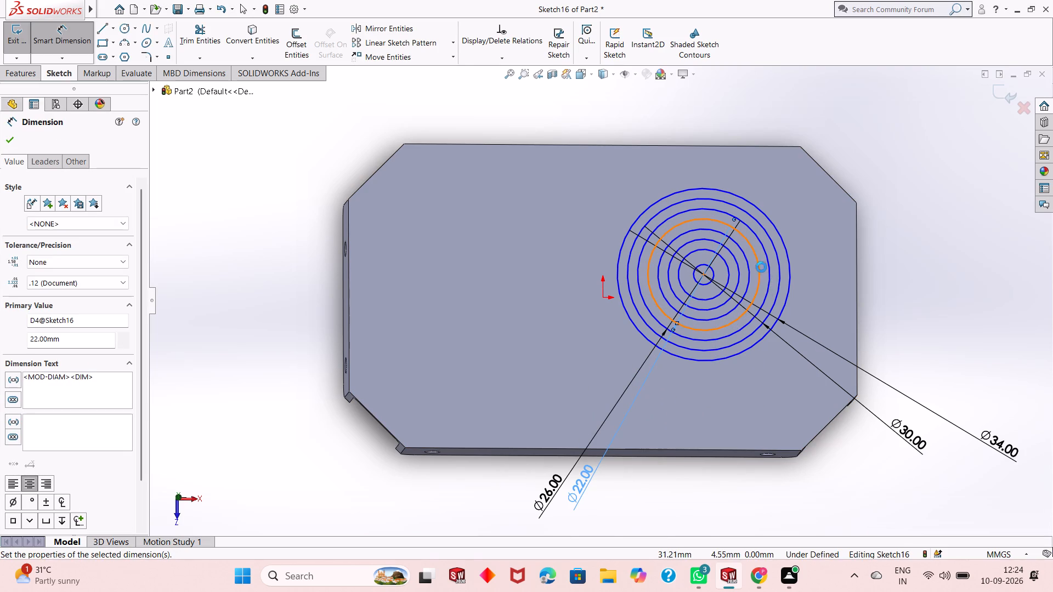
Dimension the diameters of the remaining three circles around the innermost one, keeping their drawn sizes.
{"action": "left_click", "coordinate": [748, 263]}
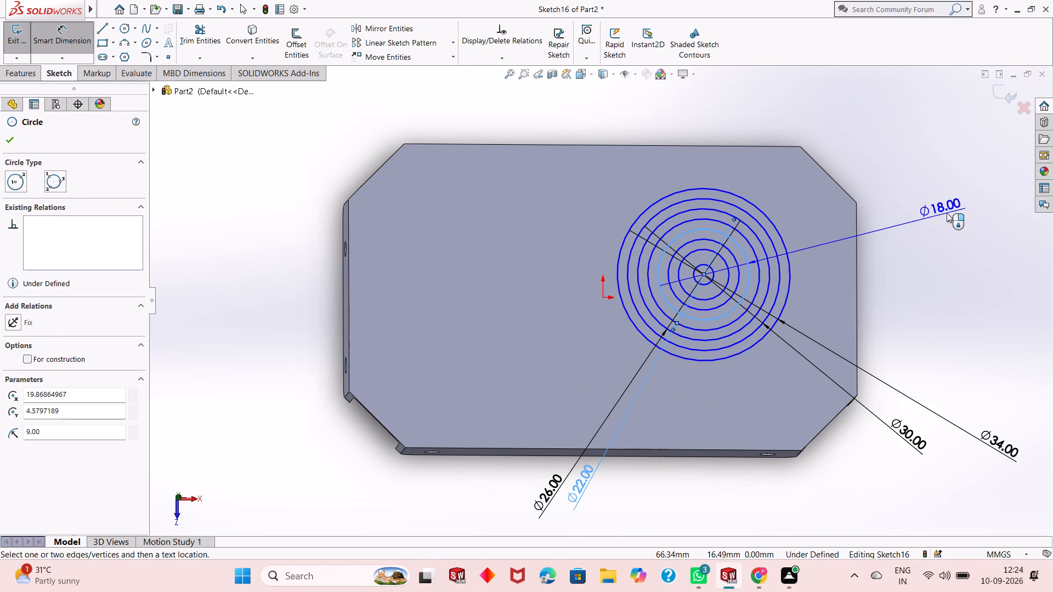
{"action": "left_click", "coordinate": [947, 213]}
{"action": "left_click", "coordinate": [902, 197]}
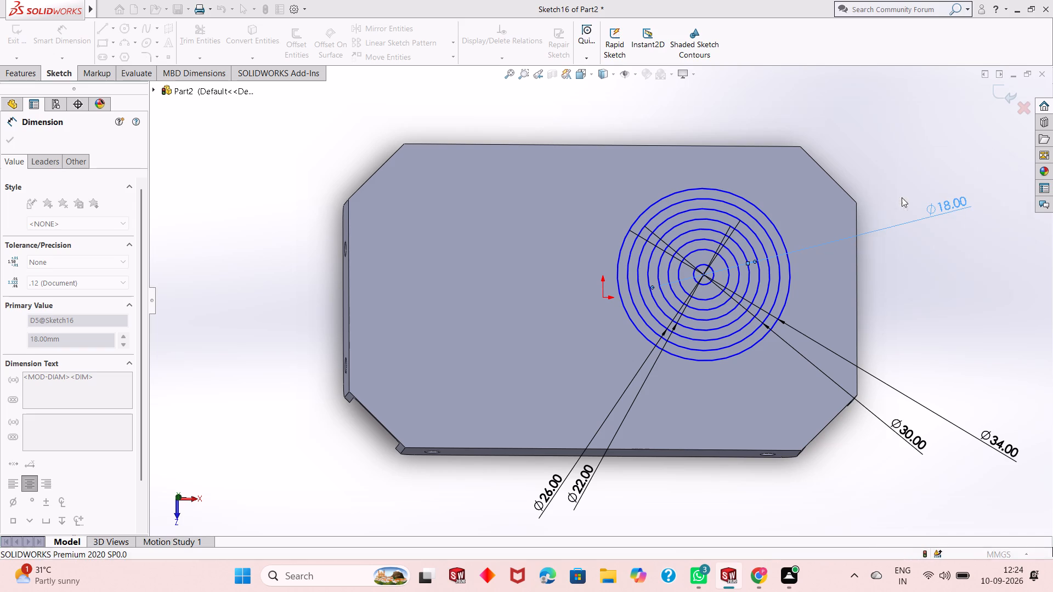
{"action": "left_click", "coordinate": [738, 281]}
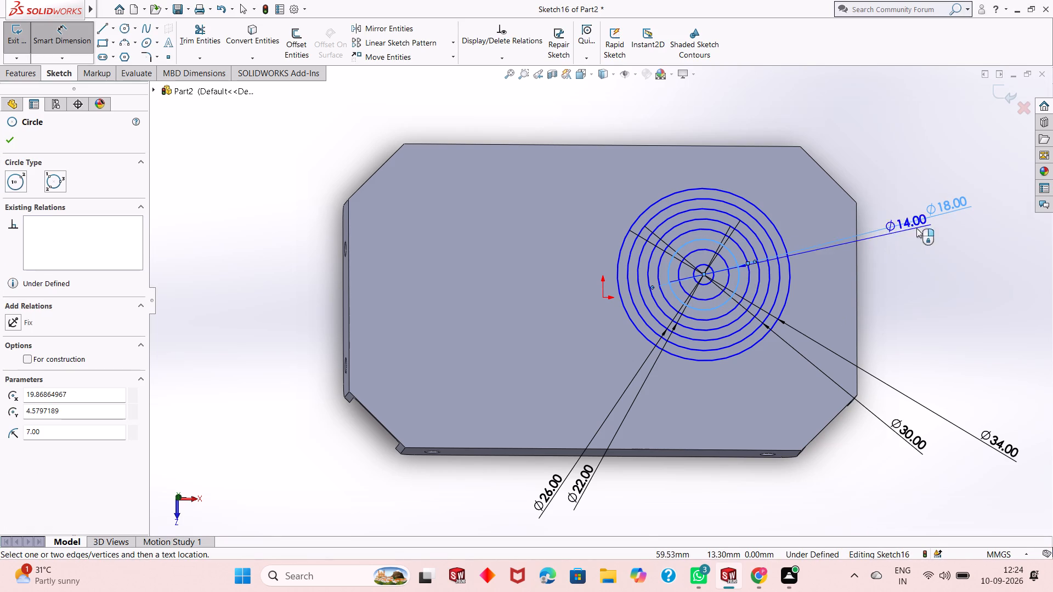
{"action": "left_click", "coordinate": [932, 187]}
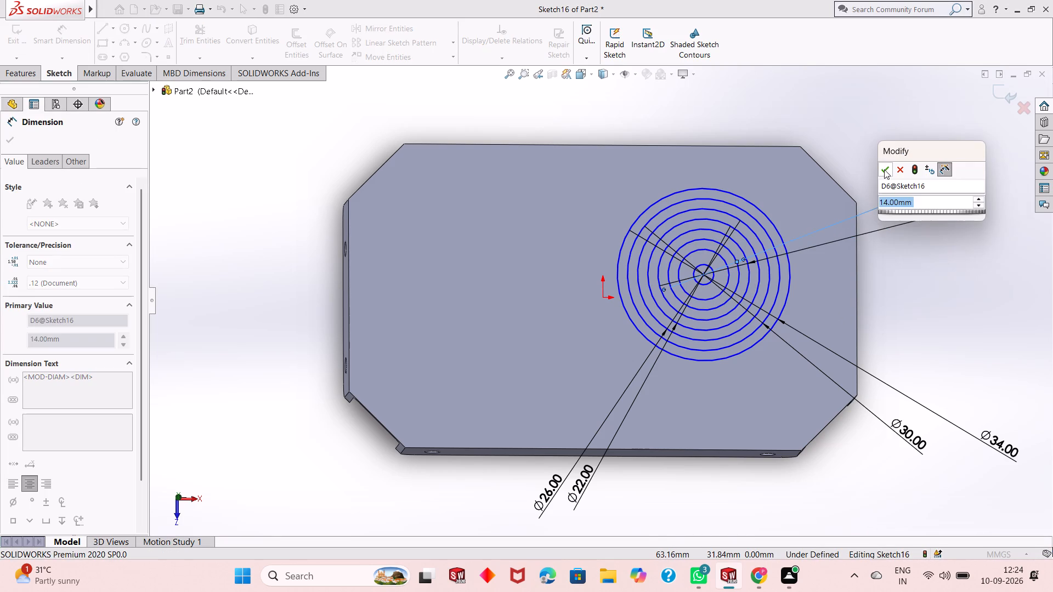
{"action": "left_click", "coordinate": [884, 169]}
{"action": "scroll", "coordinate": [677, 292], "scroll_direction": "down", "scroll_amount": 2}
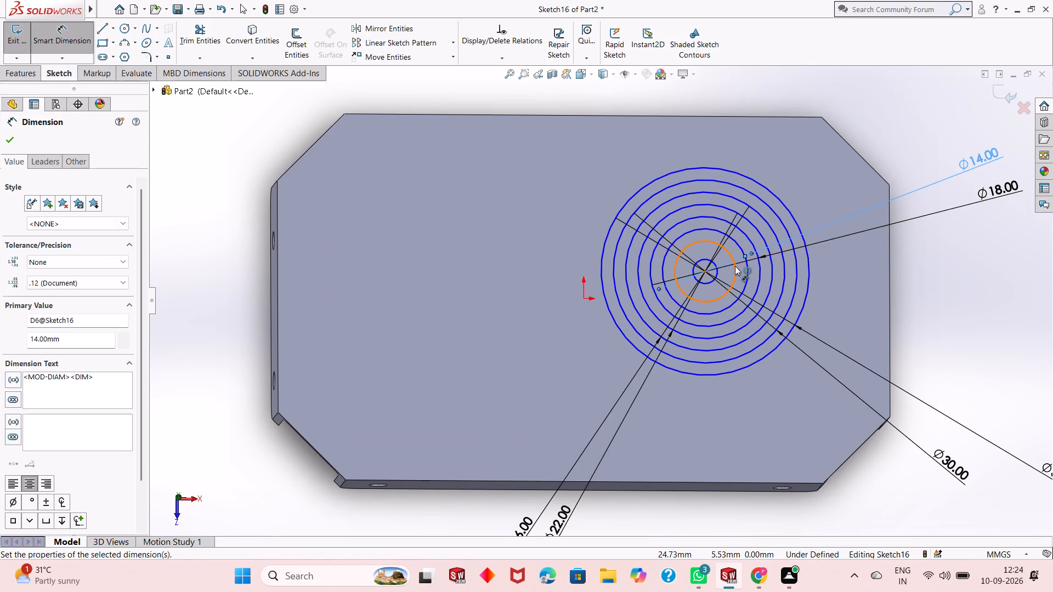
{"action": "left_click", "coordinate": [733, 277]}
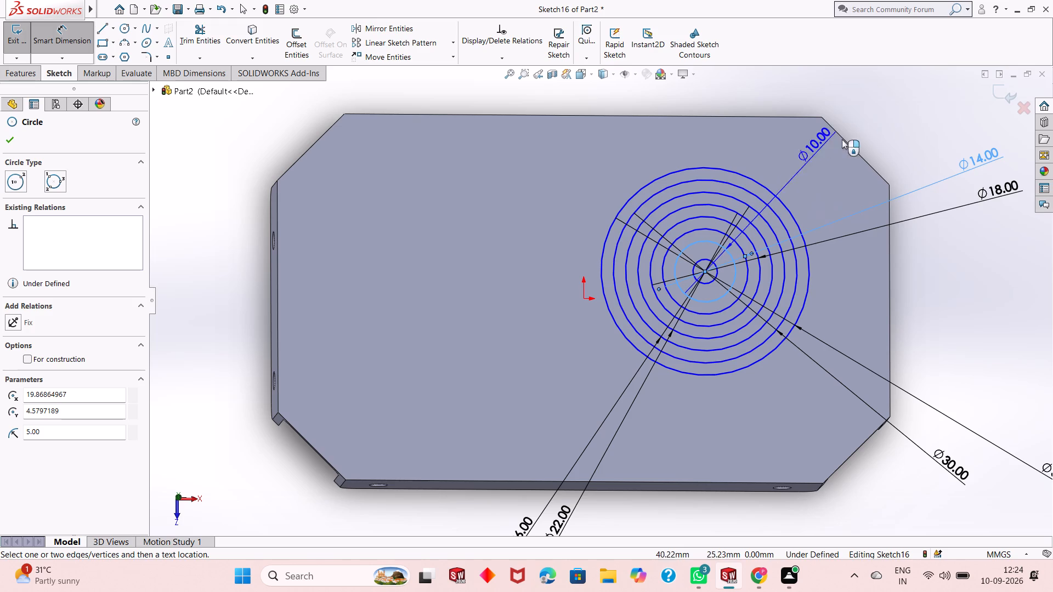
{"action": "left_click", "coordinate": [881, 106]}
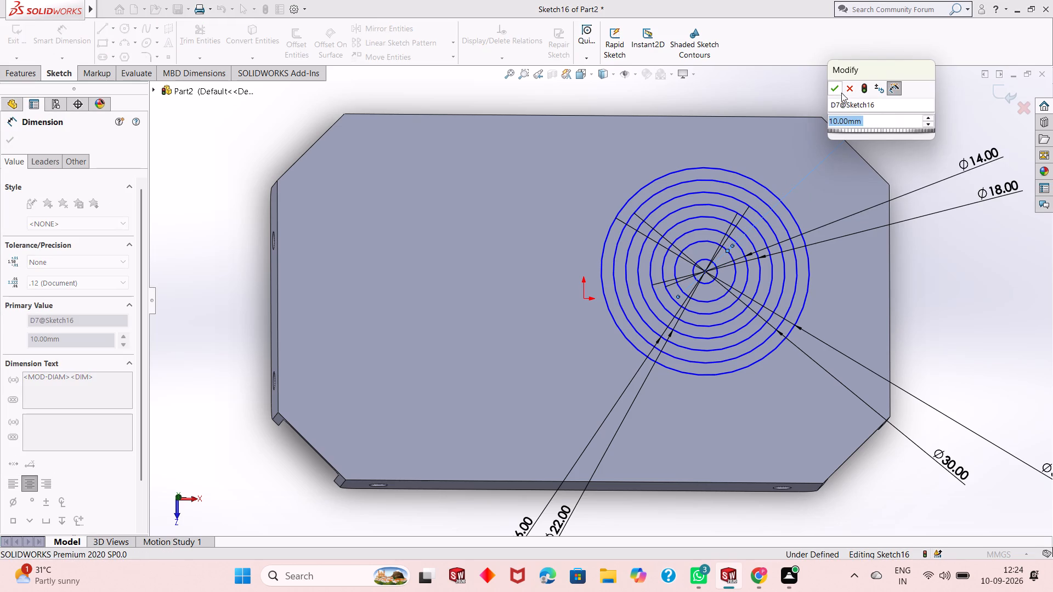
{"action": "left_click", "coordinate": [836, 89]}
Dimension the innermost circle's diameter as 5 mm and change it to 4 mm.
{"action": "left_click", "coordinate": [717, 276]}
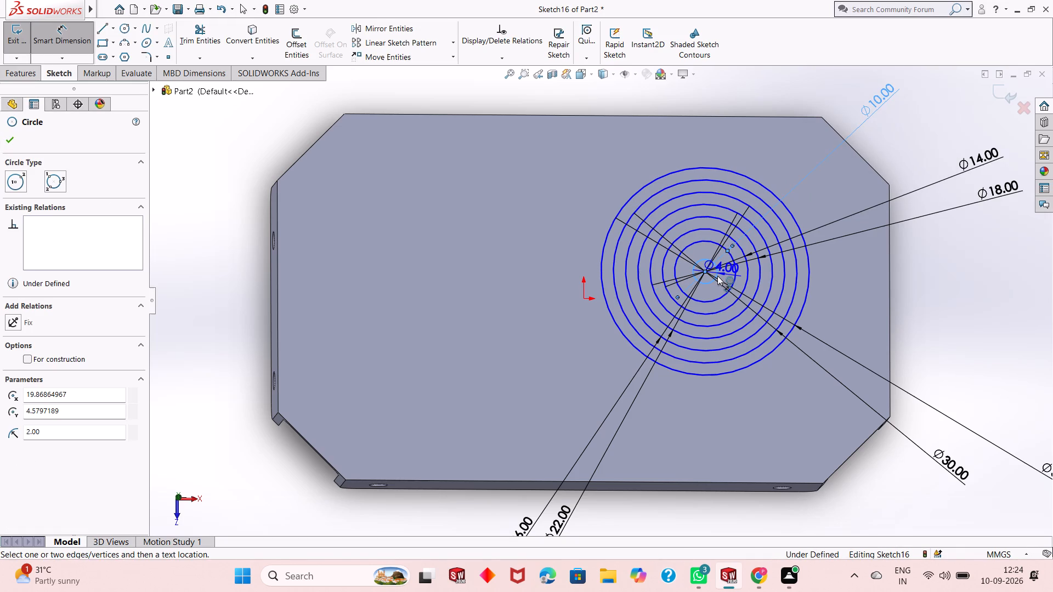
{"action": "left_click", "coordinate": [834, 89]}
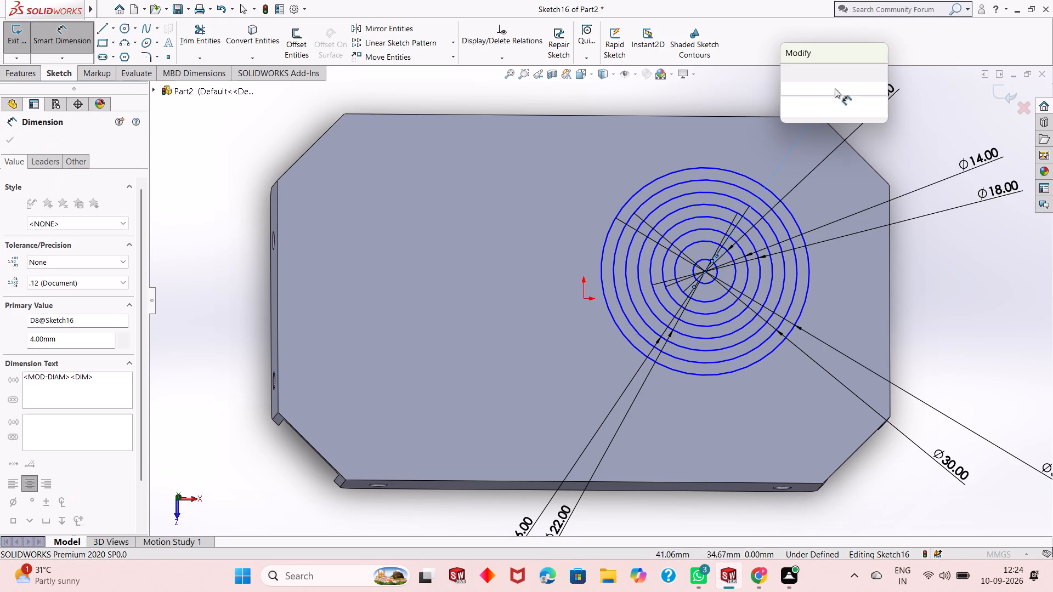
{"action": "key", "text": "5"}
{"action": "key", "text": "Return"}
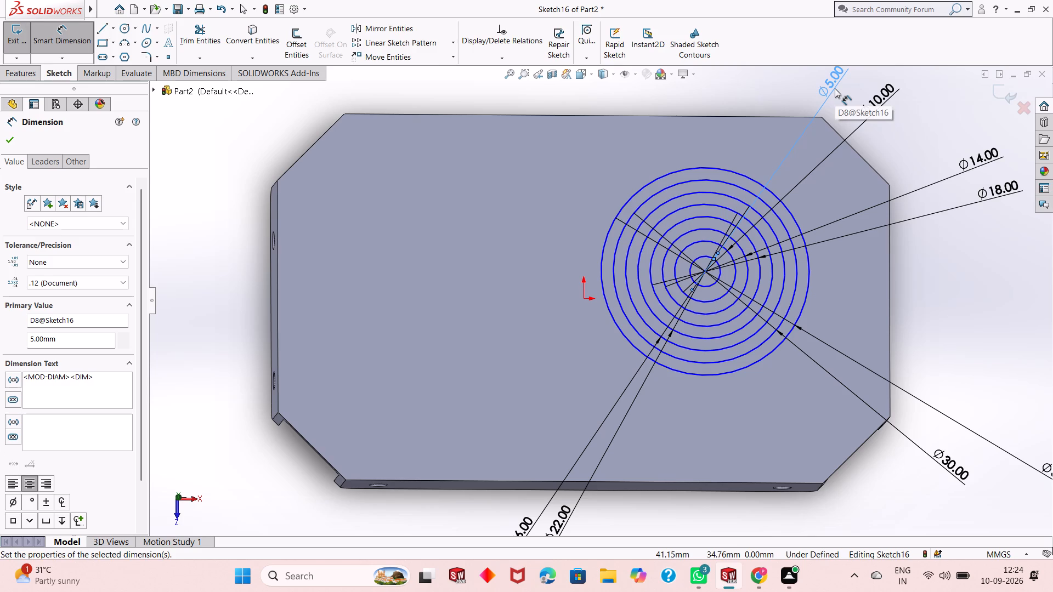
{"action": "double_click", "coordinate": [835, 88]}
{"action": "key", "text": "4"}
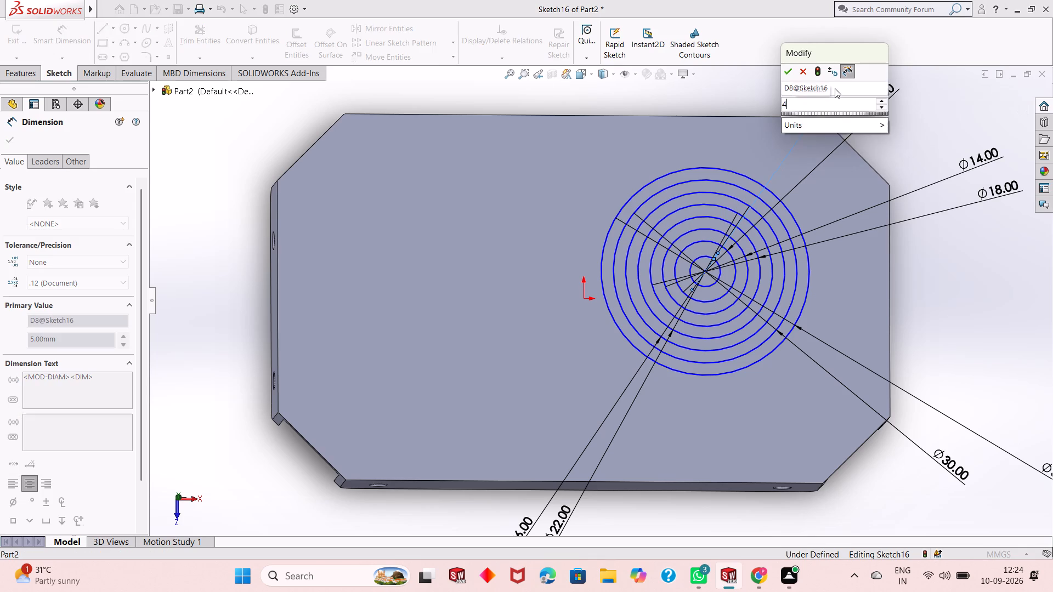
{"action": "key", "text": "Return"}
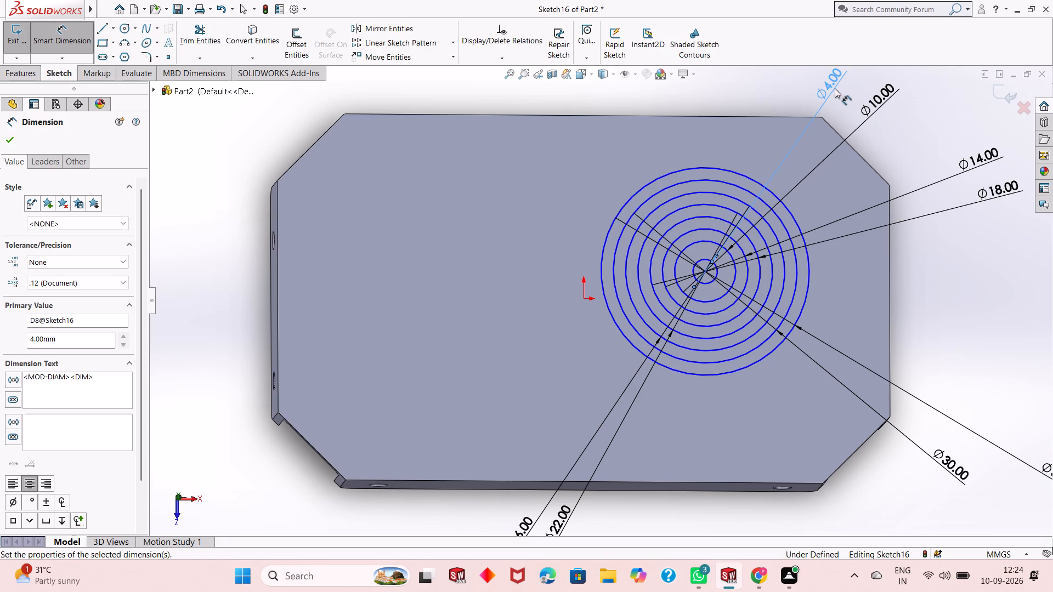
{"action": "key", "text": "Escape"}
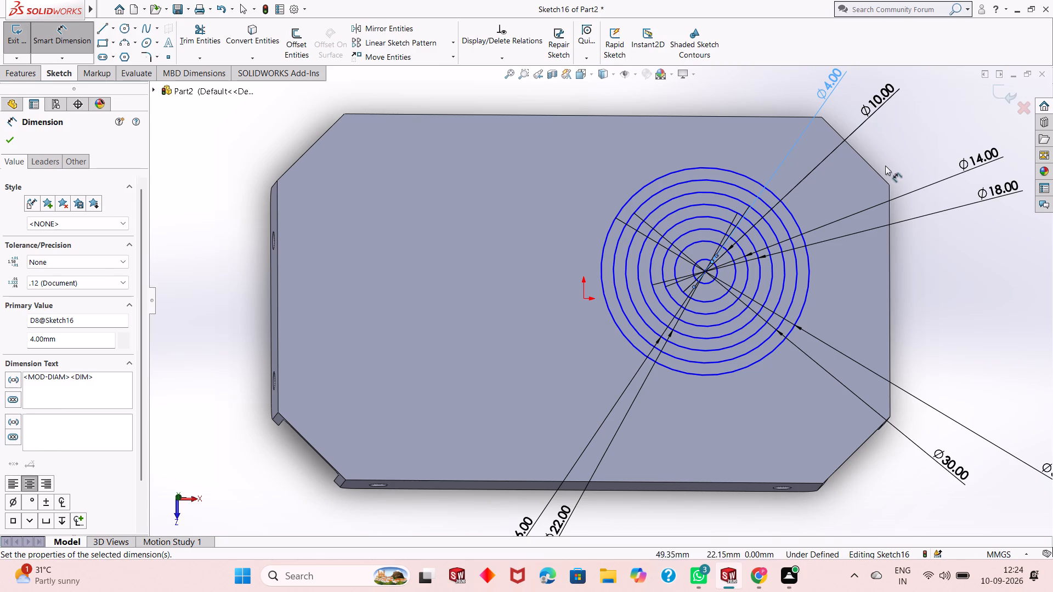
{"action": "key", "text": "Escape"}
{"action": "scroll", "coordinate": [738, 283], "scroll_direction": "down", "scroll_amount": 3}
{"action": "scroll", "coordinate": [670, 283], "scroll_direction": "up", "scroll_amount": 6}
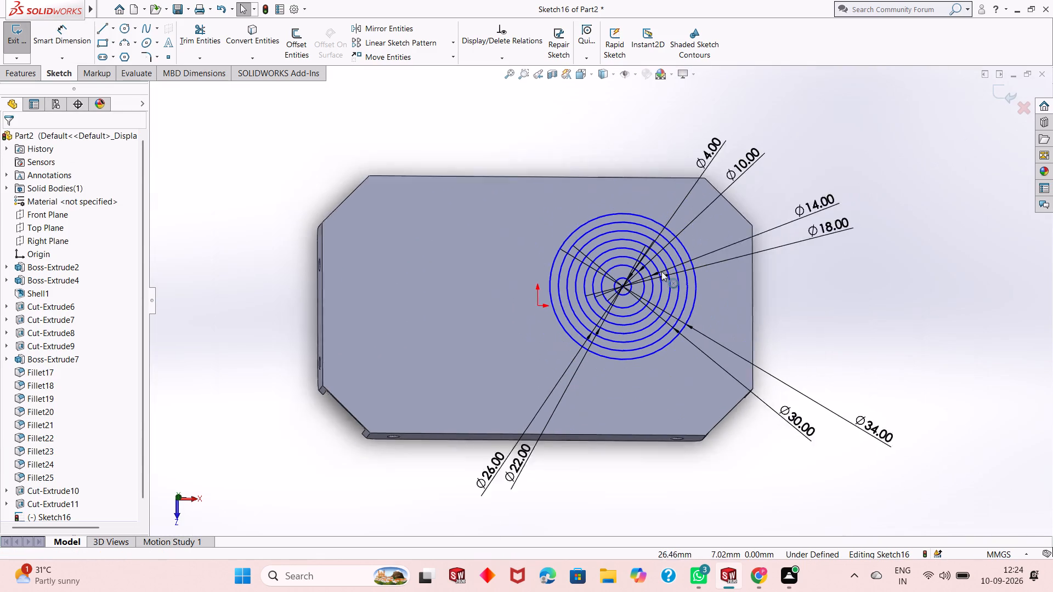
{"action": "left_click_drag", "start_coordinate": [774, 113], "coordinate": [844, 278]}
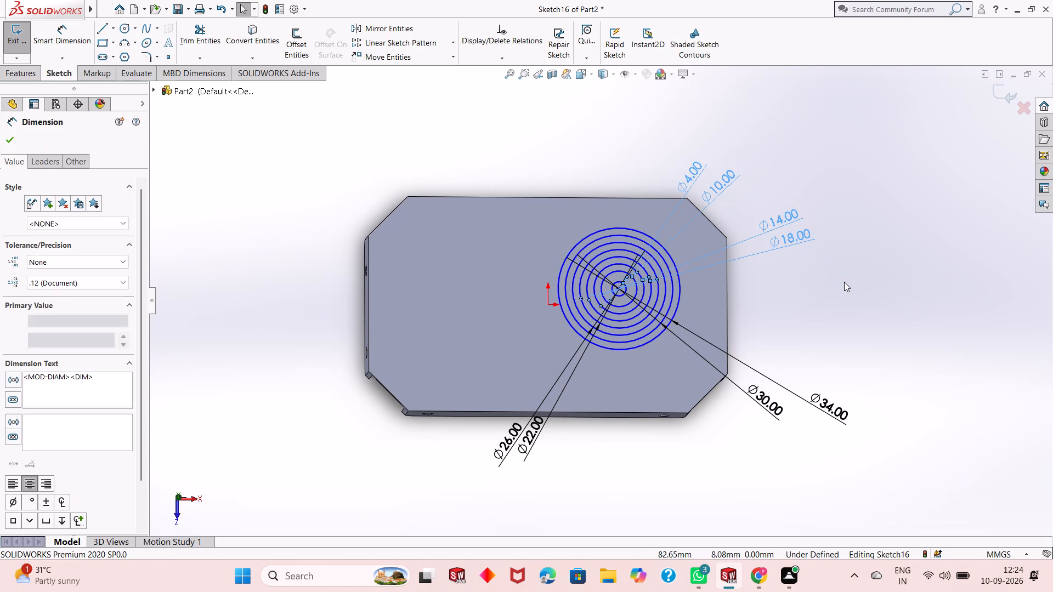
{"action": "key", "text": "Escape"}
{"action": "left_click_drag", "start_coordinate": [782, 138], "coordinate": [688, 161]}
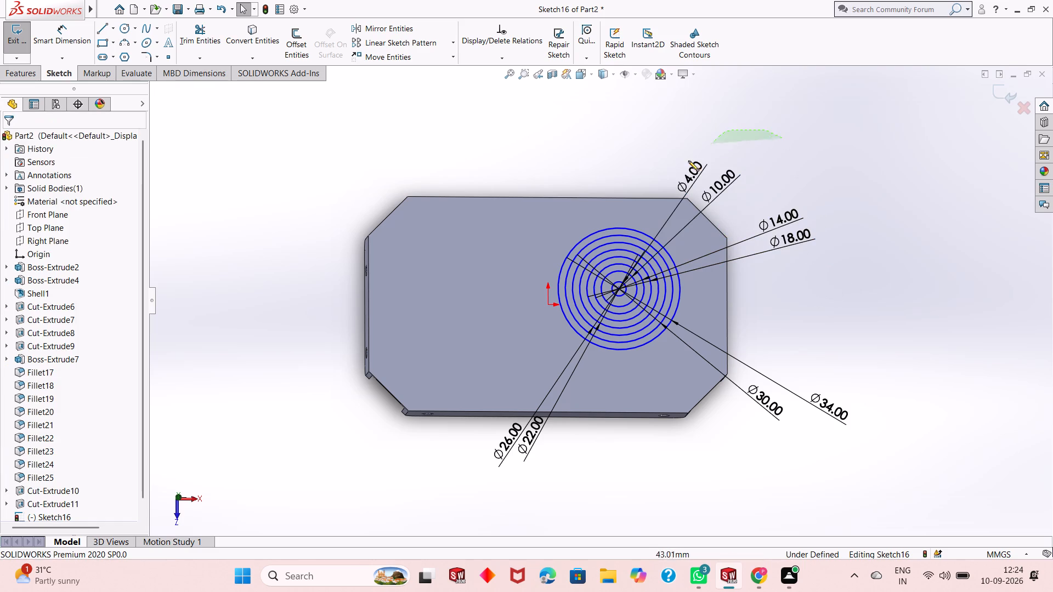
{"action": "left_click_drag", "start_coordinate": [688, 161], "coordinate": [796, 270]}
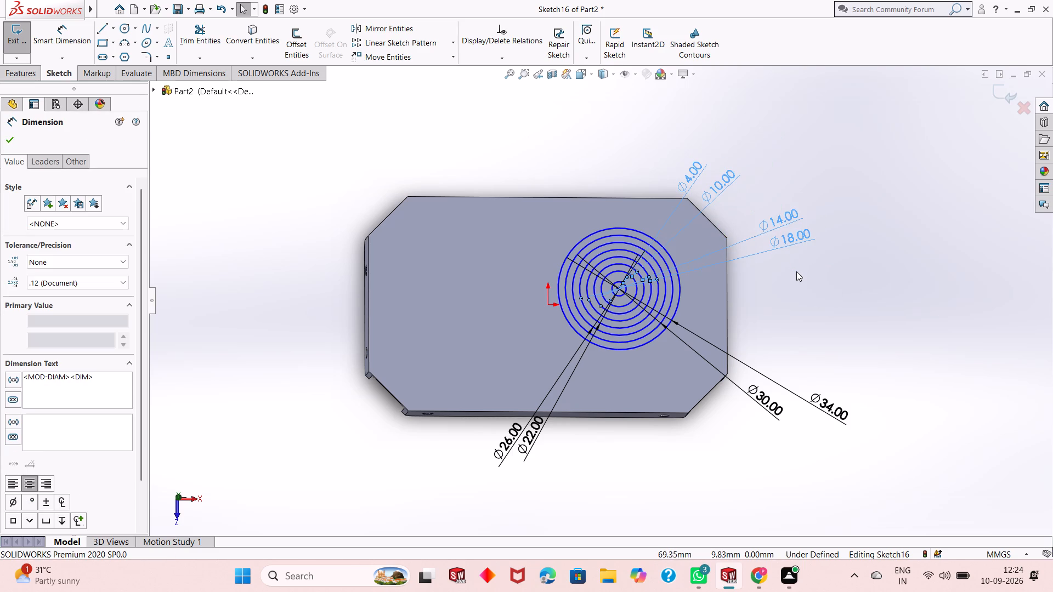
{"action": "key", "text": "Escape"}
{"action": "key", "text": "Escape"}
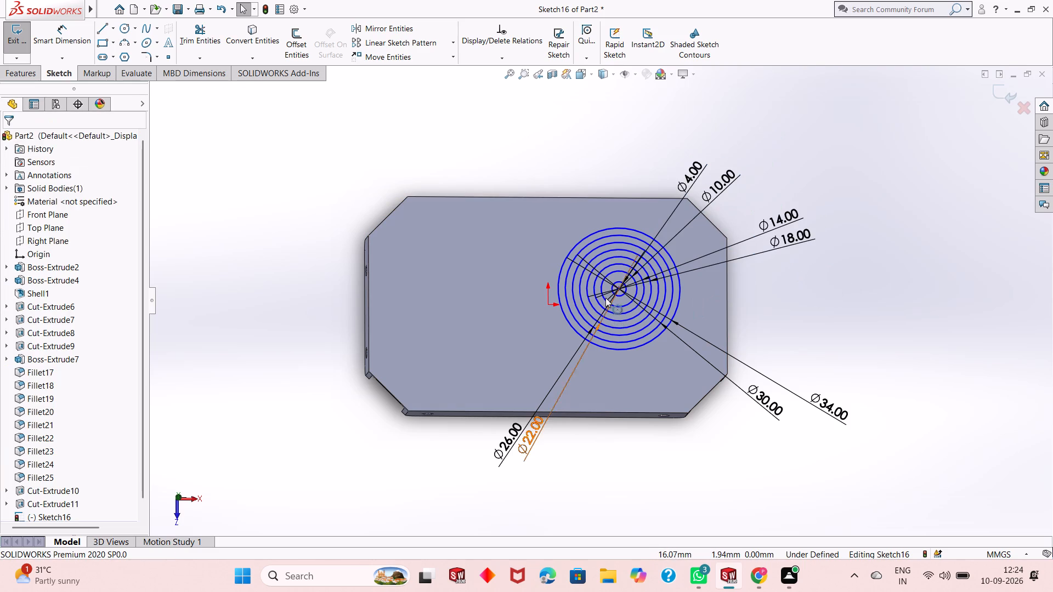
Dimension the circles' common centre 25 mm from the face's nearer short side edge.
{"action": "scroll", "coordinate": [605, 298], "scroll_direction": "down", "scroll_amount": 3}
{"action": "scroll", "coordinate": [664, 283], "scroll_direction": "down", "scroll_amount": 1}
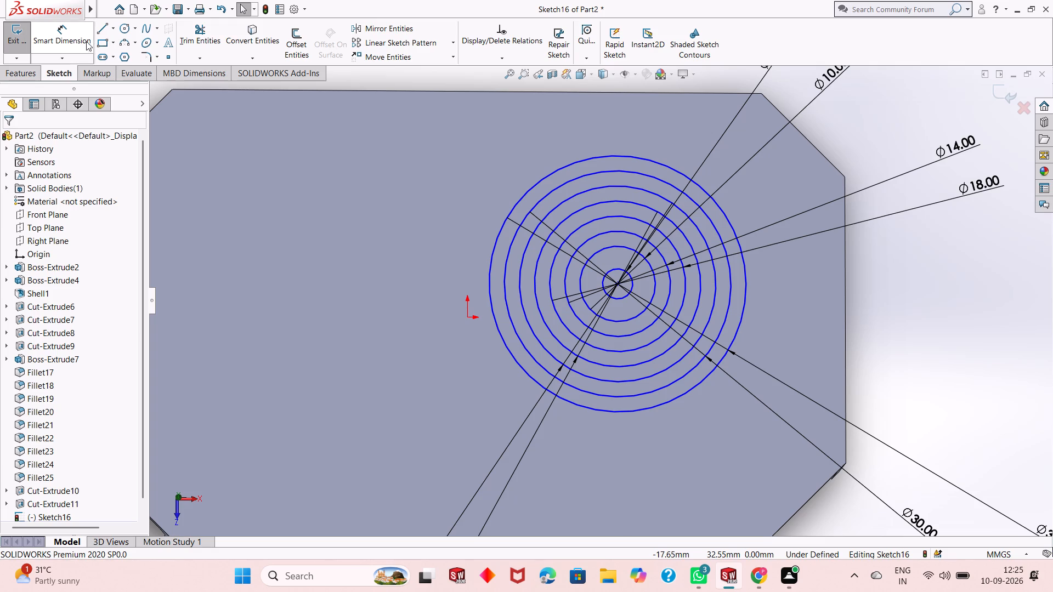
{"action": "left_click", "coordinate": [86, 42]}
{"action": "scroll", "coordinate": [616, 247], "scroll_direction": "up", "scroll_amount": 3}
{"action": "scroll", "coordinate": [671, 284], "scroll_direction": "up", "scroll_amount": 1}
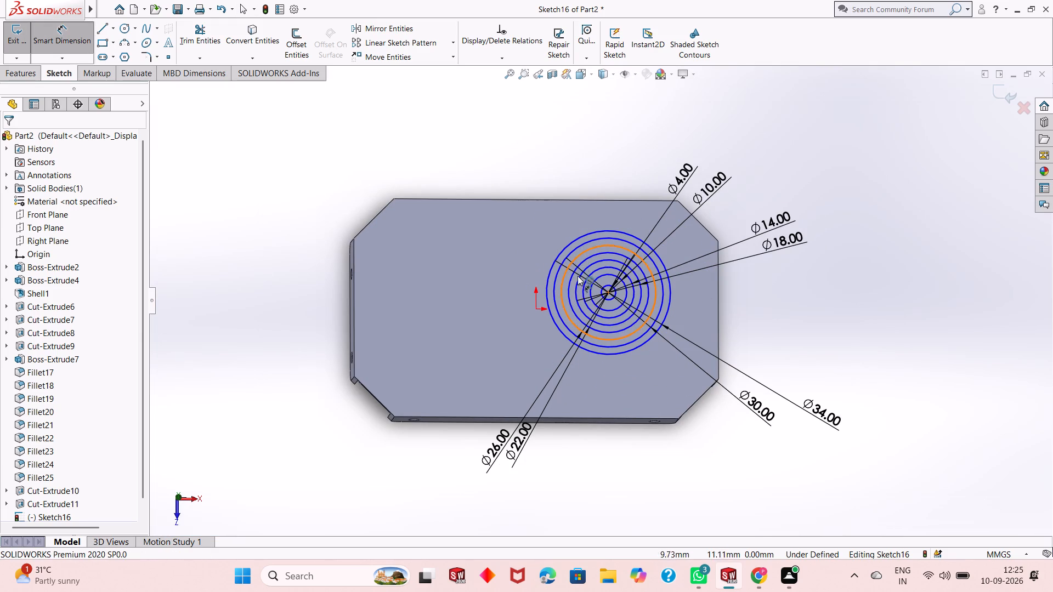
{"action": "left_click", "coordinate": [608, 293]}
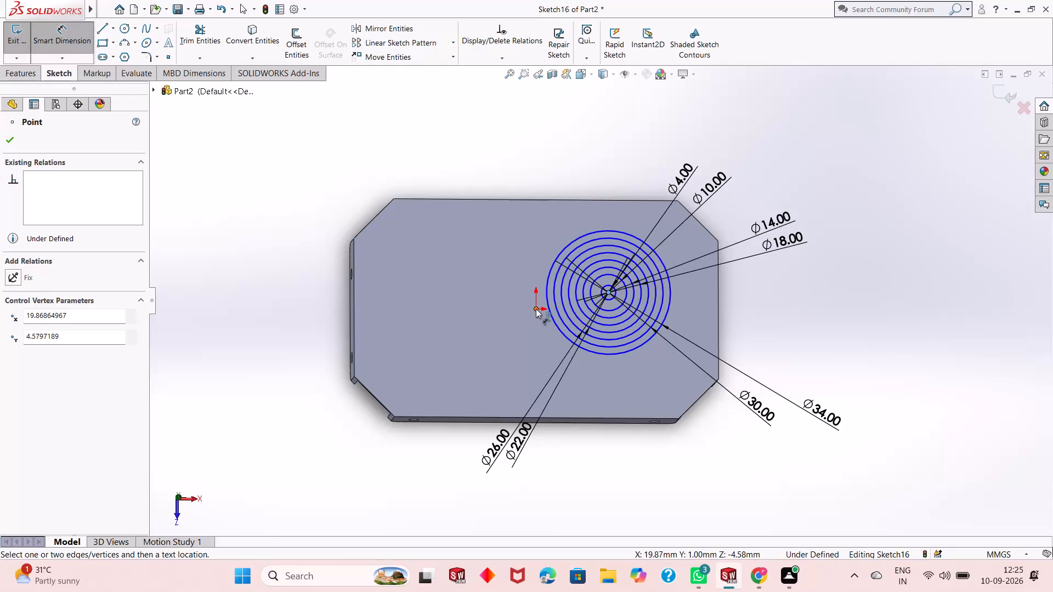
{"action": "left_click", "coordinate": [717, 303]}
{"action": "left_click", "coordinate": [664, 489]}
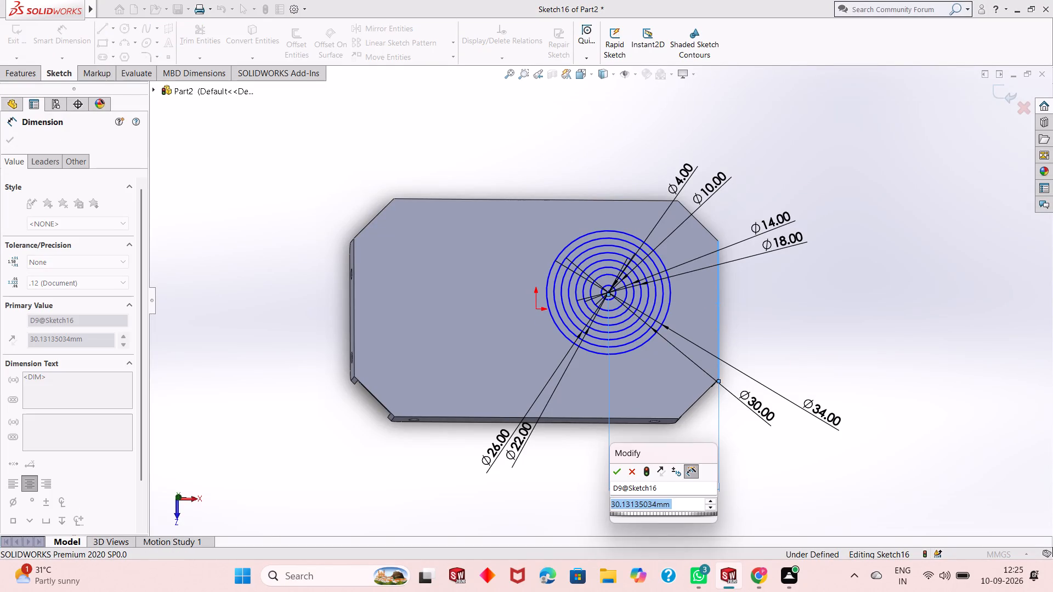
{"action": "type", "text": "25"}
{"action": "key", "text": "Return"}
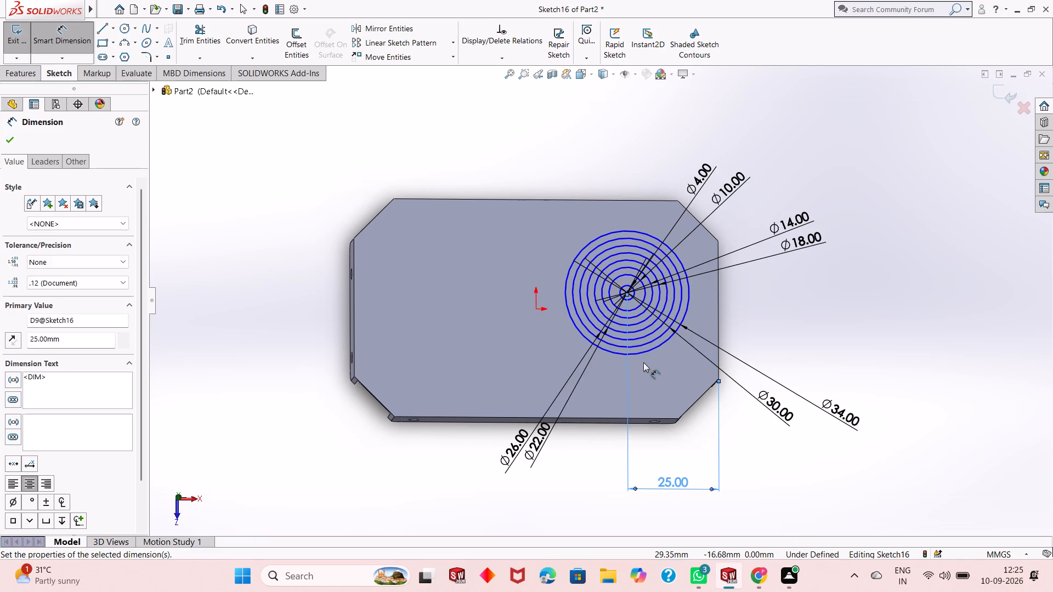
Dimension the circles' common centre 30 mm from the upper long edge of the face.
{"action": "left_click", "coordinate": [626, 292]}
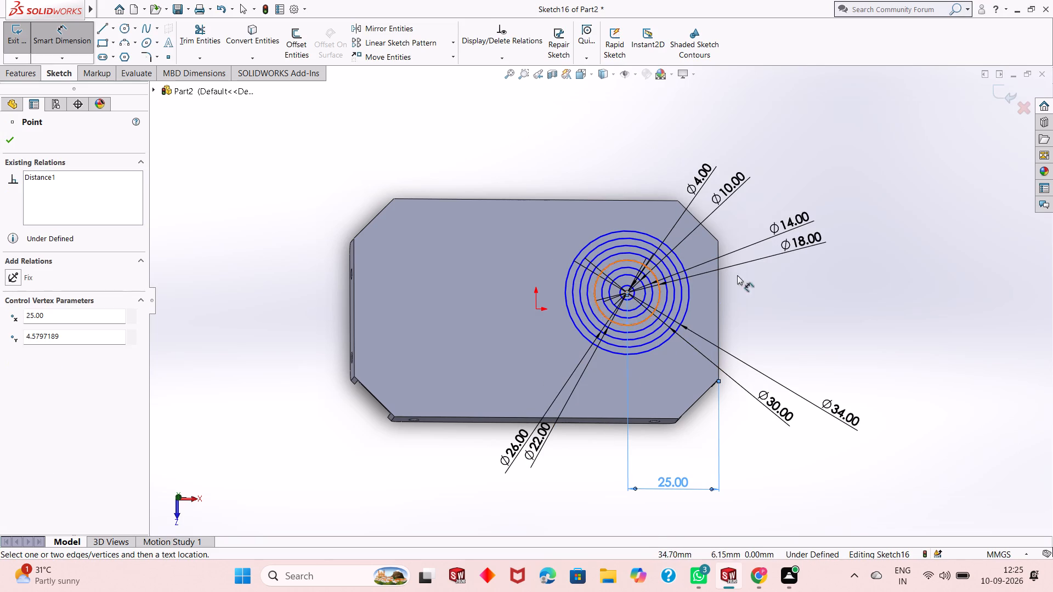
{"action": "left_click", "coordinate": [650, 200]}
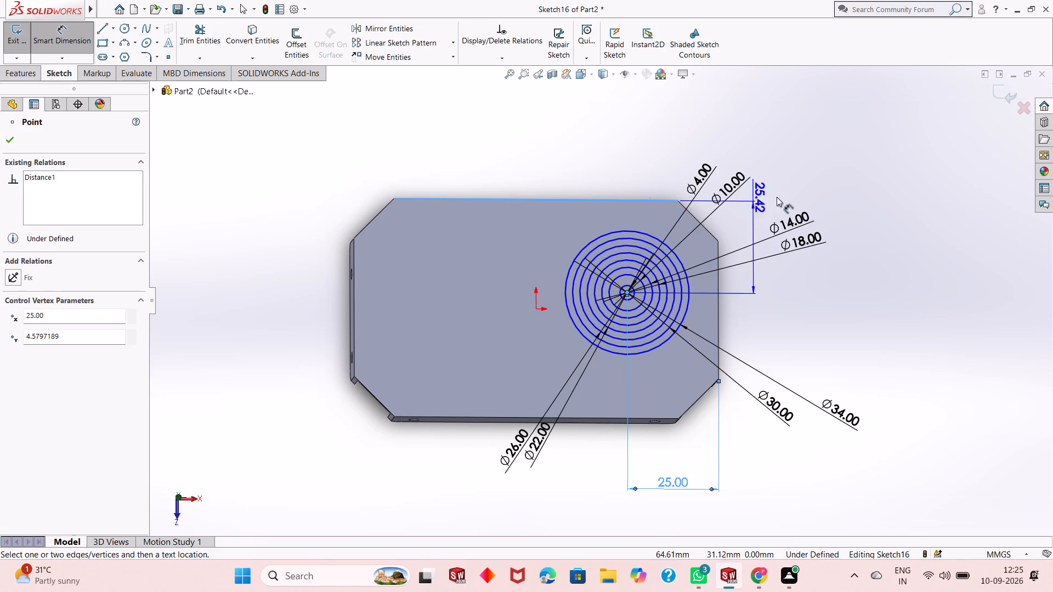
{"action": "left_click", "coordinate": [902, 193]}
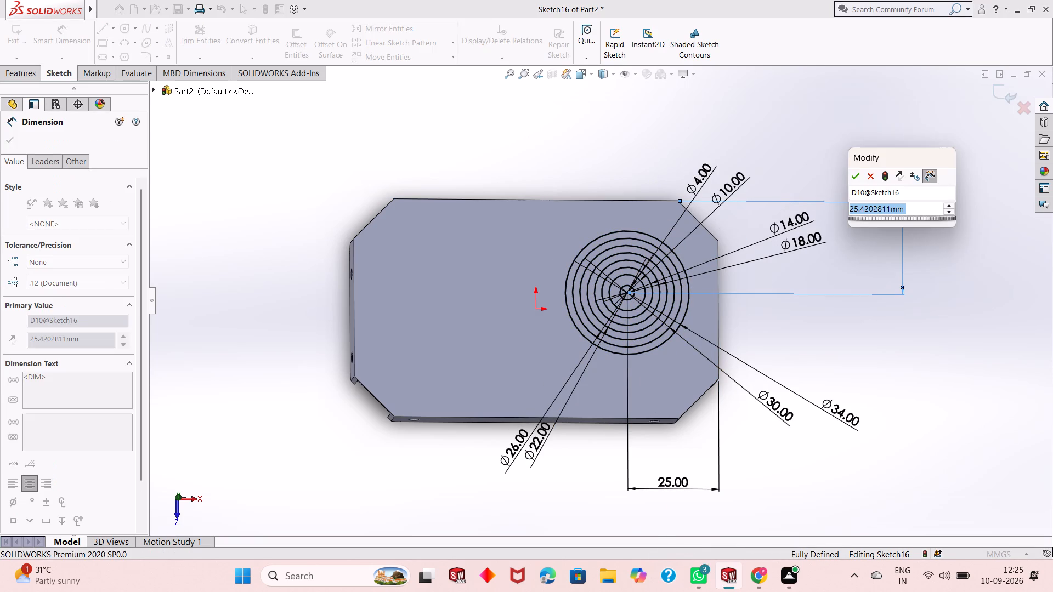
{"action": "type", "text": "30"}
{"action": "key", "text": "Return"}
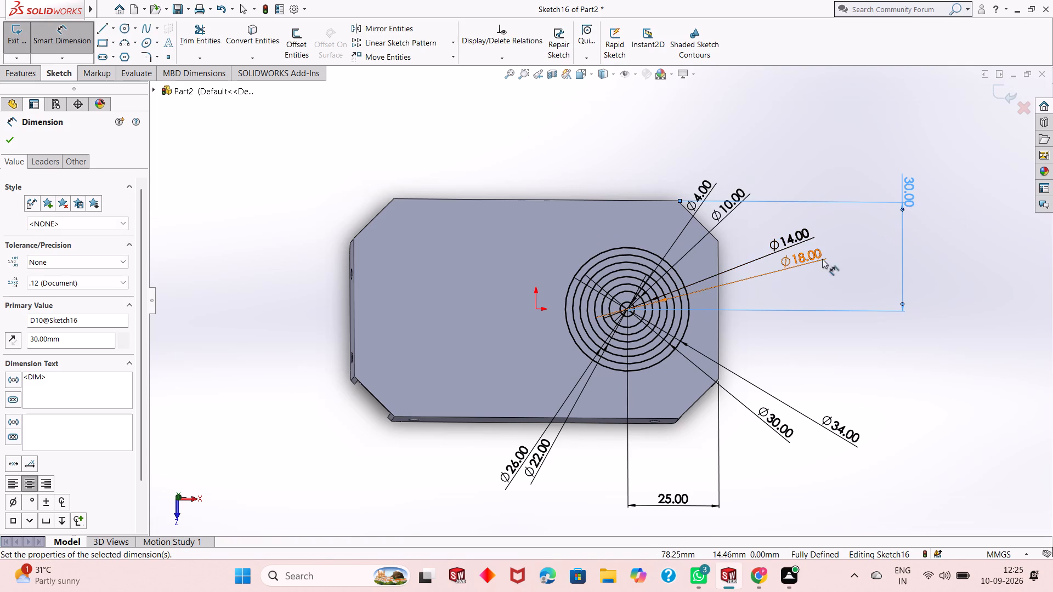
{"action": "key", "text": "Escape"}
{"action": "key", "text": "Escape"}
{"action": "key", "text": "Escape"}
{"action": "key", "text": "Escape"}
{"action": "key", "text": "Escape"}
{"action": "key", "text": "Escape"}
{"action": "key", "text": "Escape"}
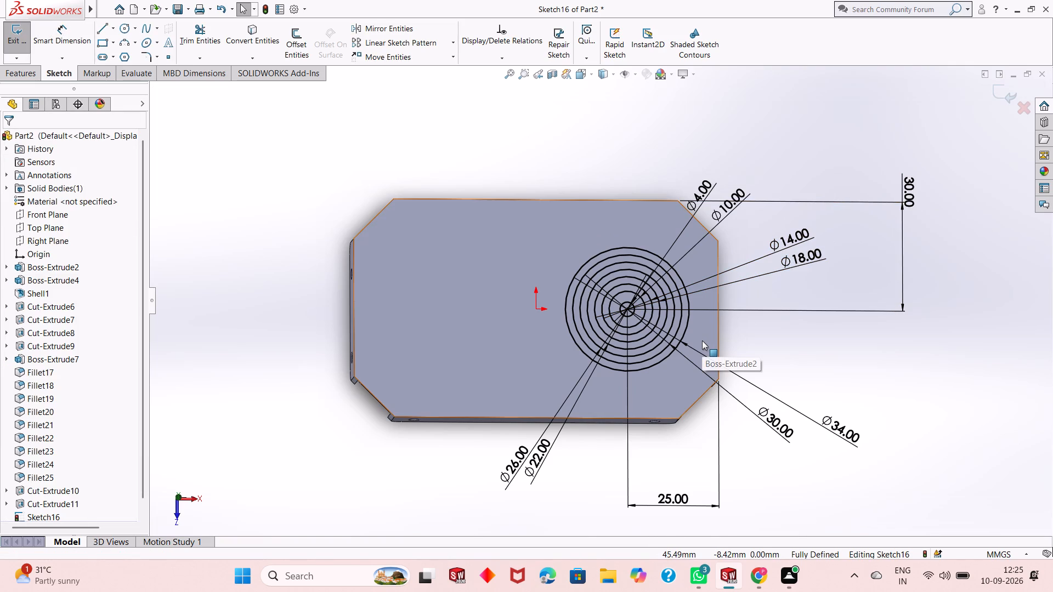
Draw a 34 mm vertical line through the circles' centre, spanning the outermost circle from bottom to top.
{"action": "scroll", "coordinate": [647, 337], "scroll_direction": "down", "scroll_amount": 1}
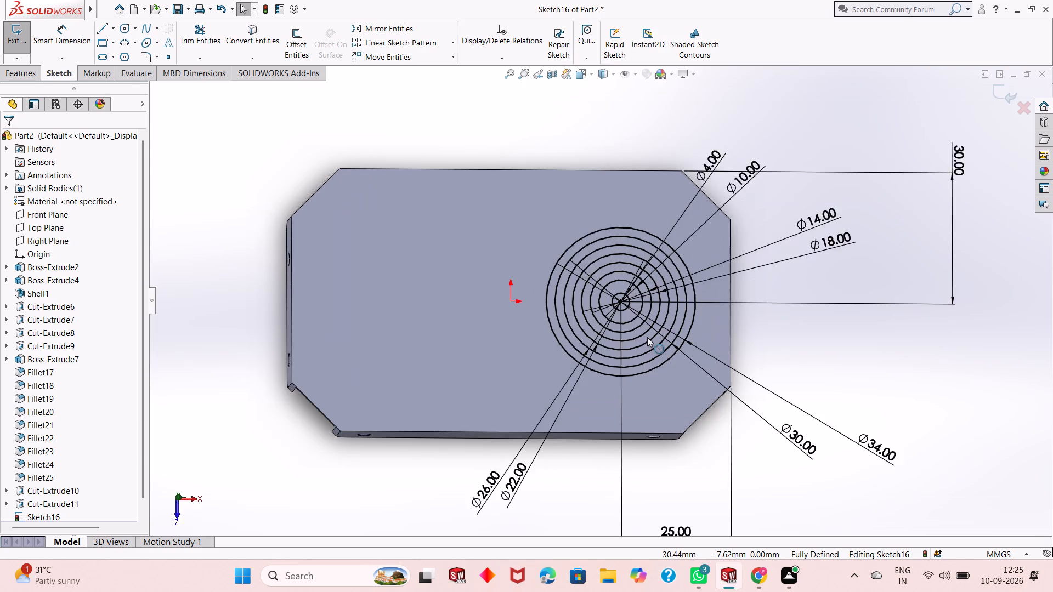
{"action": "scroll", "coordinate": [647, 337], "scroll_direction": "down", "scroll_amount": 3}
{"action": "scroll", "coordinate": [585, 279], "scroll_direction": "down", "scroll_amount": 1}
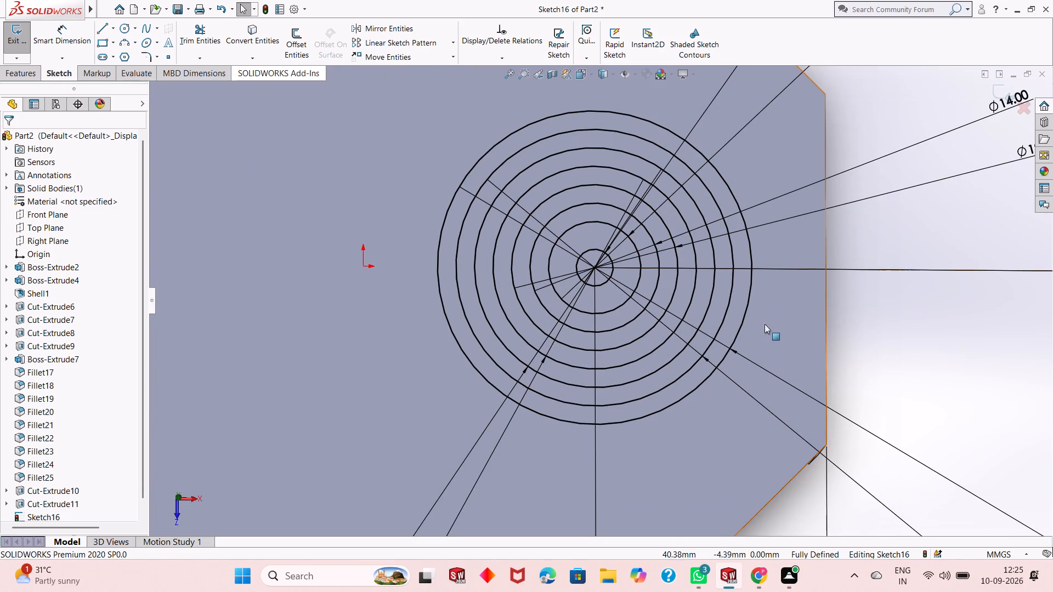
{"action": "key", "text": "l"}
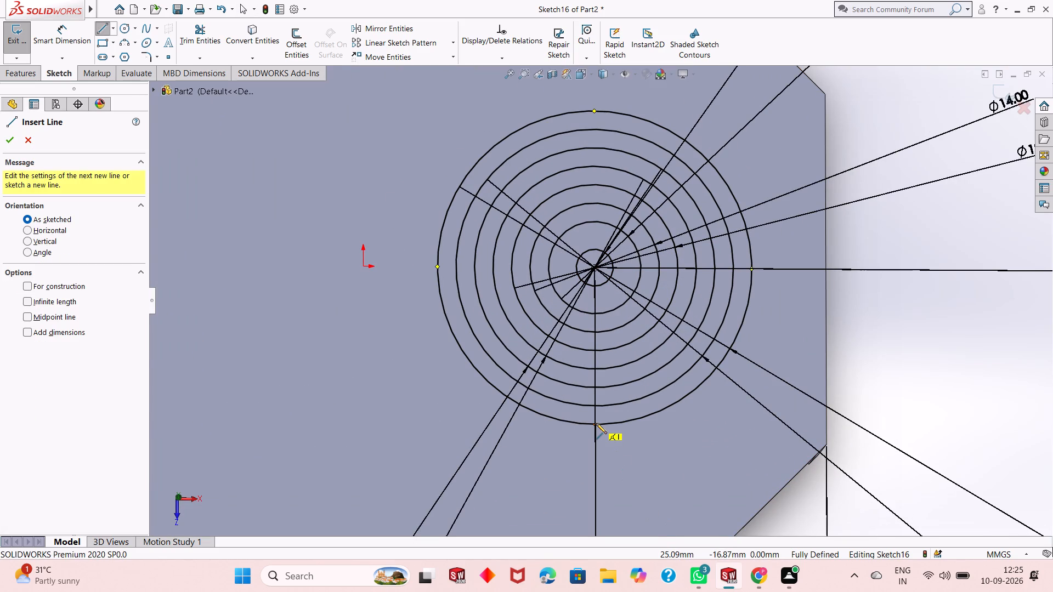
{"action": "left_click", "coordinate": [596, 423]}
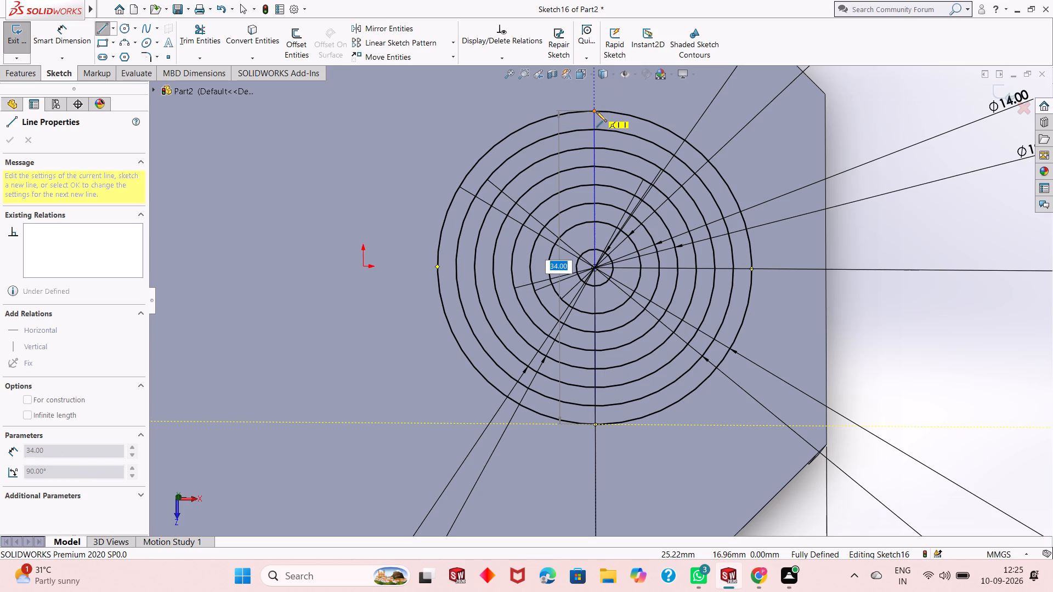
{"action": "left_click", "coordinate": [596, 112]}
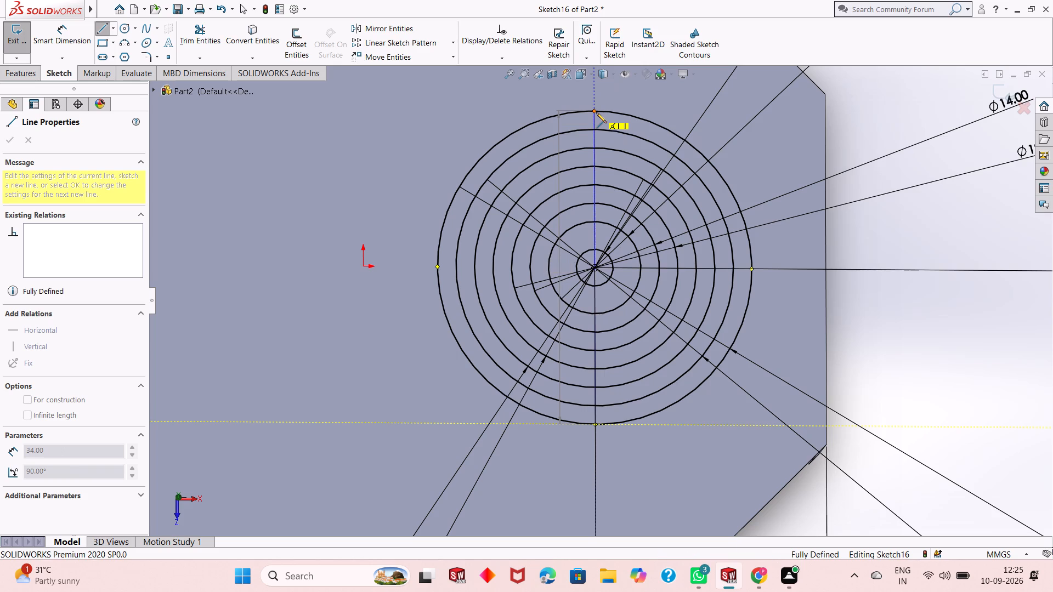
{"action": "key", "text": "Escape"}
{"action": "key", "text": "Escape"}
{"action": "key", "text": "Escape"}
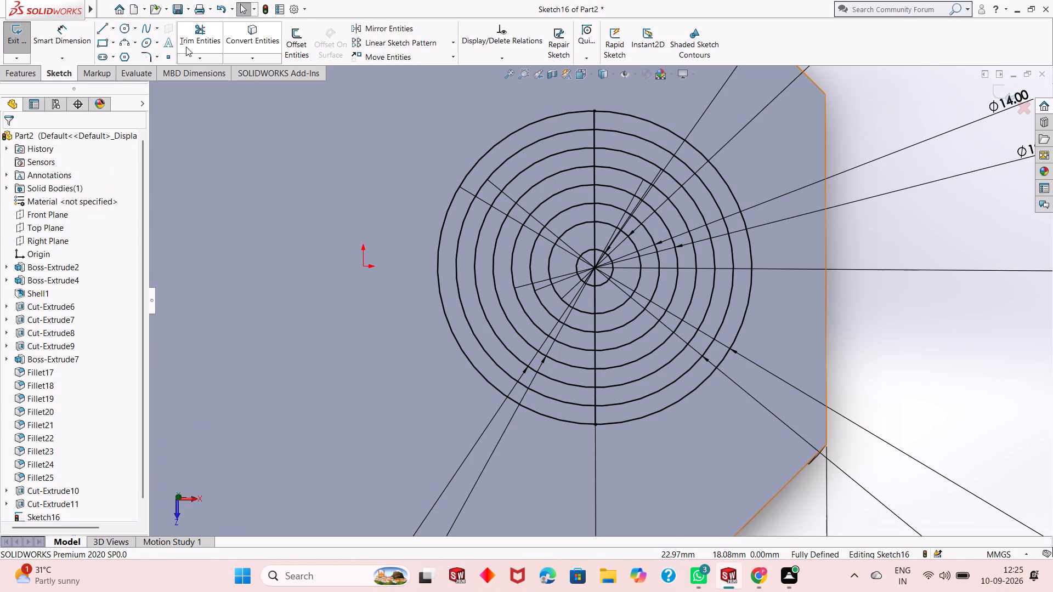
Offset the vertical centre line 2 mm bi-directionally, with dimensions added.
{"action": "left_click", "coordinate": [596, 121]}
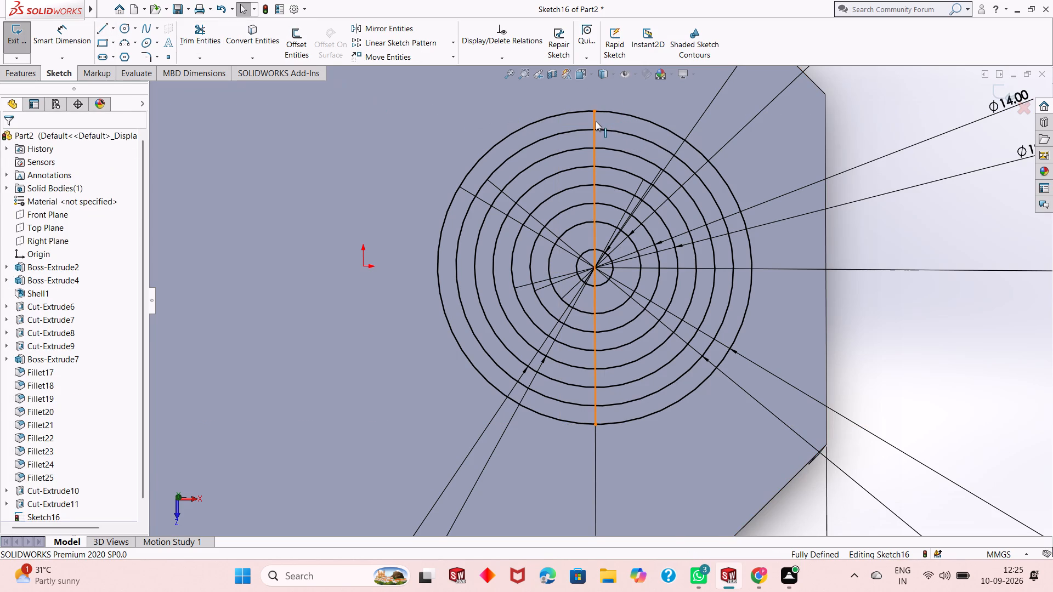
{"action": "left_click", "coordinate": [293, 45]}
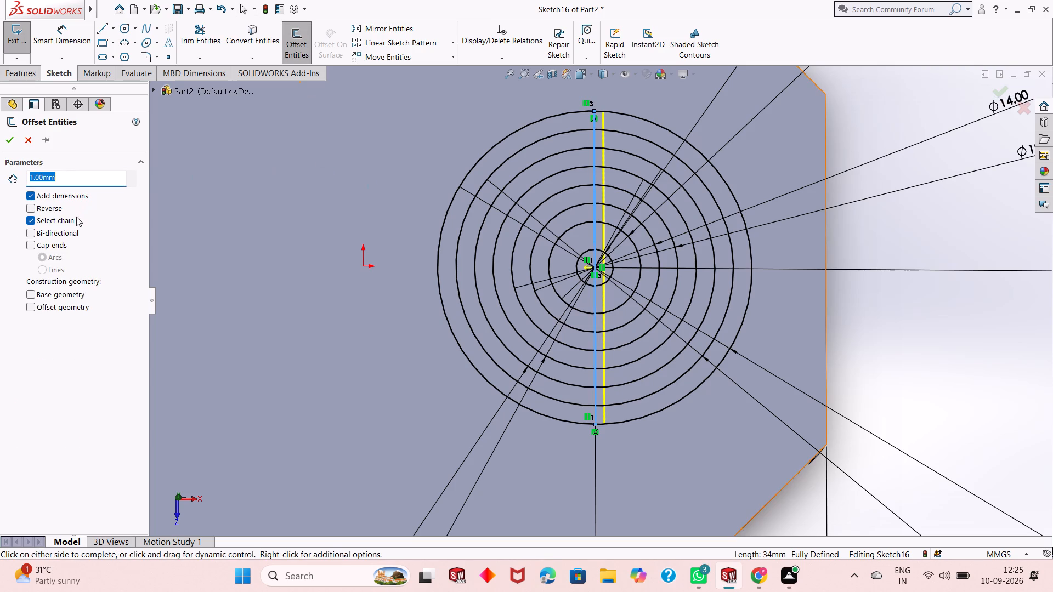
{"action": "left_click", "coordinate": [50, 232]}
{"action": "double_click", "coordinate": [74, 177]}
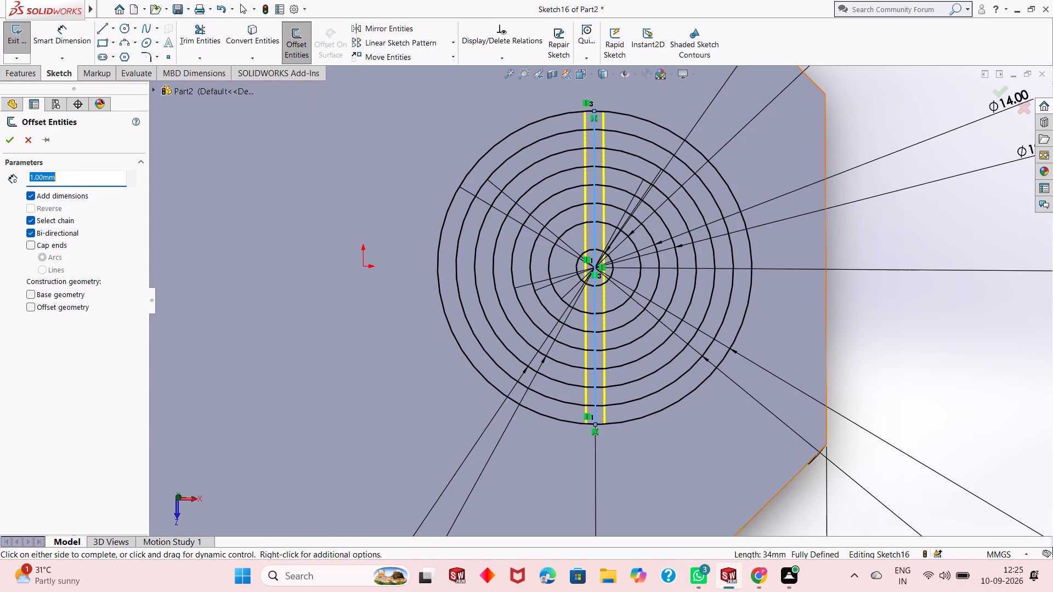
{"action": "key", "text": "2"}
{"action": "key", "text": "Return"}
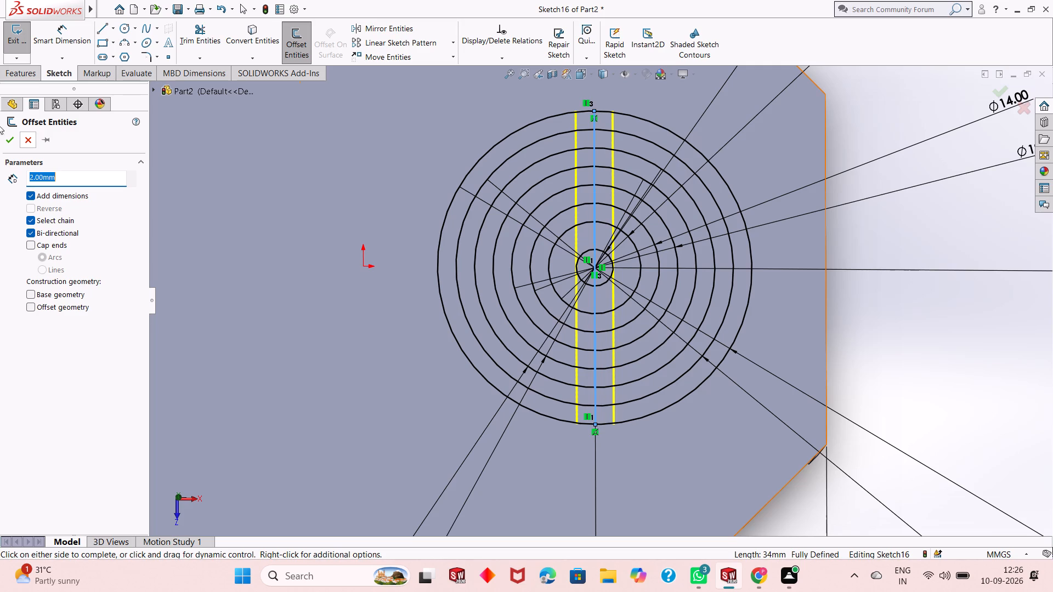
{"action": "left_click", "coordinate": [15, 145]}
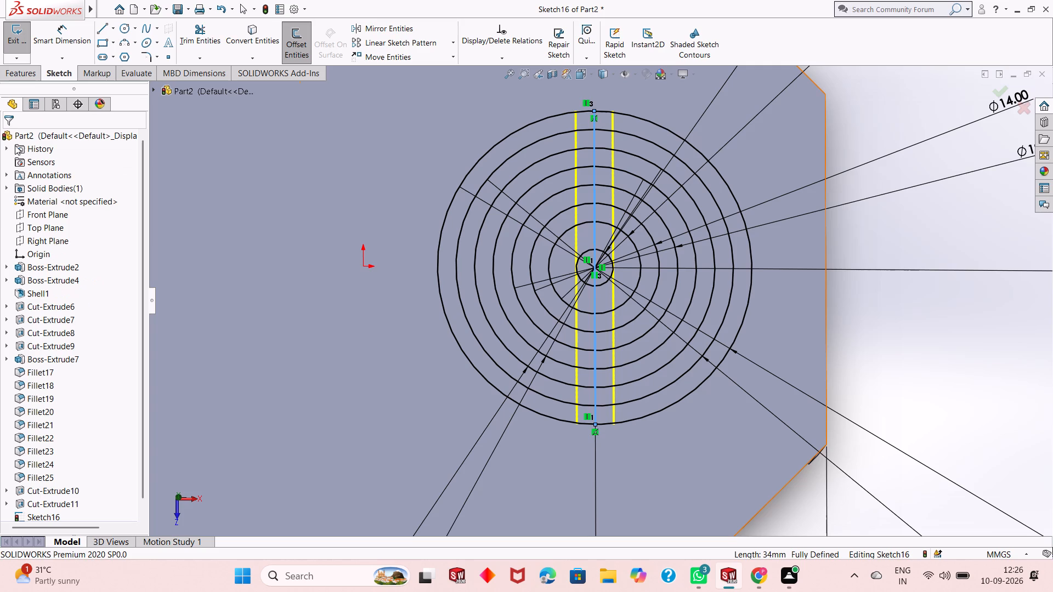
{"action": "left_click", "coordinate": [15, 145]}
{"action": "key", "text": "Escape"}
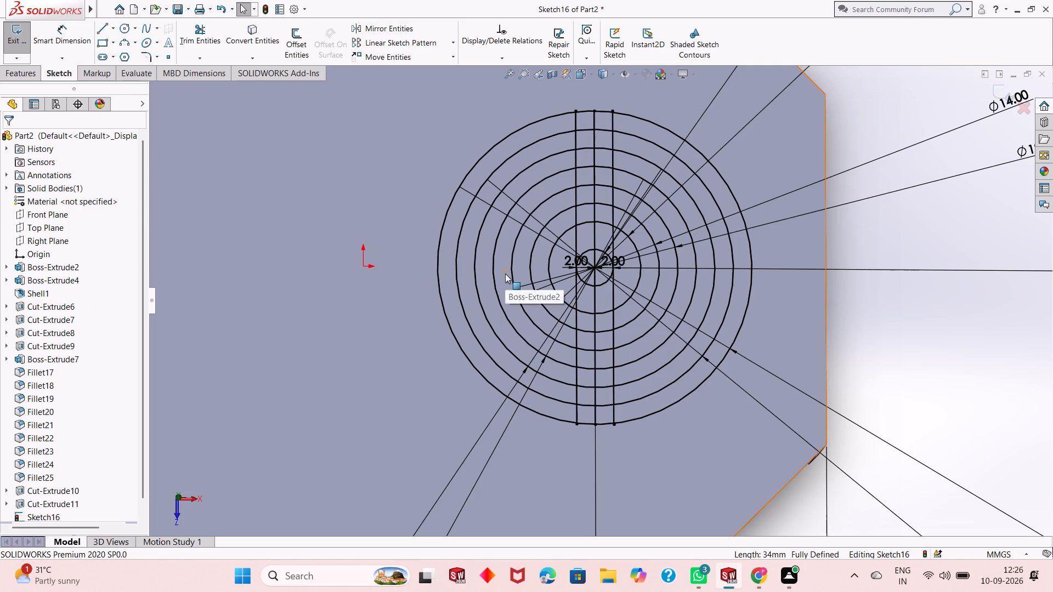
Set the innermost circle's diameter to 5 mm.
{"action": "scroll", "coordinate": [630, 283], "scroll_direction": "up", "scroll_amount": 1}
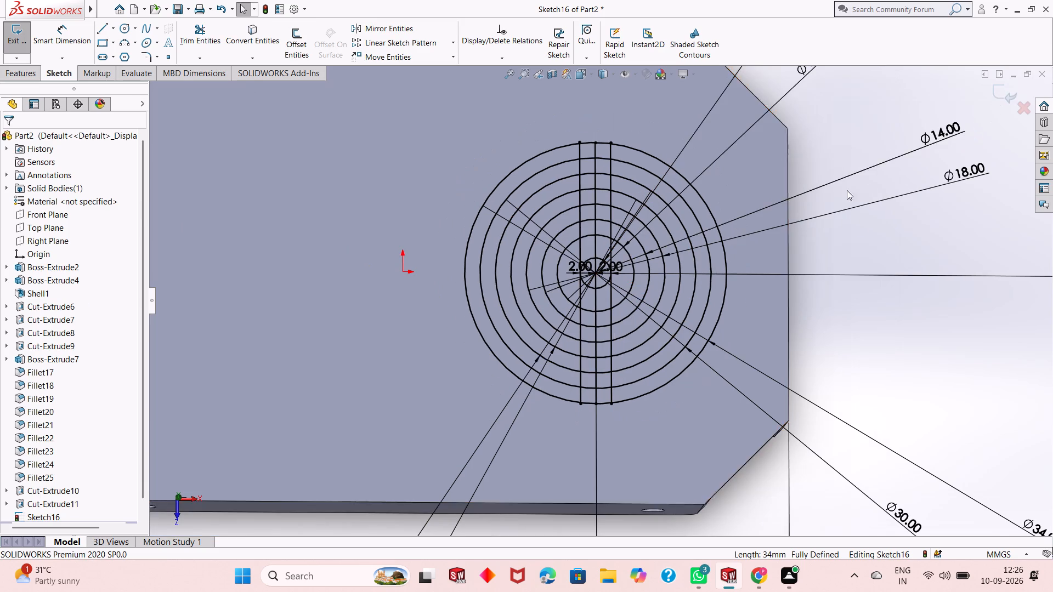
{"action": "scroll", "coordinate": [839, 191], "scroll_direction": "up", "scroll_amount": 4}
{"action": "double_click", "coordinate": [687, 140]}
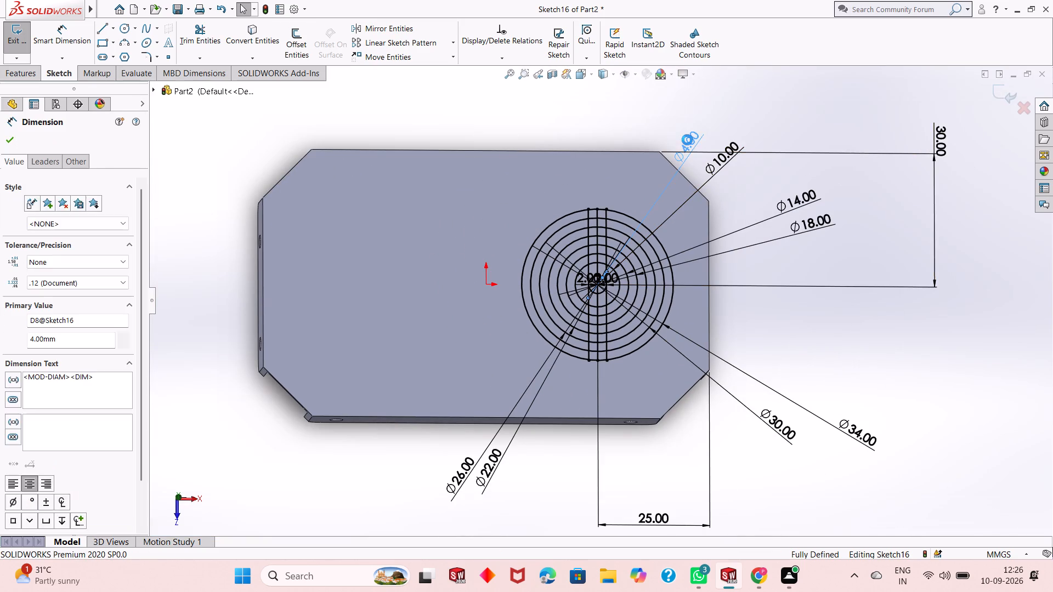
{"action": "key", "text": "5"}
{"action": "key", "text": "Return"}
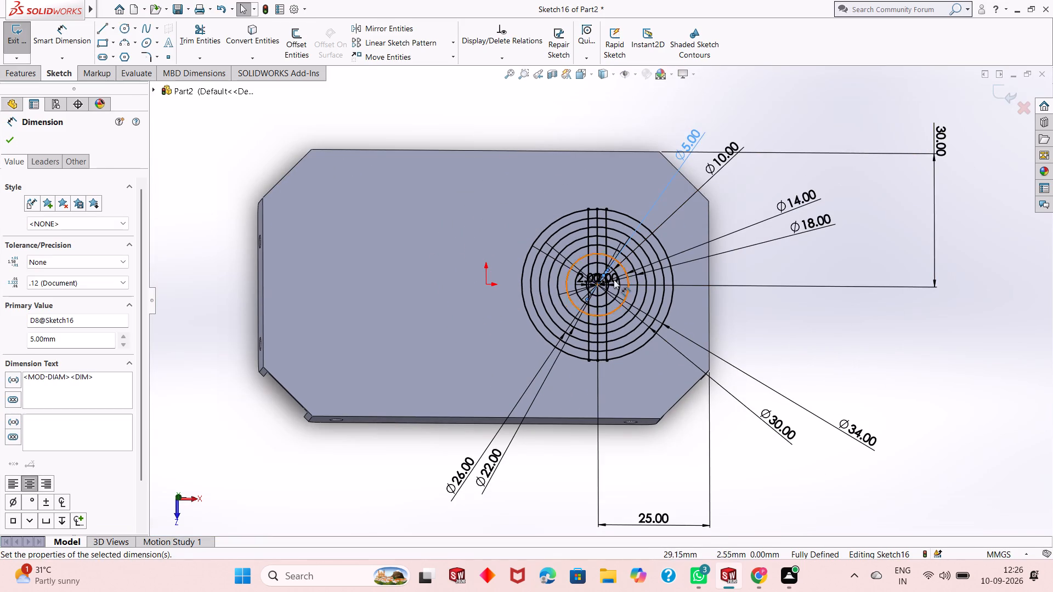
Delete the middle vertical line between the two offset lines.
{"action": "scroll", "coordinate": [612, 295], "scroll_direction": "down", "scroll_amount": 6}
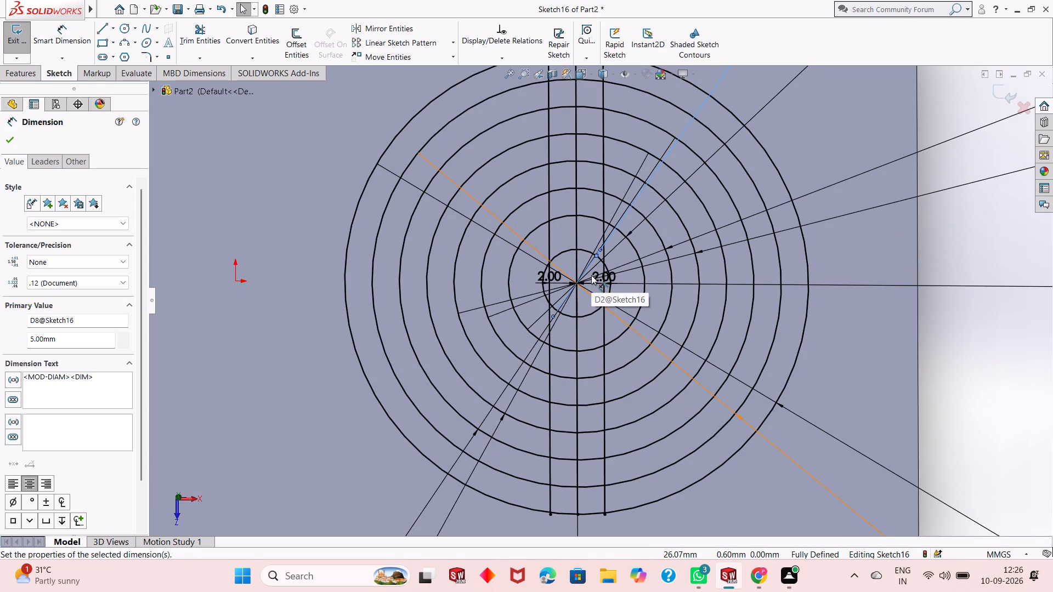
{"action": "scroll", "coordinate": [599, 284], "scroll_direction": "down", "scroll_amount": 2}
{"action": "scroll", "coordinate": [599, 284], "scroll_direction": "up", "scroll_amount": 8}
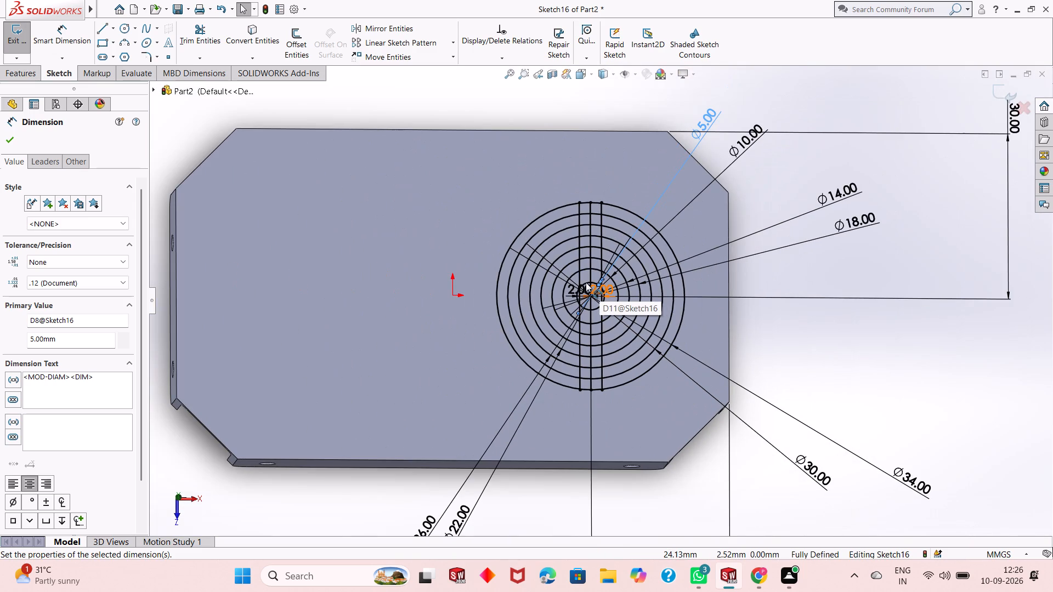
{"action": "scroll", "coordinate": [612, 303], "scroll_direction": "down", "scroll_amount": 6}
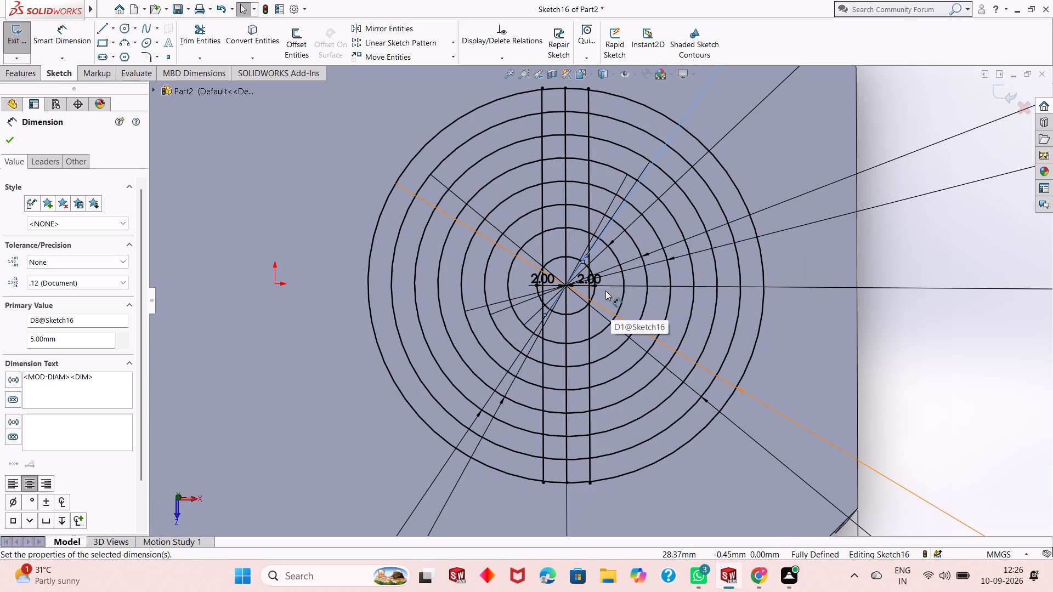
{"action": "left_click", "coordinate": [566, 102]}
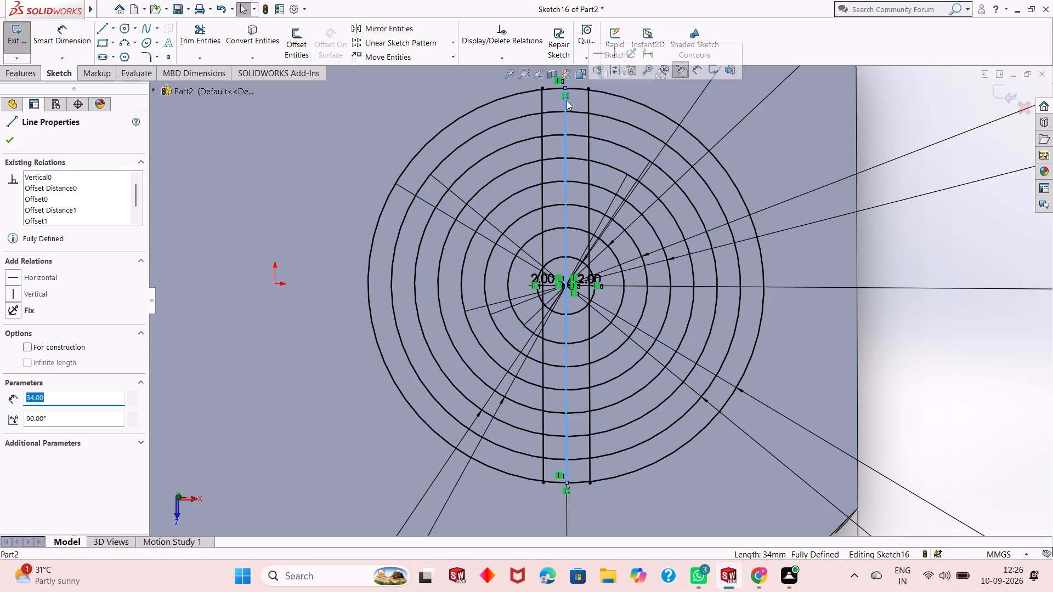
{"action": "key", "text": "Delete"}
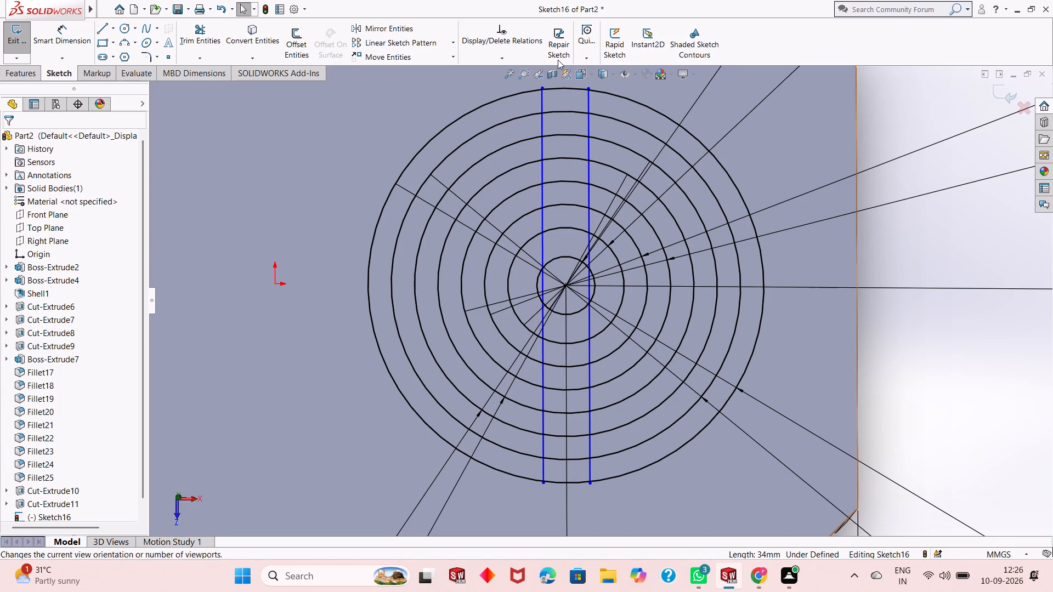
Draw a 34 mm horizontal line through the circles' centre, spanning the outermost circle from side to side.
{"action": "left_click", "coordinate": [98, 31]}
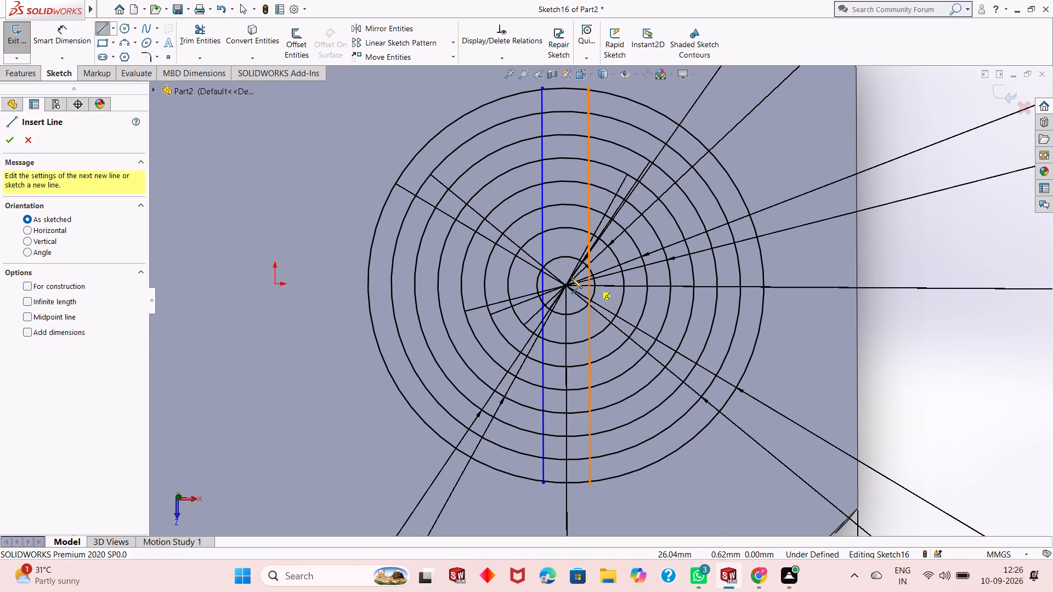
{"action": "left_click", "coordinate": [368, 283]}
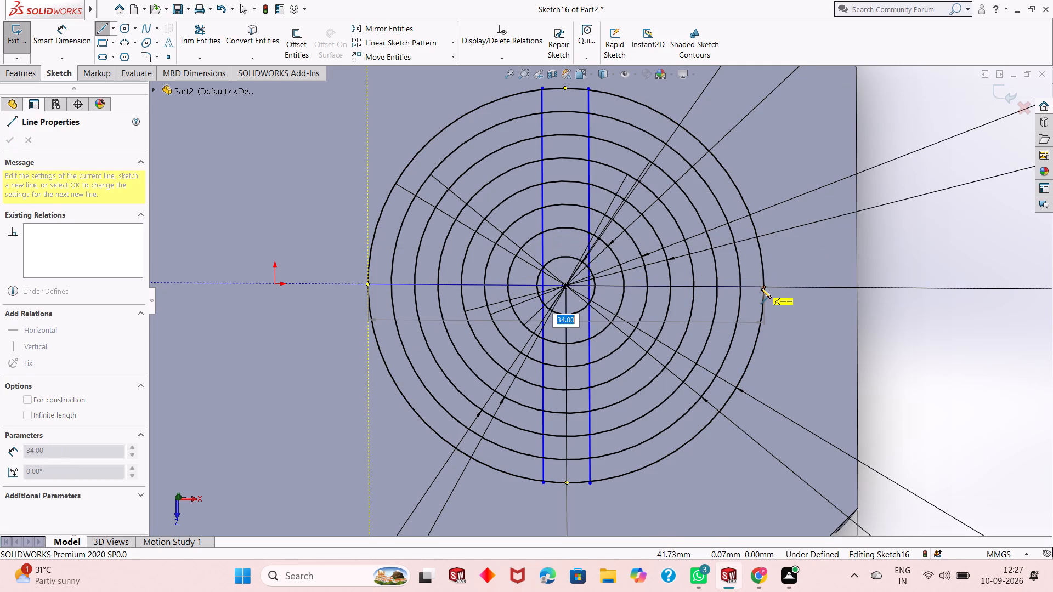
{"action": "left_click", "coordinate": [763, 287]}
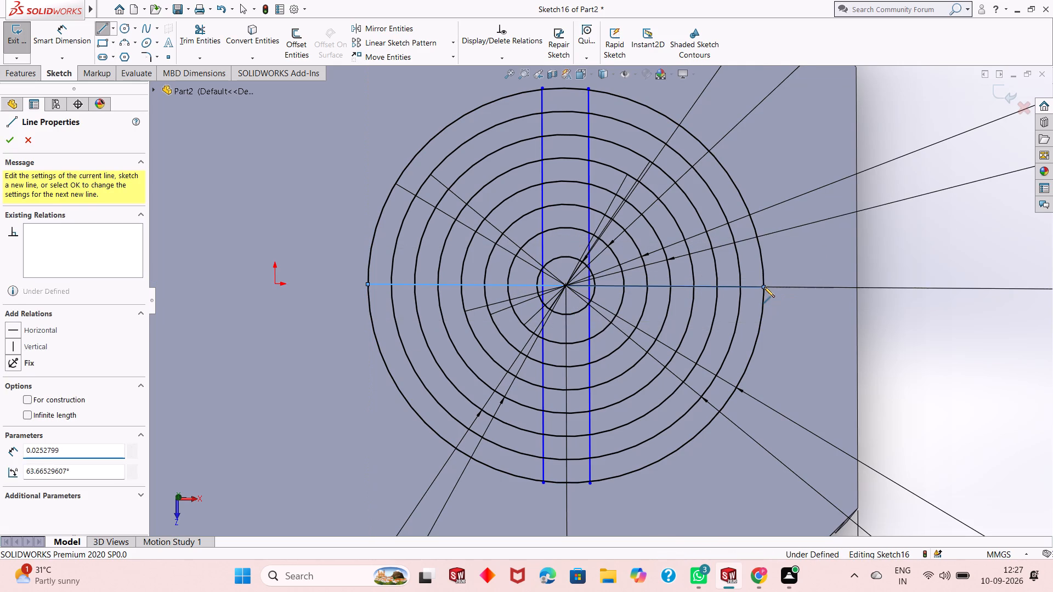
{"action": "right_click", "coordinate": [824, 259]}
{"action": "left_click", "coordinate": [833, 267]}
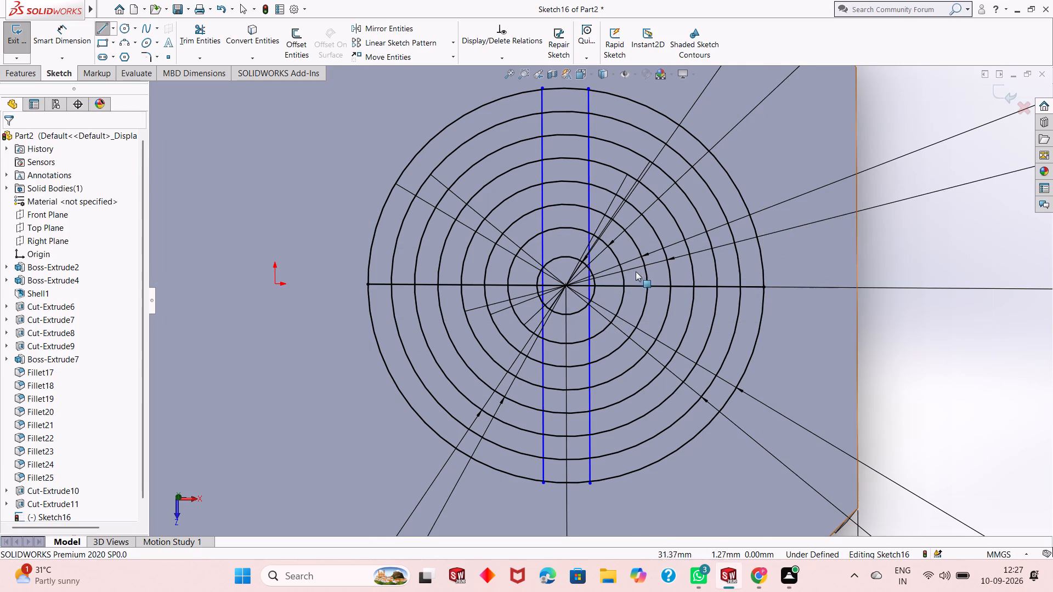
Offset the horizontal centre line 2 mm bi-directionally, with dimensions added.
{"action": "left_click", "coordinate": [380, 286]}
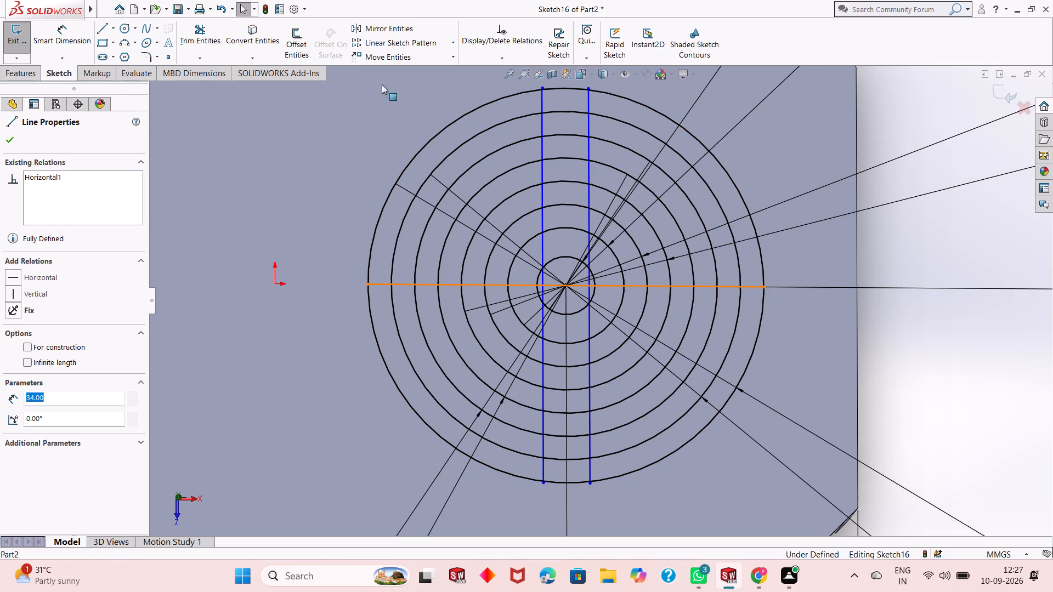
{"action": "left_click", "coordinate": [299, 51]}
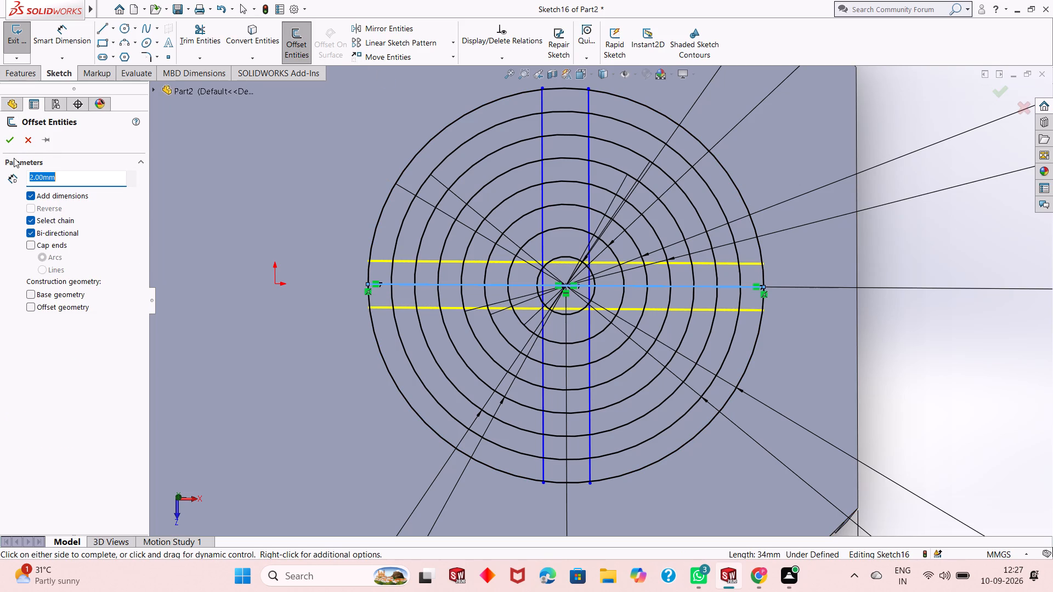
{"action": "left_click", "coordinate": [15, 144]}
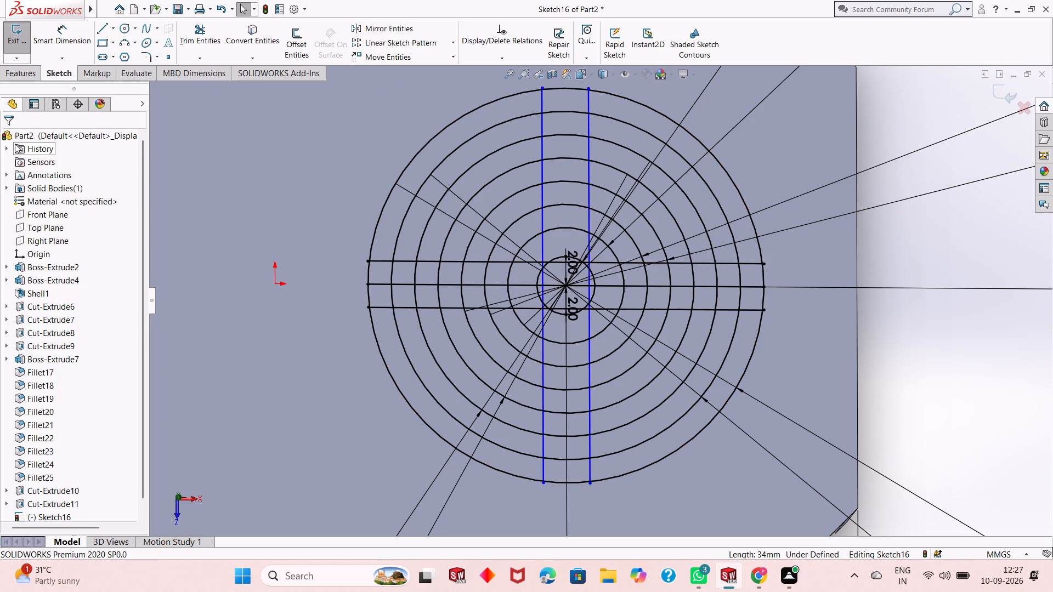
Delete the middle horizontal line between the two offset lines.
{"action": "scroll", "coordinate": [587, 291], "scroll_direction": "down", "scroll_amount": 3}
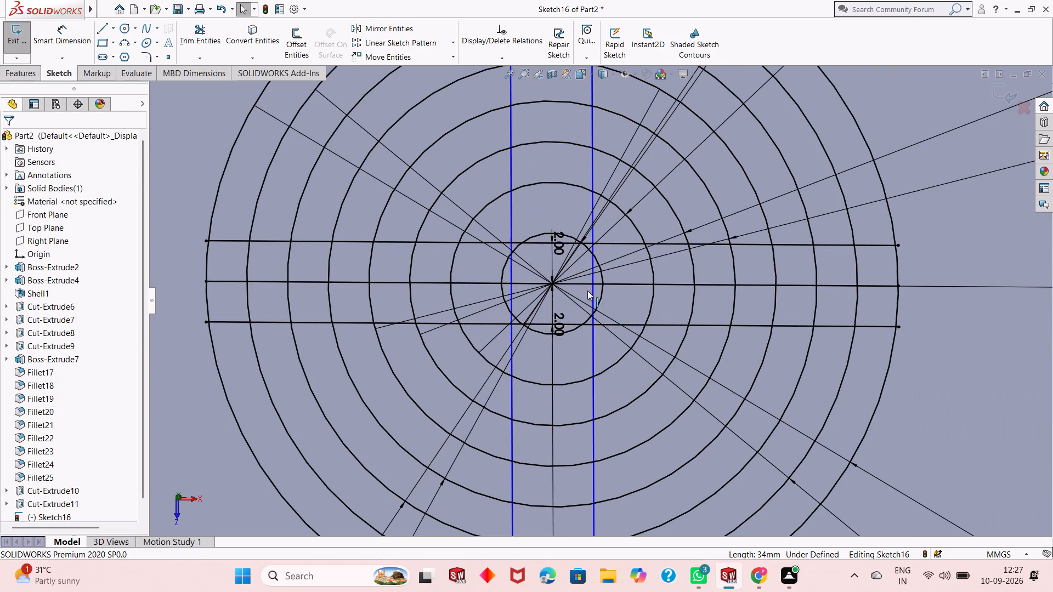
{"action": "left_click", "coordinate": [622, 284]}
{"action": "right_click", "coordinate": [622, 286]}
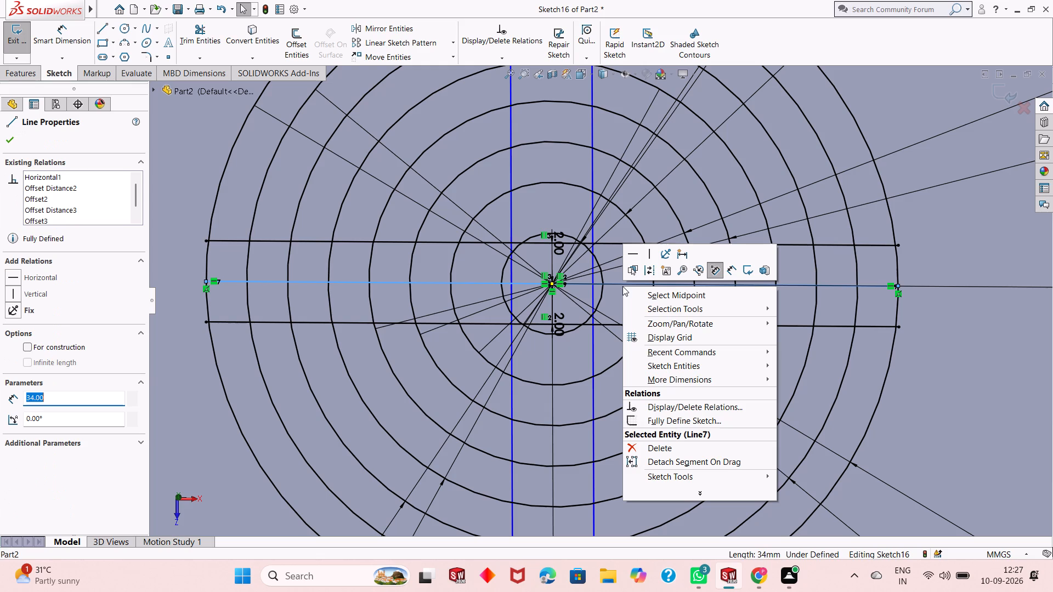
{"action": "left_click", "coordinate": [658, 445]}
Examine the concentric-circle sketch and its crossing rib lines on the tray face.
{"action": "scroll", "coordinate": [501, 302], "scroll_direction": "up", "scroll_amount": 2}
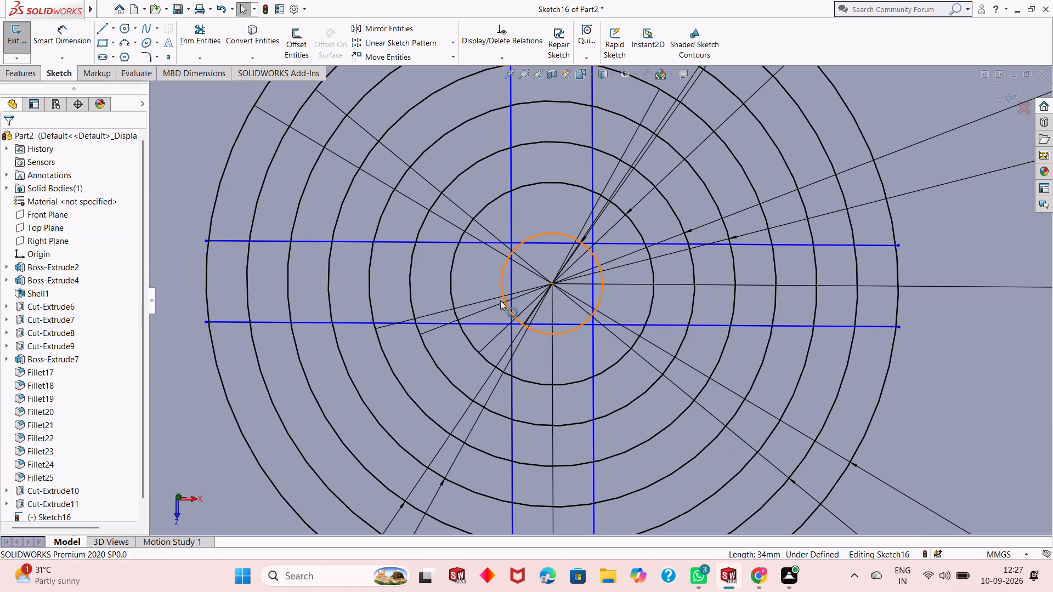
{"action": "scroll", "coordinate": [499, 300], "scroll_direction": "up", "scroll_amount": 1}
{"action": "scroll", "coordinate": [590, 298], "scroll_direction": "up", "scroll_amount": 3}
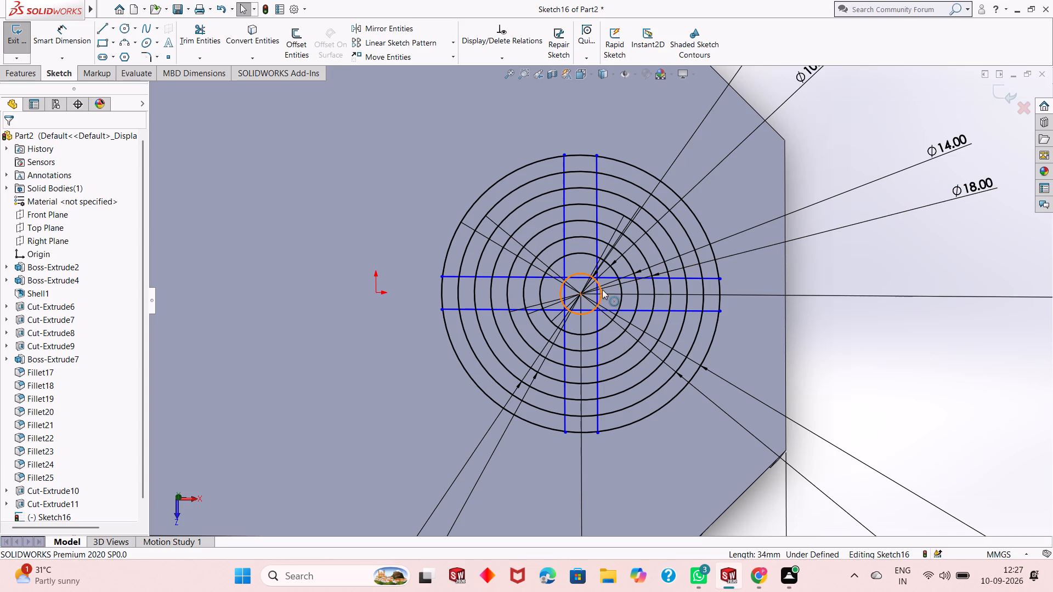
{"action": "scroll", "coordinate": [602, 289], "scroll_direction": "up", "scroll_amount": 2}
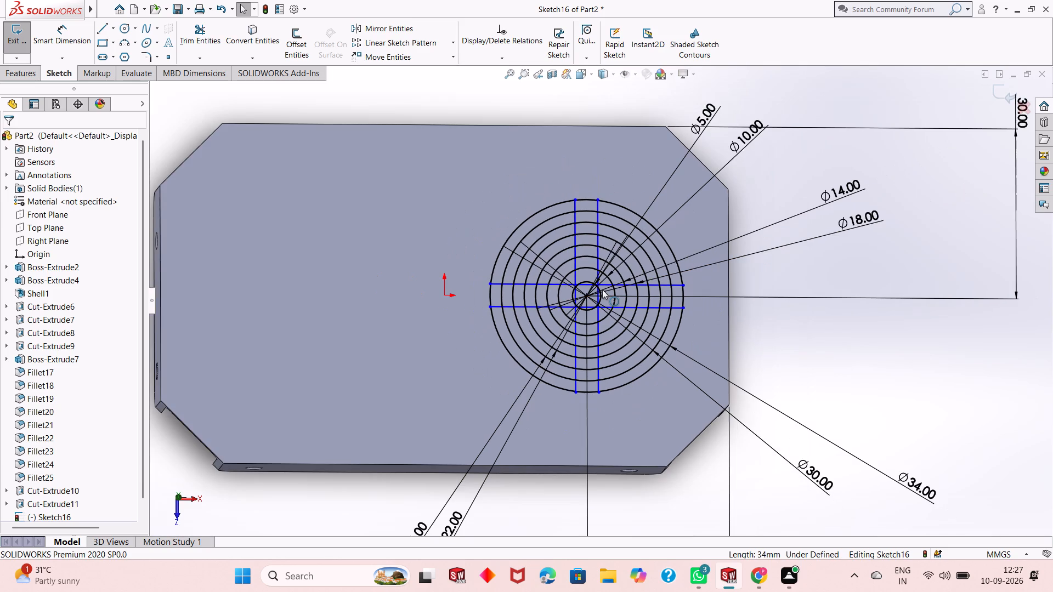
{"action": "scroll", "coordinate": [602, 289], "scroll_direction": "down", "scroll_amount": 2}
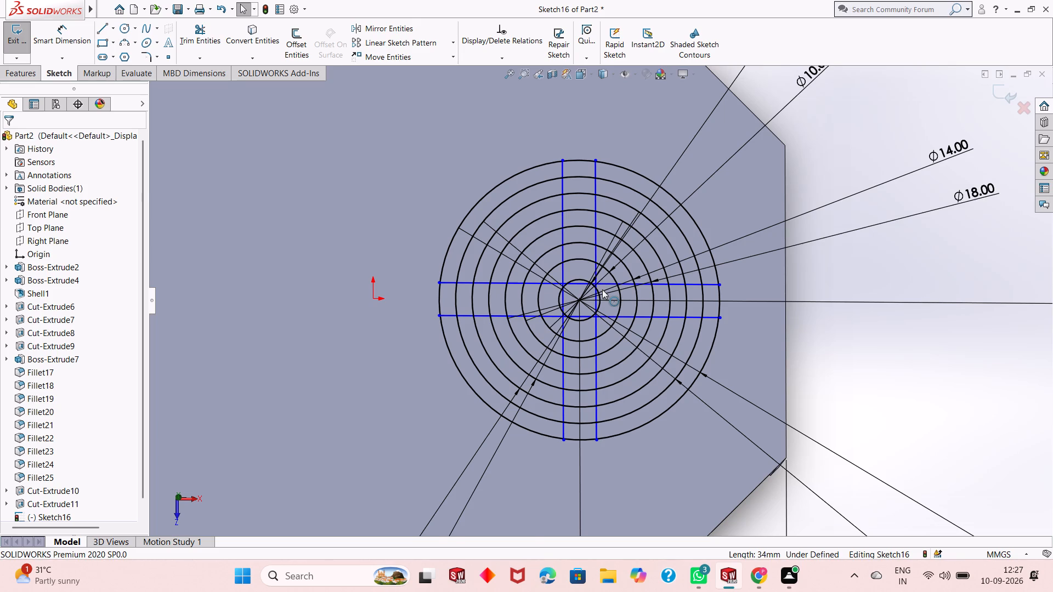
{"action": "scroll", "coordinate": [602, 289], "scroll_direction": "down", "scroll_amount": 5}
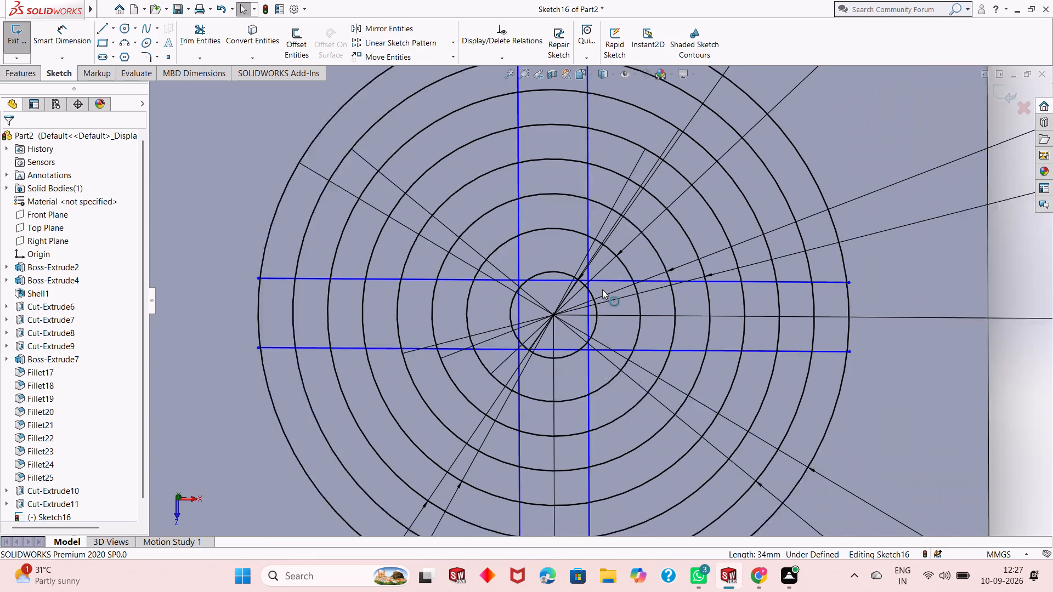
{"action": "scroll", "coordinate": [704, 260], "scroll_direction": "up", "scroll_amount": 4}
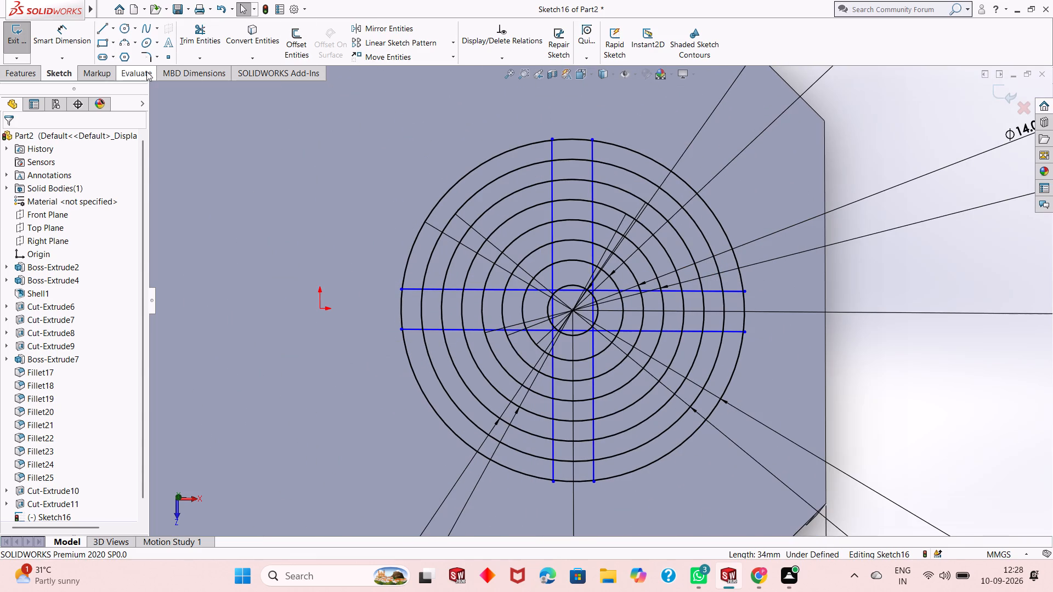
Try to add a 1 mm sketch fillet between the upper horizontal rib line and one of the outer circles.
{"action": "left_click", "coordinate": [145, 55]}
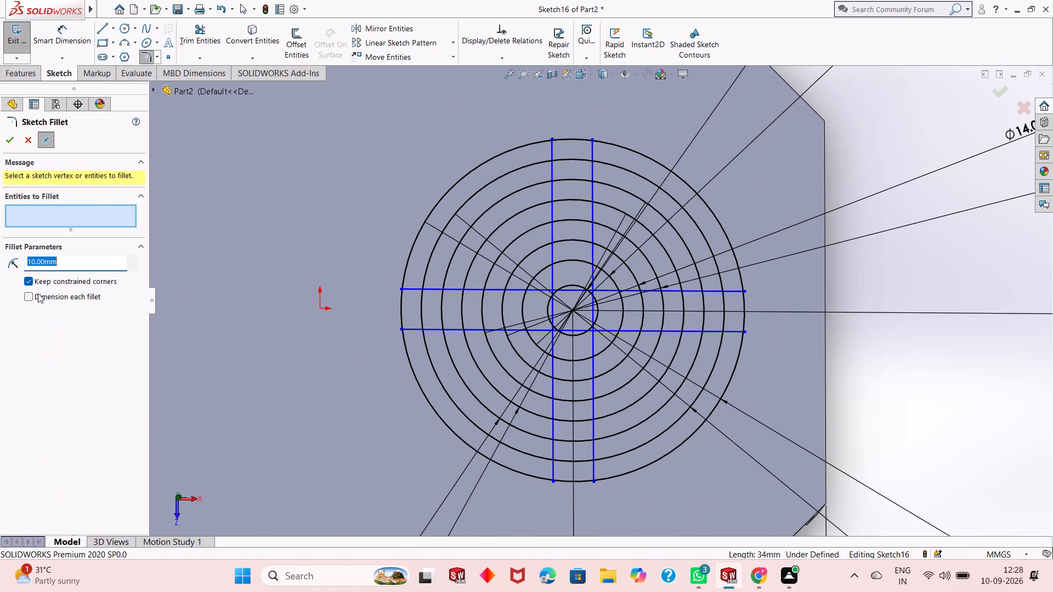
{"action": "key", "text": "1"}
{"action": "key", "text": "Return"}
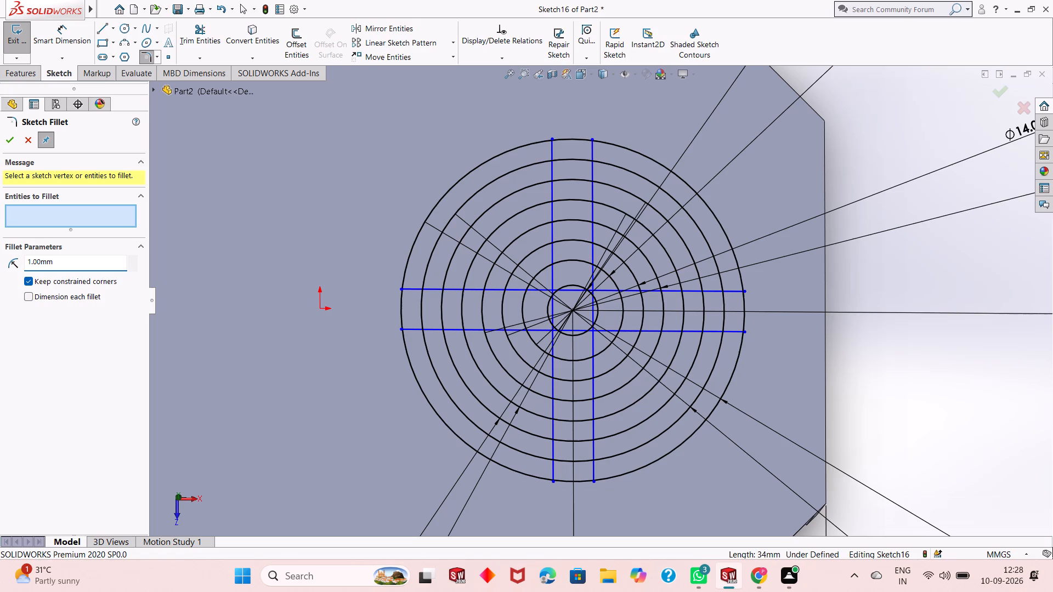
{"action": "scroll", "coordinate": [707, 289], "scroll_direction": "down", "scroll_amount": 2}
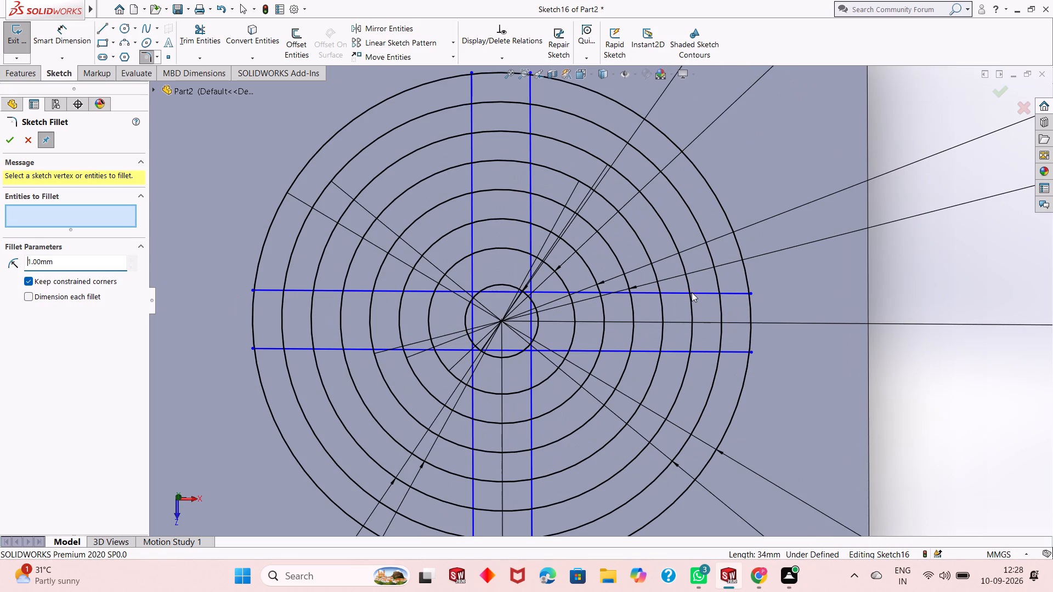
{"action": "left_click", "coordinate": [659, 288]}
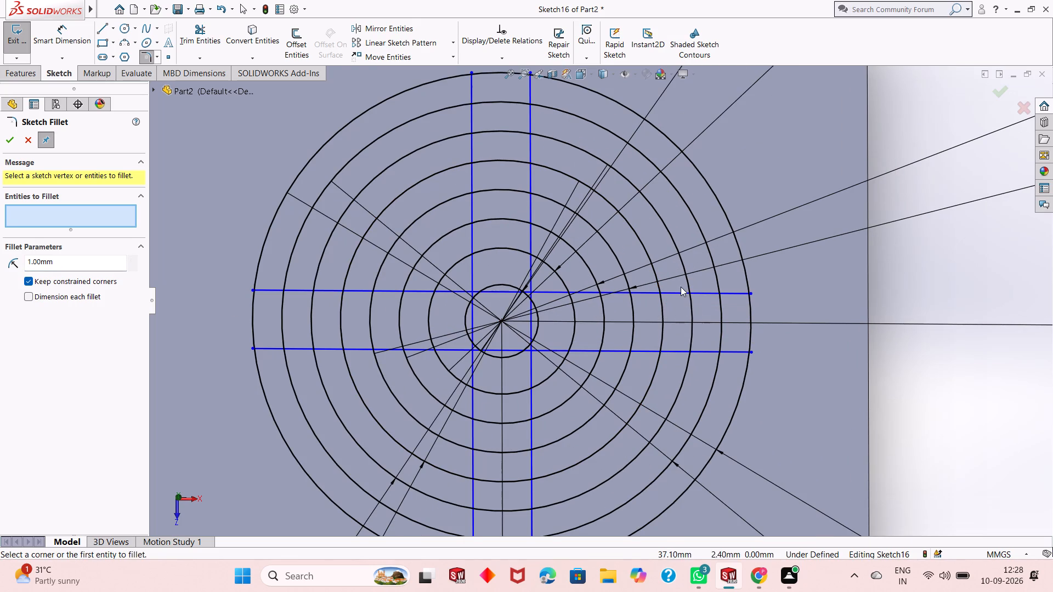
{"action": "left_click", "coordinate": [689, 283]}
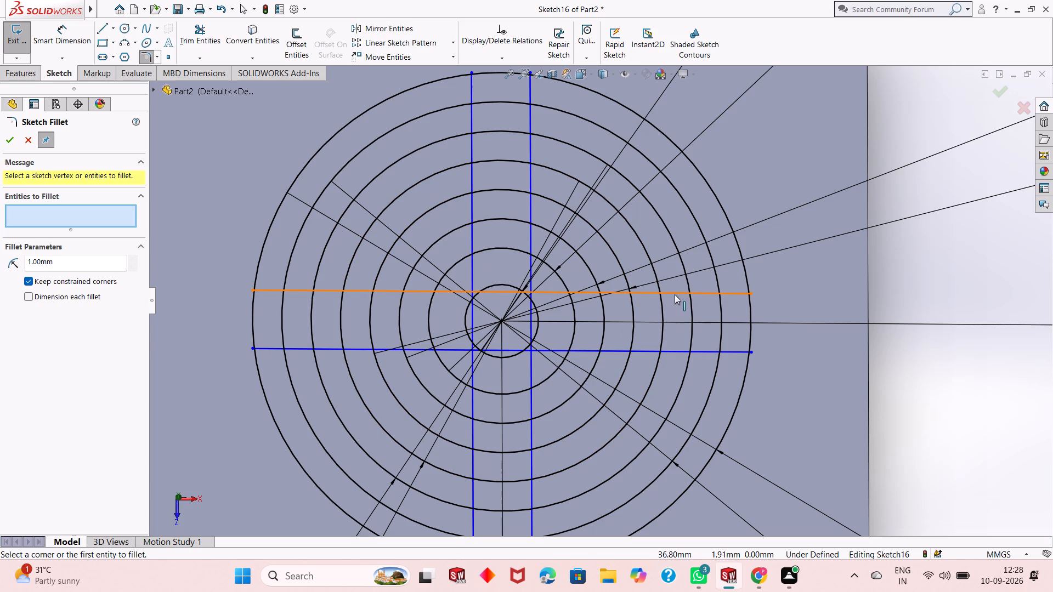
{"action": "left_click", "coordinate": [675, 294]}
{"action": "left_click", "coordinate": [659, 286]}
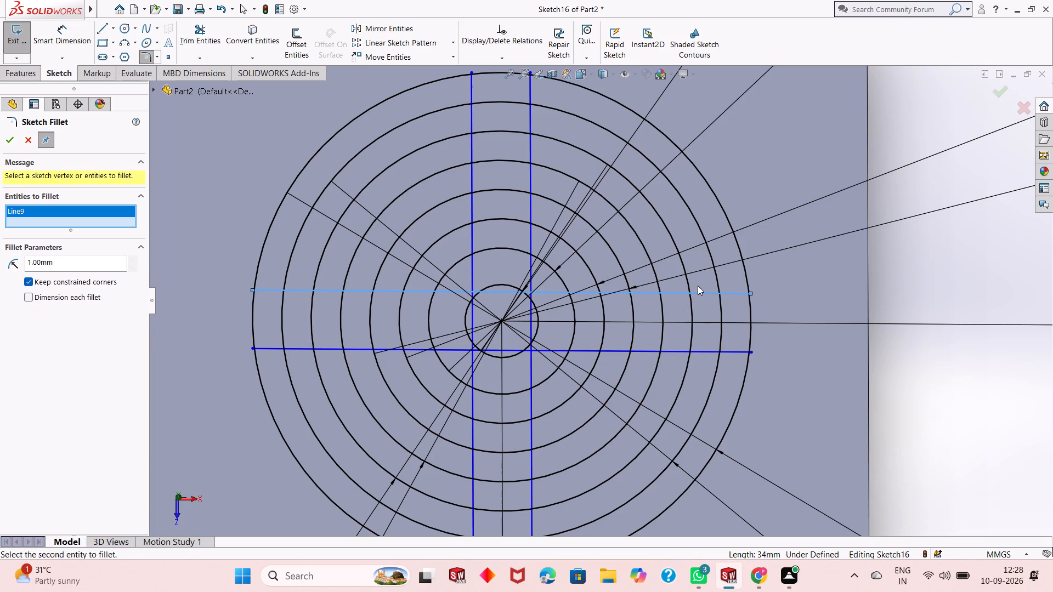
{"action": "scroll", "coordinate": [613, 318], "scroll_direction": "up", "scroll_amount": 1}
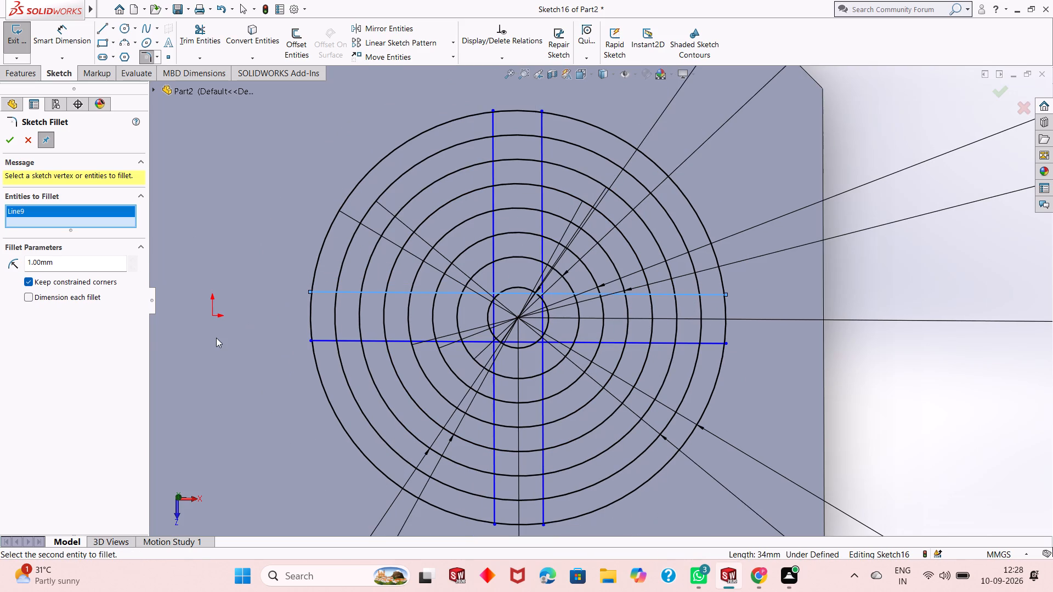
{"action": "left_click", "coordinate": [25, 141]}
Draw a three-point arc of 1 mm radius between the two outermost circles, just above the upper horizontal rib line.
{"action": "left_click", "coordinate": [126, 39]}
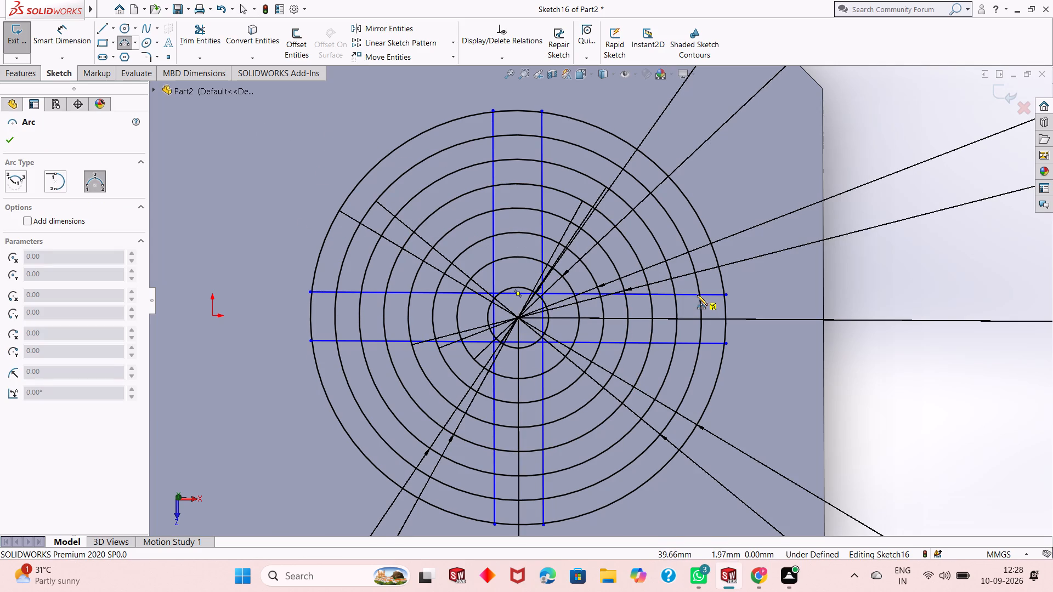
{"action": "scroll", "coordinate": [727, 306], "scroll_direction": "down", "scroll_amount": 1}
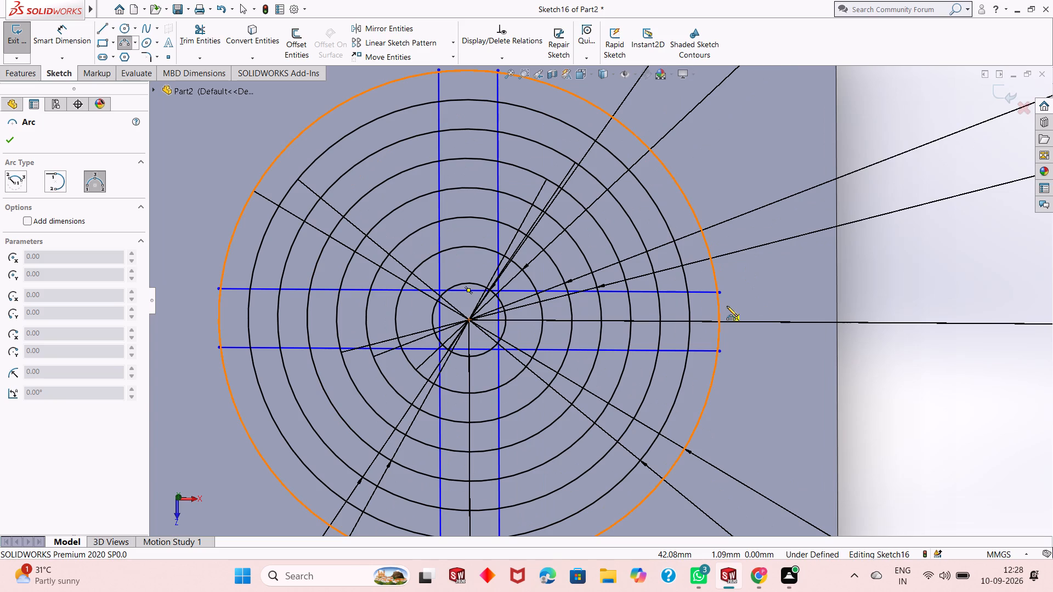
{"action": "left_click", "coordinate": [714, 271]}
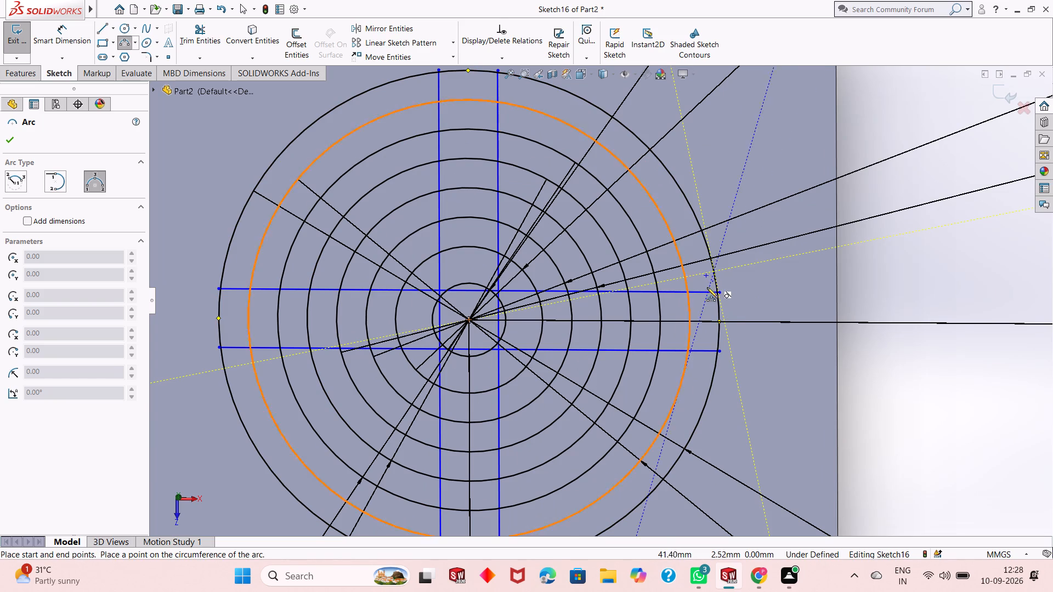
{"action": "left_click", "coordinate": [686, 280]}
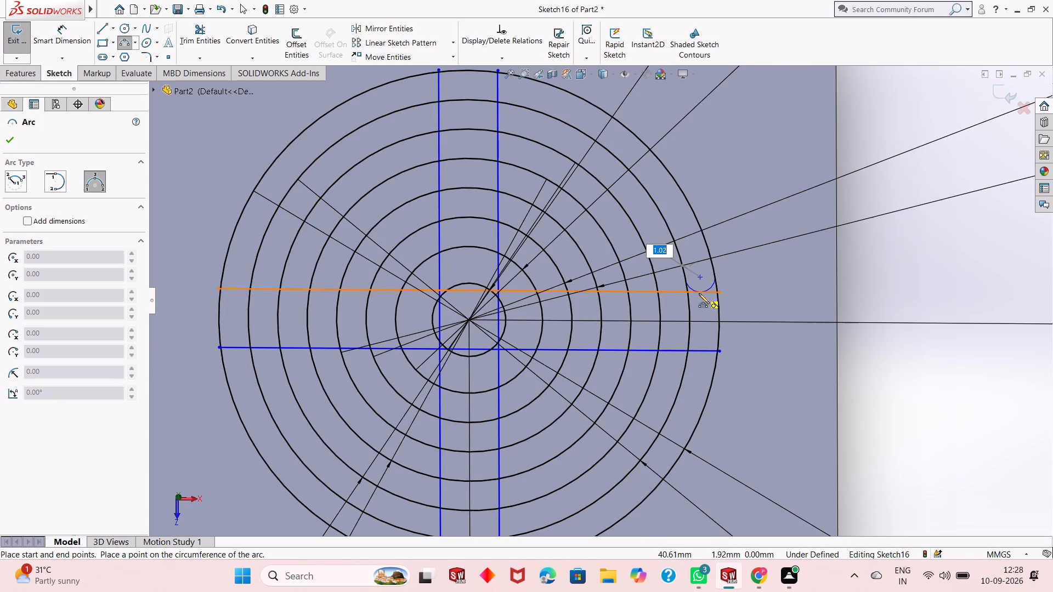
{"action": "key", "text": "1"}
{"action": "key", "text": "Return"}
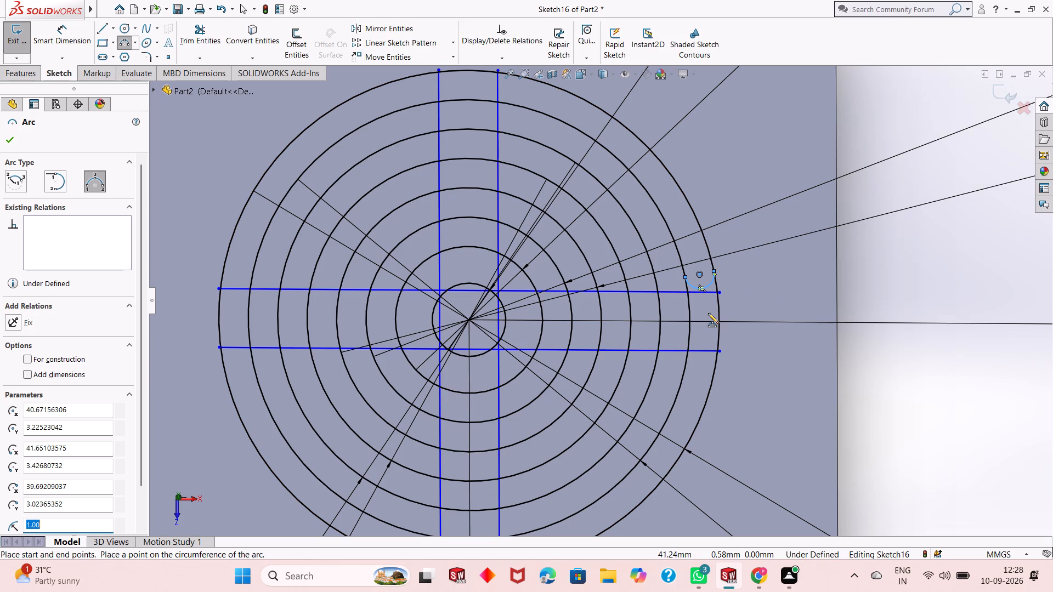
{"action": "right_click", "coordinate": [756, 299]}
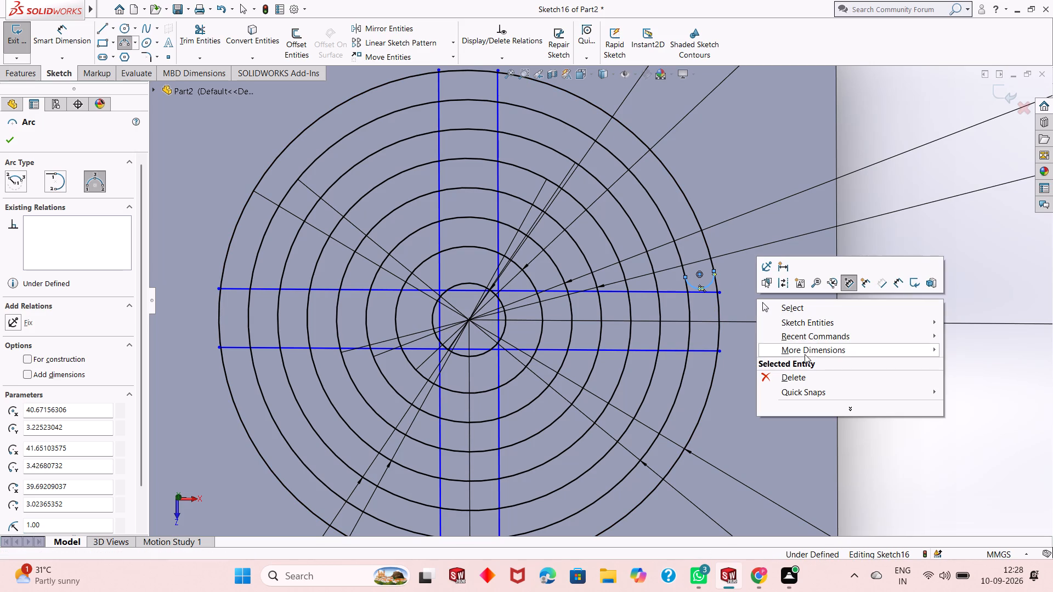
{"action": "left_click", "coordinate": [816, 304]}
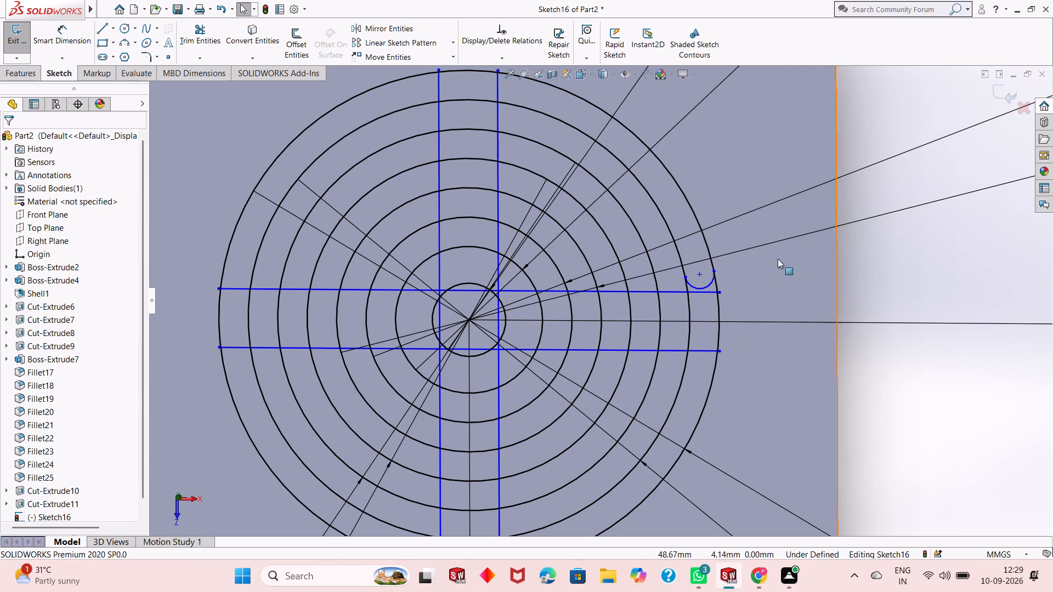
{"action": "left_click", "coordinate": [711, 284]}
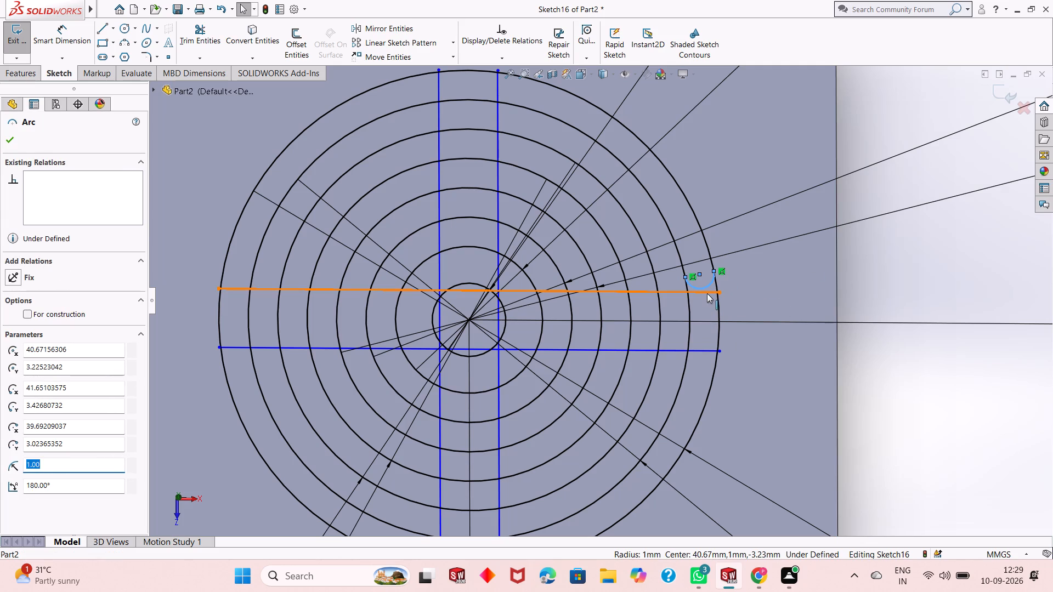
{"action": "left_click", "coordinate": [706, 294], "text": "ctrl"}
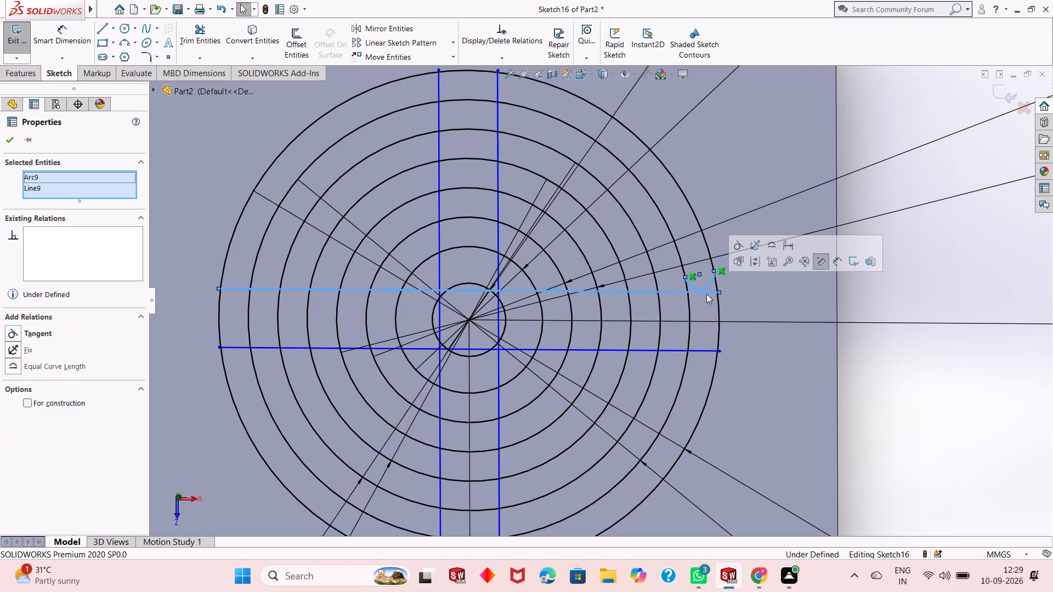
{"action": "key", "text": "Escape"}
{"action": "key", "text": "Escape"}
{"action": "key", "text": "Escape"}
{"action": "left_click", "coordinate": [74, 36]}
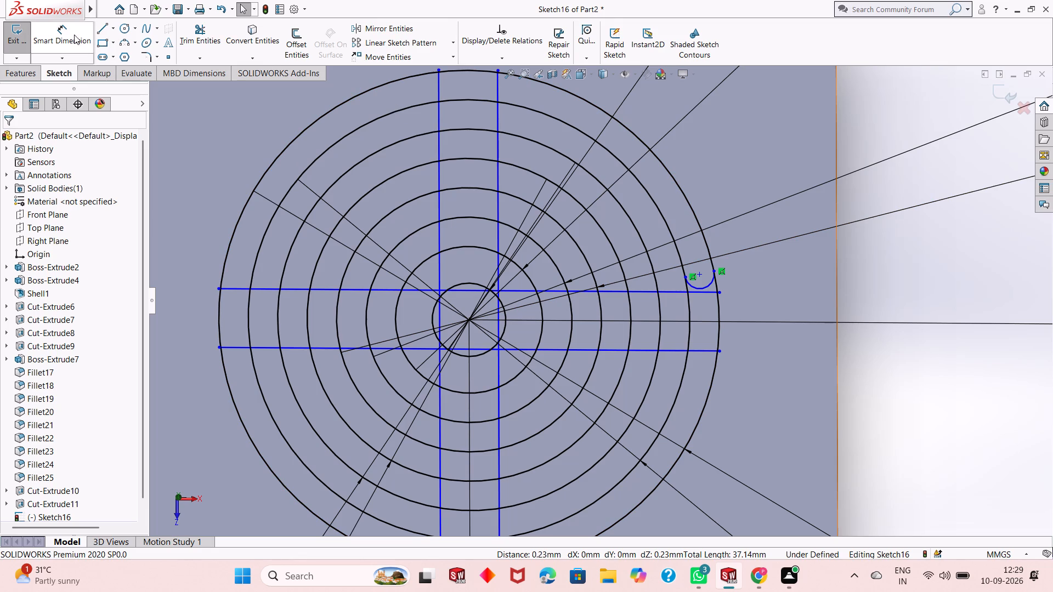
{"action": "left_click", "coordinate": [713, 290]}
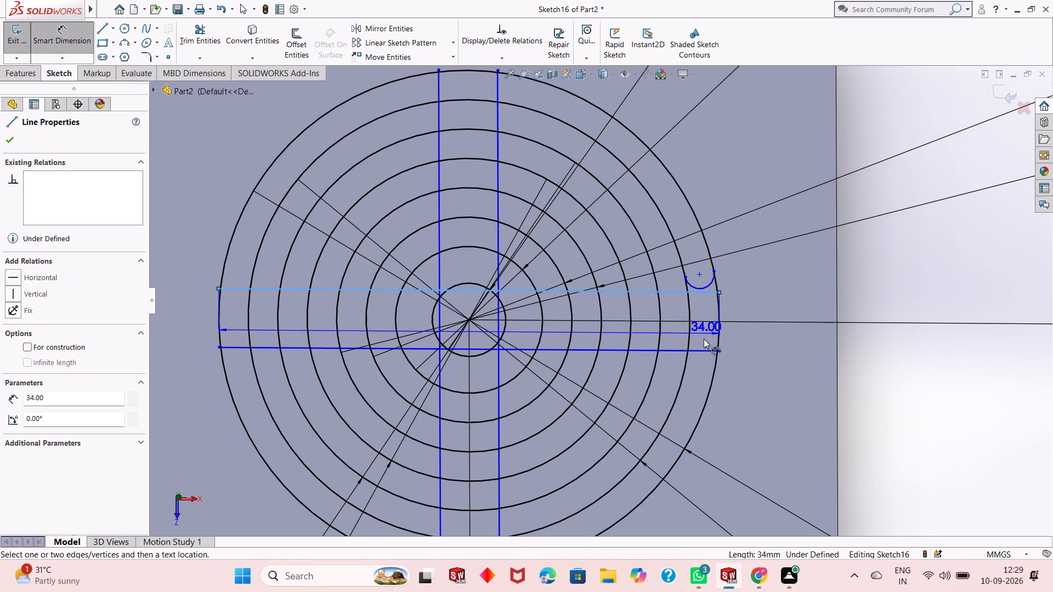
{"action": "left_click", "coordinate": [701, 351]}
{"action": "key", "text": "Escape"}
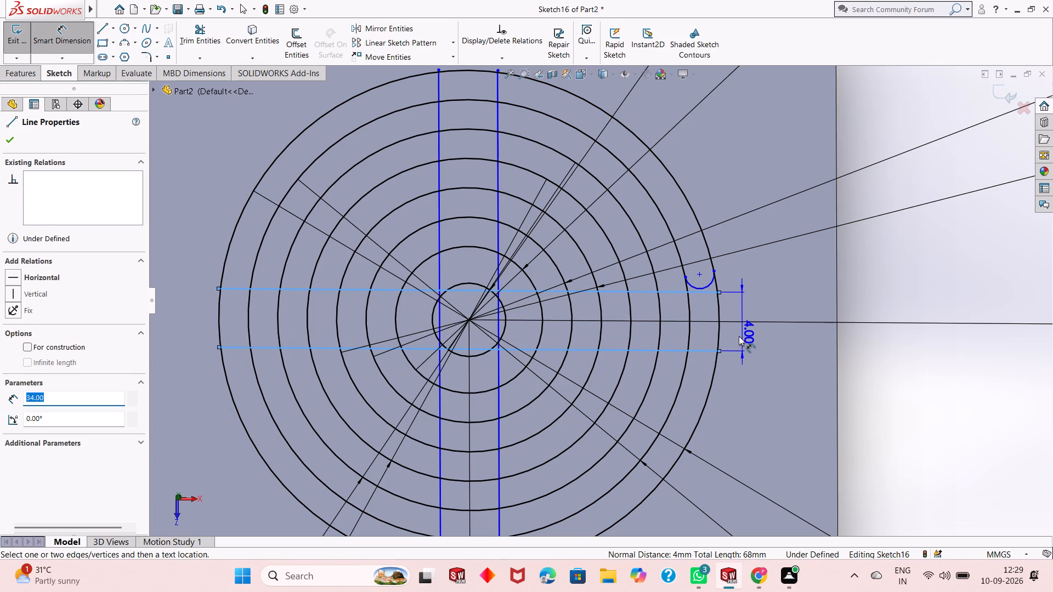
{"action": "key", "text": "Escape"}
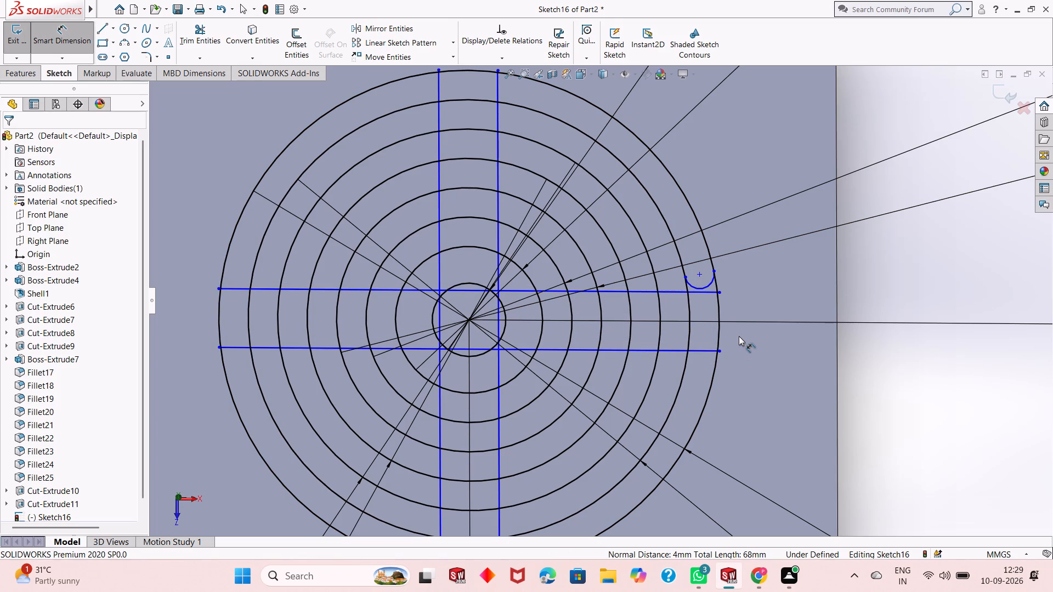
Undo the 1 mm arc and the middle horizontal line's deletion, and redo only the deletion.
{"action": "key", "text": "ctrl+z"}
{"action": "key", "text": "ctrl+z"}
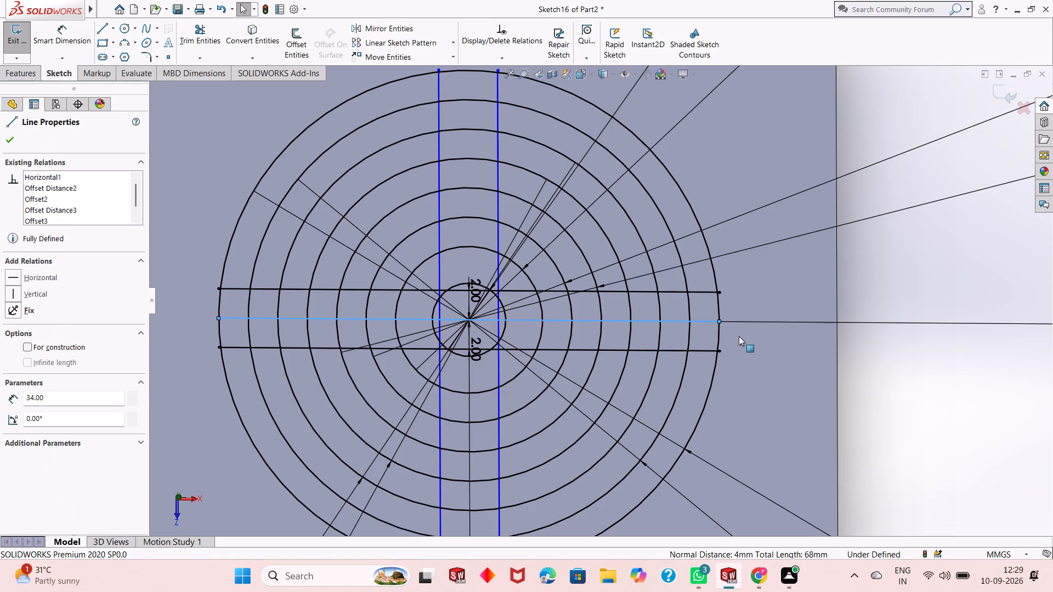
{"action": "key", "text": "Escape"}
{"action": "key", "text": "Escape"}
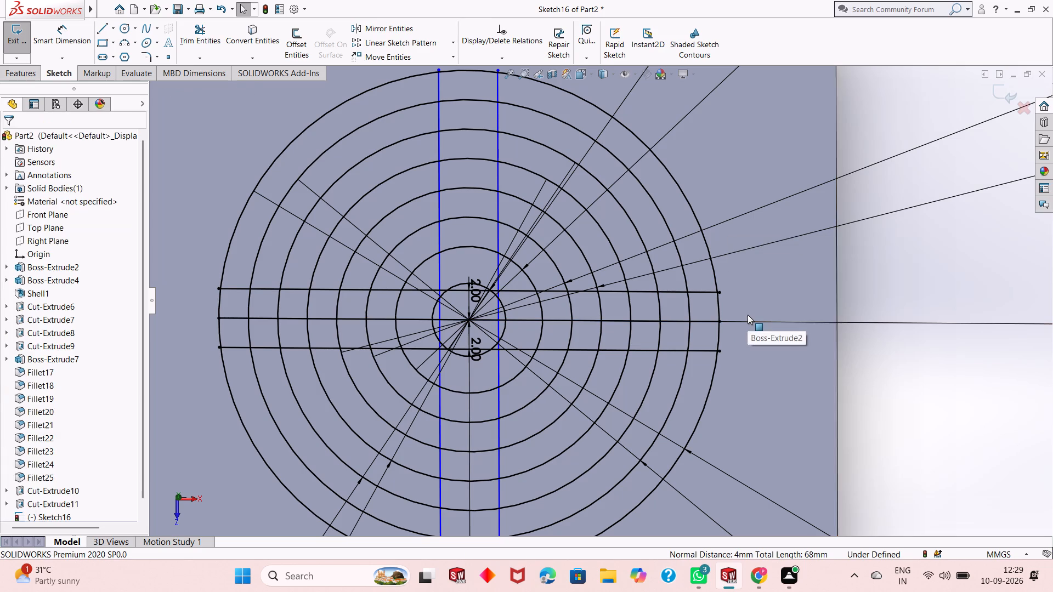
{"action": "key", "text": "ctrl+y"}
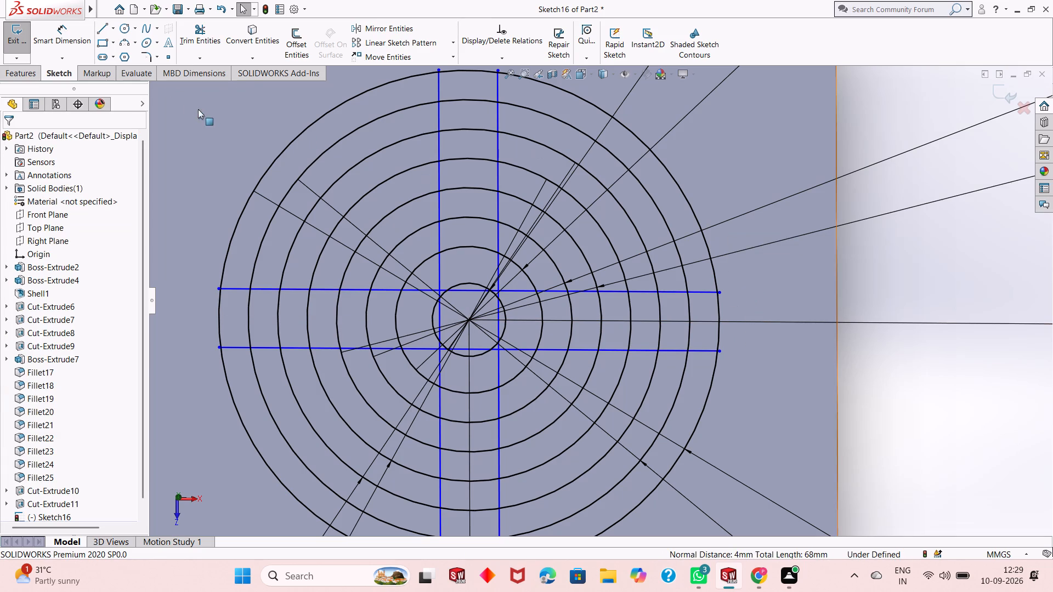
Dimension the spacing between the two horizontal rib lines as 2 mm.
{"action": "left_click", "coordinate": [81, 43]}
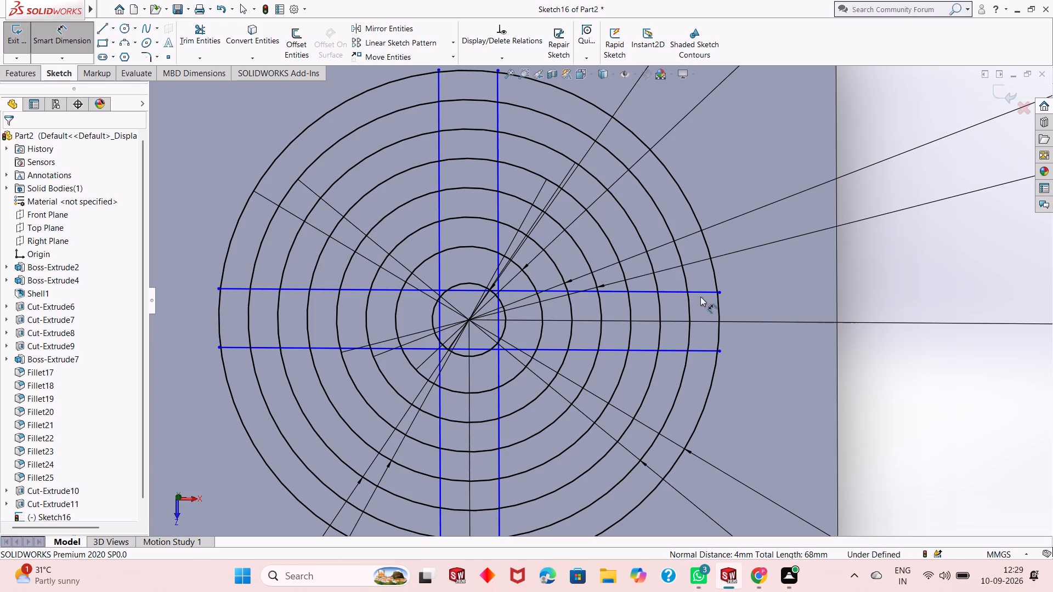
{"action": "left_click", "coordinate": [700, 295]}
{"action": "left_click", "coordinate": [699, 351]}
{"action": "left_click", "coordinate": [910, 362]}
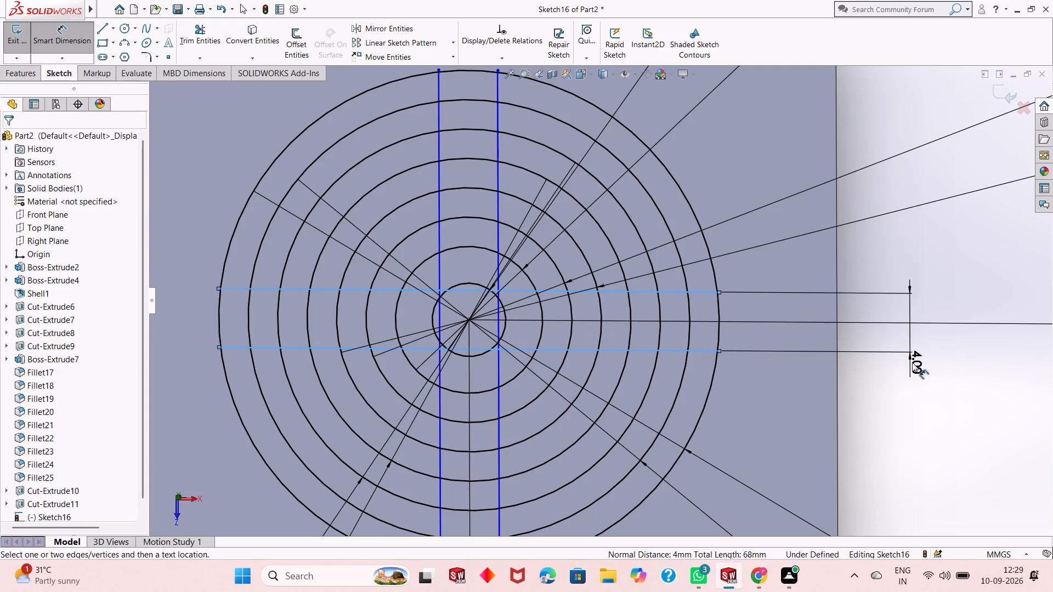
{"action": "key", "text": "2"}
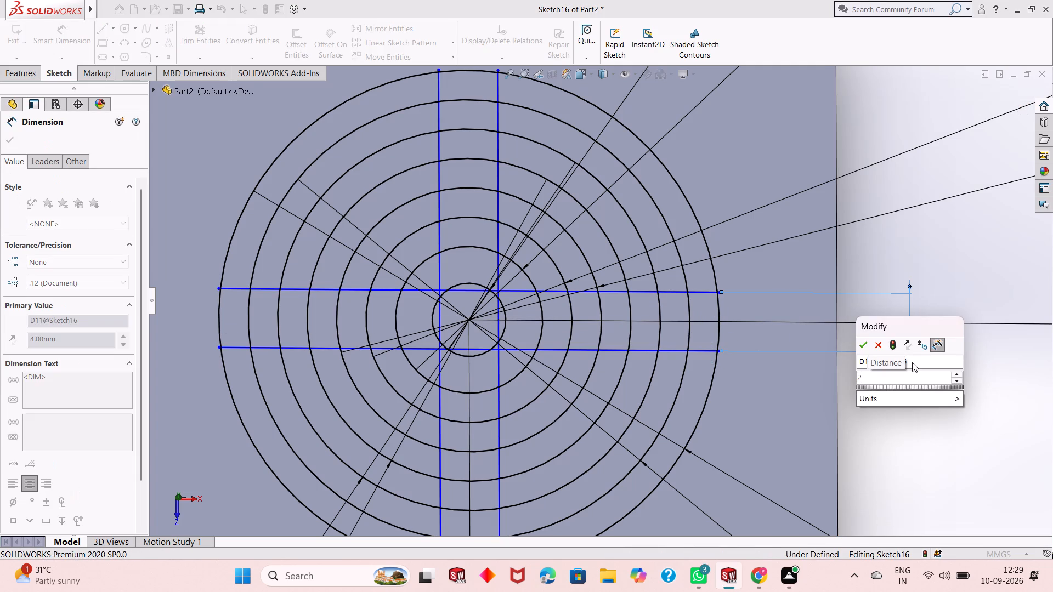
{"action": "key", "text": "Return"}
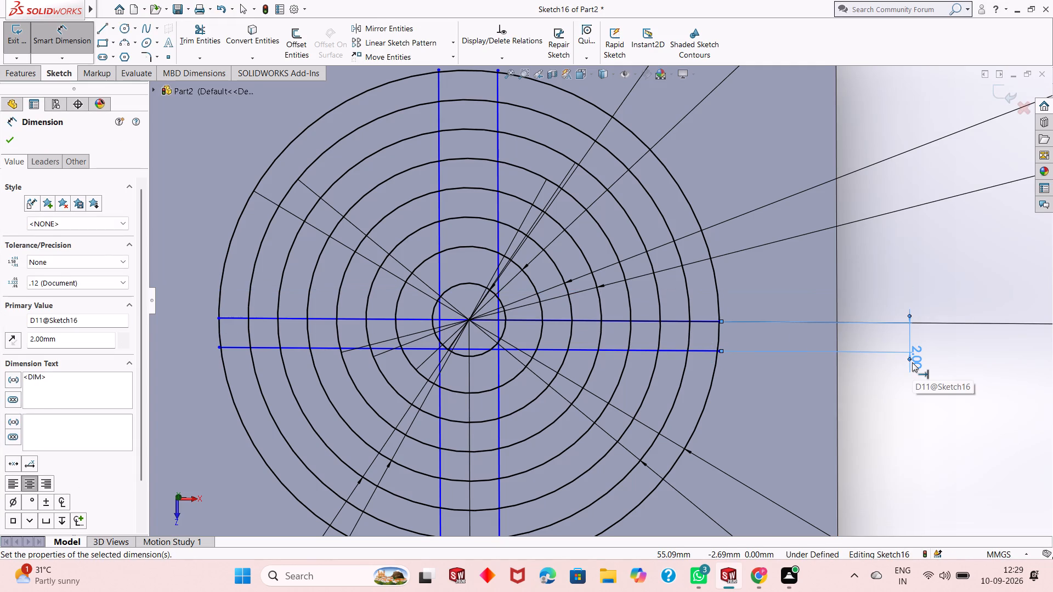
Undo the 2 mm dimension and the earlier rib edits back to the single vertical centre line, before its 2 mm offsets.
{"action": "key", "text": "ctrl+z"}
{"action": "key", "text": "ctrl+z"}
{"action": "key", "text": "ctrl+z"}
{"action": "key", "text": "ctrl+z"}
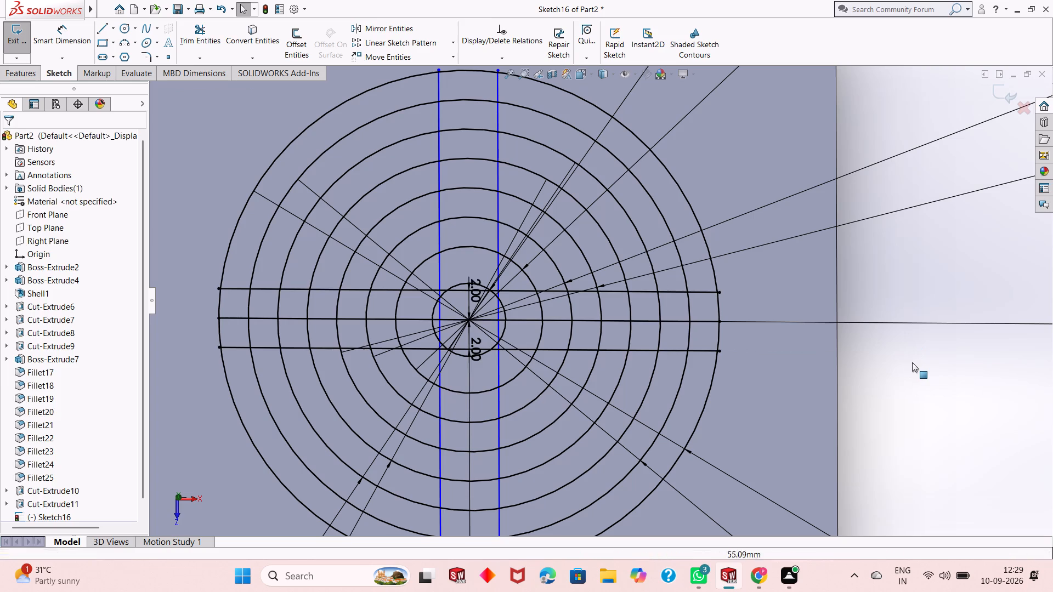
{"action": "key", "text": "ctrl+z"}
{"action": "key", "text": "ctrl+z"}
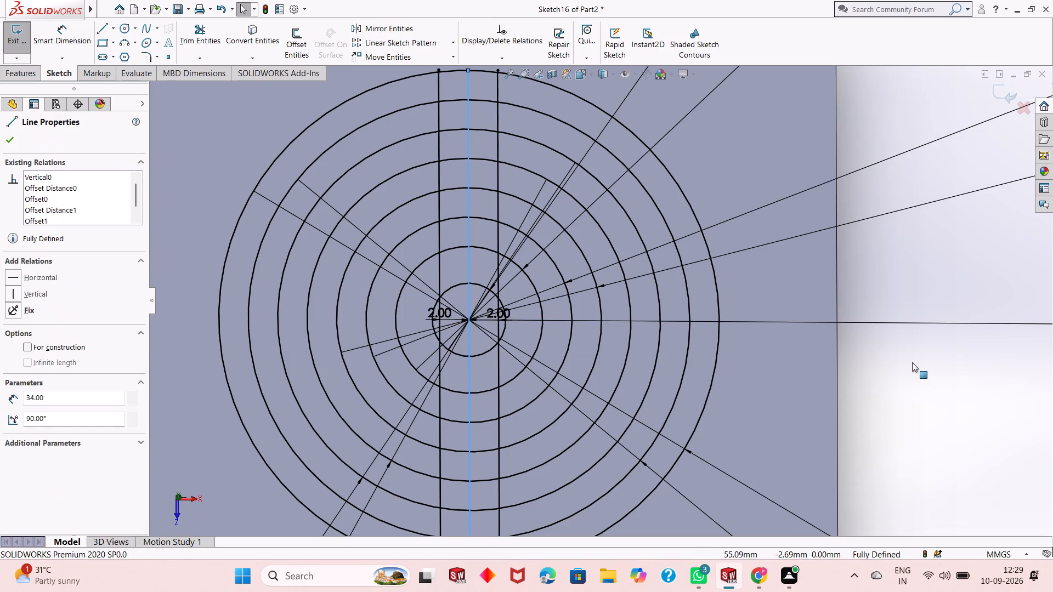
{"action": "key", "text": "Escape"}
{"action": "key", "text": "ctrl+z"}
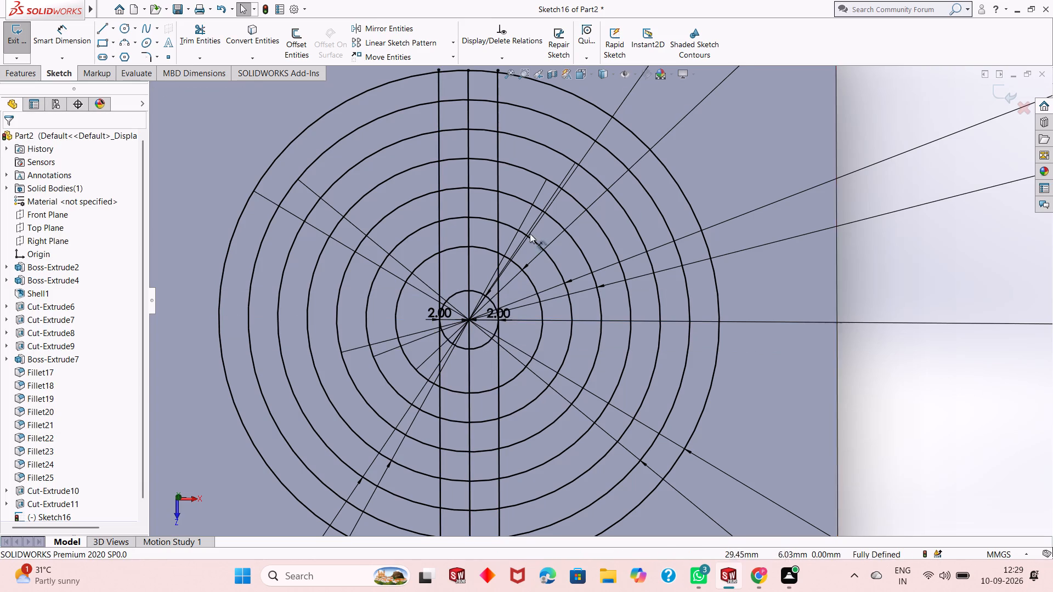
{"action": "key", "text": "ctrl+z"}
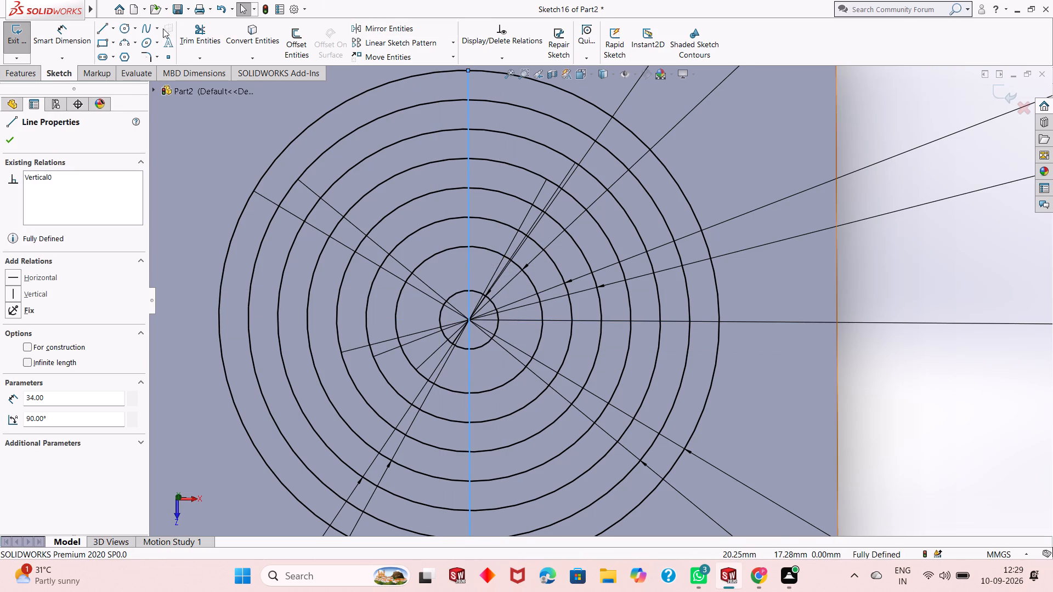
Offset the vertical centre line by 1 mm in both directions, with dimensions added.
{"action": "left_click", "coordinate": [299, 43]}
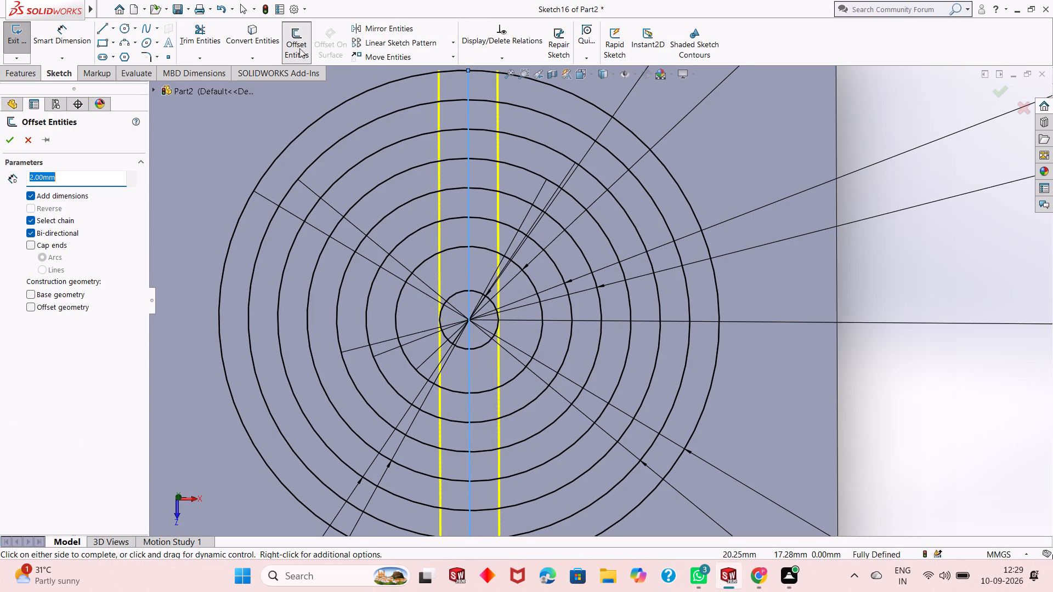
{"action": "key", "text": "1"}
{"action": "key", "text": "Return"}
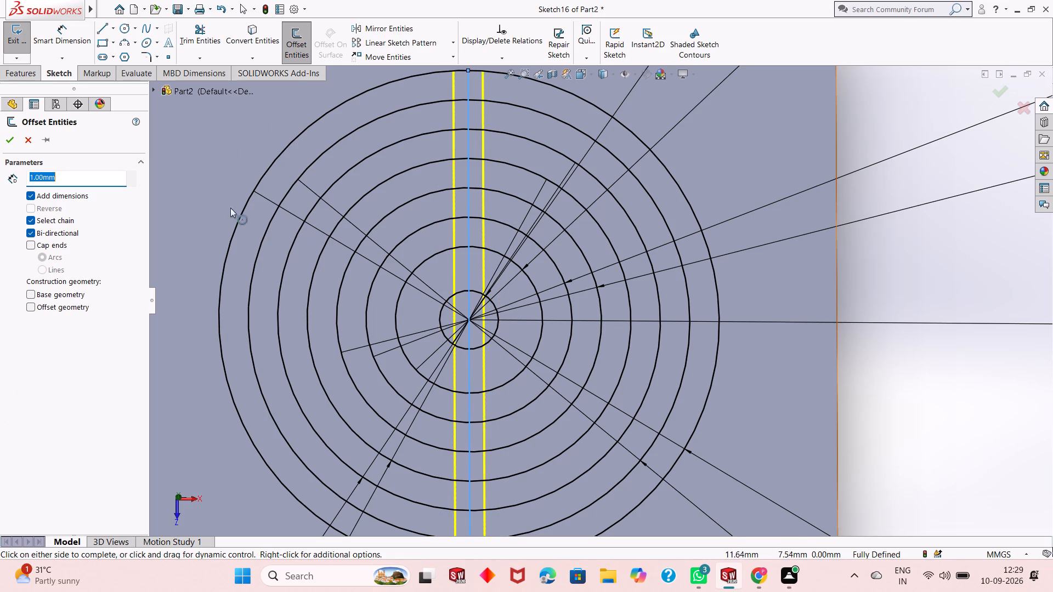
{"action": "left_click", "coordinate": [10, 139]}
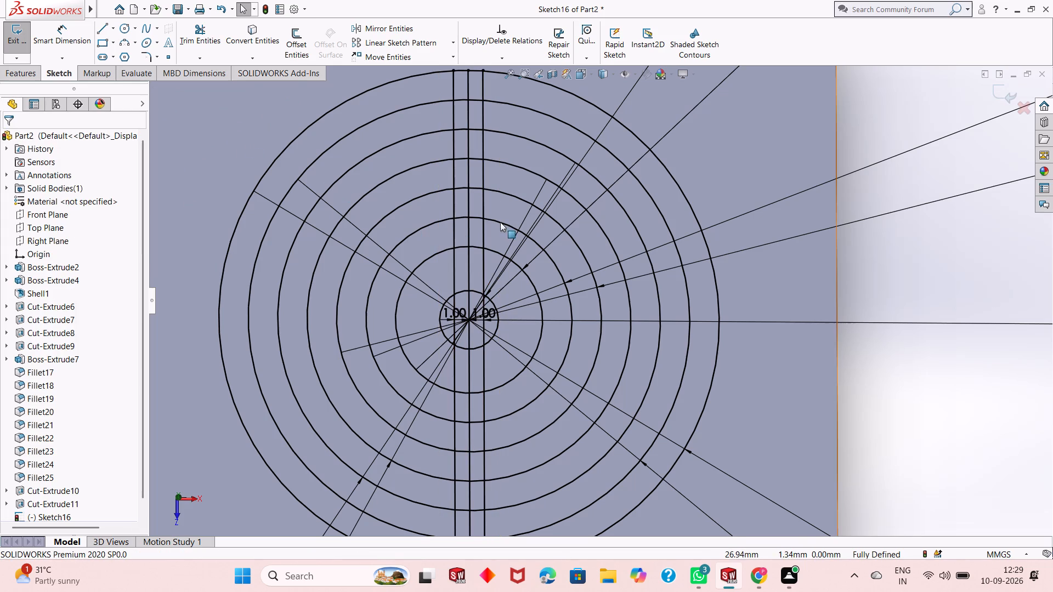
Draw a 34 mm horizontal line through the circles' centre, spanning the outermost circle.
{"action": "left_click", "coordinate": [100, 29]}
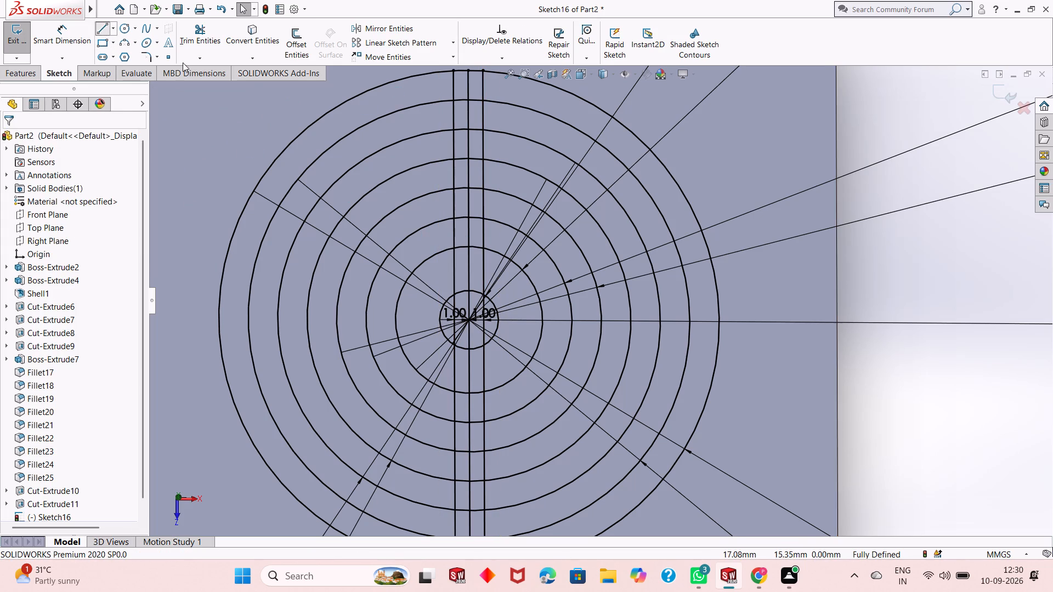
{"action": "left_click", "coordinate": [218, 317]}
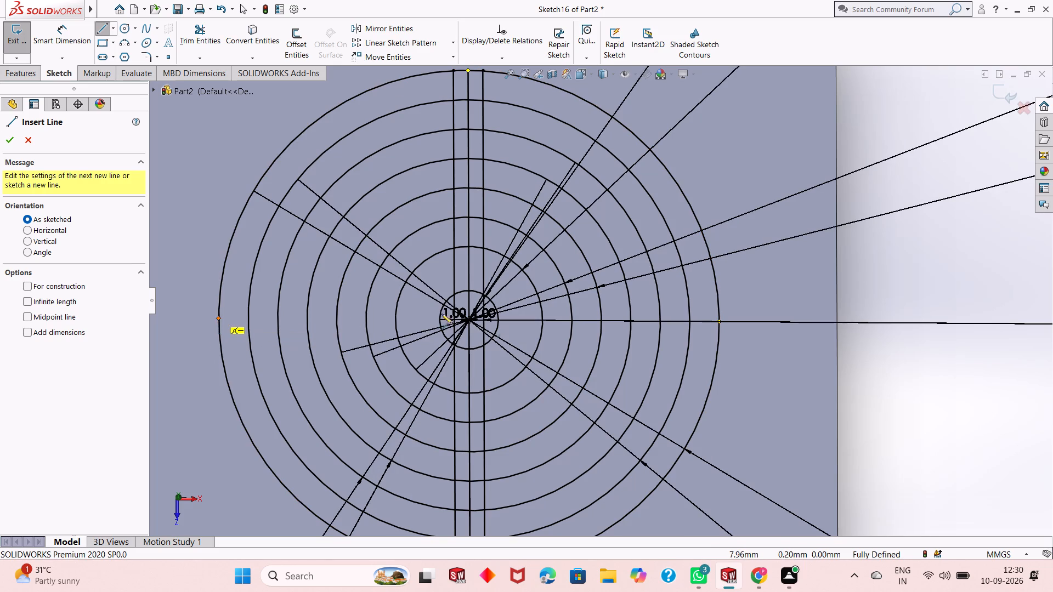
{"action": "left_click", "coordinate": [720, 322]}
{"action": "right_click", "coordinate": [746, 341]}
{"action": "left_click", "coordinate": [766, 345]}
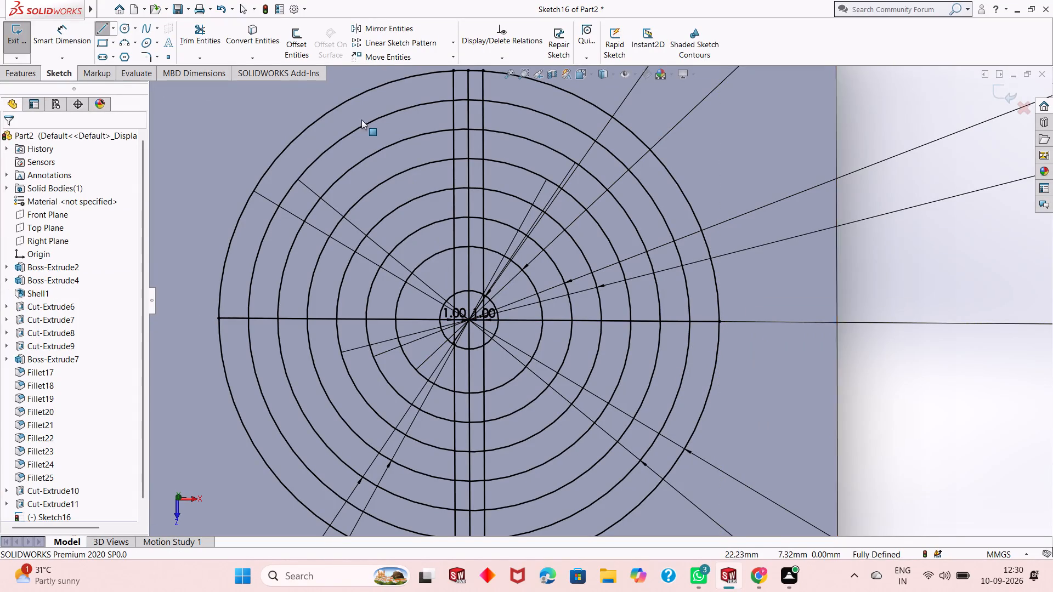
Offset the horizontal centre line by 1 mm in both directions, with dimensions added.
{"action": "left_click", "coordinate": [373, 316]}
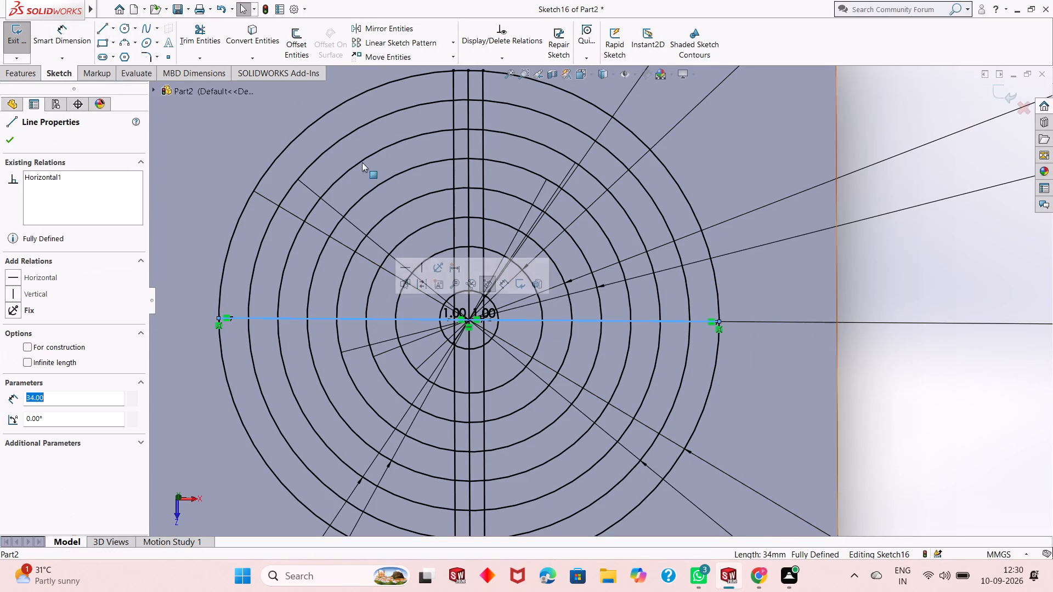
{"action": "left_click", "coordinate": [293, 44]}
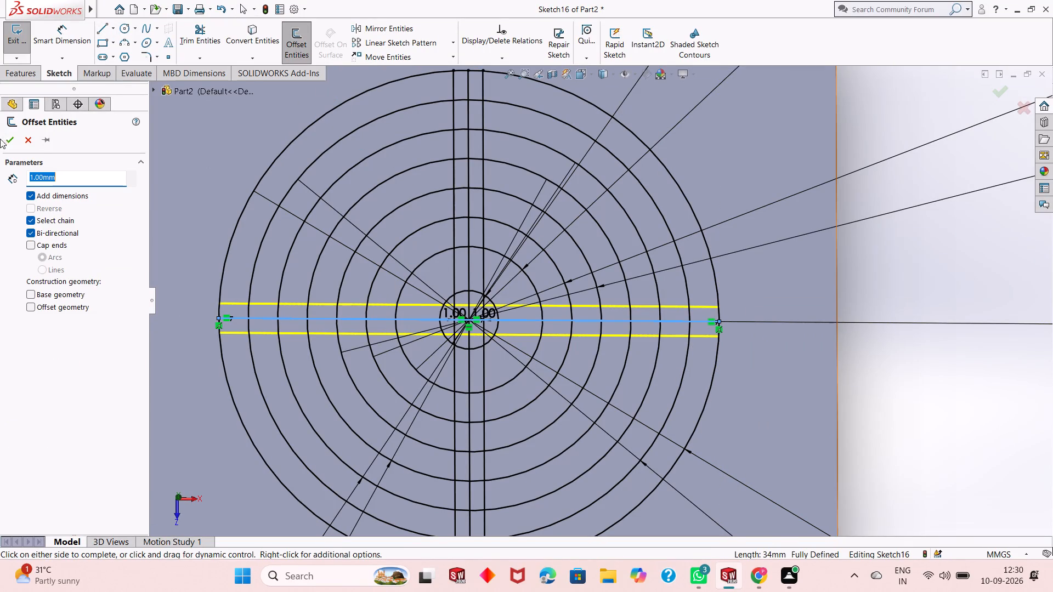
{"action": "left_click", "coordinate": [11, 144]}
Delete the horizontal and vertical centre lines, keeping the offset rib lines on either side.
{"action": "scroll", "coordinate": [555, 336], "scroll_direction": "down", "scroll_amount": 3}
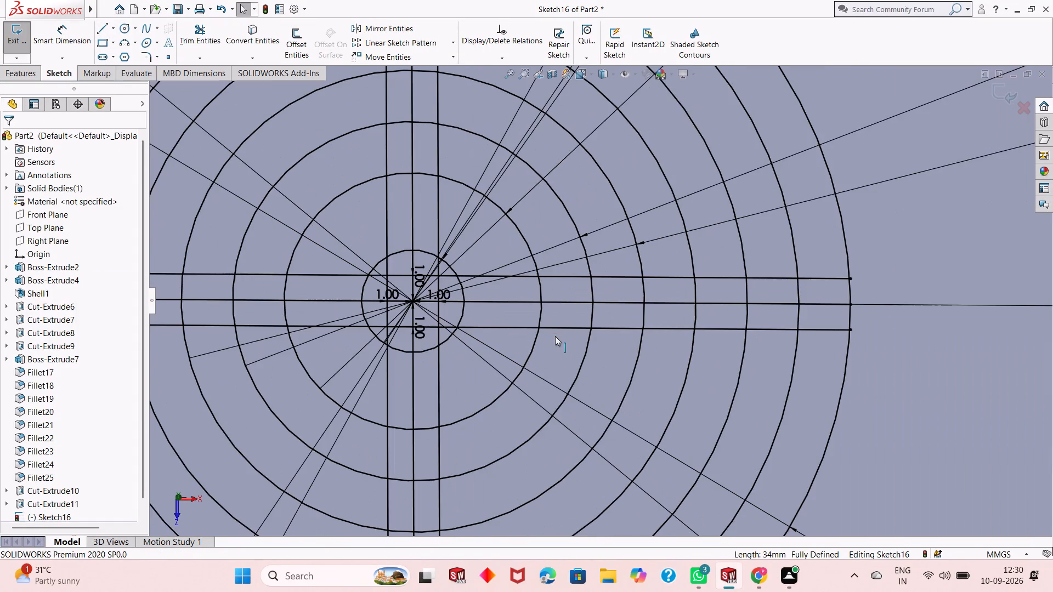
{"action": "scroll", "coordinate": [548, 338], "scroll_direction": "up", "scroll_amount": 3}
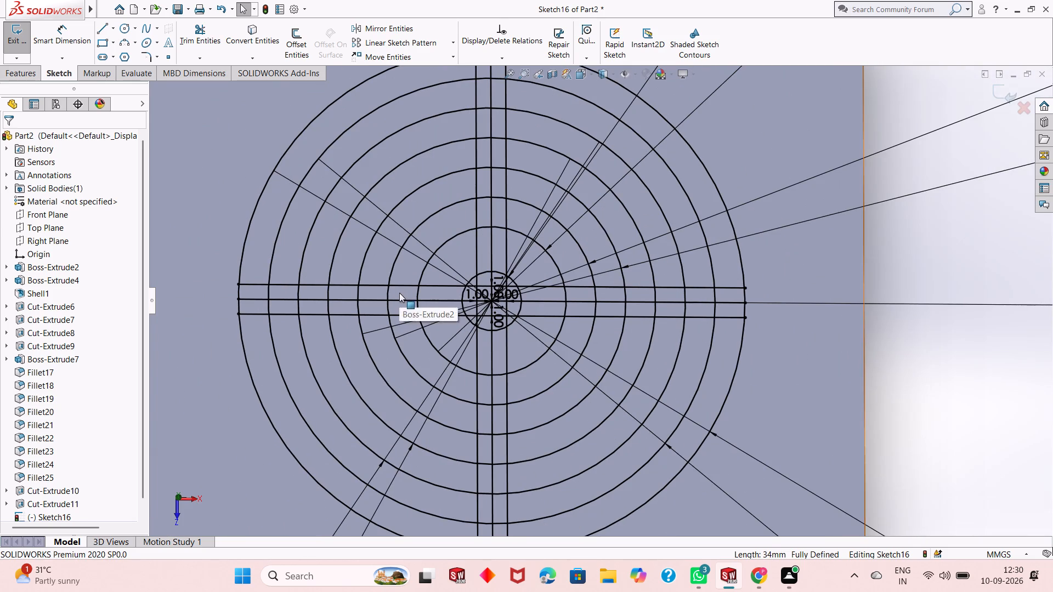
{"action": "left_click", "coordinate": [399, 299]}
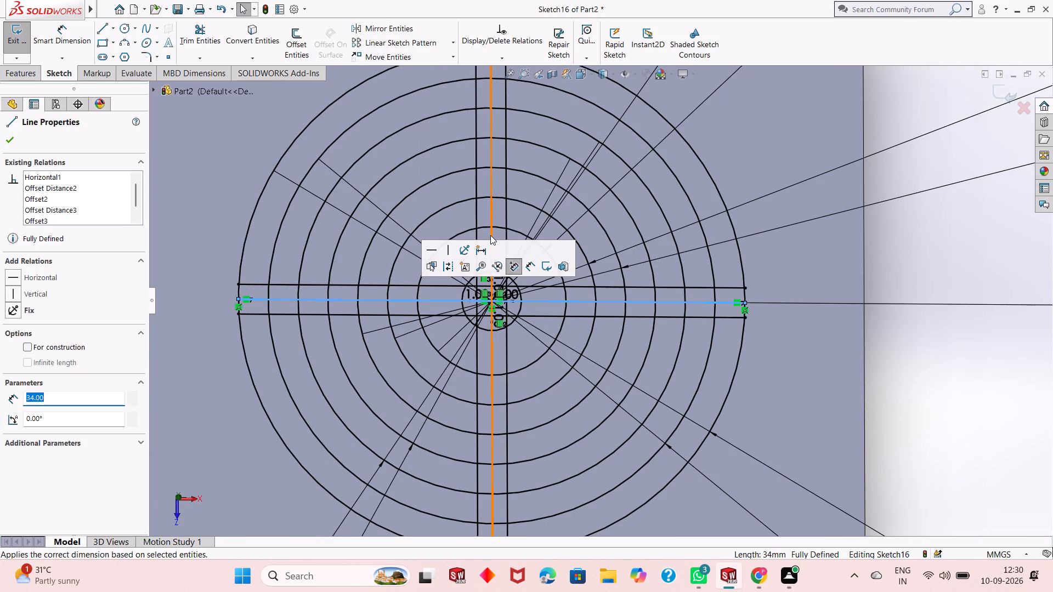
{"action": "left_click", "coordinate": [490, 235], "text": "ctrl"}
{"action": "right_click", "coordinate": [490, 235]}
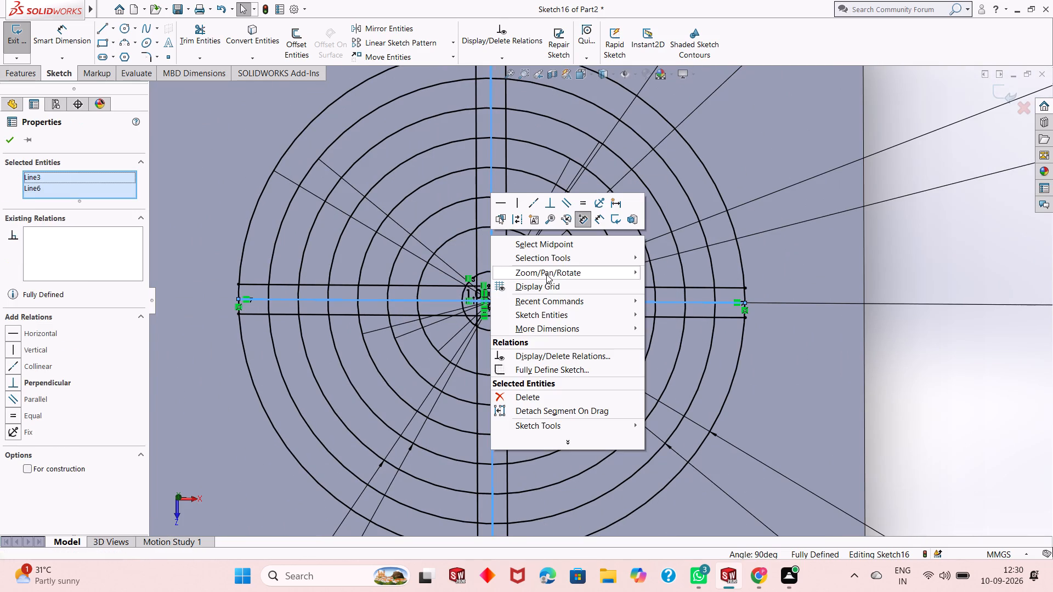
{"action": "left_click", "coordinate": [554, 395]}
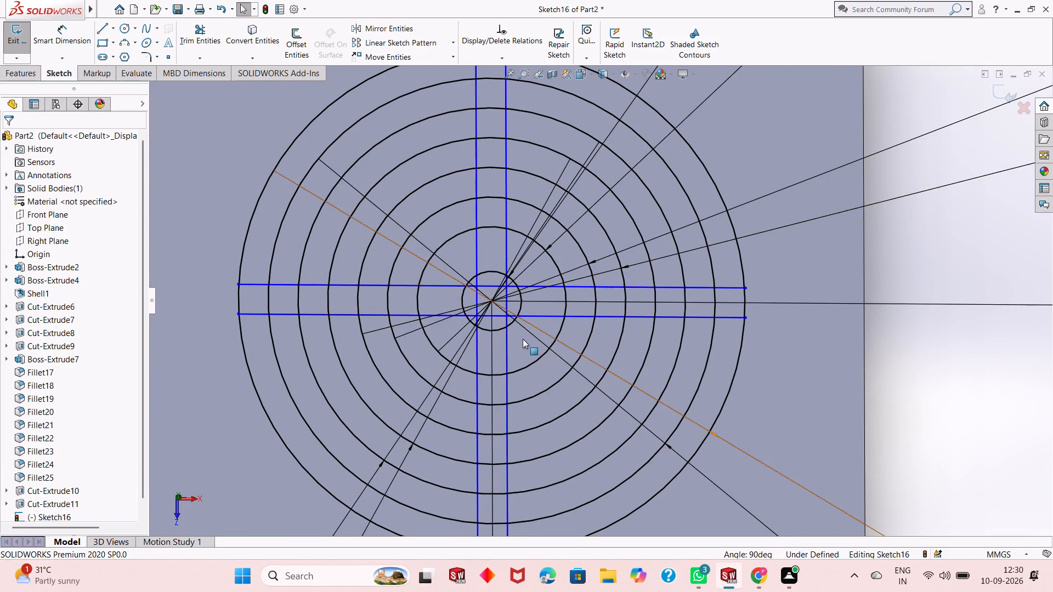
Draw a three-point arc of 1 mm radius between the two outermost circles, just above the upper horizontal rib line.
{"action": "scroll", "coordinate": [523, 339], "scroll_direction": "up", "scroll_amount": 1}
{"action": "scroll", "coordinate": [507, 295], "scroll_direction": "down", "scroll_amount": 1}
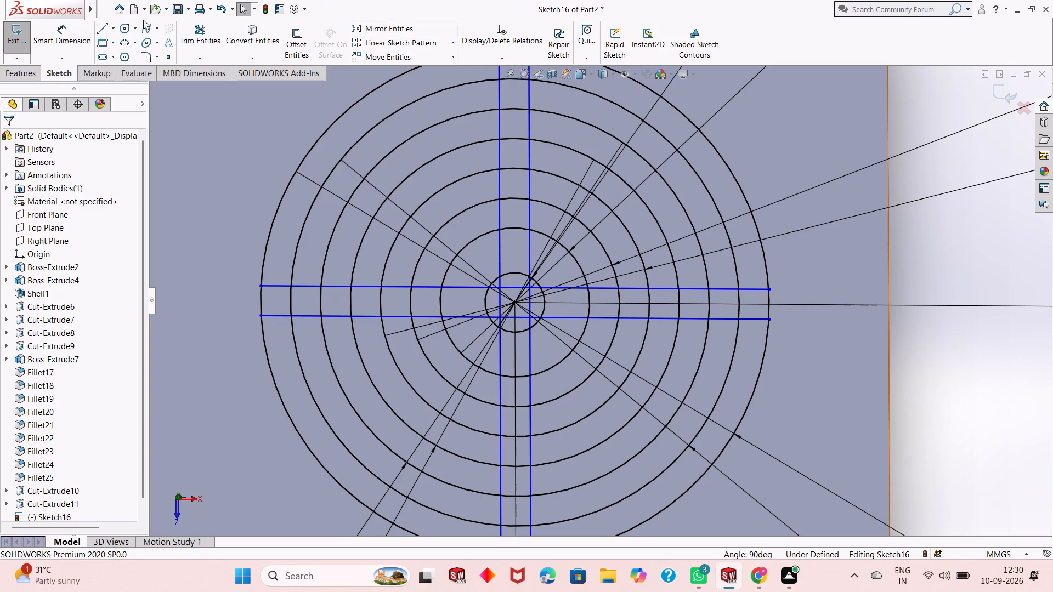
{"action": "left_click", "coordinate": [128, 44]}
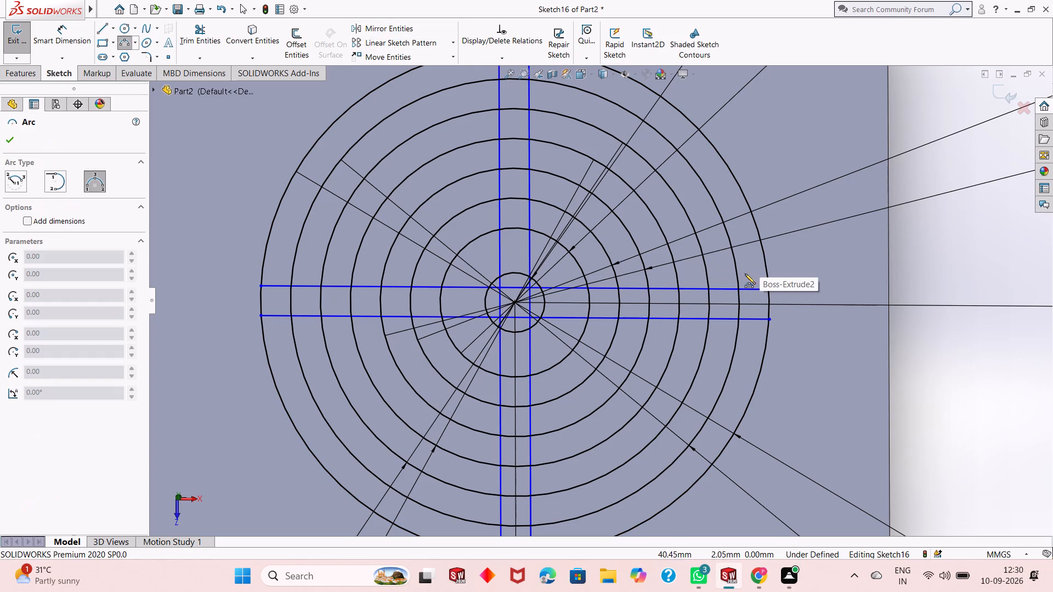
{"action": "left_click", "coordinate": [735, 268]}
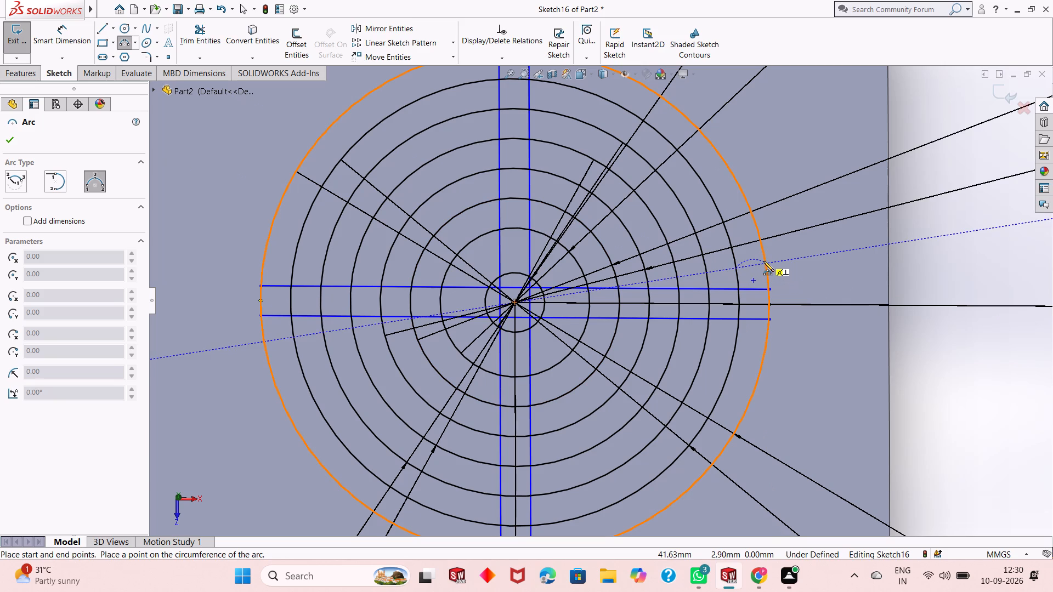
{"action": "left_click", "coordinate": [763, 260]}
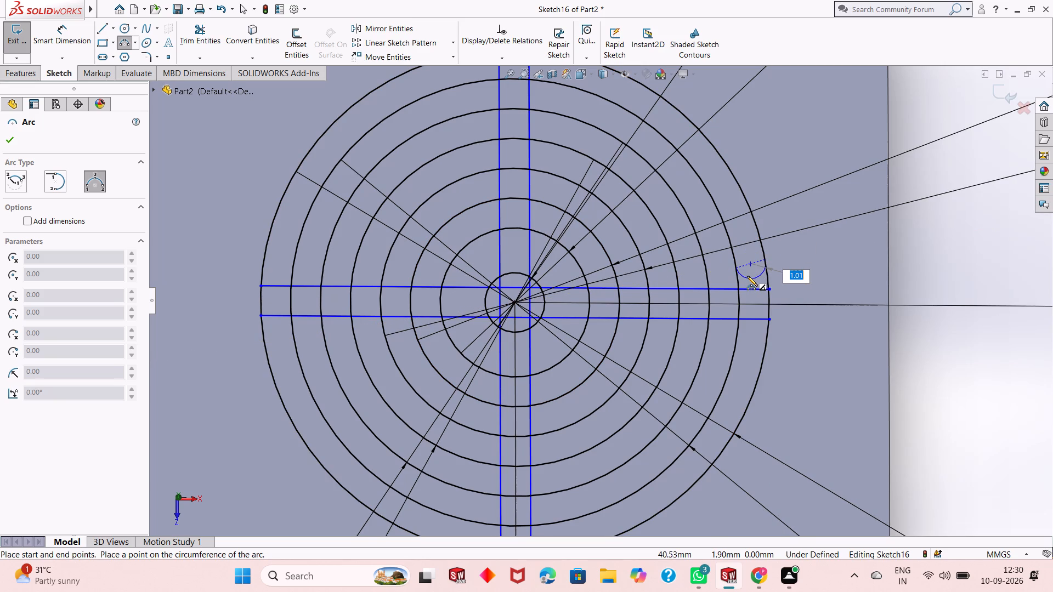
{"action": "key", "text": "1"}
{"action": "key", "text": "Return"}
{"action": "right_click", "coordinate": [747, 276]}
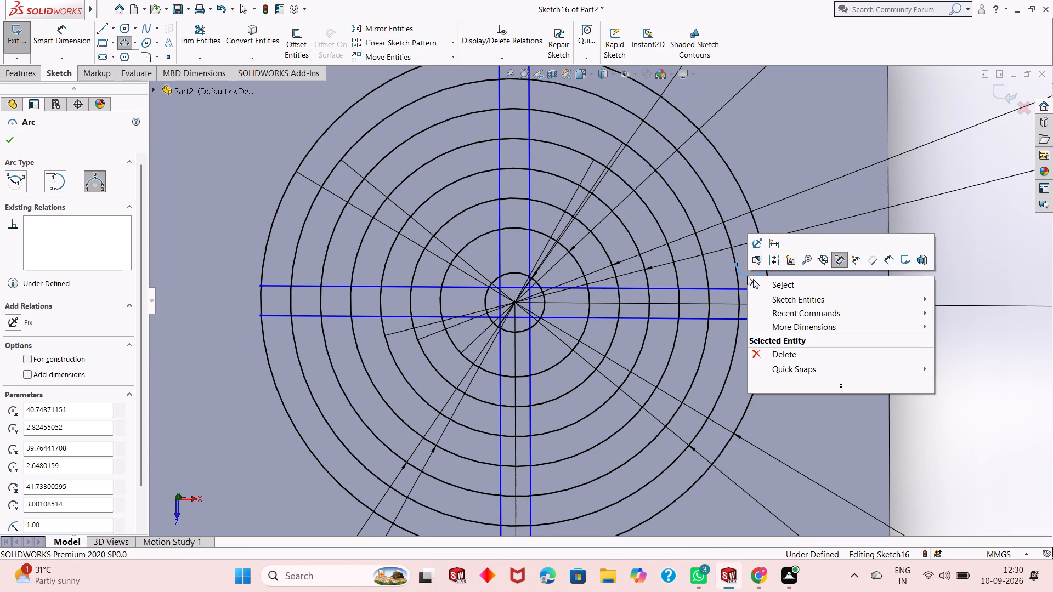
{"action": "left_click", "coordinate": [760, 282]}
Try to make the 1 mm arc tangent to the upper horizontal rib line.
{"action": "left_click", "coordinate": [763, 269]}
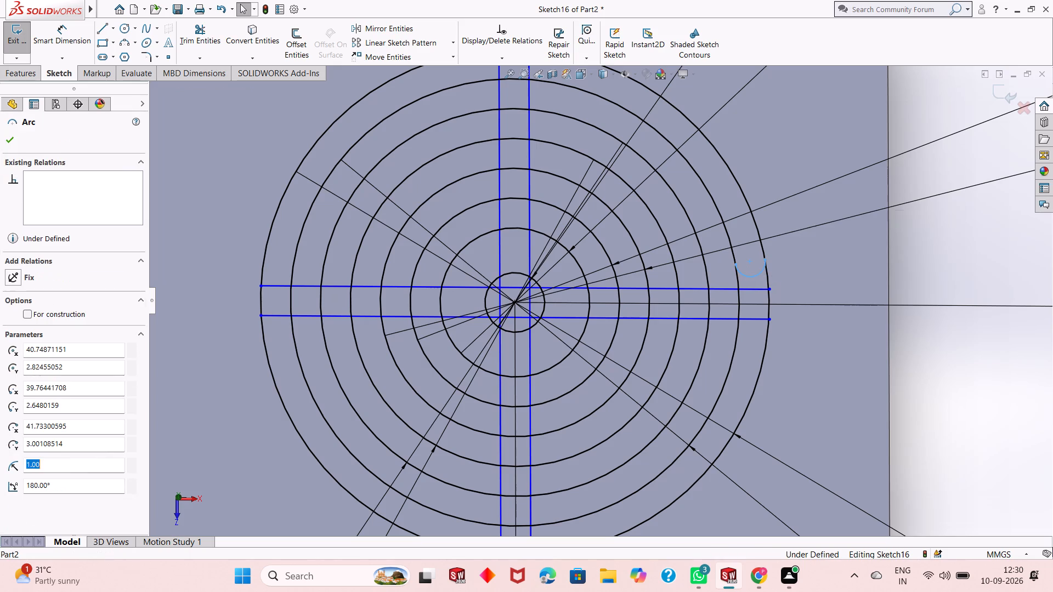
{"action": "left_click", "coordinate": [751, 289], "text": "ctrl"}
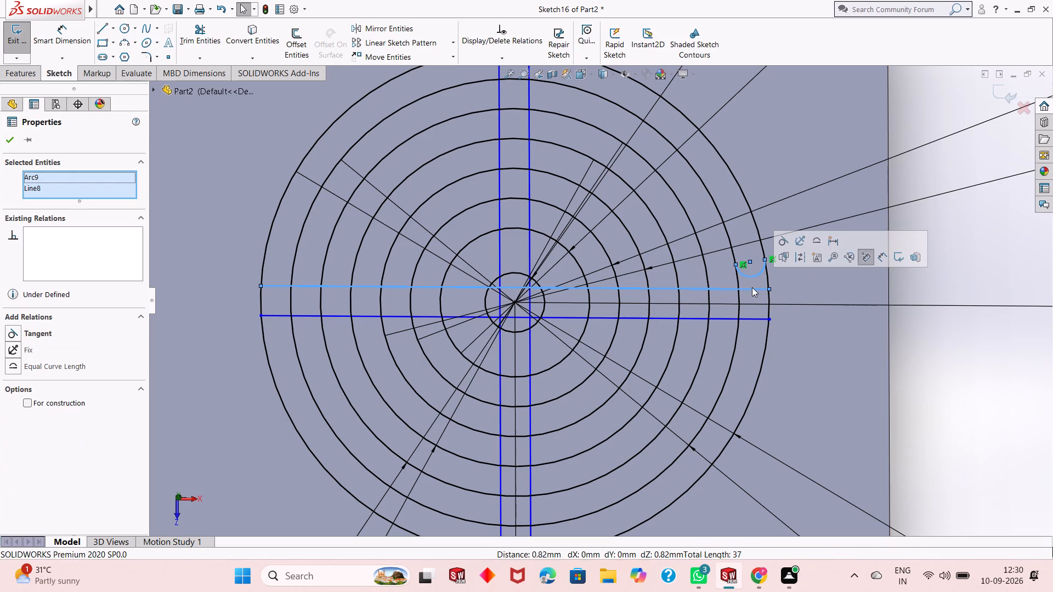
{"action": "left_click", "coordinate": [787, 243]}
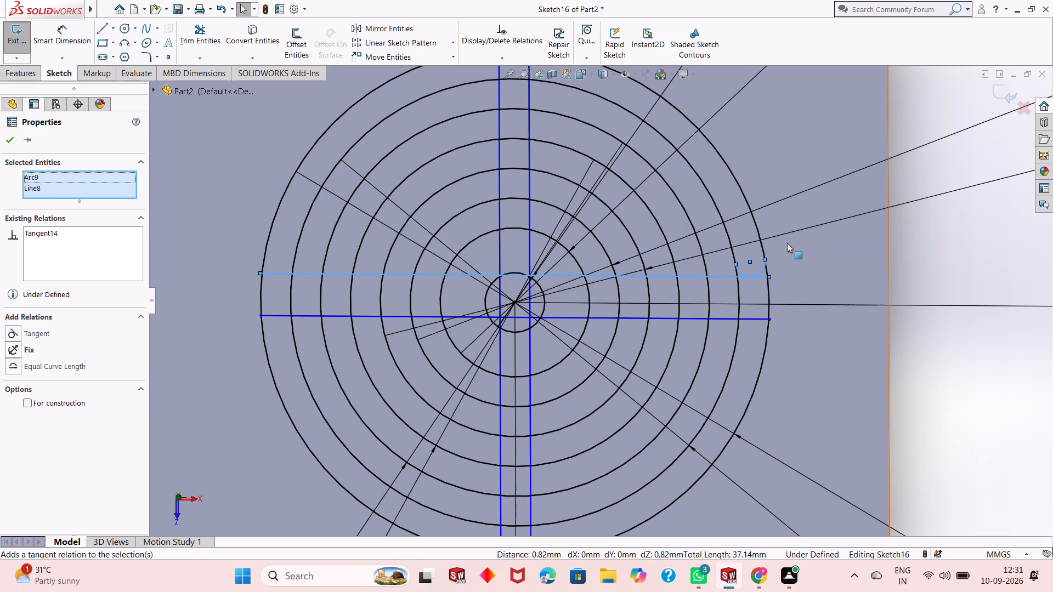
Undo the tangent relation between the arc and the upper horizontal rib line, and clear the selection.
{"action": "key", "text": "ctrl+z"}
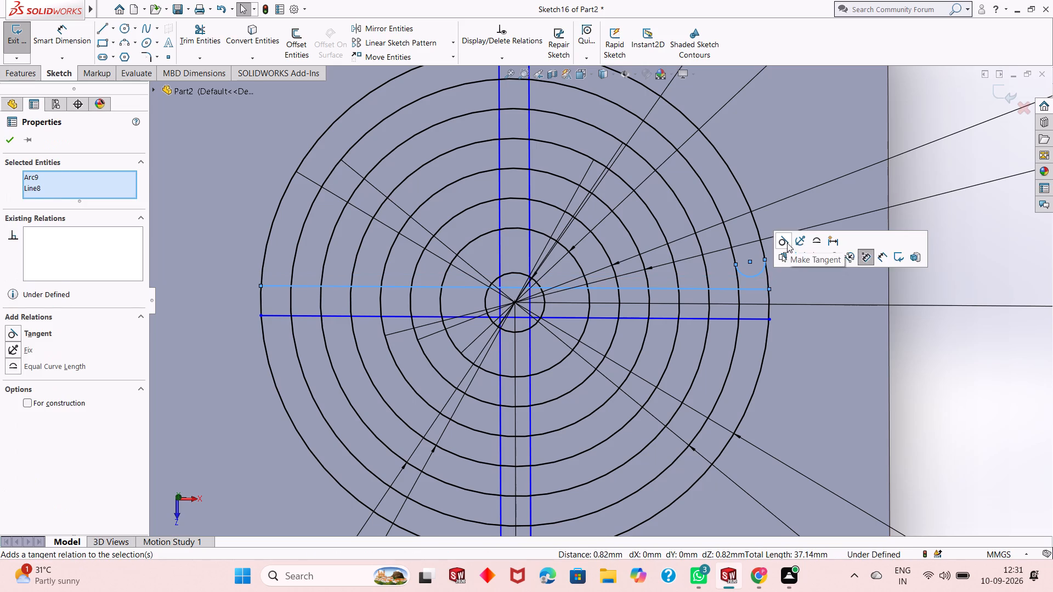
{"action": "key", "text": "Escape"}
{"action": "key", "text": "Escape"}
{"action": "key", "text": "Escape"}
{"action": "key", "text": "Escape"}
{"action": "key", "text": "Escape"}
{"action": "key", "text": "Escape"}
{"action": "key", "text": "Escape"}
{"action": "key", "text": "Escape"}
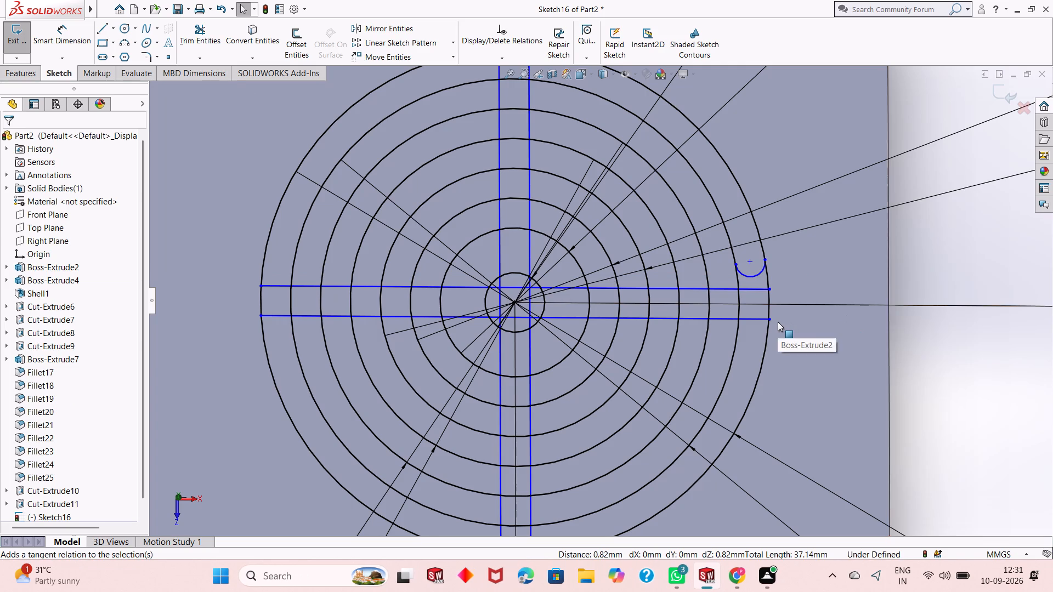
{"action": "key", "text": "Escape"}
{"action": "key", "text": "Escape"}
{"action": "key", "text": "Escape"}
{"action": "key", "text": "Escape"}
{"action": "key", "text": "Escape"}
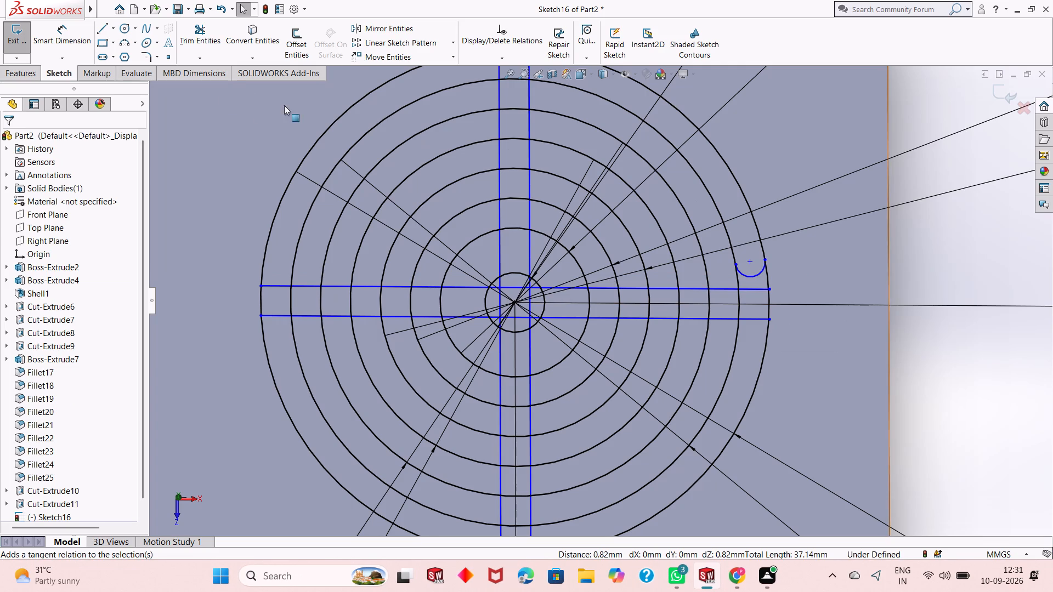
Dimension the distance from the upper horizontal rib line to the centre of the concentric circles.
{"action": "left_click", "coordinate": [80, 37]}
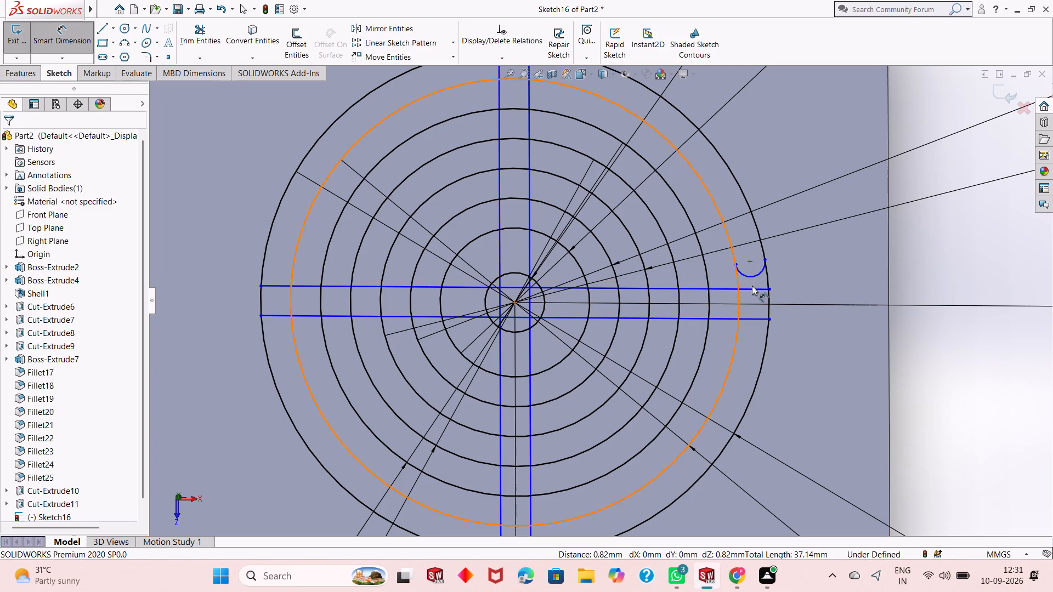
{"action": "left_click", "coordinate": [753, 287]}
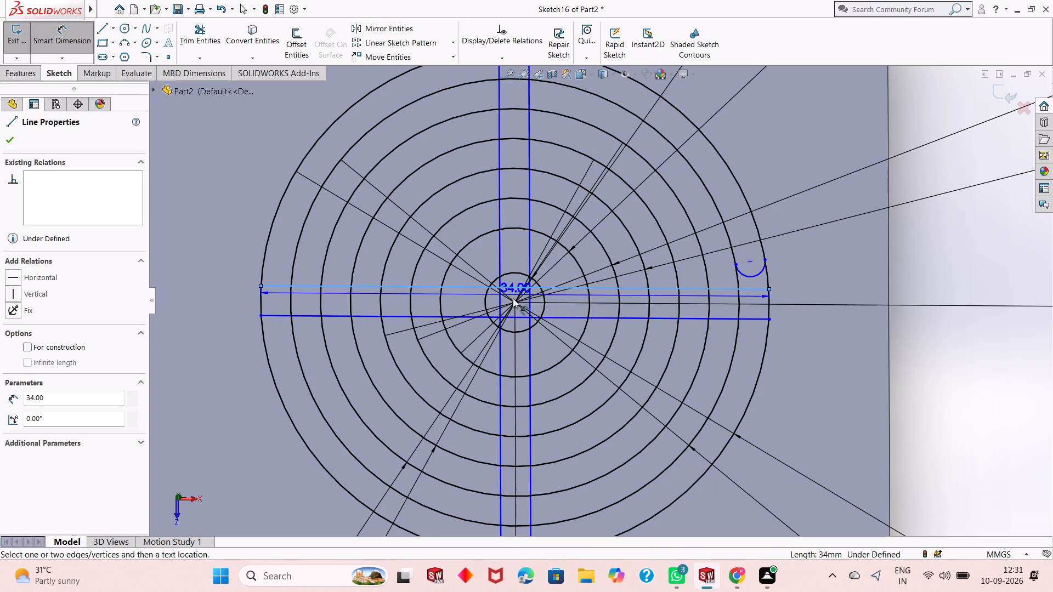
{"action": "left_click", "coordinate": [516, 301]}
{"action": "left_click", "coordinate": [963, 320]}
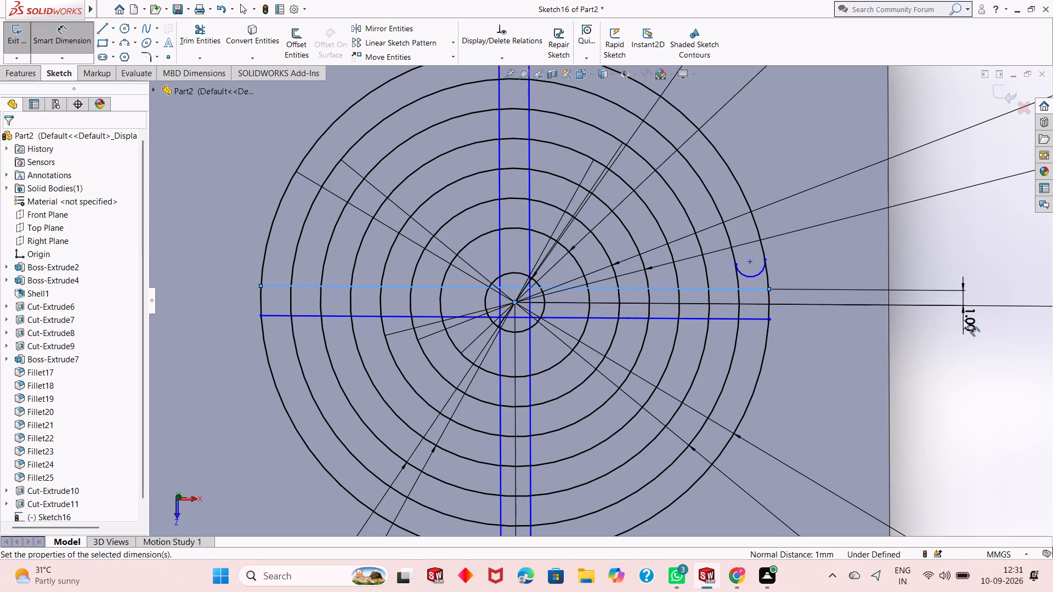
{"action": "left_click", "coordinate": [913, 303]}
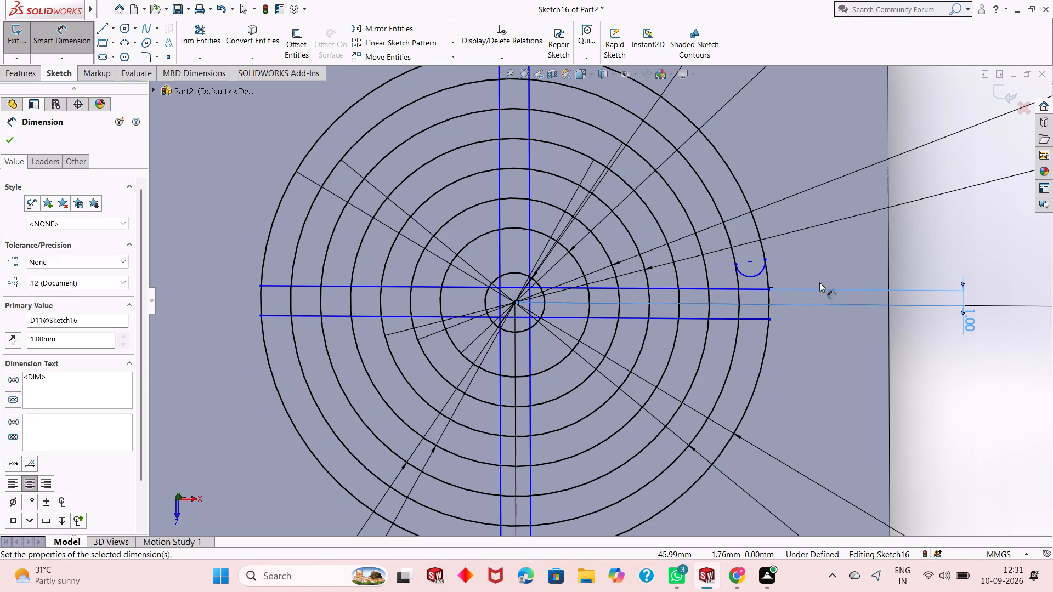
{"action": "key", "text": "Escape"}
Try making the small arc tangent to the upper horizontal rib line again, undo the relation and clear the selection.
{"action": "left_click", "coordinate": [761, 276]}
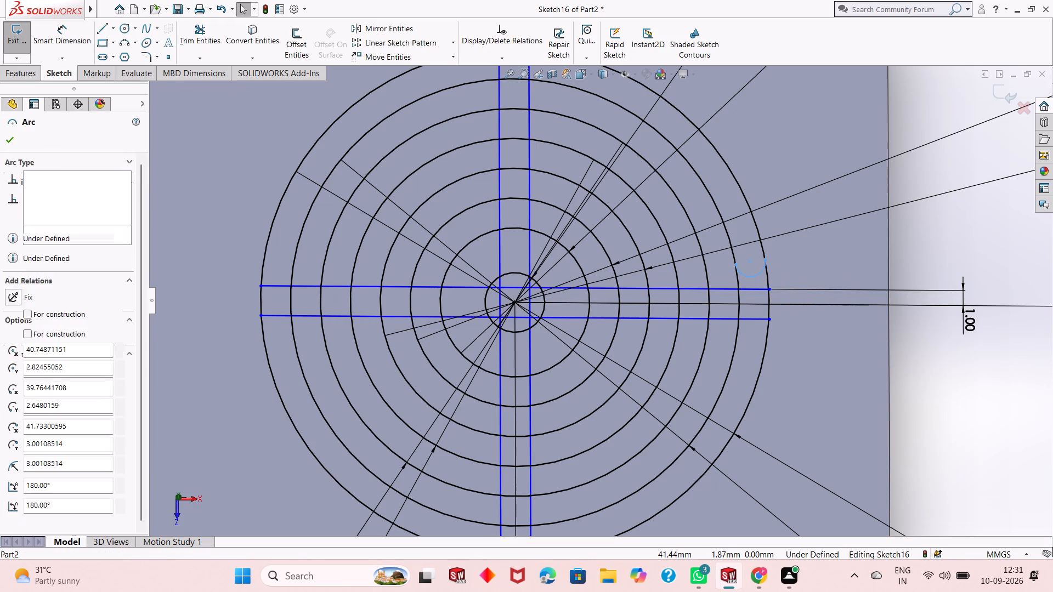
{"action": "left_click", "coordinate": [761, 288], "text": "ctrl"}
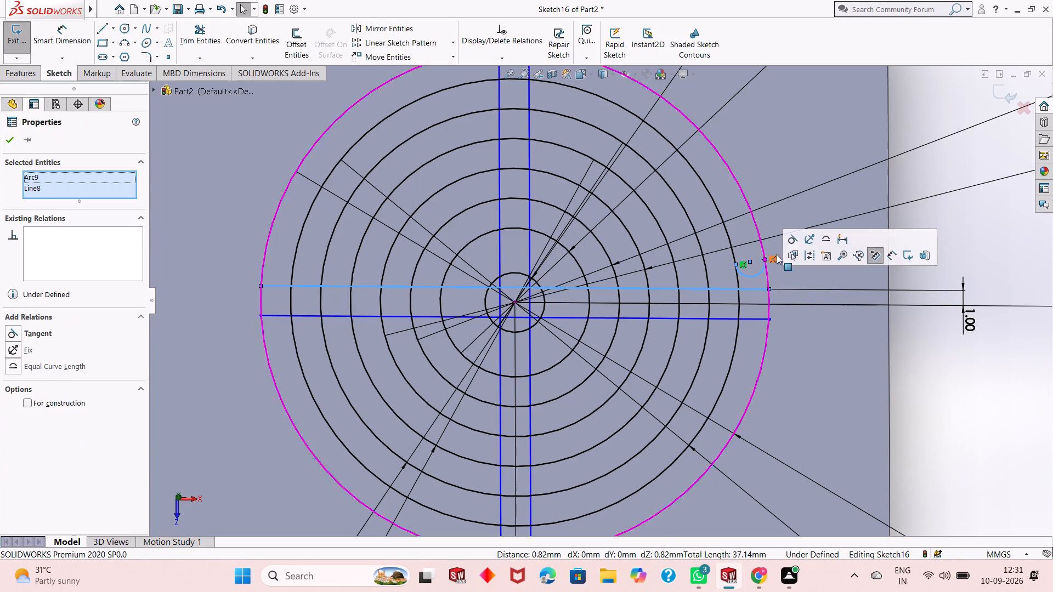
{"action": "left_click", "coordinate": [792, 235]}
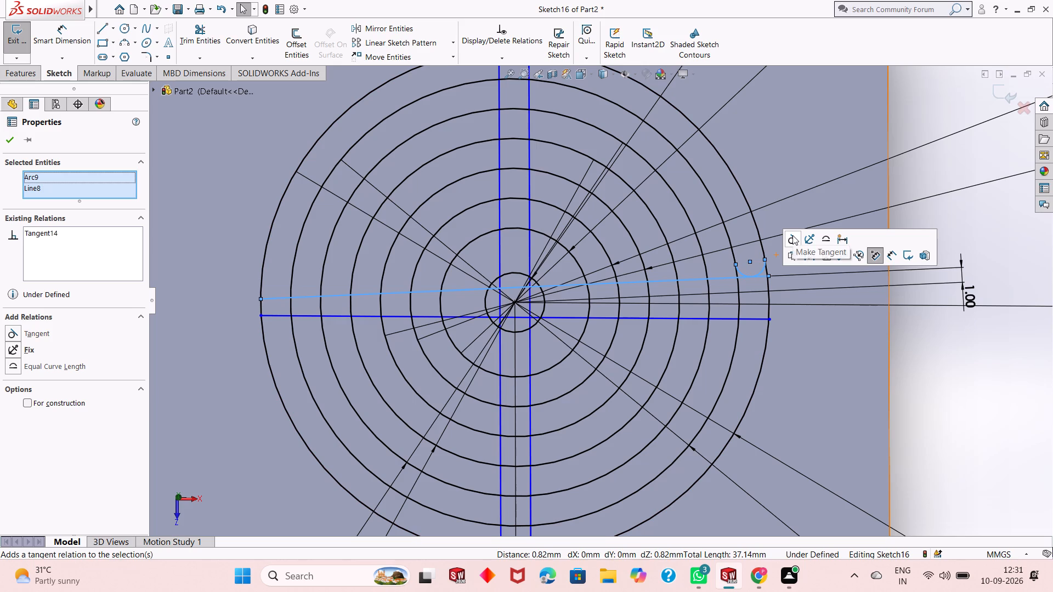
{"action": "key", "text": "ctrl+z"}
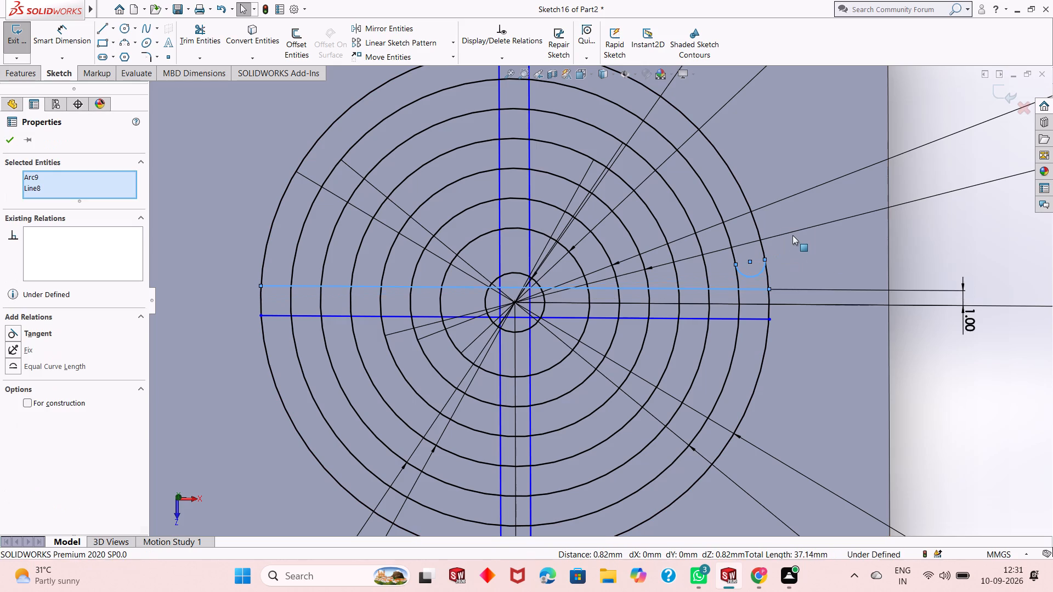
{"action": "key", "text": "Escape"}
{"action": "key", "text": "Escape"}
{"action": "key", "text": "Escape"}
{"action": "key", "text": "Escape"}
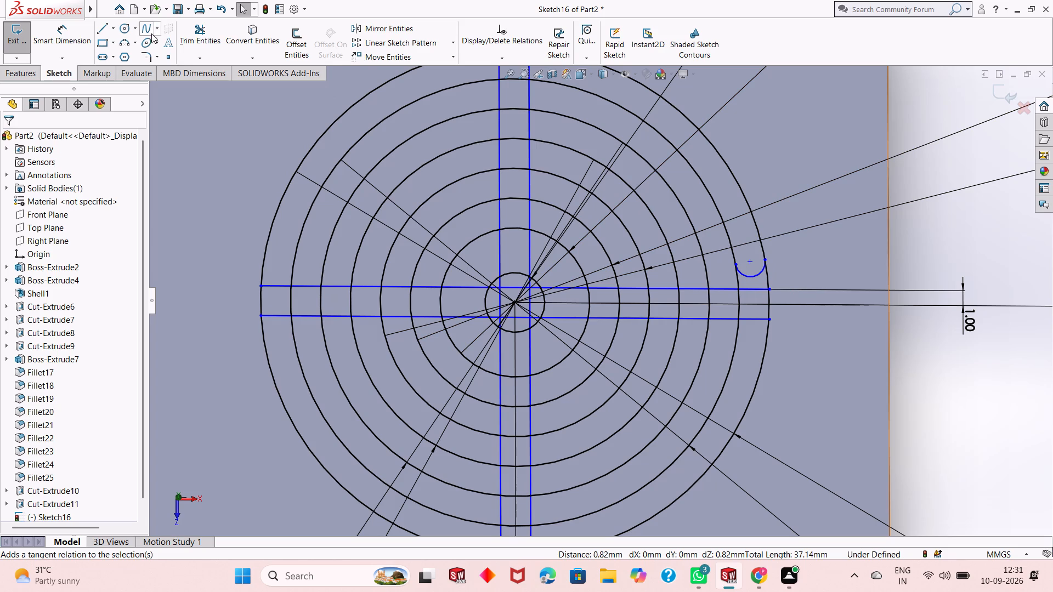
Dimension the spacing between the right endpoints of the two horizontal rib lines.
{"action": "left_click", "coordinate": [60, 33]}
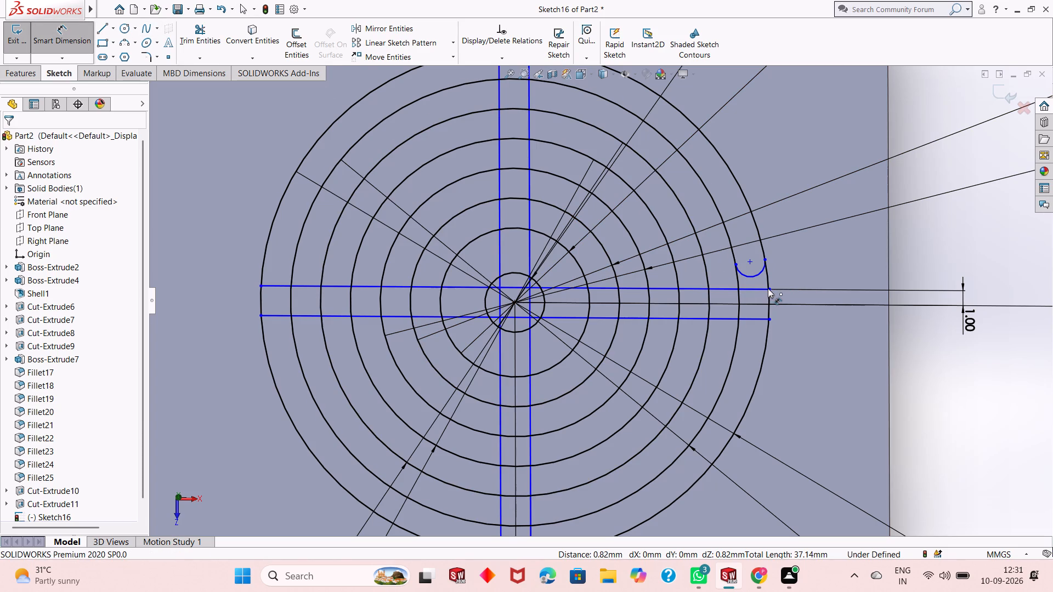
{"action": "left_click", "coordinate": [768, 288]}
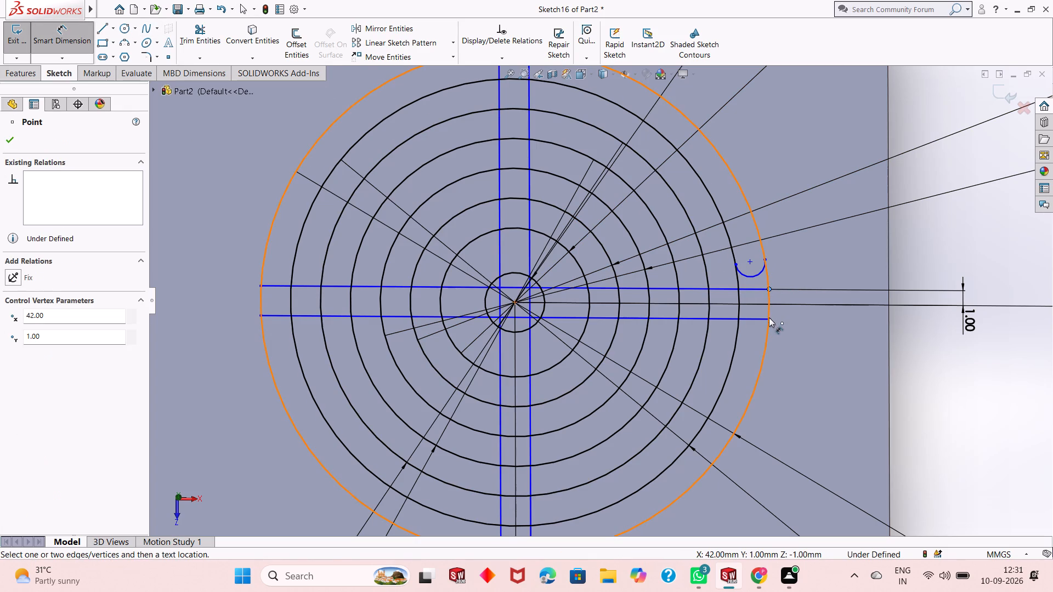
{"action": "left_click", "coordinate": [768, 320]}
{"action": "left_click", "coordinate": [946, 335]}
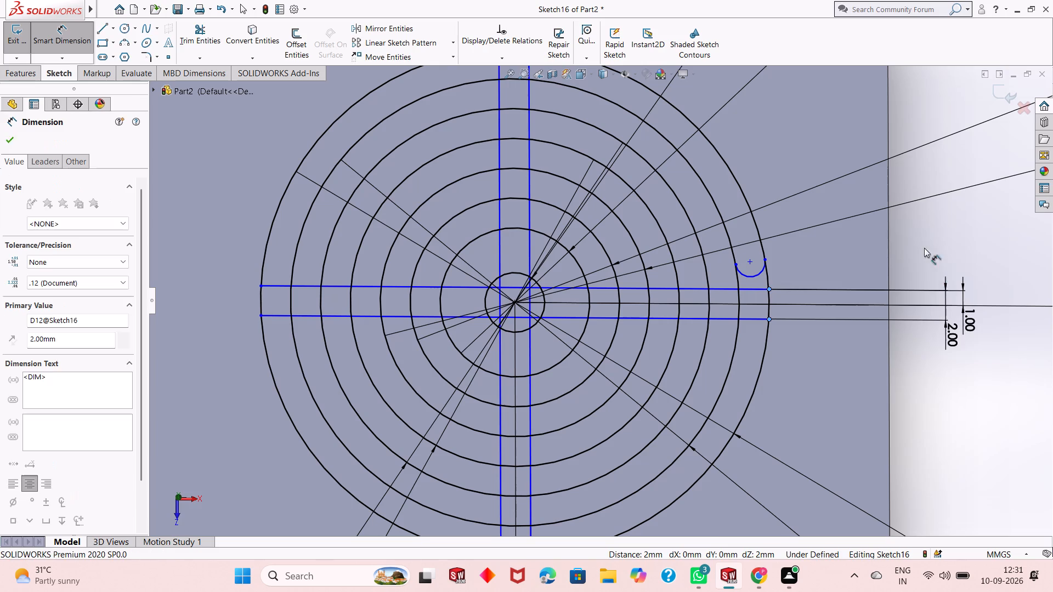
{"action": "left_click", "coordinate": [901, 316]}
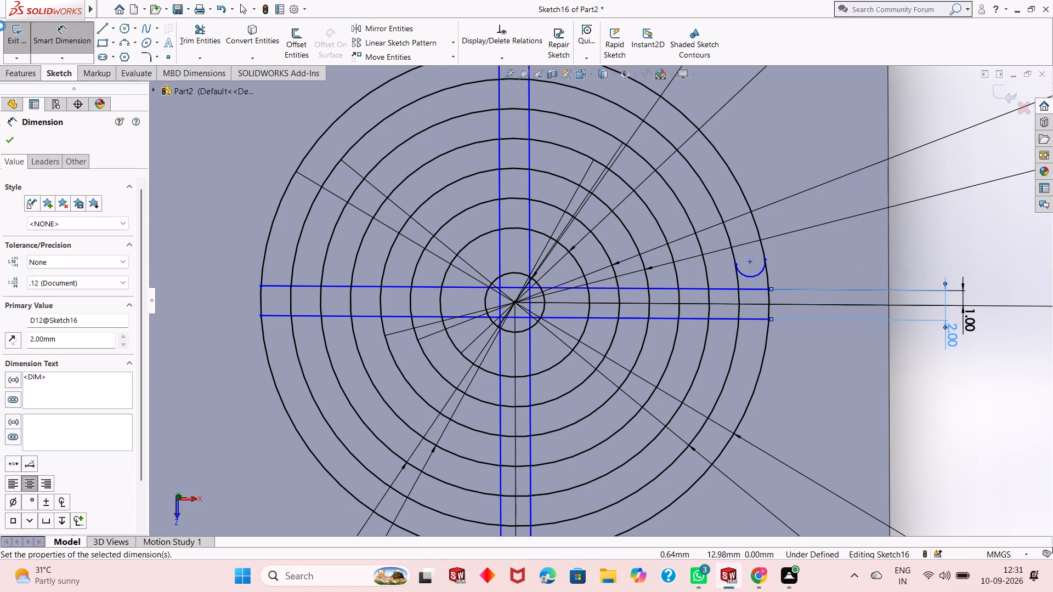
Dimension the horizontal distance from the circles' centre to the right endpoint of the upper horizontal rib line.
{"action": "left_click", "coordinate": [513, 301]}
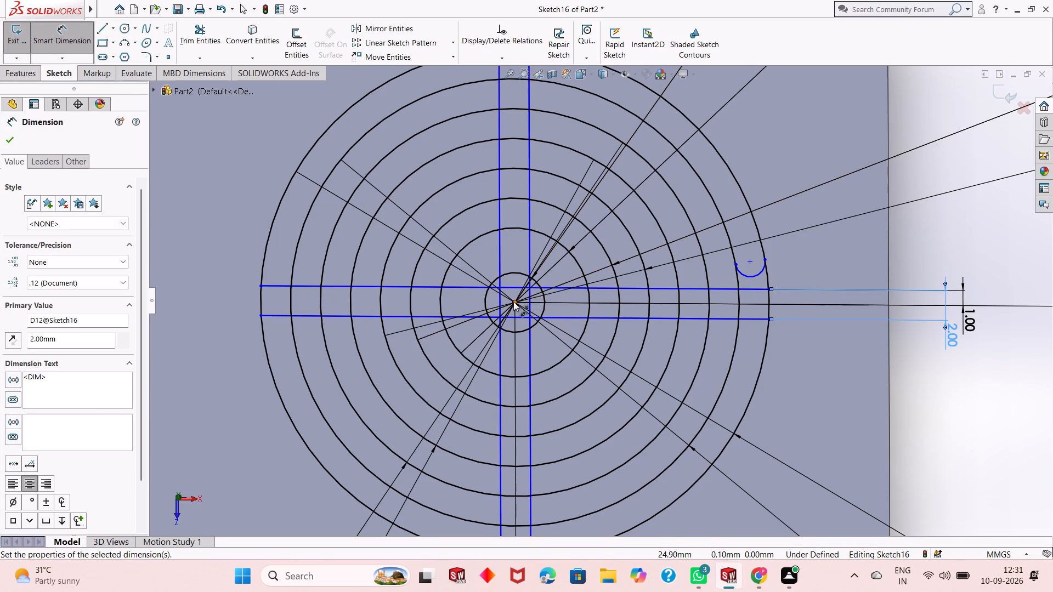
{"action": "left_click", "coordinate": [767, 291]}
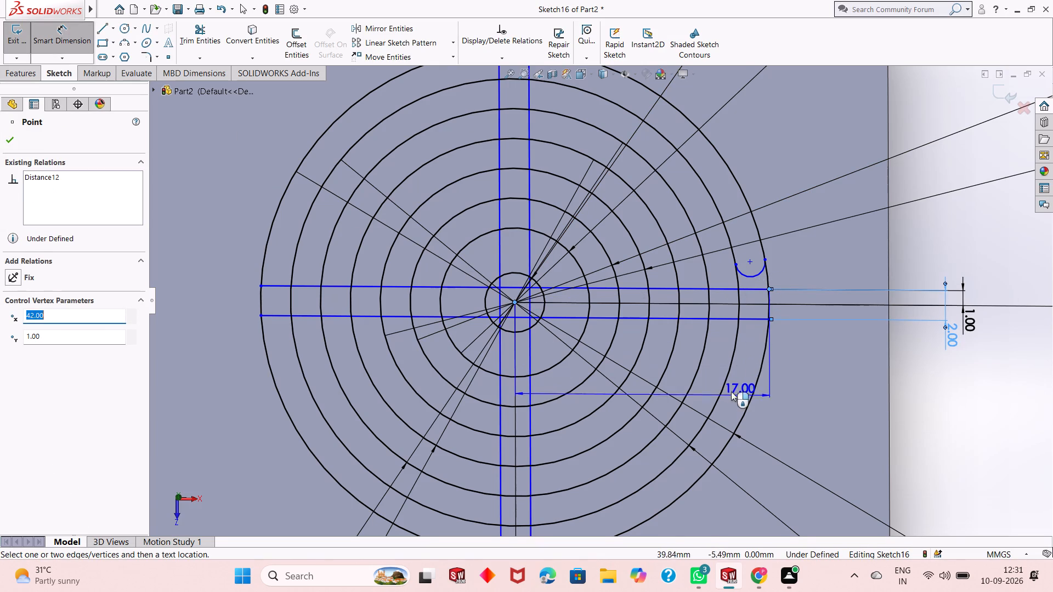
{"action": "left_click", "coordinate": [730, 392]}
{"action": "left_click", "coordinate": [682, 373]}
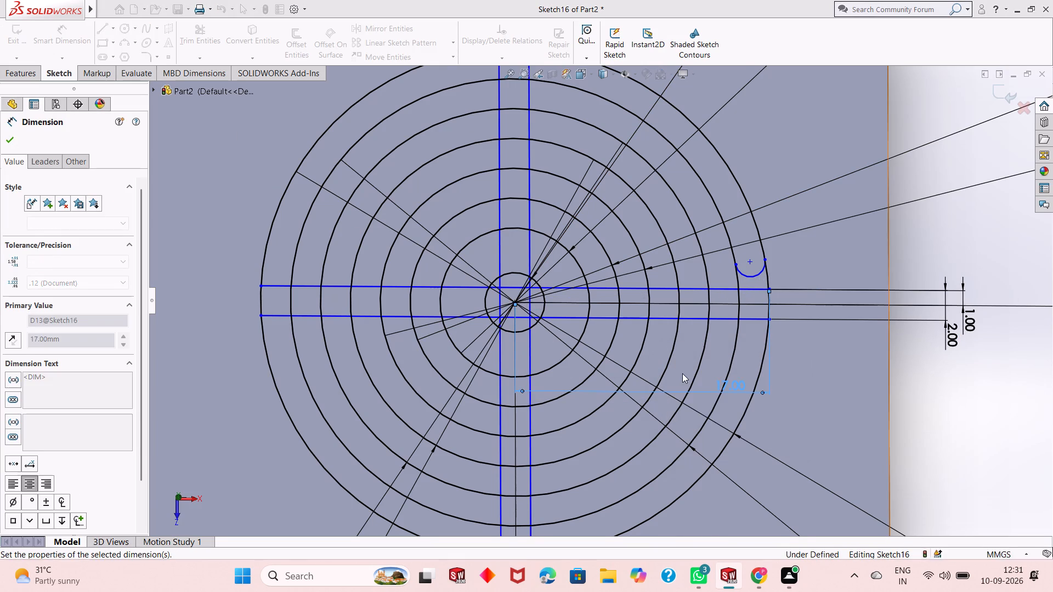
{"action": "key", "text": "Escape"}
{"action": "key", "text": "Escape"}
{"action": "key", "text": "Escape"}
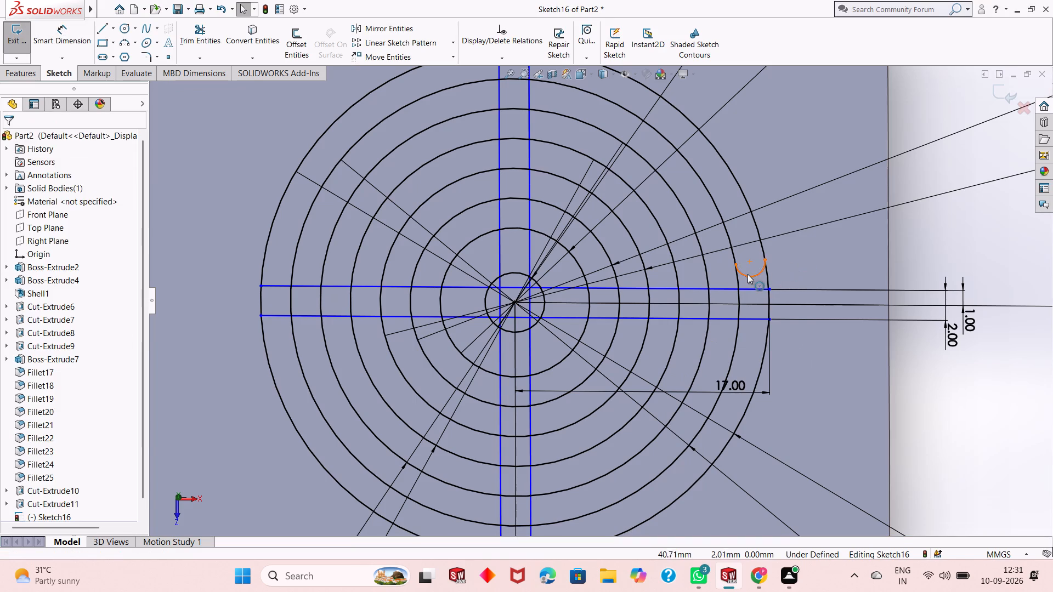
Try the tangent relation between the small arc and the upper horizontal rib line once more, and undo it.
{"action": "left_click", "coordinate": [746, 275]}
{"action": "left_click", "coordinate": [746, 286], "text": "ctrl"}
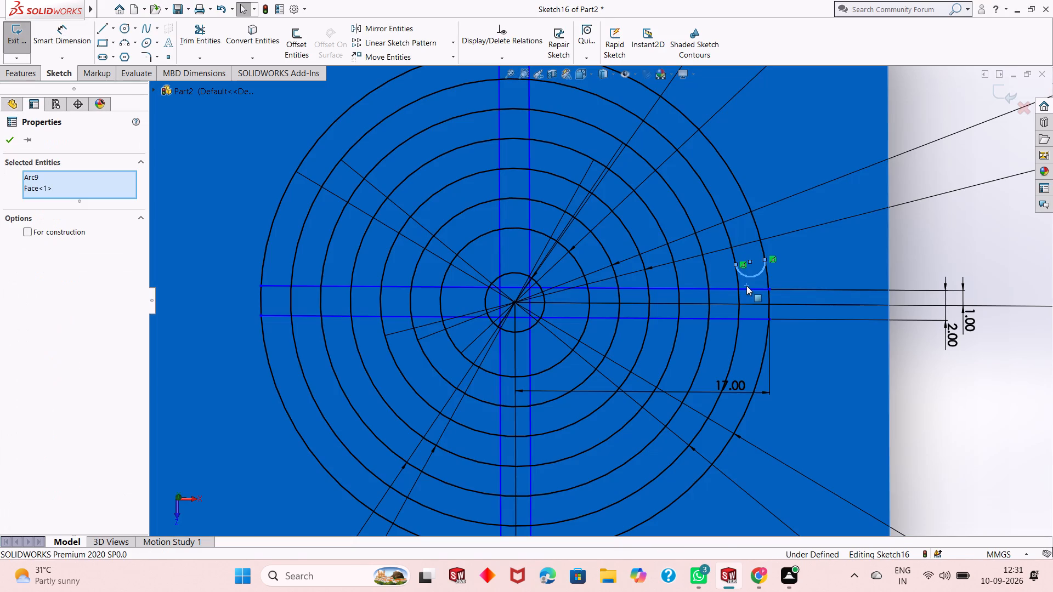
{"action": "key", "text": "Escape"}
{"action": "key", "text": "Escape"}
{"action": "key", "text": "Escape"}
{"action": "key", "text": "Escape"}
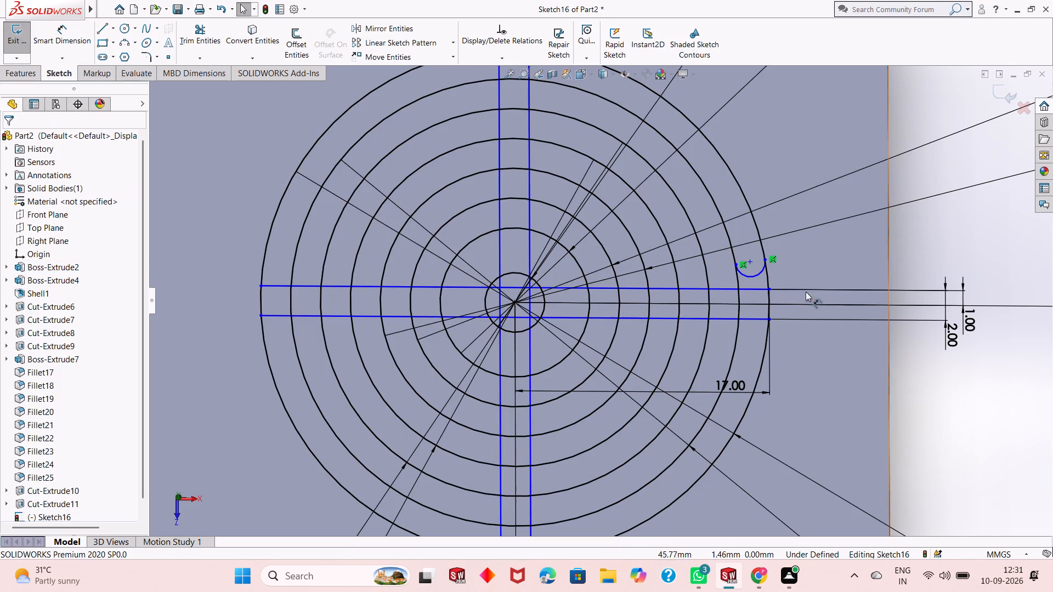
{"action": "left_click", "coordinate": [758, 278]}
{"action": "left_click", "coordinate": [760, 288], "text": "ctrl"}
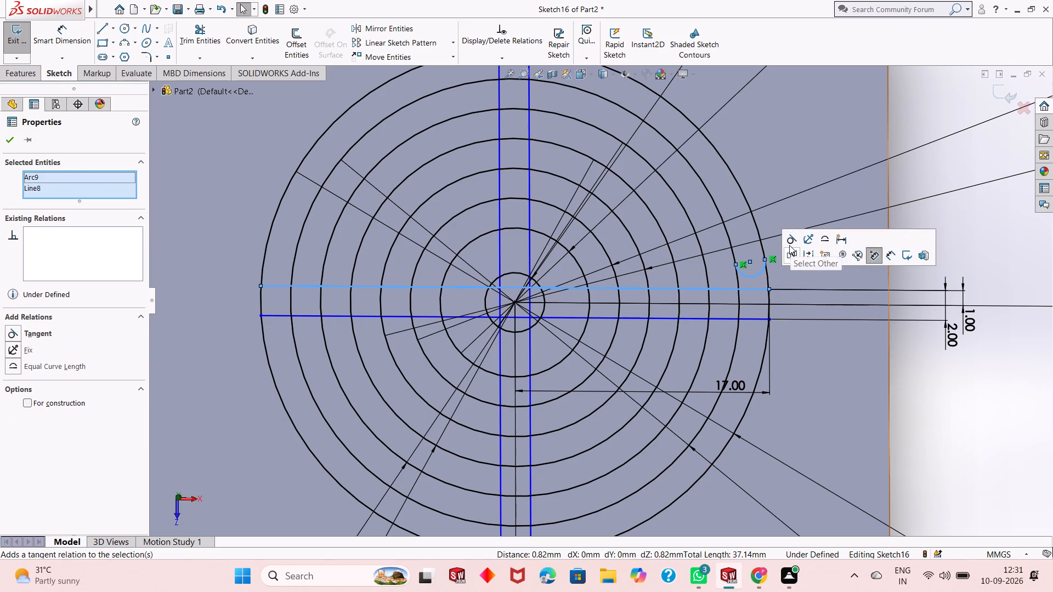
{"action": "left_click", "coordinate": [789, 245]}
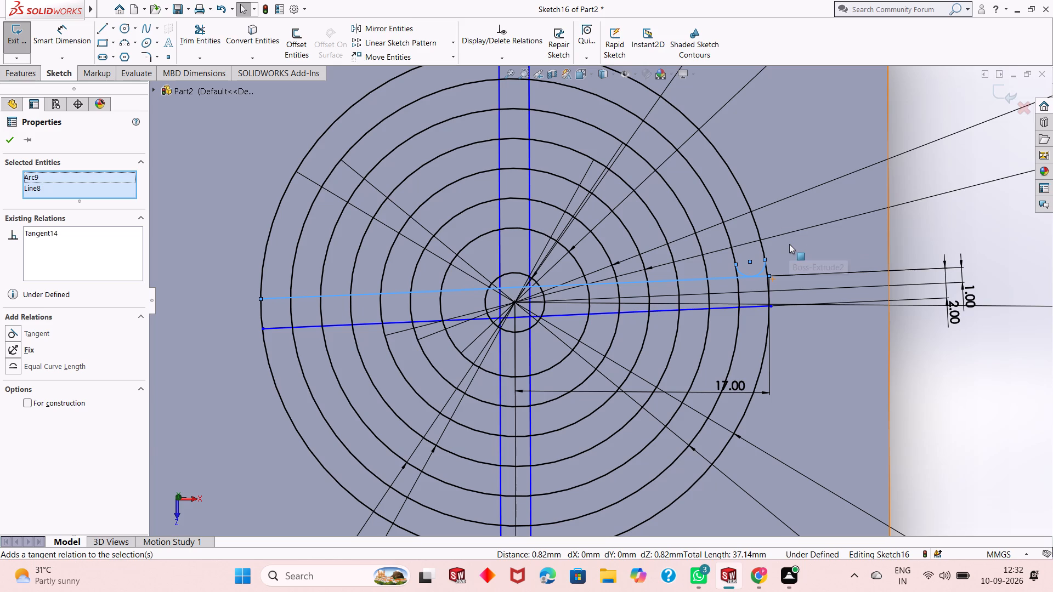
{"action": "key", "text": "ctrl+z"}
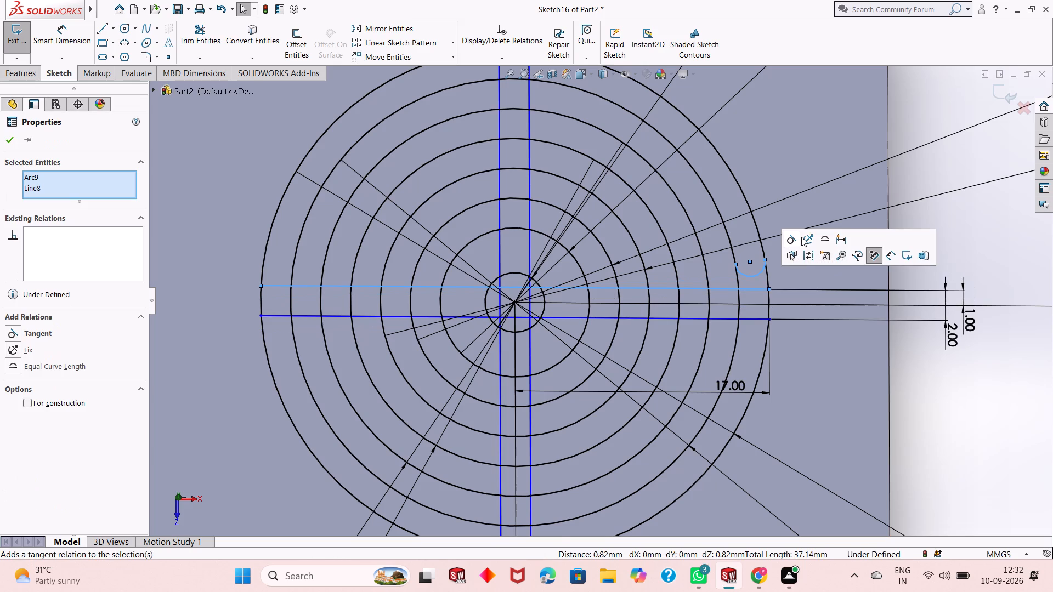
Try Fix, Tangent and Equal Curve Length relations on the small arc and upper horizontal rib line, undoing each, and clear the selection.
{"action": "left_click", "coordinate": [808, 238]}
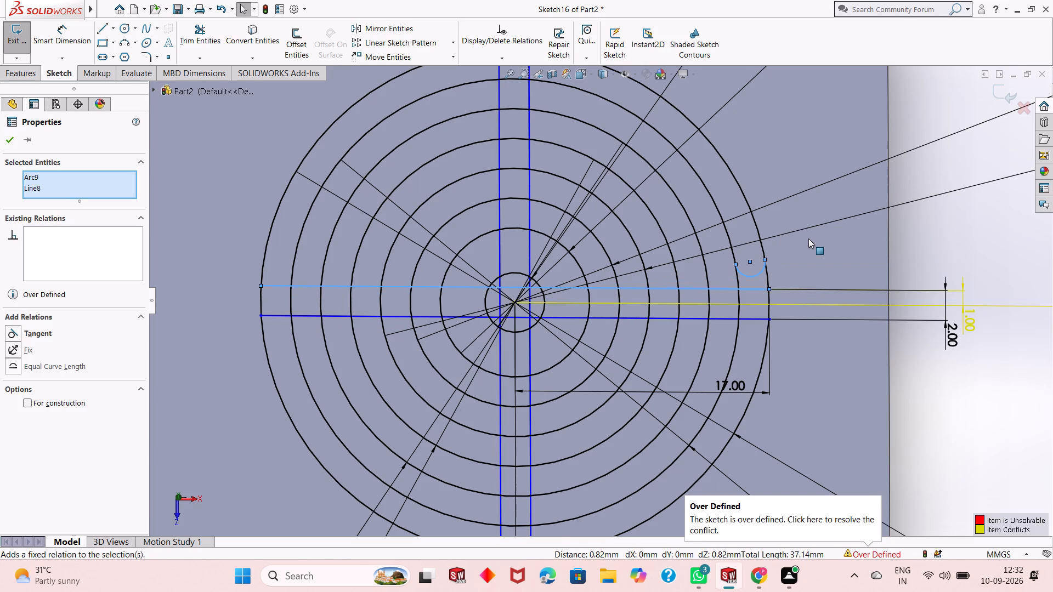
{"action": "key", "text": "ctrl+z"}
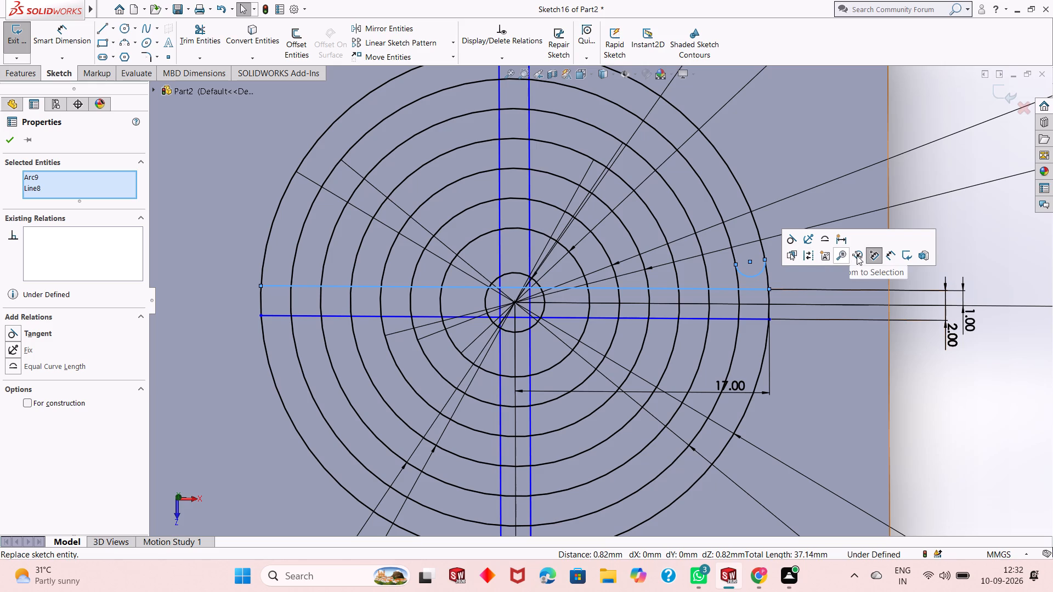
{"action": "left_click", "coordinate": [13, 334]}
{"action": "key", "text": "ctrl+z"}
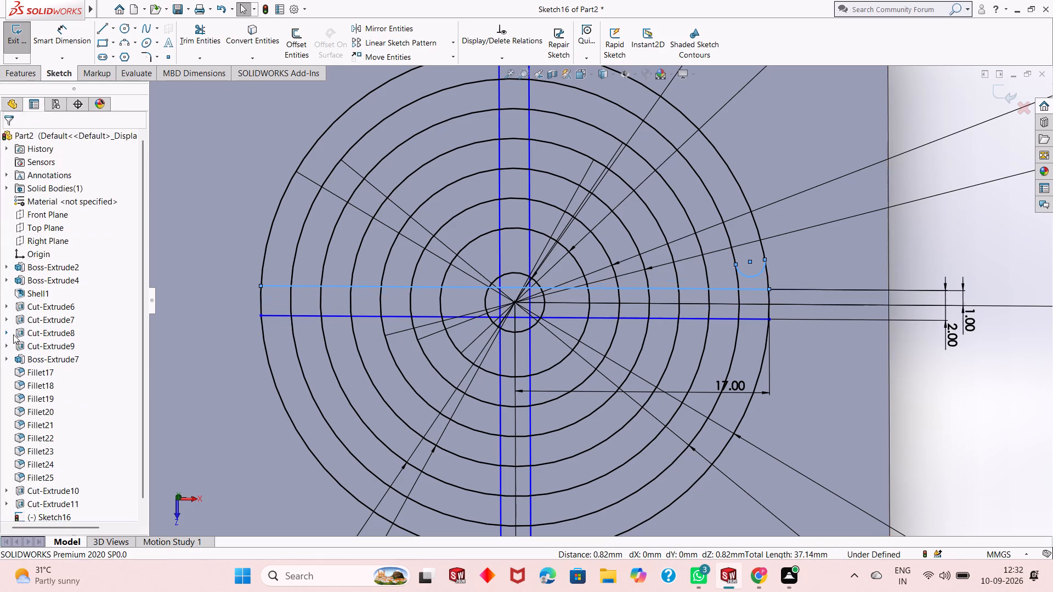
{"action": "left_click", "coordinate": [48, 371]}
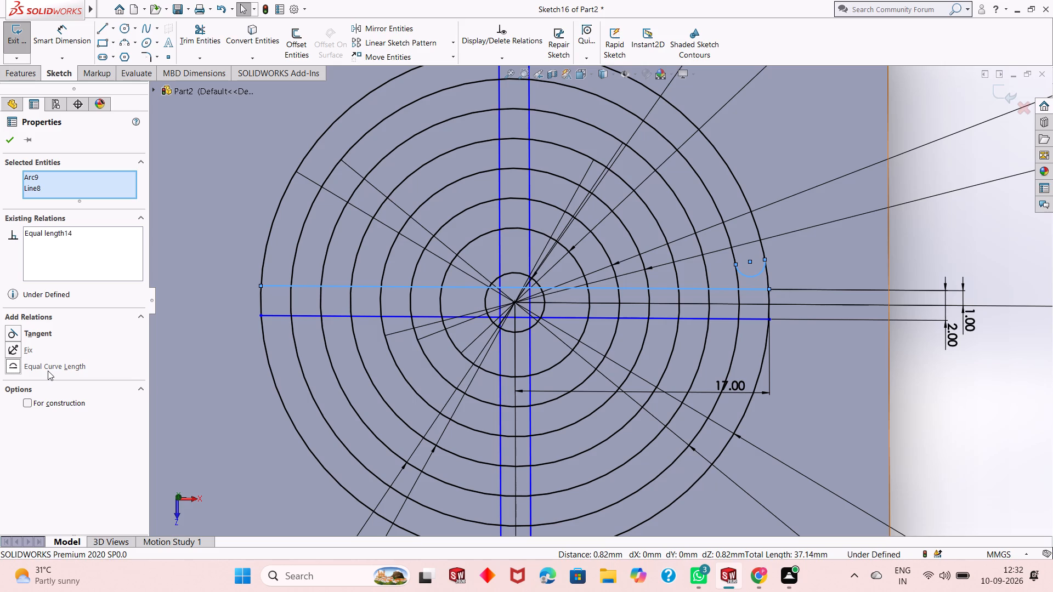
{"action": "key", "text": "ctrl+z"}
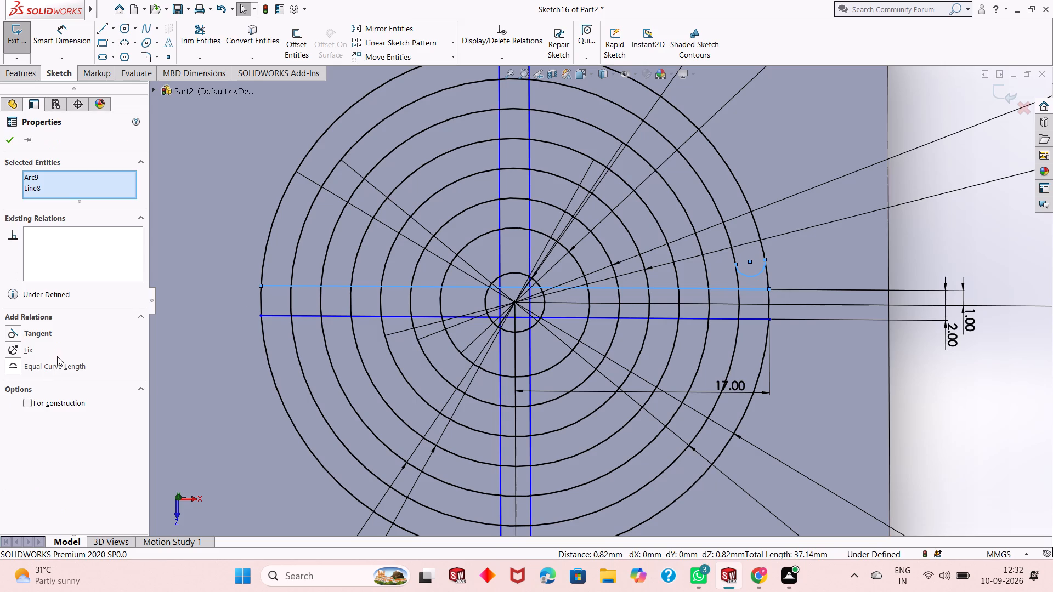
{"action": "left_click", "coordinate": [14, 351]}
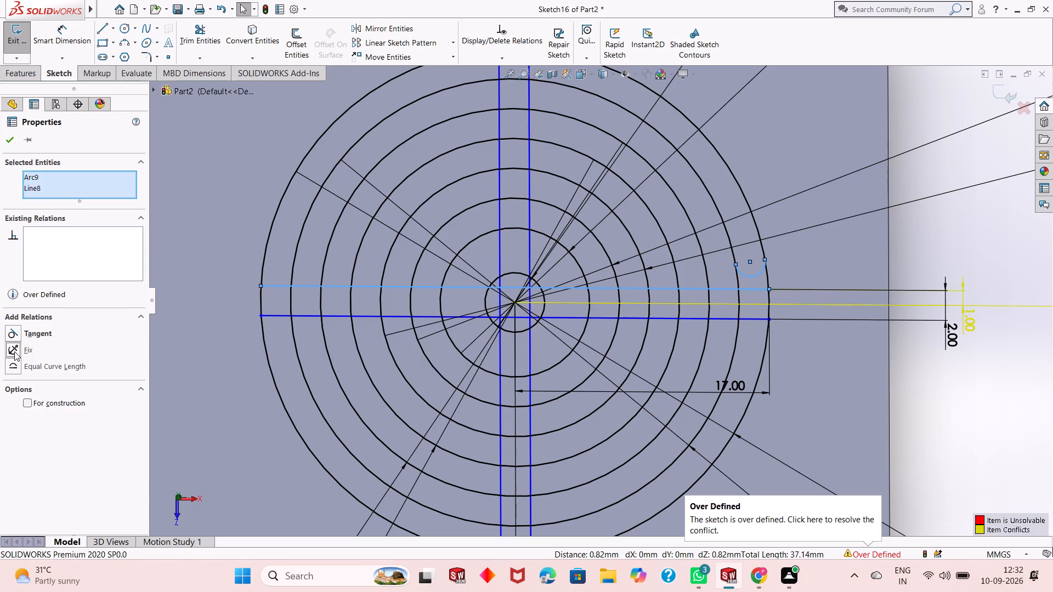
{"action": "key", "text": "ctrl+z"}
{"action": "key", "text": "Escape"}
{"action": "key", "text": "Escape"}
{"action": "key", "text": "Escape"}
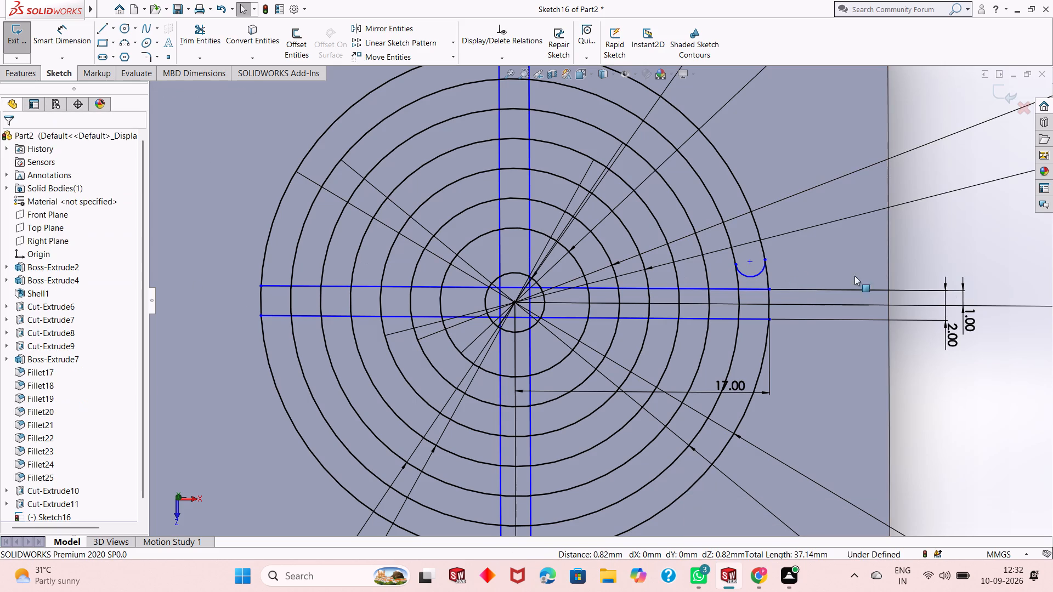
Undo the added rib line dimensions and the small arc between the two outermost circles.
{"action": "key", "text": "ctrl+z"}
{"action": "key", "text": "ctrl+z"}
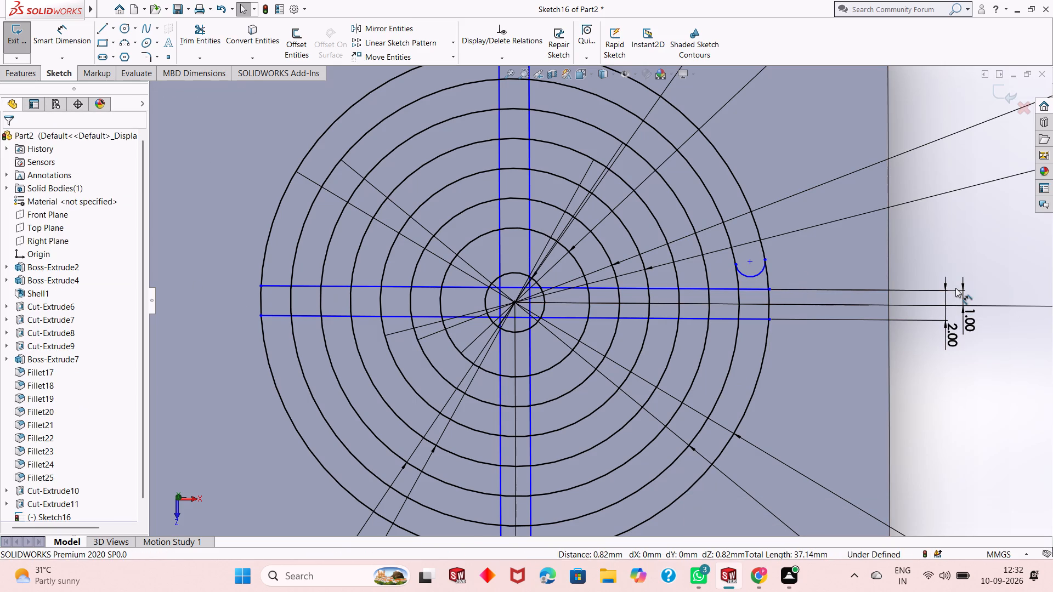
{"action": "key", "text": "ctrl+z"}
{"action": "key", "text": "ctrl+z"}
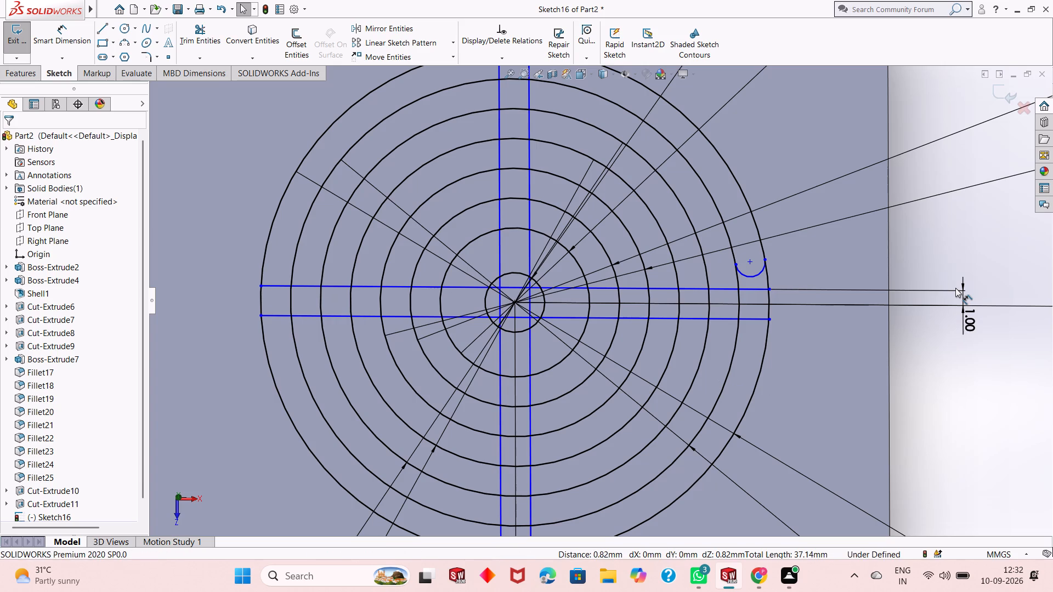
{"action": "key", "text": "ctrl+z"}
{"action": "key", "text": "ctrl+z"}
{"action": "key", "text": "ctrl+z"}
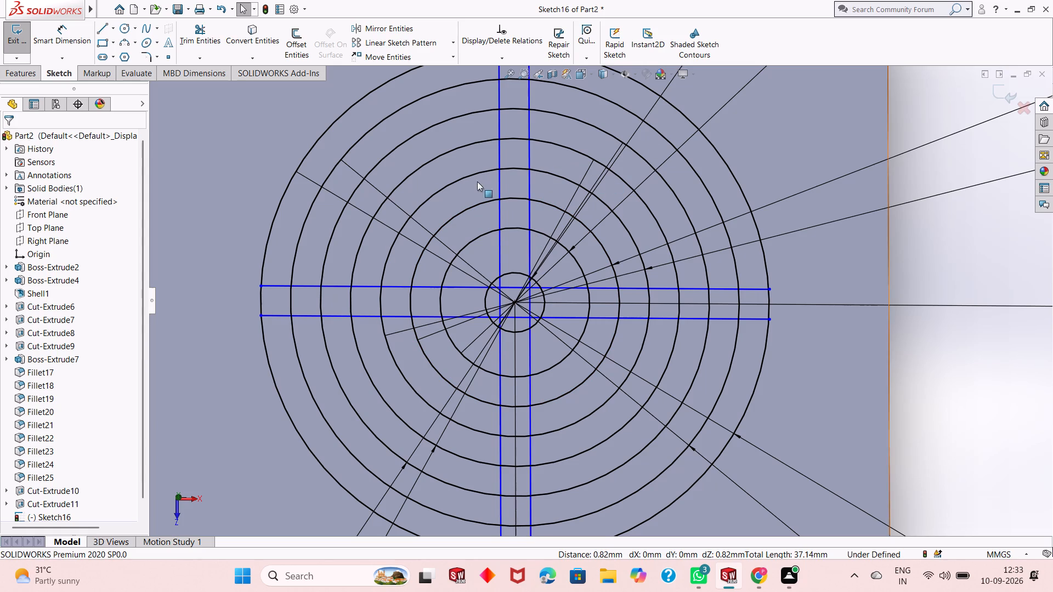
Draw a circle of about 1.64 mm radius between the two outermost circles, tangent to the upper horizontal rib line near its left end.
{"action": "left_click", "coordinate": [121, 29]}
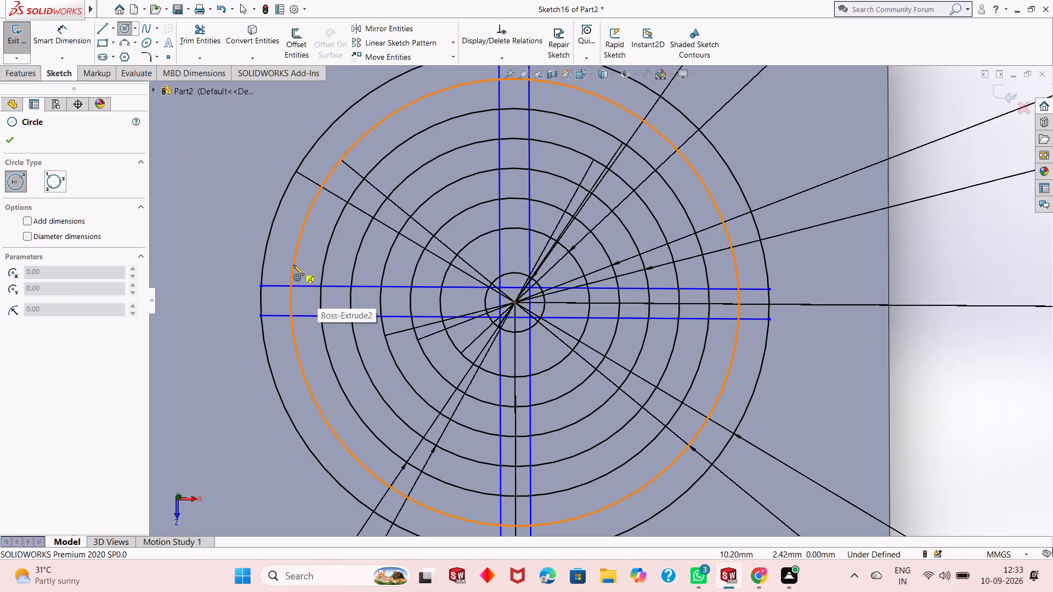
{"action": "left_click", "coordinate": [275, 261]}
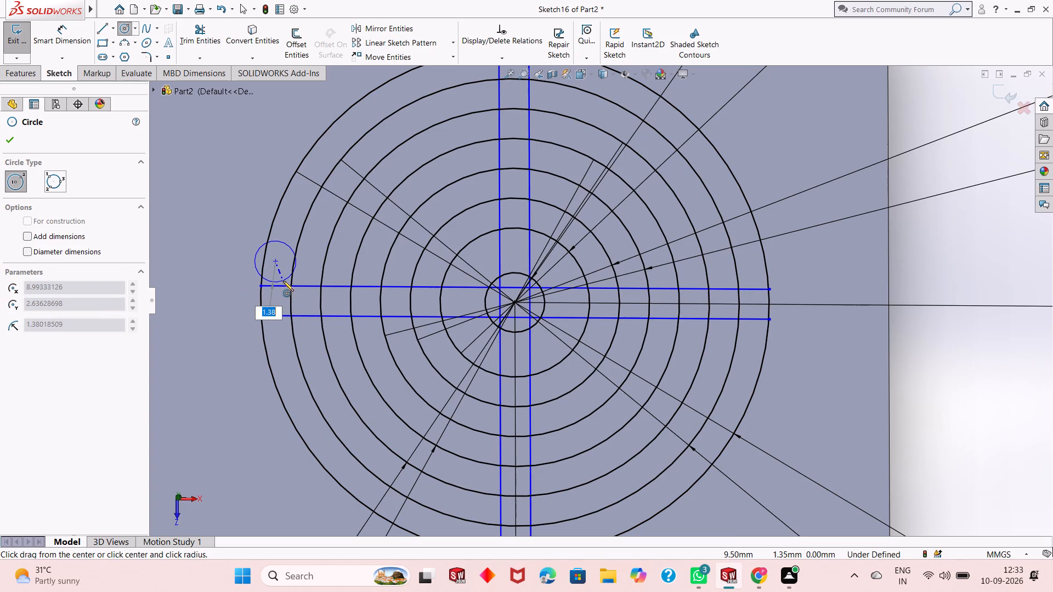
{"action": "left_click", "coordinate": [283, 287]}
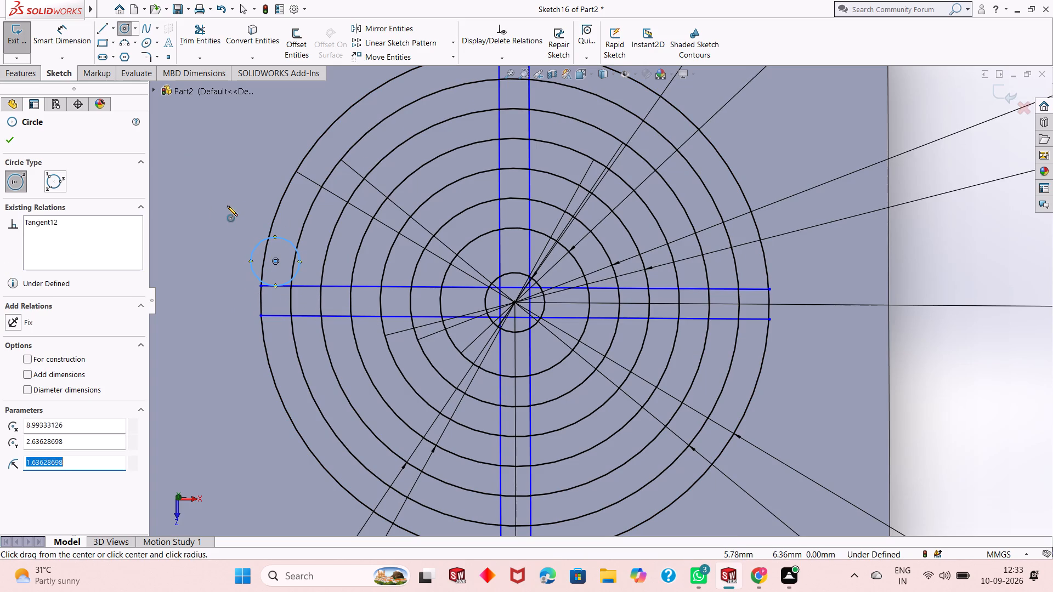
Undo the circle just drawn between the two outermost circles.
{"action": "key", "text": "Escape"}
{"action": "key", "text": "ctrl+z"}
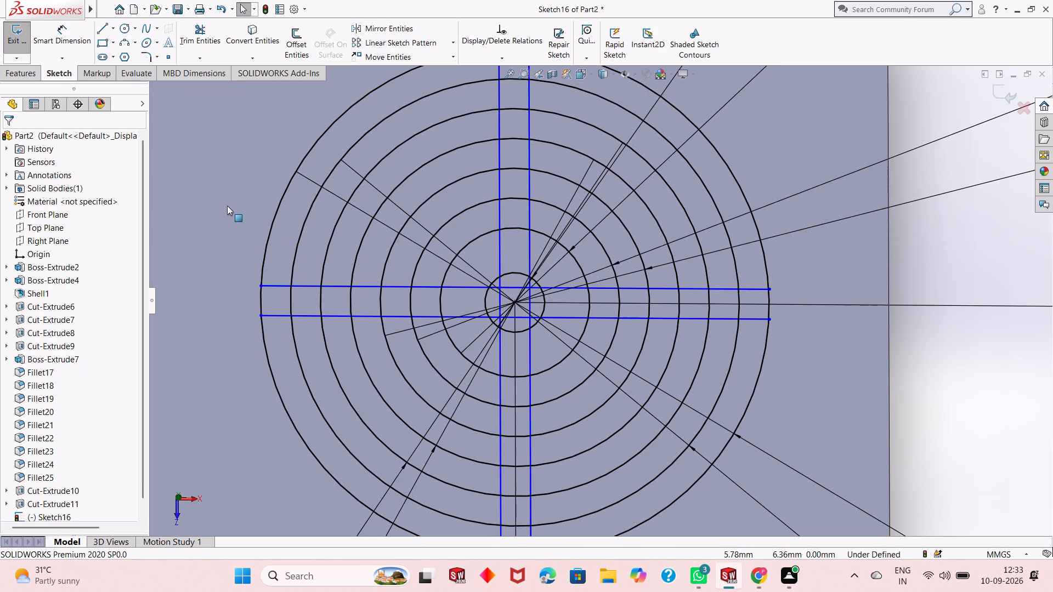
Draw a circle of 1 mm radius between the two outermost circles, just above the left end of the upper horizontal rib line.
{"action": "left_click", "coordinate": [124, 30]}
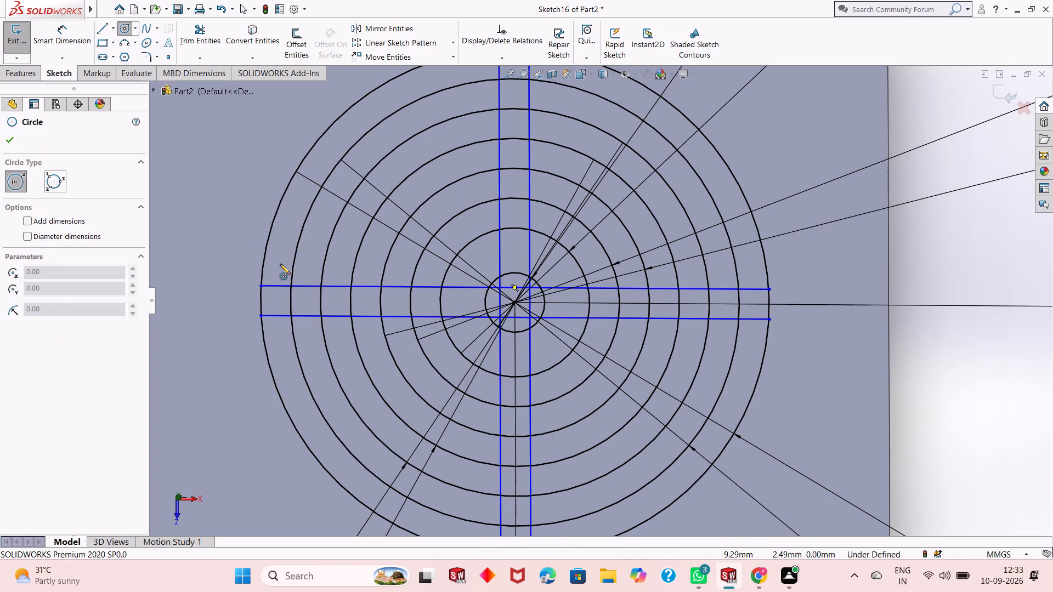
{"action": "left_click", "coordinate": [280, 264]}
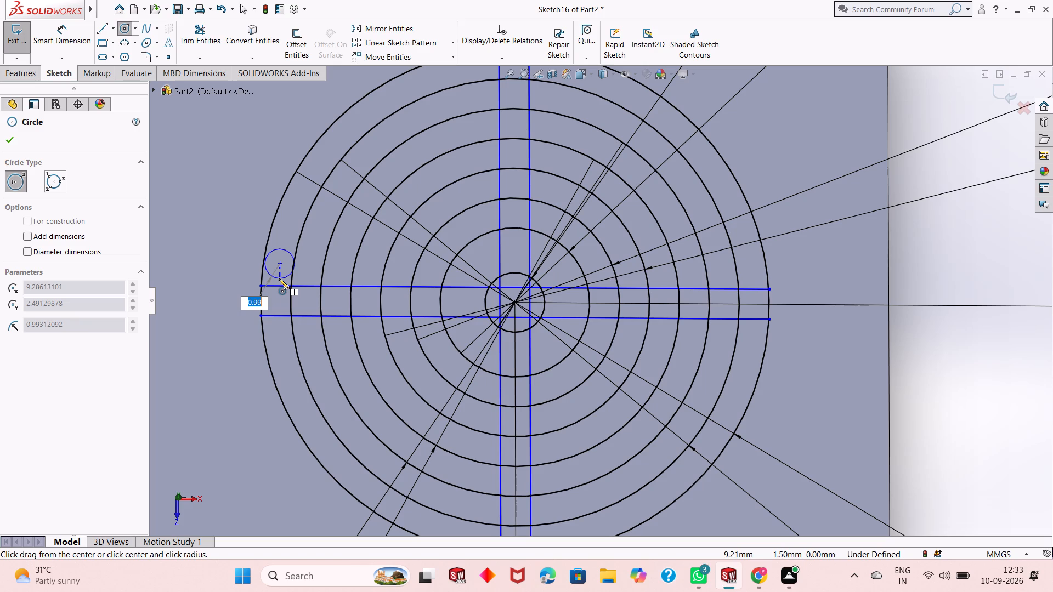
{"action": "key", "text": "1"}
{"action": "key", "text": "Return"}
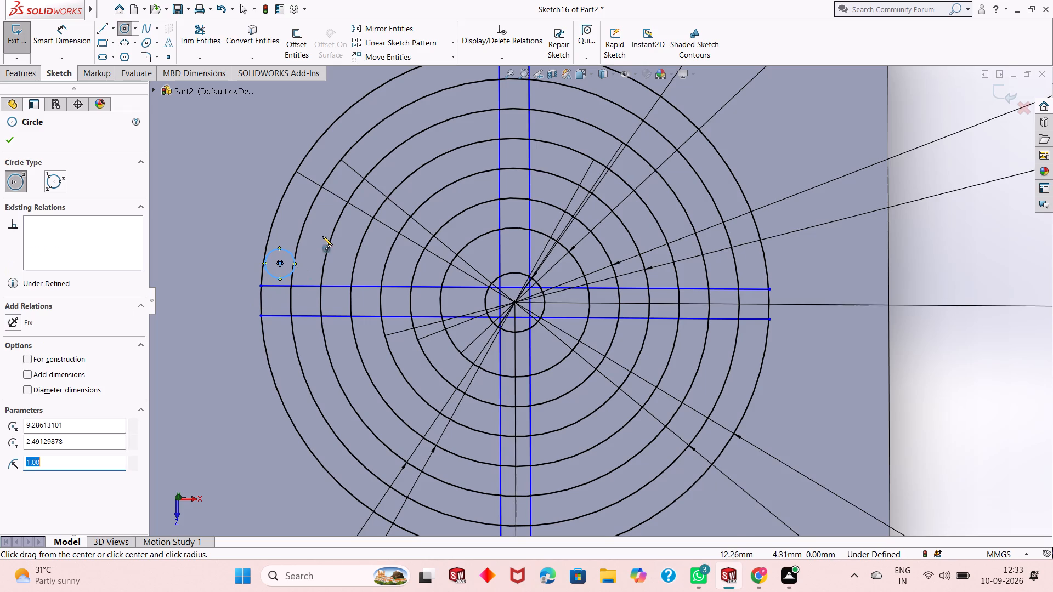
{"action": "key", "text": "Escape"}
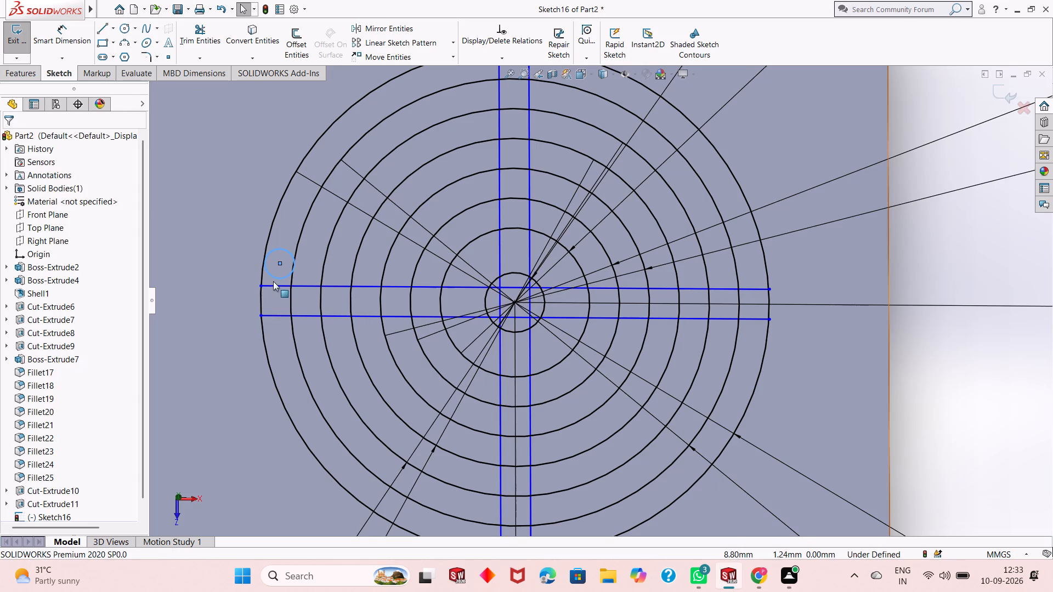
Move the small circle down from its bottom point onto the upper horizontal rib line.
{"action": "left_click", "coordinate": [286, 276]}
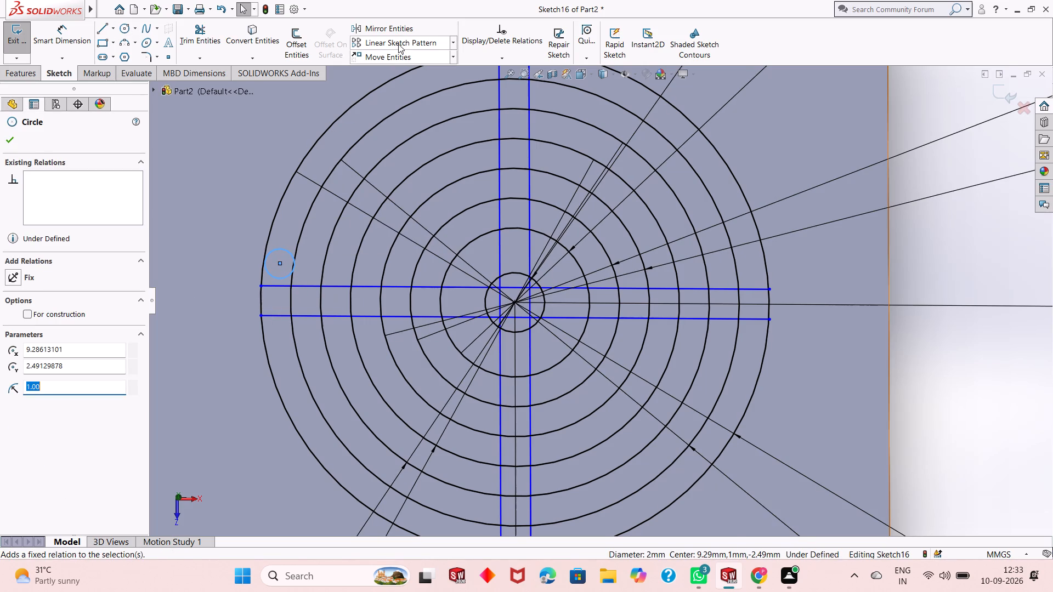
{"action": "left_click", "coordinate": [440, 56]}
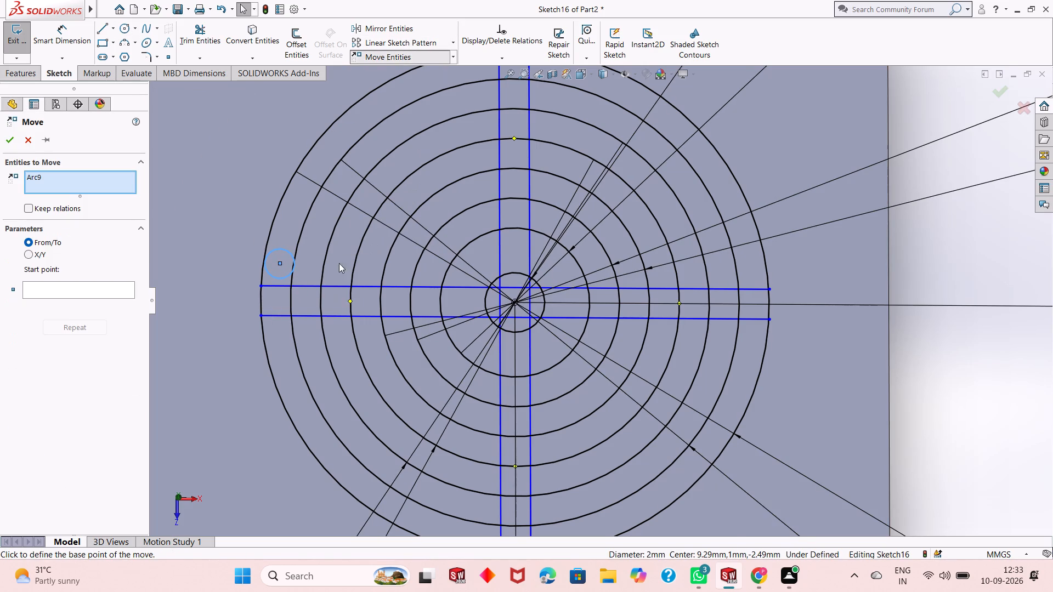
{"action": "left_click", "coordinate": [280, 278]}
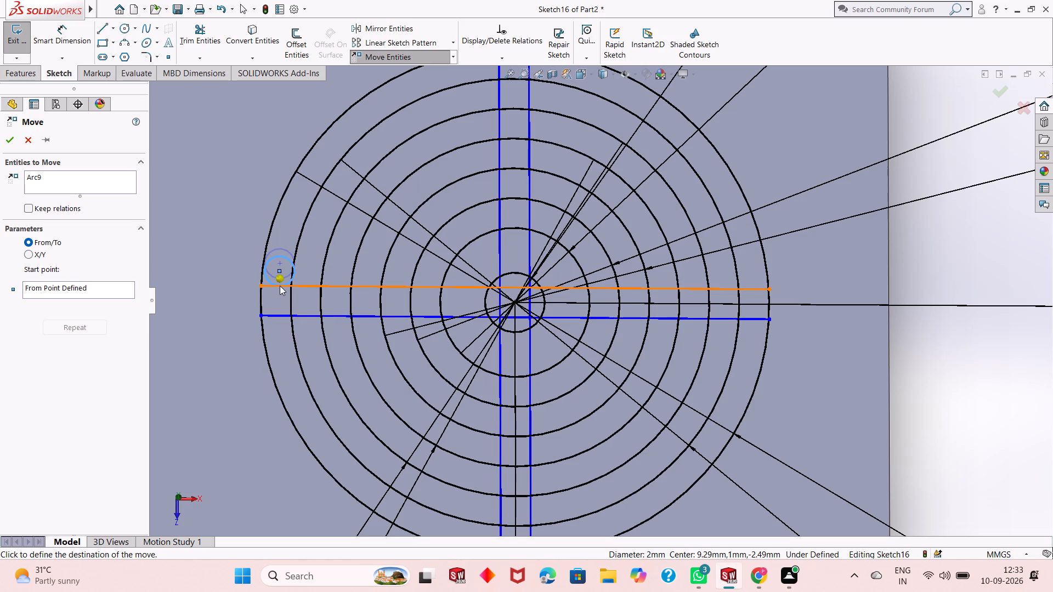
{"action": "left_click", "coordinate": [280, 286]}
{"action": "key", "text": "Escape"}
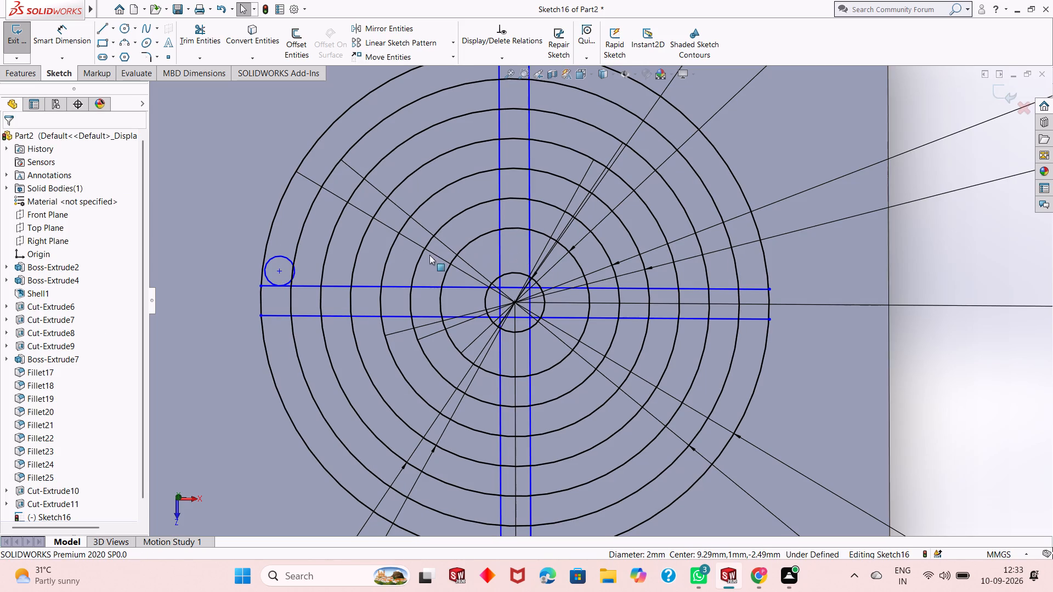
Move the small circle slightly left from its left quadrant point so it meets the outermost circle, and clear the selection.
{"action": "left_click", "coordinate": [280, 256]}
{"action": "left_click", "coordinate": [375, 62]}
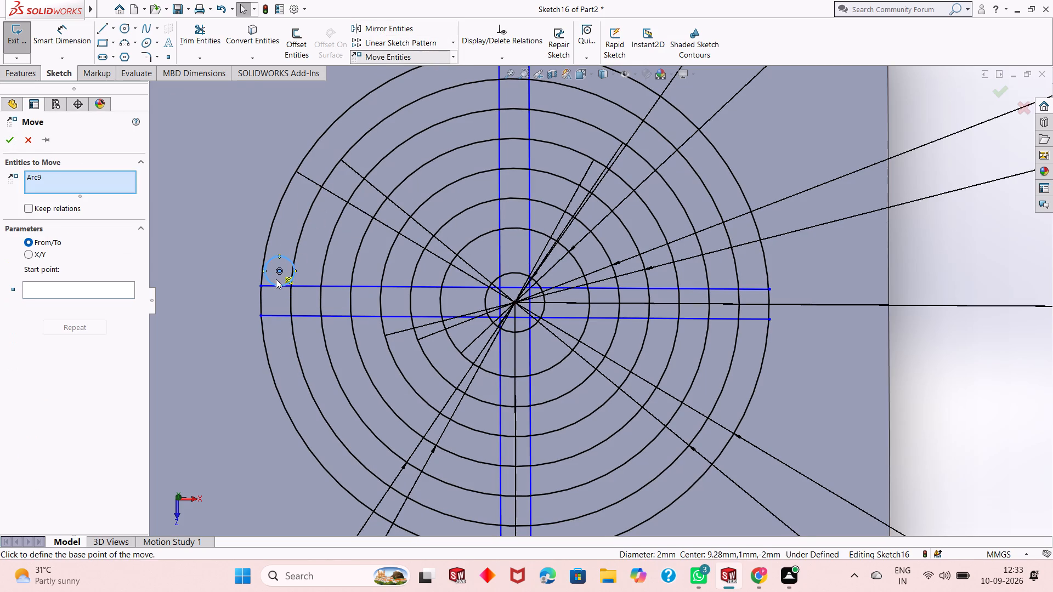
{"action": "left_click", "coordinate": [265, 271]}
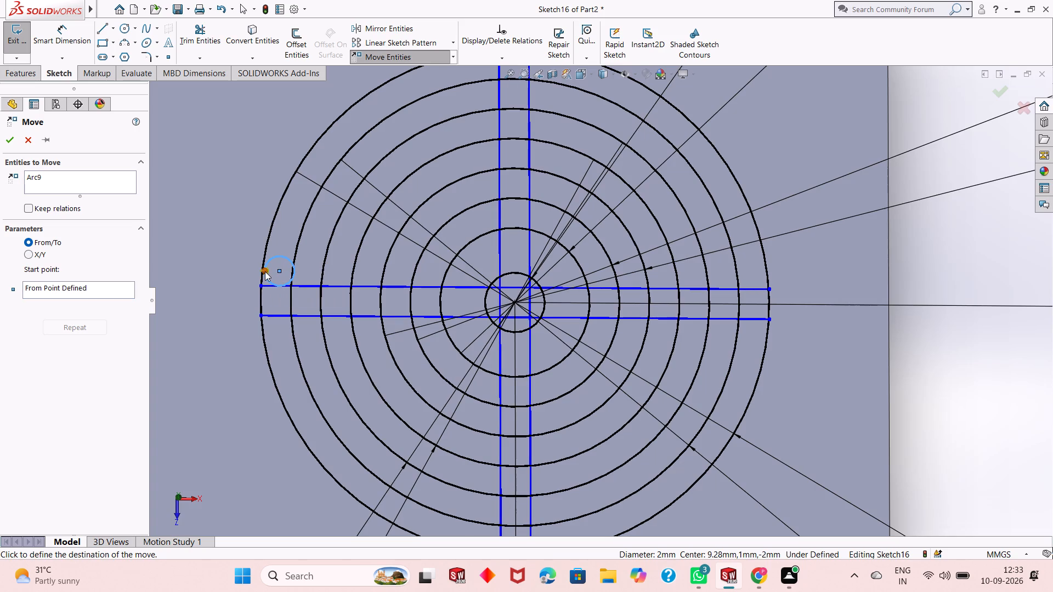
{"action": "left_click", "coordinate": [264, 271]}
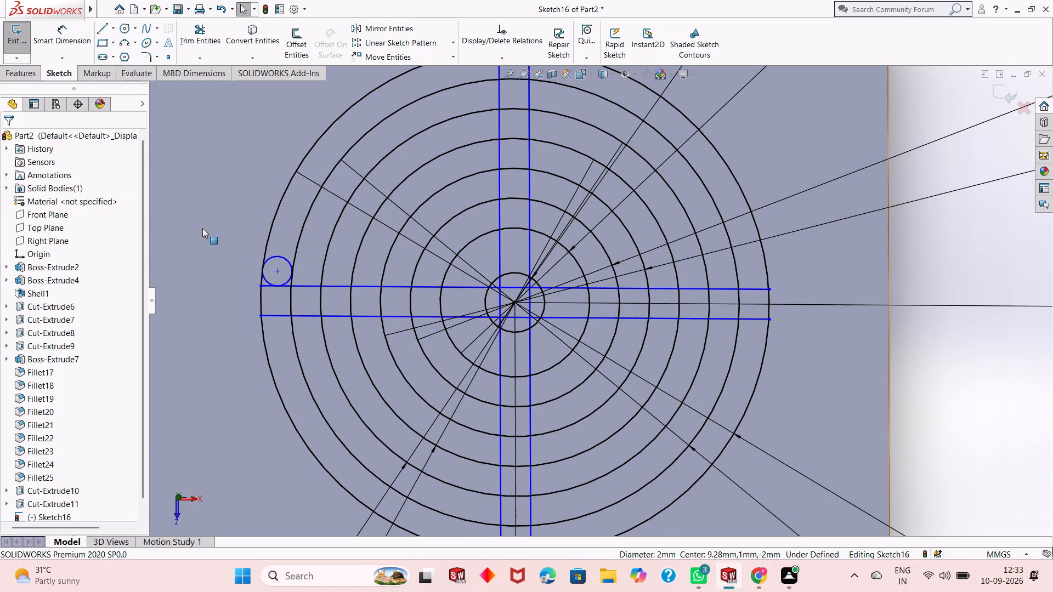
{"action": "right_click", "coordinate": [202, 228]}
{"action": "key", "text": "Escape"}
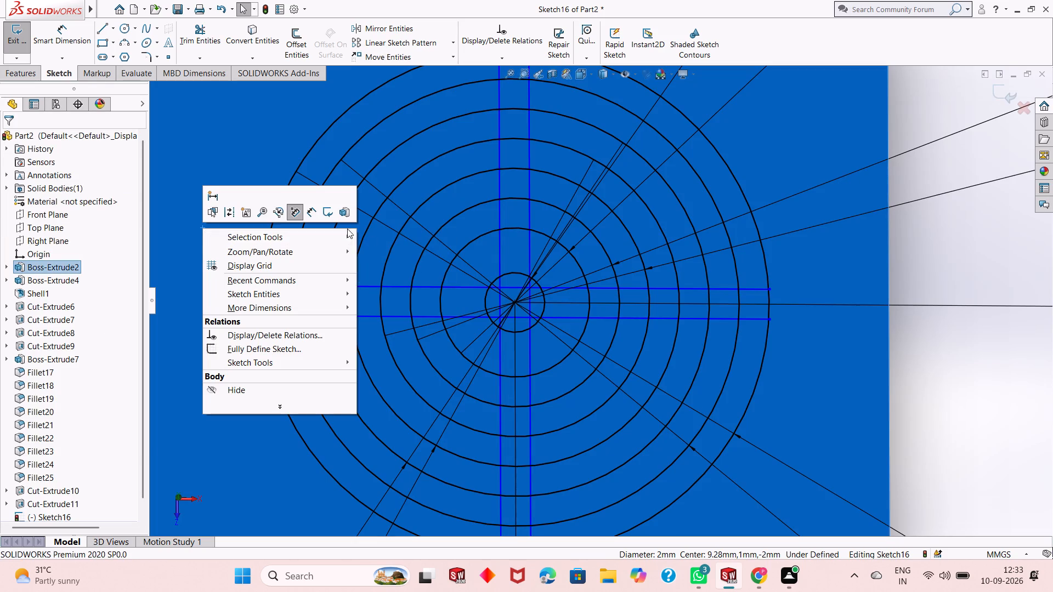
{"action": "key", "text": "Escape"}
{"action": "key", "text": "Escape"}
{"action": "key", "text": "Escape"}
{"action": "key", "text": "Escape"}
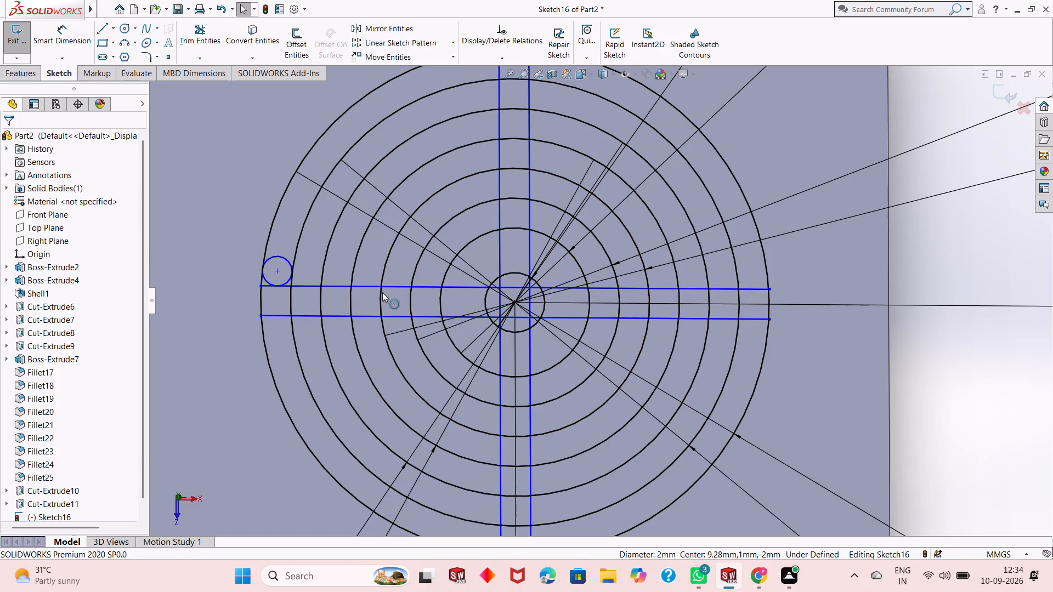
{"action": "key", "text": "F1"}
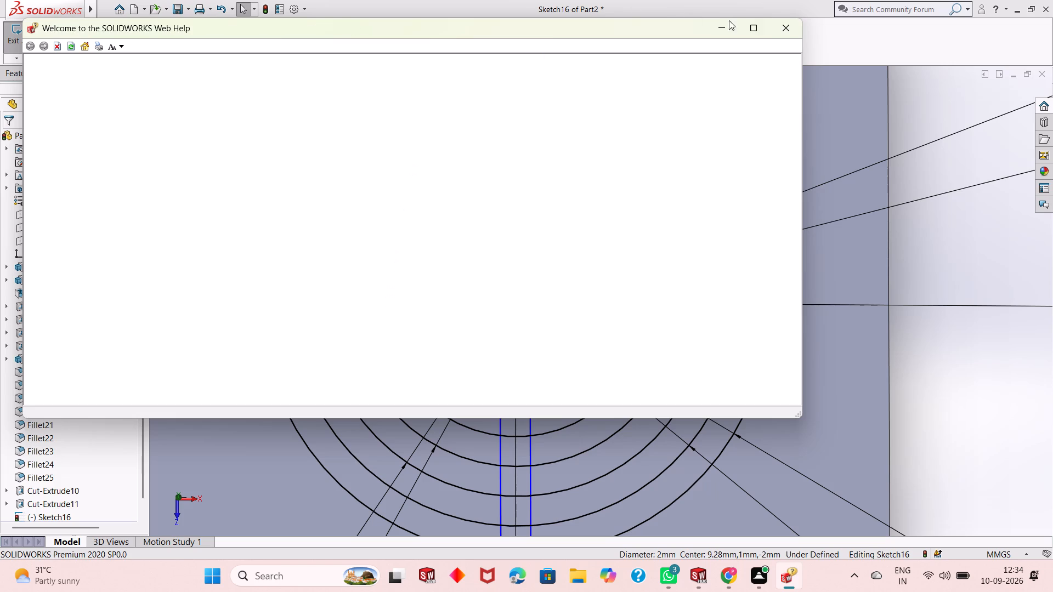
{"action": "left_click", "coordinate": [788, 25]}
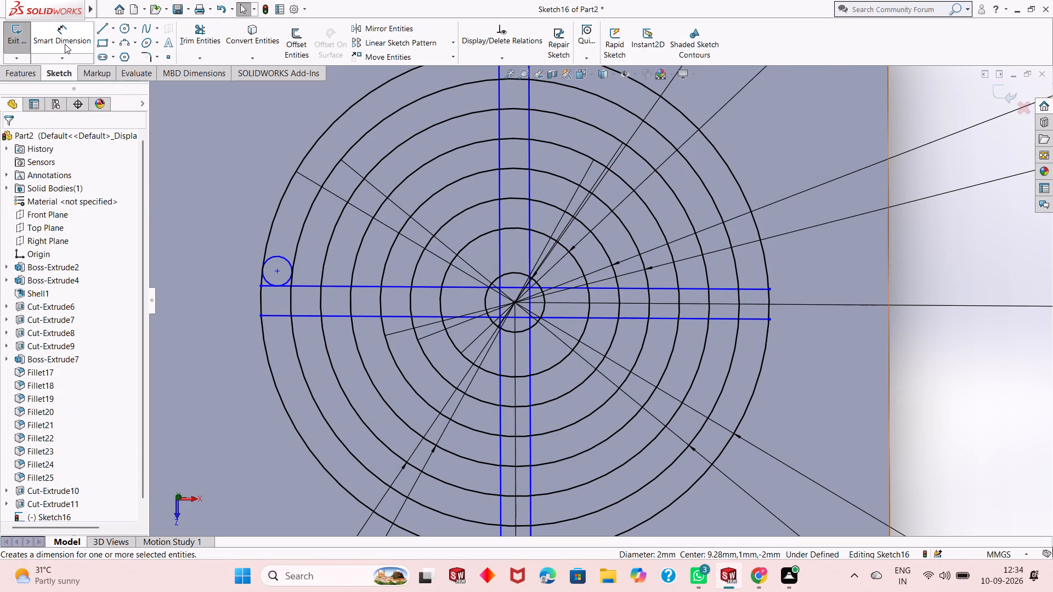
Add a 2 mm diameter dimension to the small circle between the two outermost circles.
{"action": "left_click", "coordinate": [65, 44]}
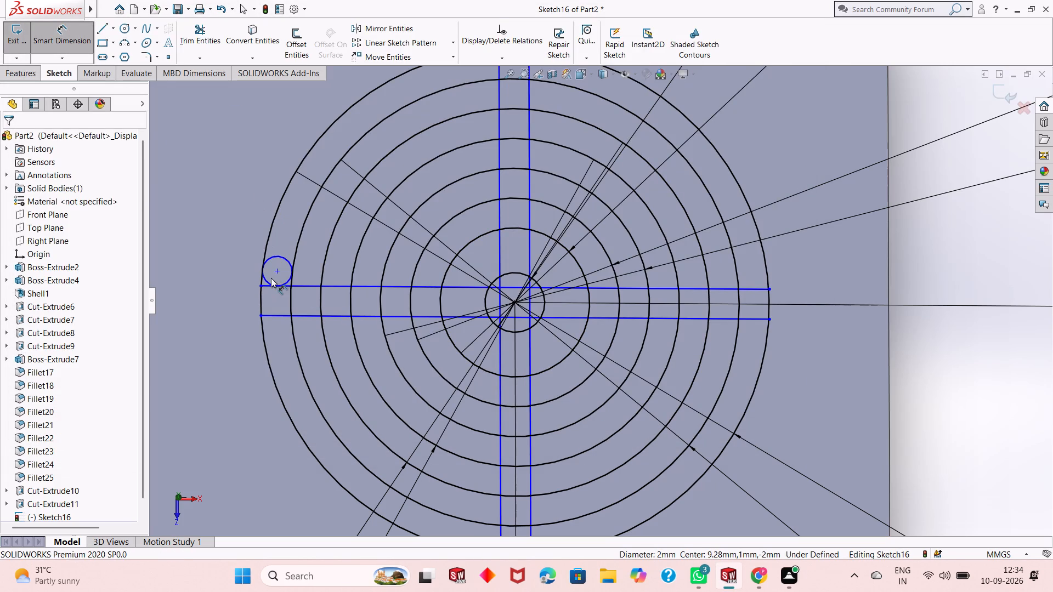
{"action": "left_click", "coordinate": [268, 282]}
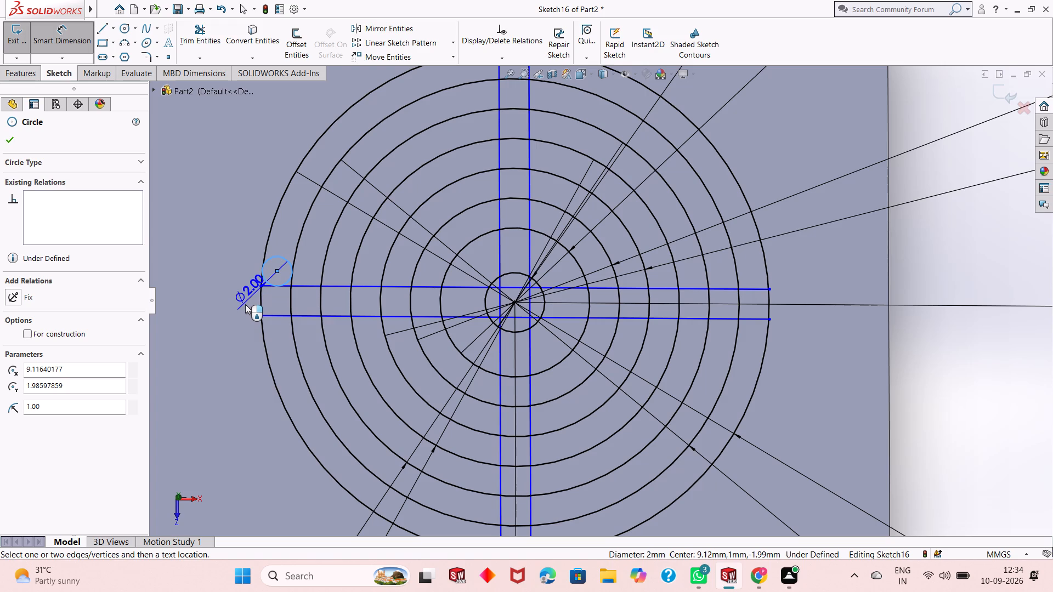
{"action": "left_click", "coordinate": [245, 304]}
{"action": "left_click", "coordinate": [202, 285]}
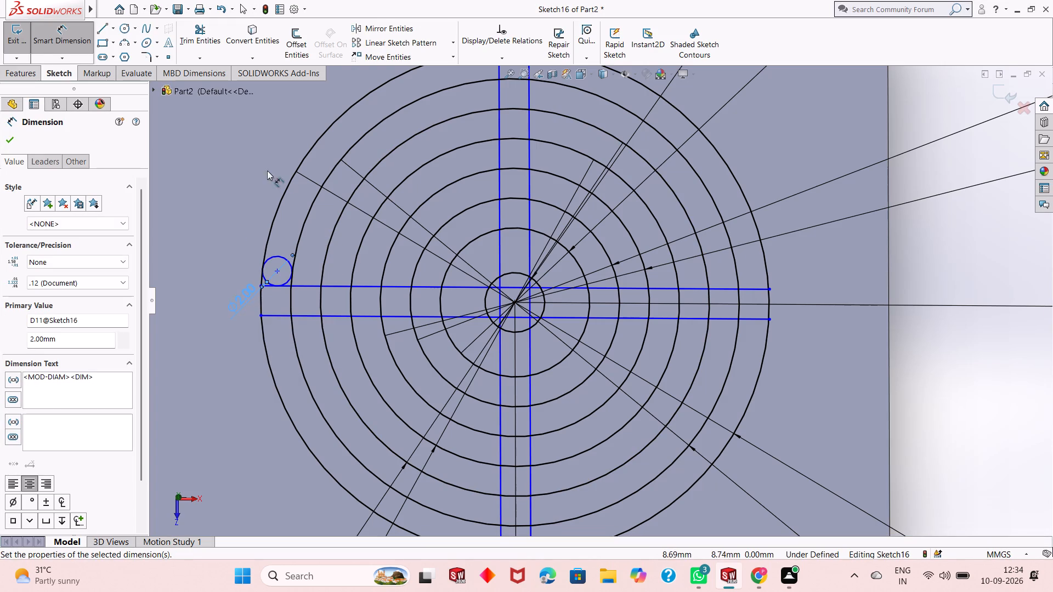
Examine closely where the small circle meets the two outermost circles and the upper horizontal rib line.
{"action": "scroll", "coordinate": [285, 284], "scroll_direction": "down", "scroll_amount": 1}
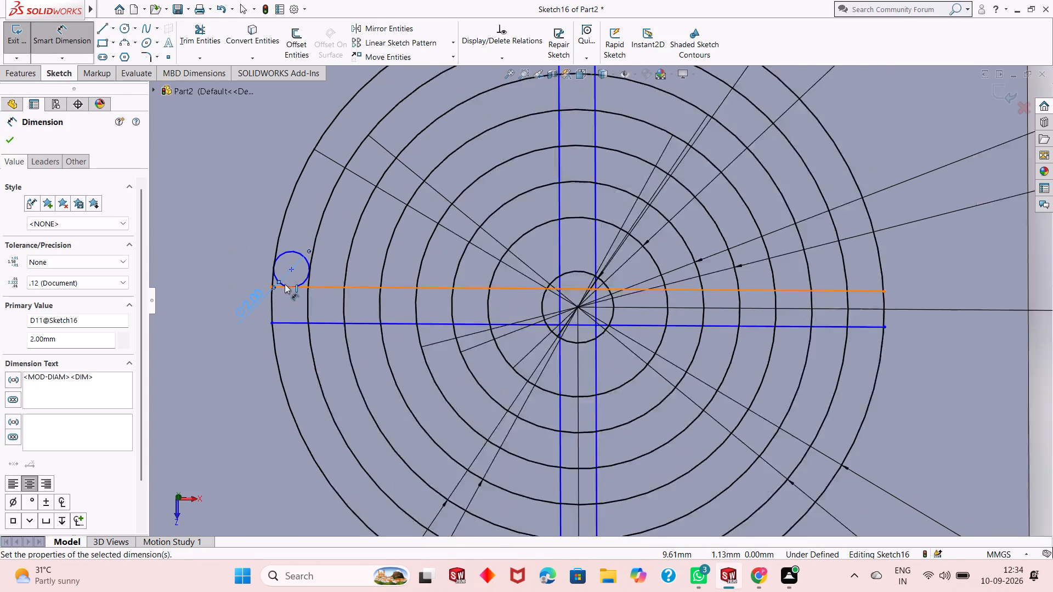
{"action": "scroll", "coordinate": [285, 284], "scroll_direction": "down", "scroll_amount": 4}
{"action": "scroll", "coordinate": [455, 290], "scroll_direction": "down", "scroll_amount": 12}
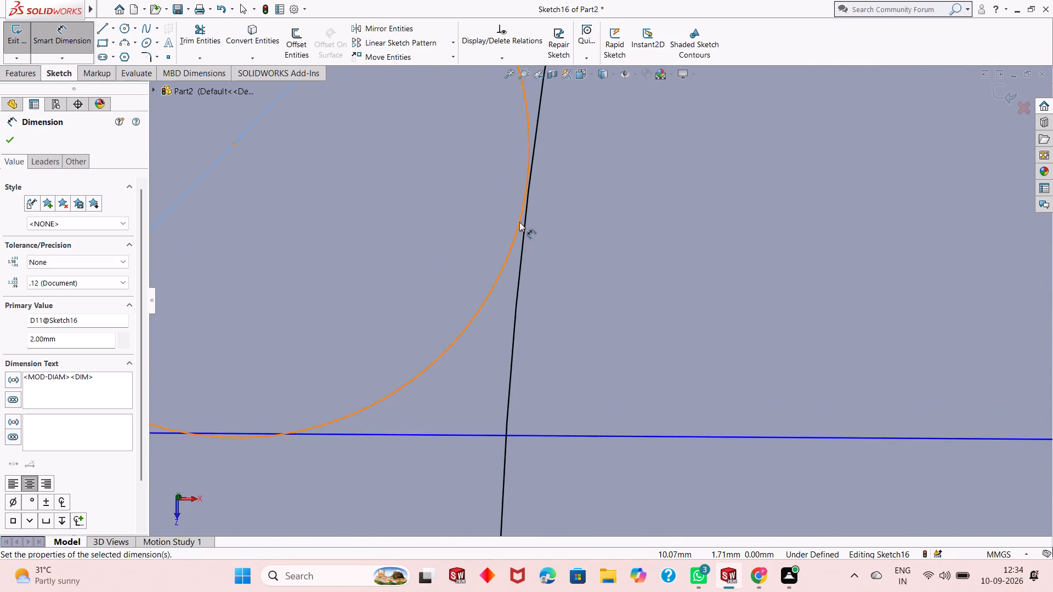
{"action": "scroll", "coordinate": [521, 219], "scroll_direction": "down", "scroll_amount": 3}
{"action": "scroll", "coordinate": [478, 227], "scroll_direction": "up", "scroll_amount": 9}
{"action": "scroll", "coordinate": [304, 203], "scroll_direction": "down", "scroll_amount": 3}
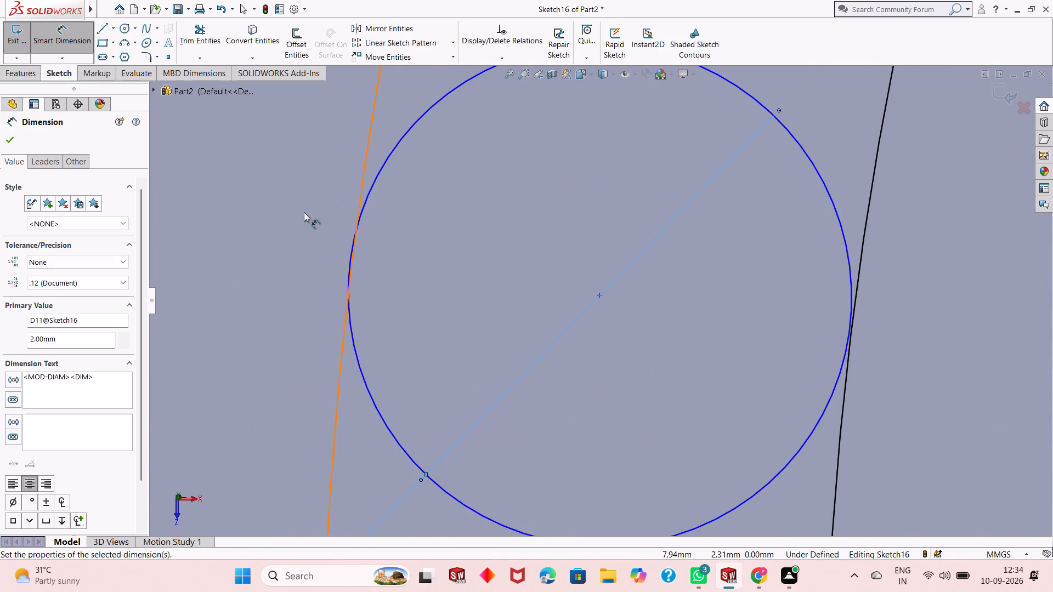
{"action": "scroll", "coordinate": [361, 257], "scroll_direction": "up", "scroll_amount": 3}
{"action": "scroll", "coordinate": [488, 275], "scroll_direction": "up", "scroll_amount": 1}
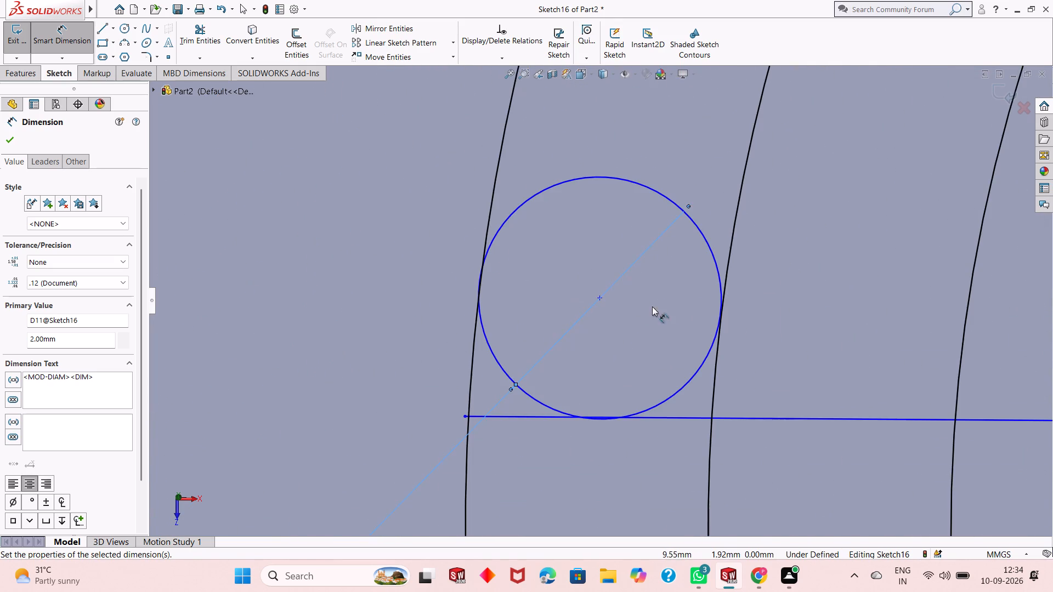
{"action": "scroll", "coordinate": [661, 306], "scroll_direction": "down", "scroll_amount": 2}
{"action": "scroll", "coordinate": [661, 306], "scroll_direction": "up", "scroll_amount": 2}
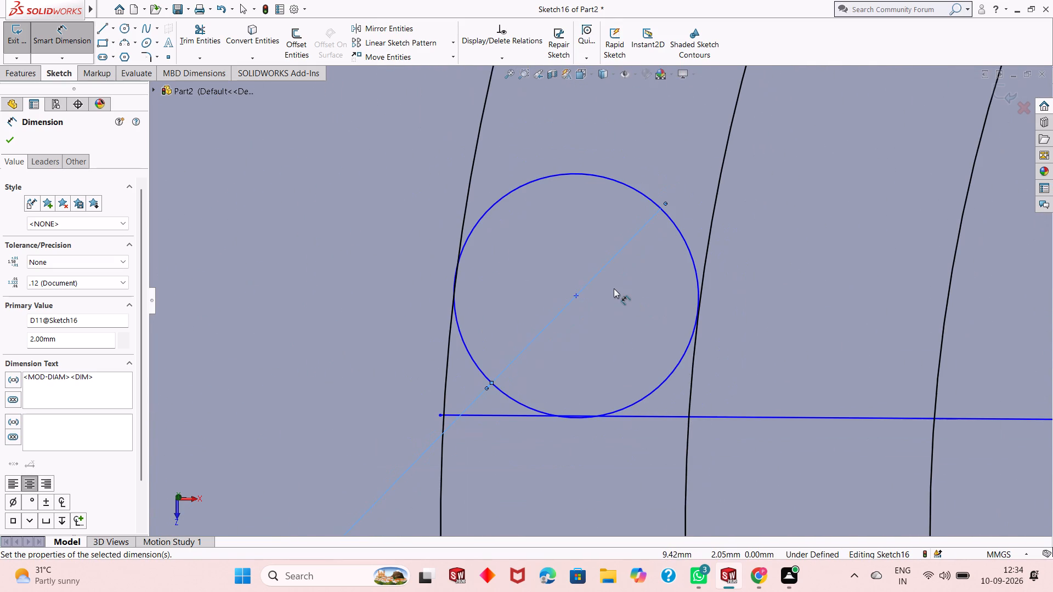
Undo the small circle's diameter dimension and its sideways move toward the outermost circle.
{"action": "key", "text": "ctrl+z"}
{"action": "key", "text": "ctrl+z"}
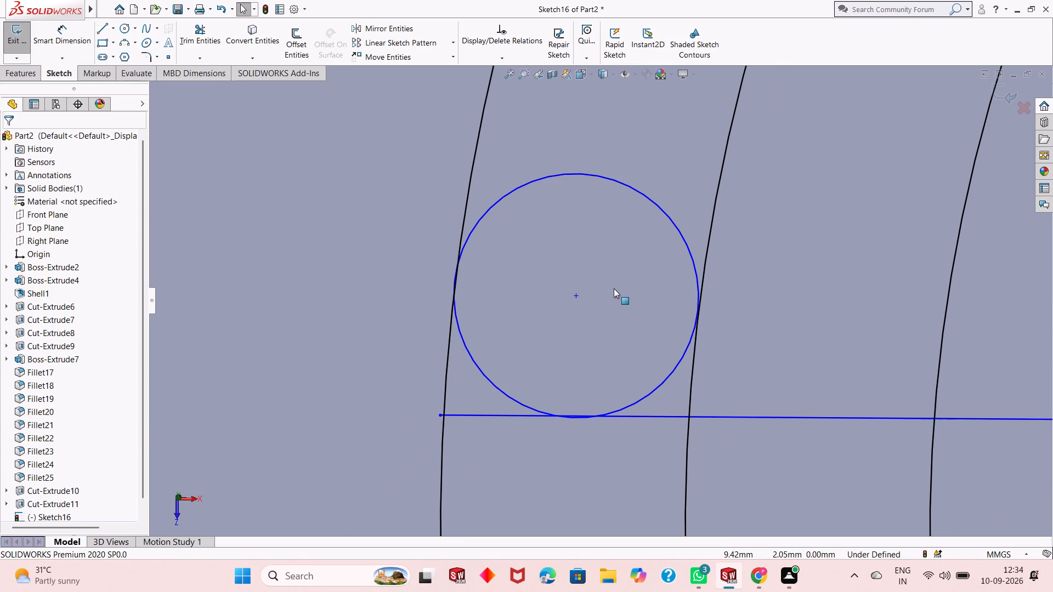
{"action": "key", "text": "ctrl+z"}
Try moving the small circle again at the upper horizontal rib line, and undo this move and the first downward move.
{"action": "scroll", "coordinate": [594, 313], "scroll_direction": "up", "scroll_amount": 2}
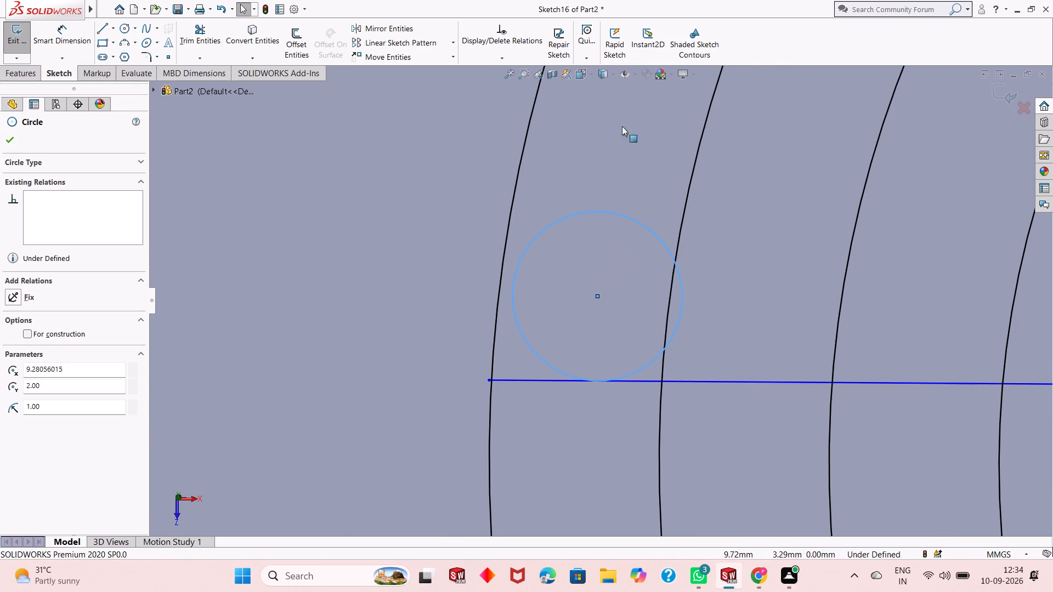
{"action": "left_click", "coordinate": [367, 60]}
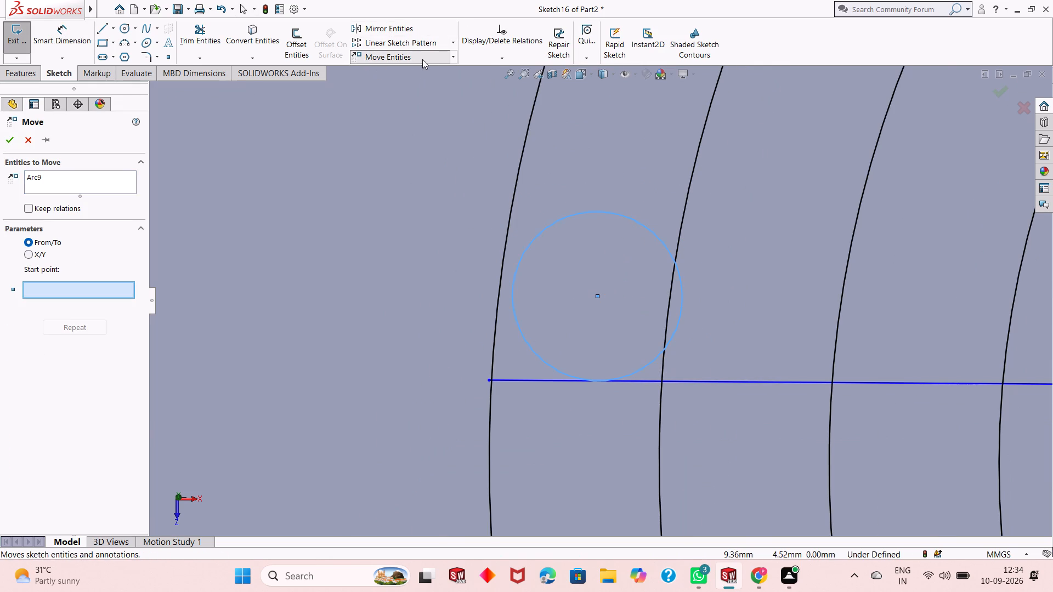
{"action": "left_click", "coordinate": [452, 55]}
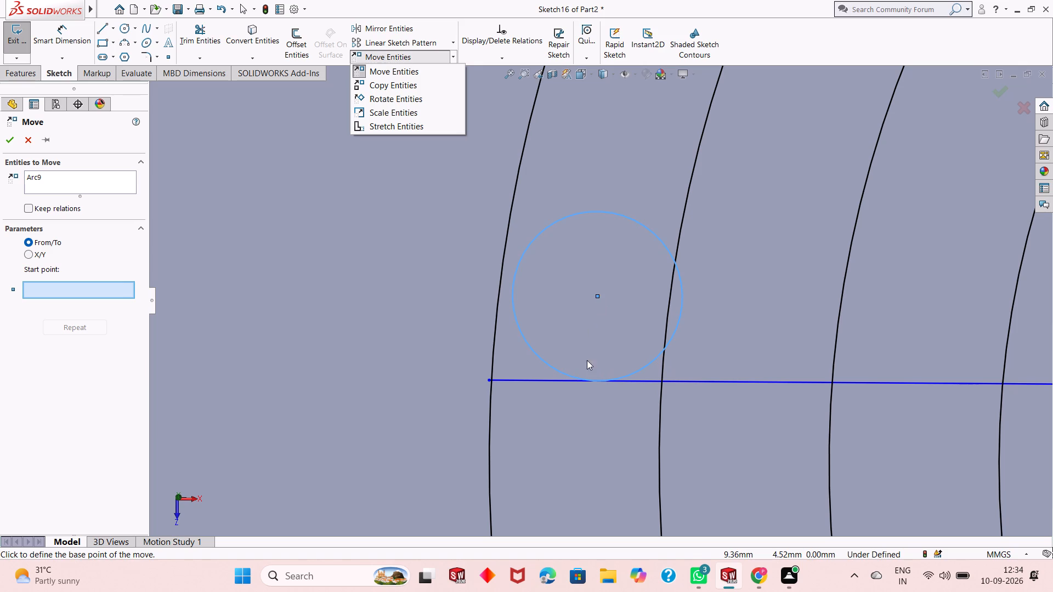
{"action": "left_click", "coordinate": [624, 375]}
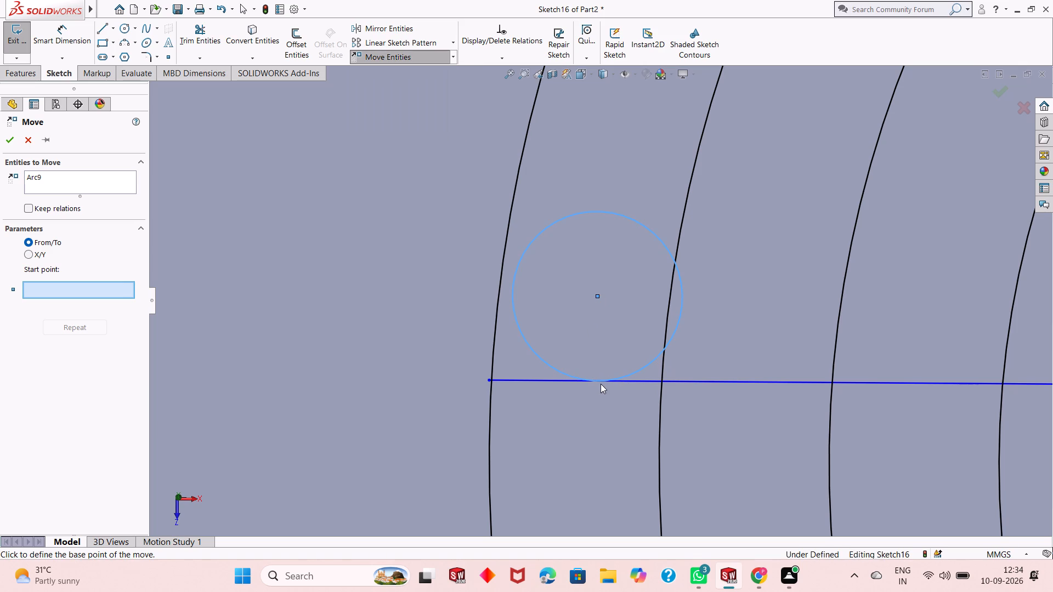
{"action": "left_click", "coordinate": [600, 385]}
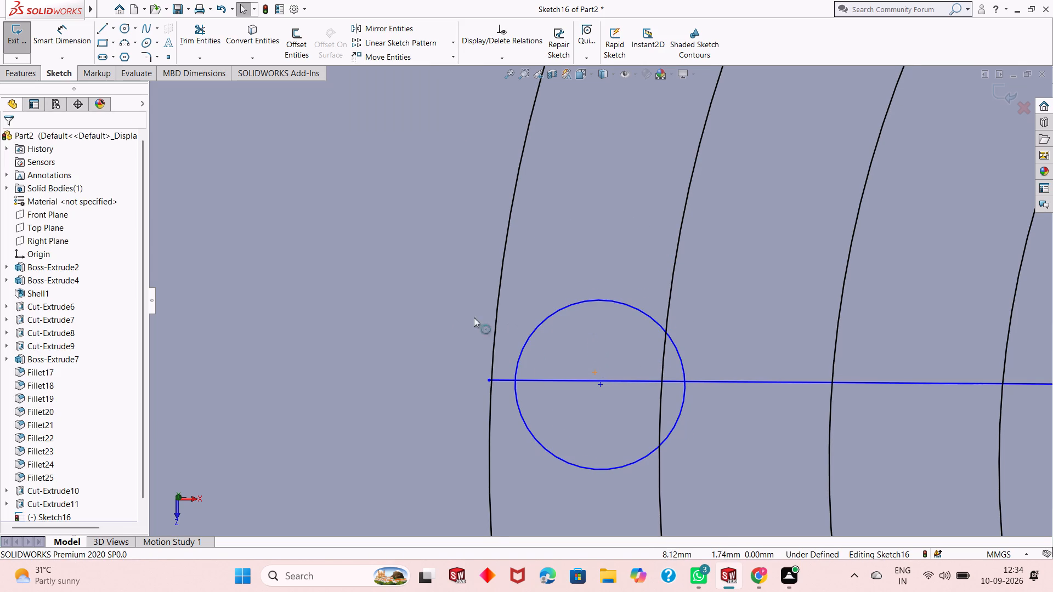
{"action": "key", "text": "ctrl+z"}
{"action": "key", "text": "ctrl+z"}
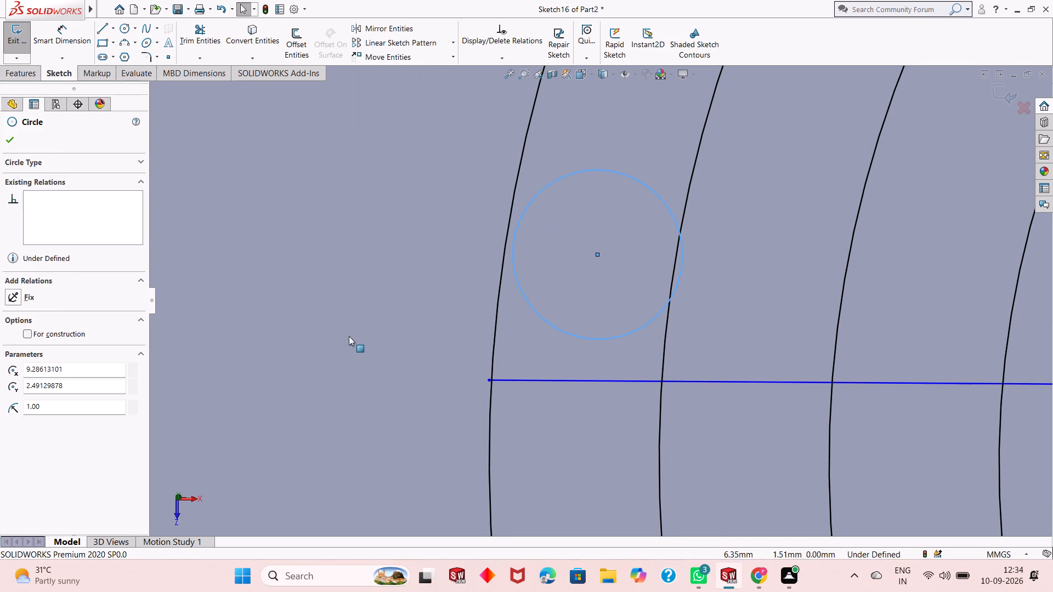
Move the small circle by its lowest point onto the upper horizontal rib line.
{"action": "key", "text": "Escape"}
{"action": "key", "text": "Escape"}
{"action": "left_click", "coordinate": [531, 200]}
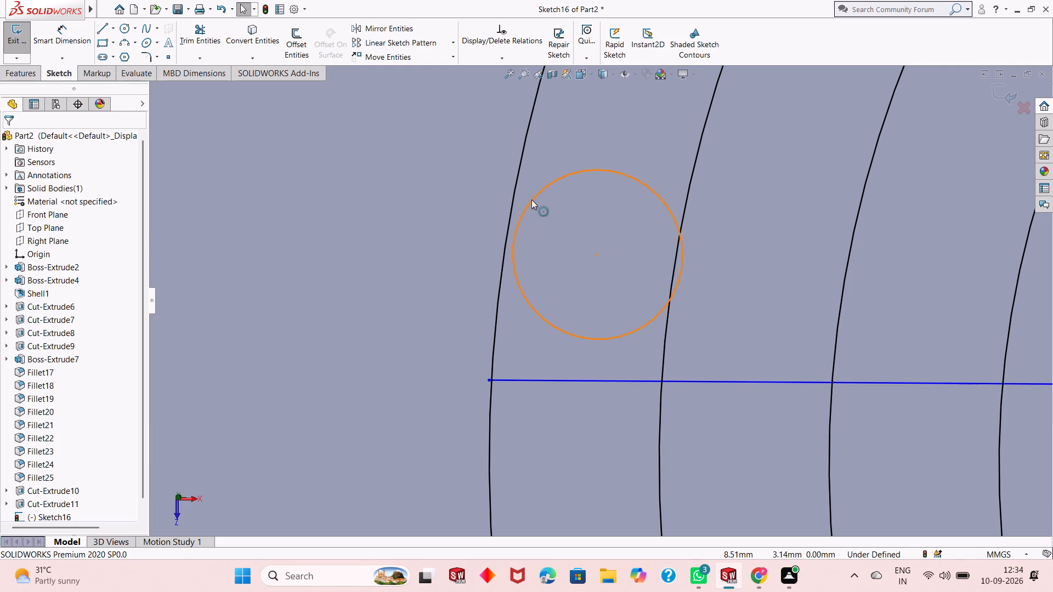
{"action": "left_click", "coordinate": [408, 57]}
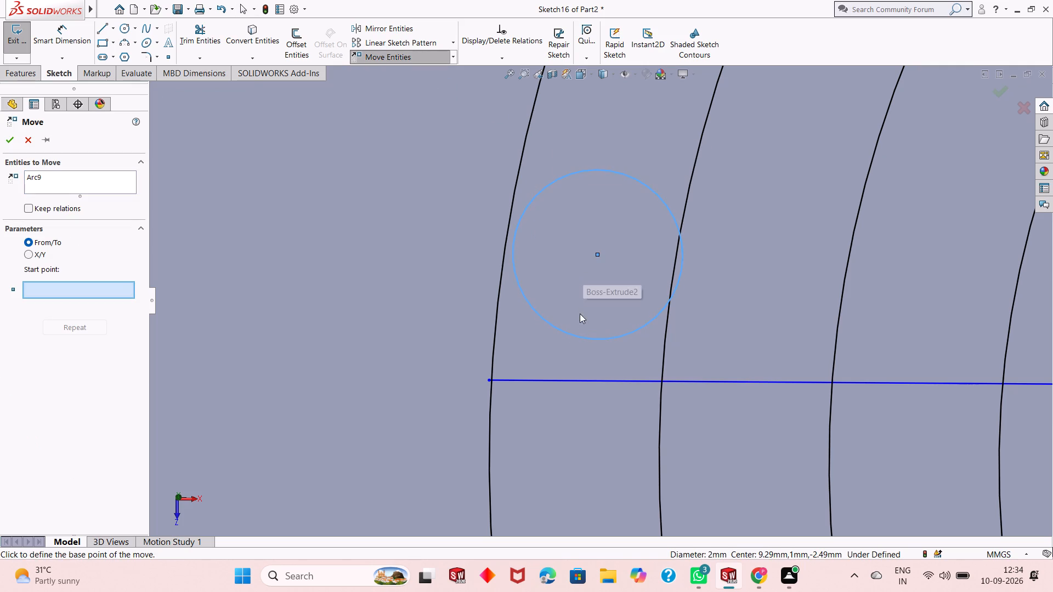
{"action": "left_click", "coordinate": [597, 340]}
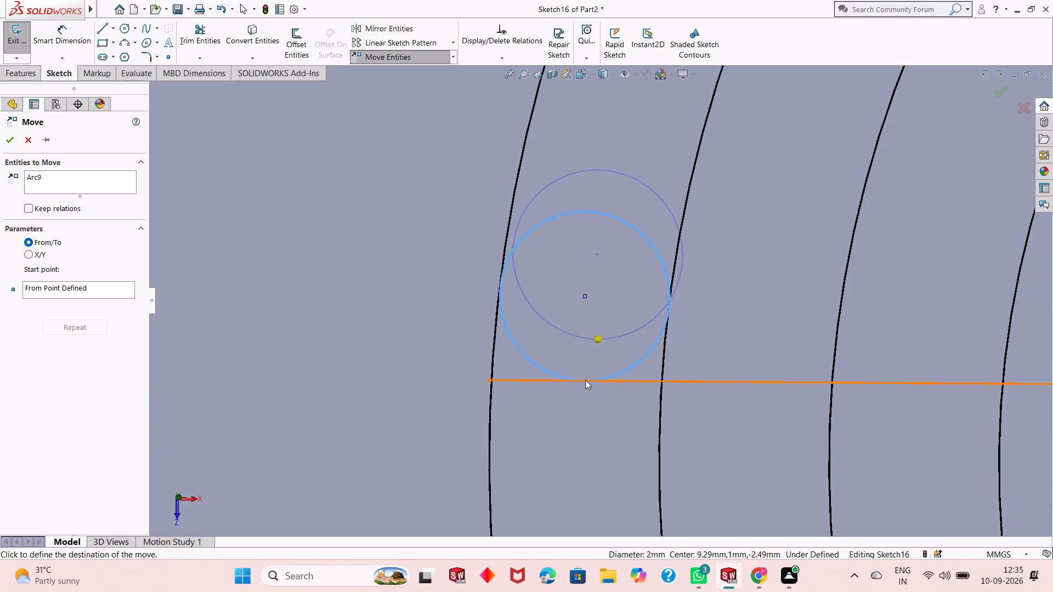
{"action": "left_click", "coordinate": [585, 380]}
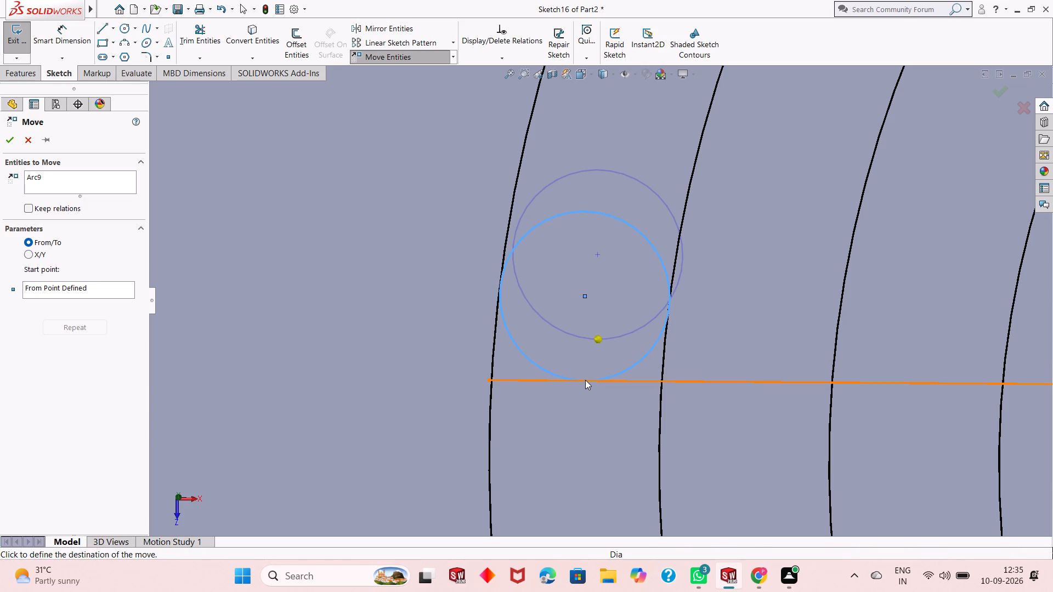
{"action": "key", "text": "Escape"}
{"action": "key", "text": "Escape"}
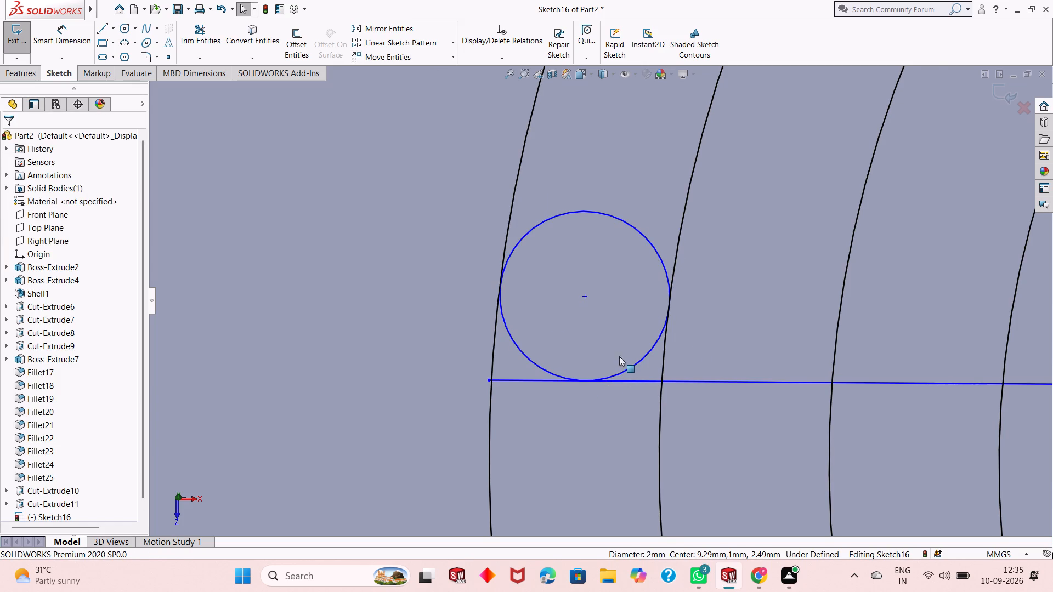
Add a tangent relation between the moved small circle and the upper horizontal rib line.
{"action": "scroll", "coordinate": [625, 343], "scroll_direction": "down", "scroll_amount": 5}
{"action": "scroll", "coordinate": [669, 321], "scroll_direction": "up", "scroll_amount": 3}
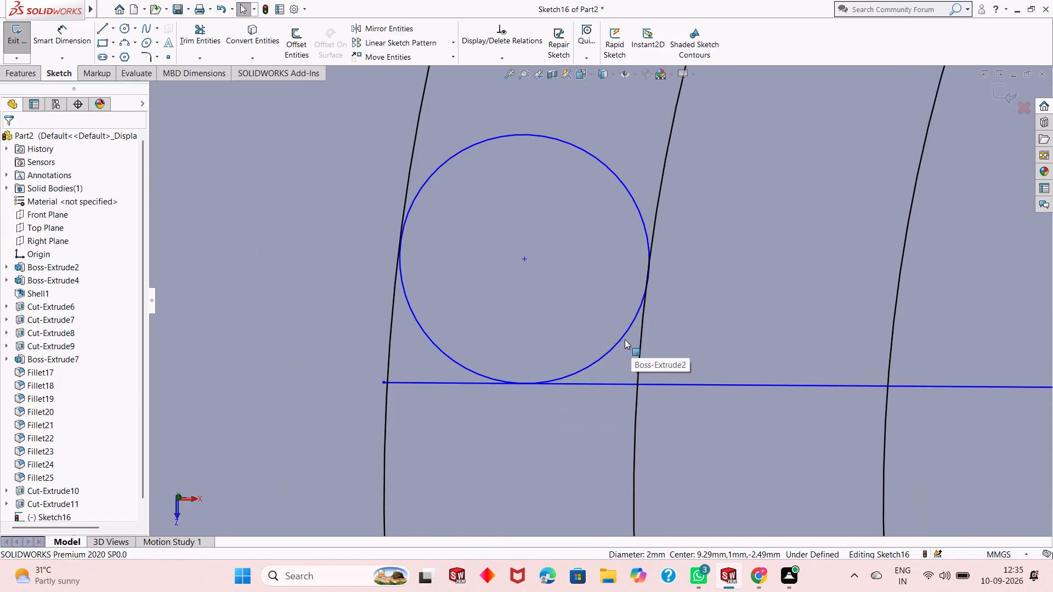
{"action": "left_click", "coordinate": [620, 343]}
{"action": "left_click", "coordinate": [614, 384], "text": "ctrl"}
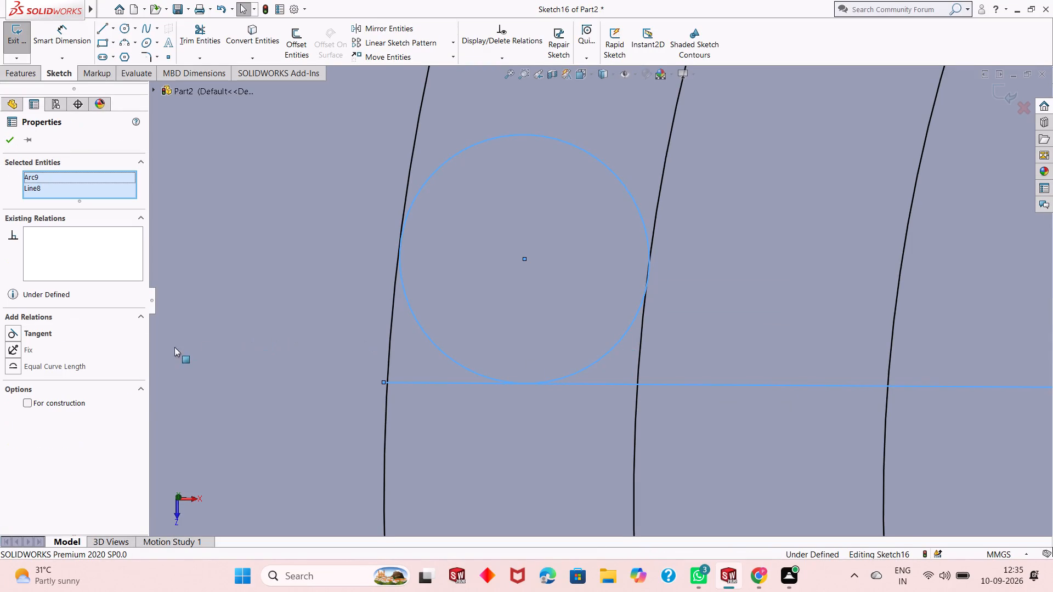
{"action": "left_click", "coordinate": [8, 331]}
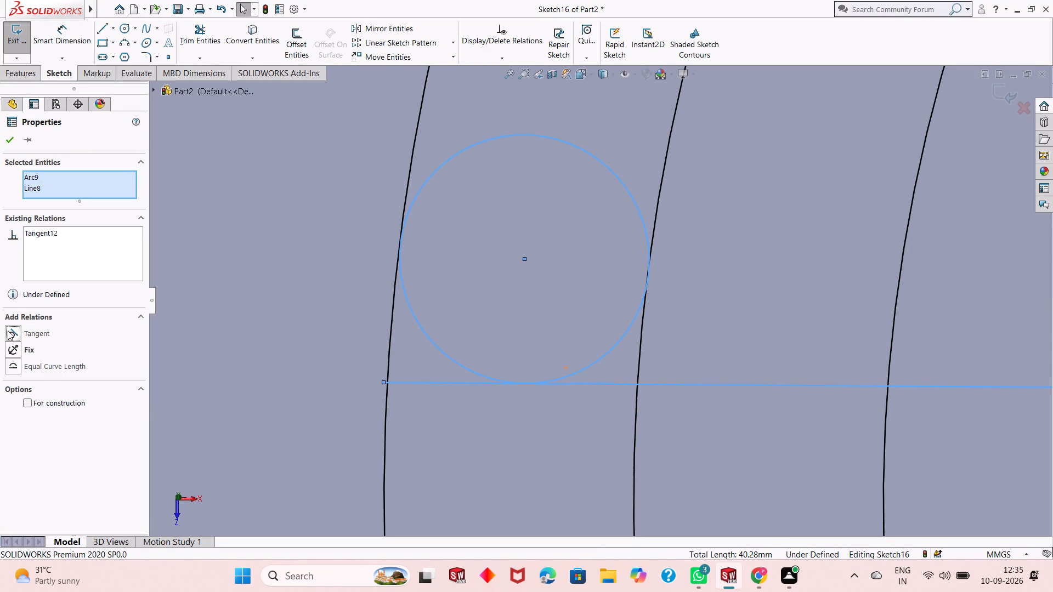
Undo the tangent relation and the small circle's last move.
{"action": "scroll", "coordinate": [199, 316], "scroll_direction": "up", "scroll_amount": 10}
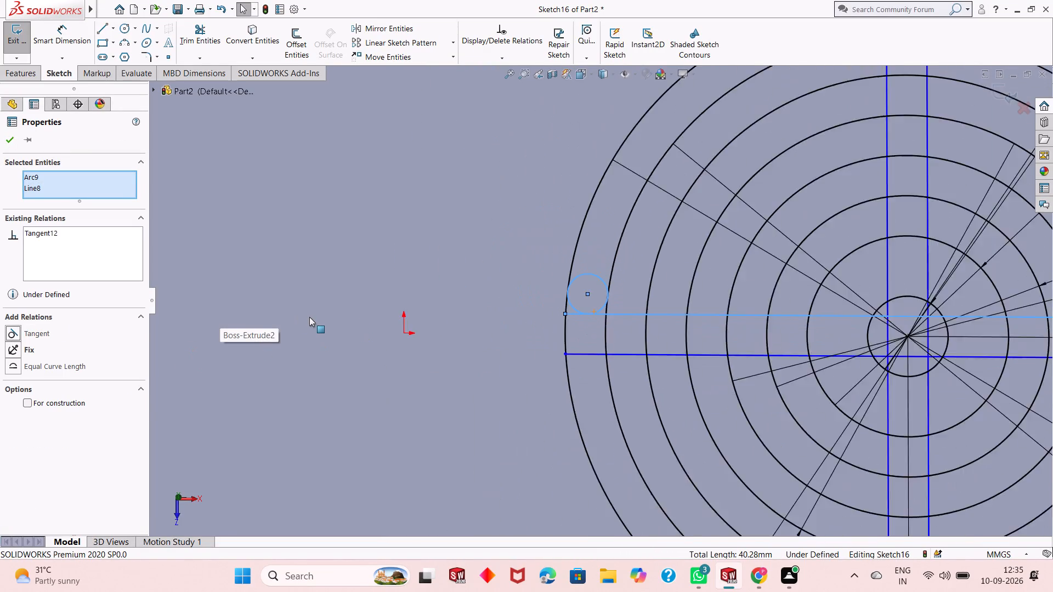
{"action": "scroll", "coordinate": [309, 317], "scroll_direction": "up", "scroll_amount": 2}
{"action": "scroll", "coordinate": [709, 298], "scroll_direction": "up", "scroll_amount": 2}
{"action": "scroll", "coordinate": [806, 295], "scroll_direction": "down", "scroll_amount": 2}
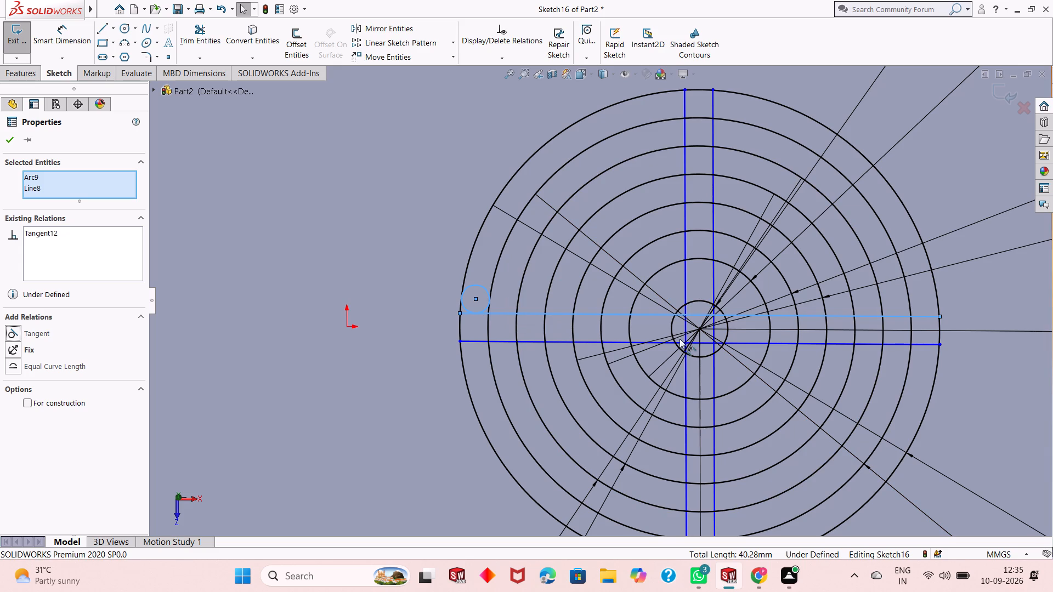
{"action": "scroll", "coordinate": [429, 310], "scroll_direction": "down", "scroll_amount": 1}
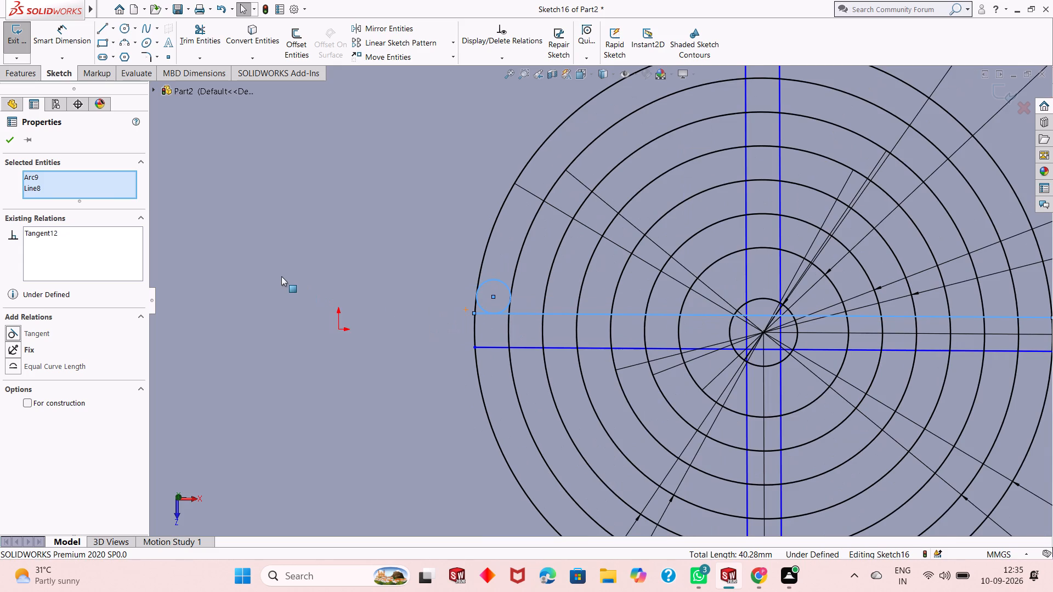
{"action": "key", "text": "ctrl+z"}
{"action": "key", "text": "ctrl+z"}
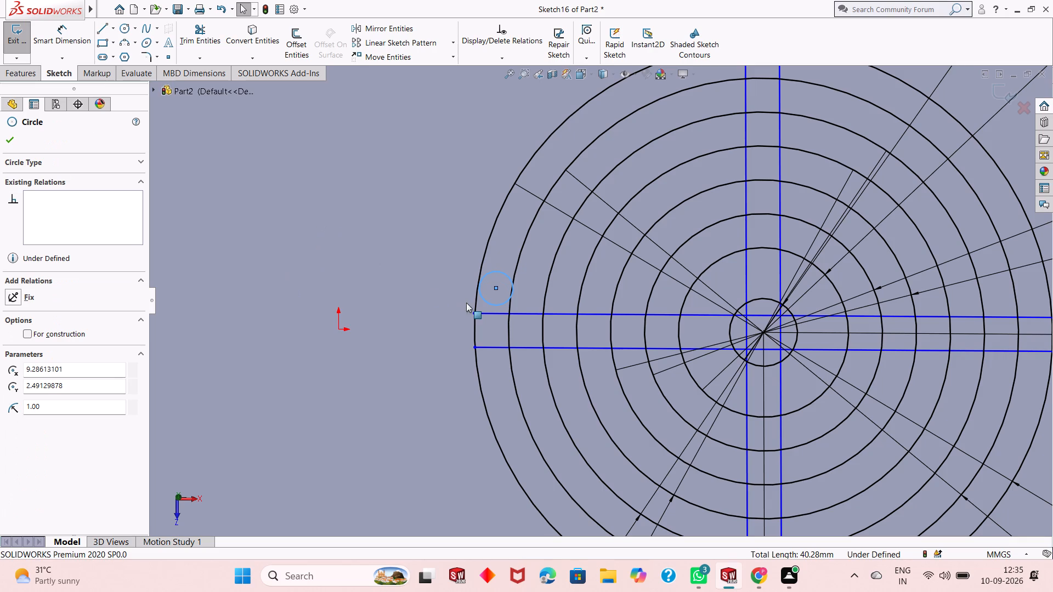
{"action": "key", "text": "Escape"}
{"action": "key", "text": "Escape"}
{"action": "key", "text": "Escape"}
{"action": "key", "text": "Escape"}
Make the small circle tangent to the upper horizontal rib line.
{"action": "left_click", "coordinate": [490, 301]}
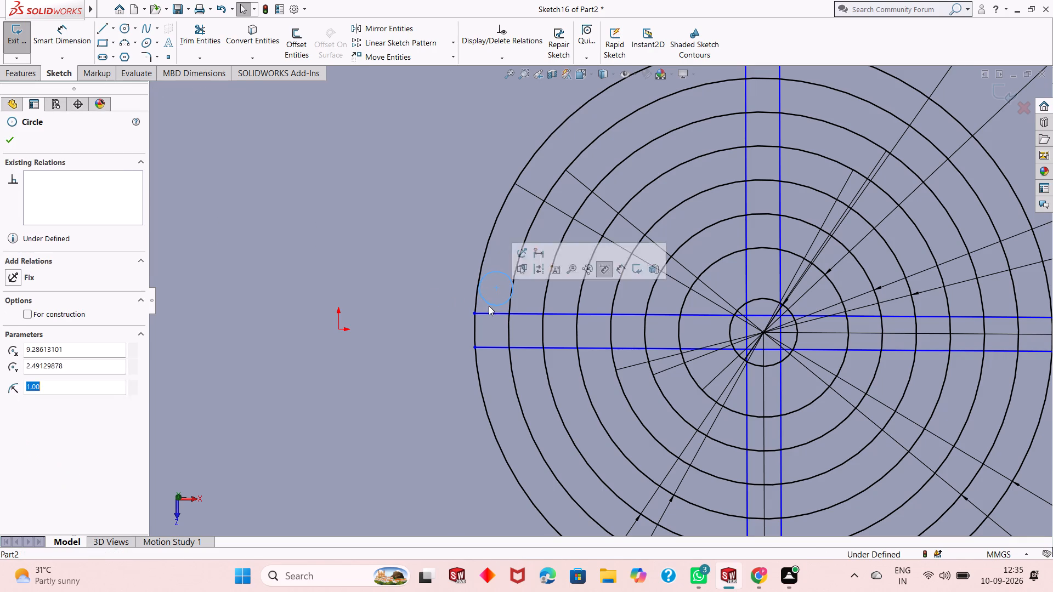
{"action": "left_click", "coordinate": [488, 315], "text": "ctrl"}
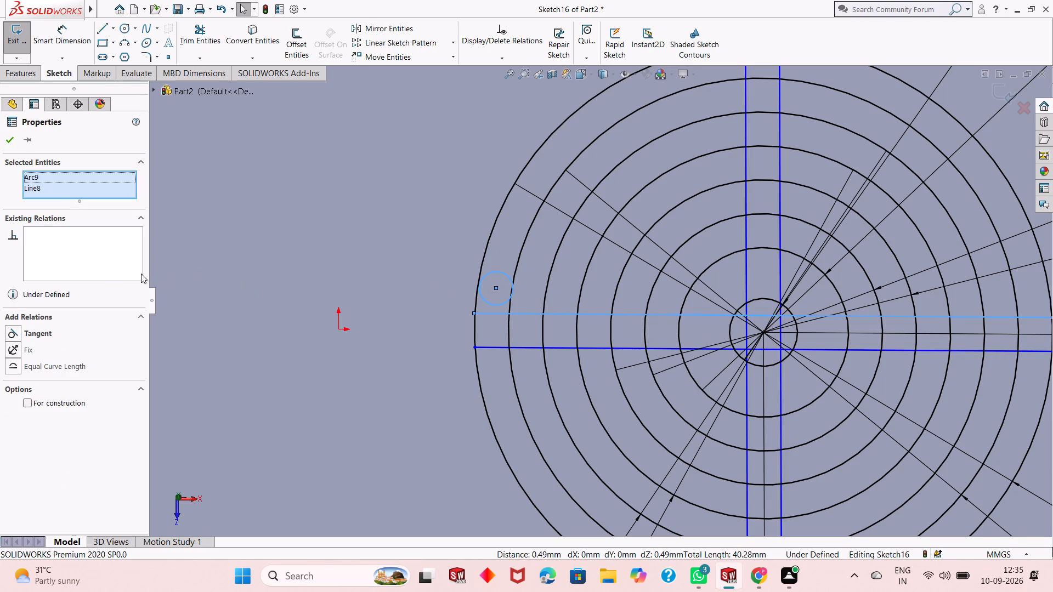
{"action": "left_click", "coordinate": [16, 330]}
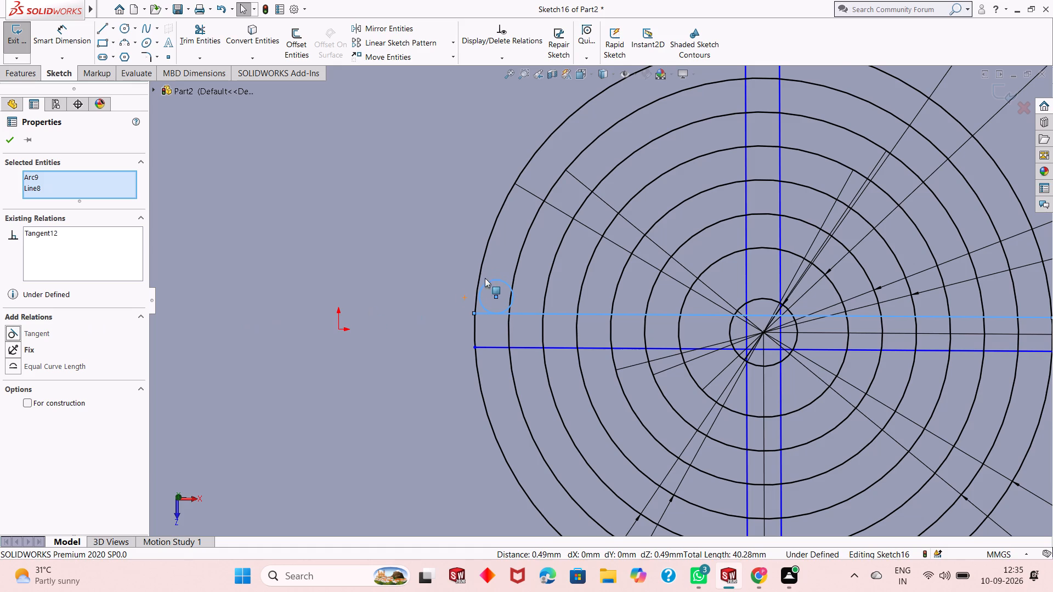
{"action": "scroll", "coordinate": [498, 275], "scroll_direction": "down", "scroll_amount": 4}
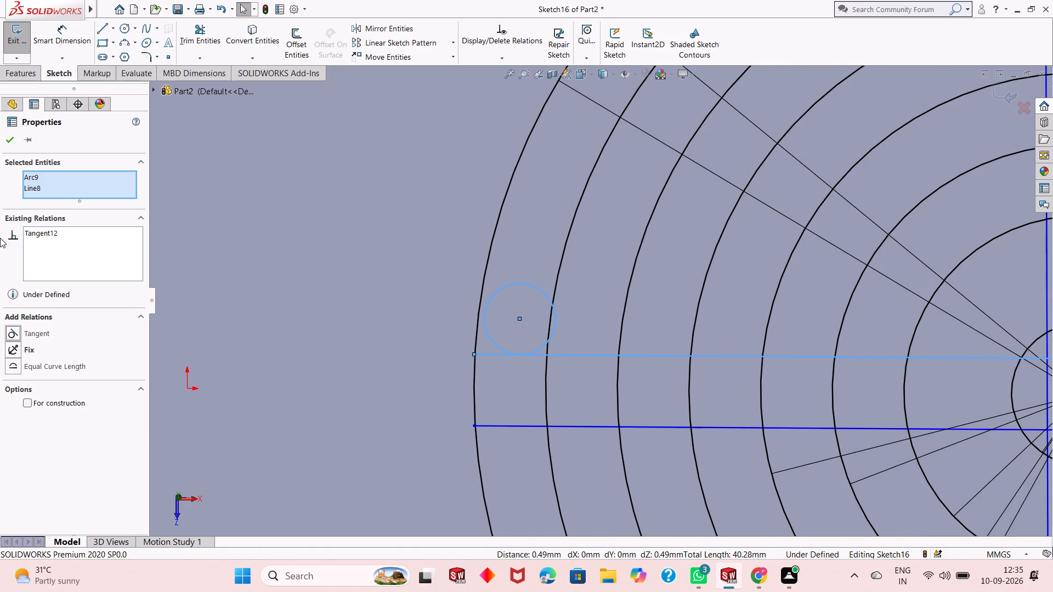
{"action": "left_click", "coordinate": [9, 138]}
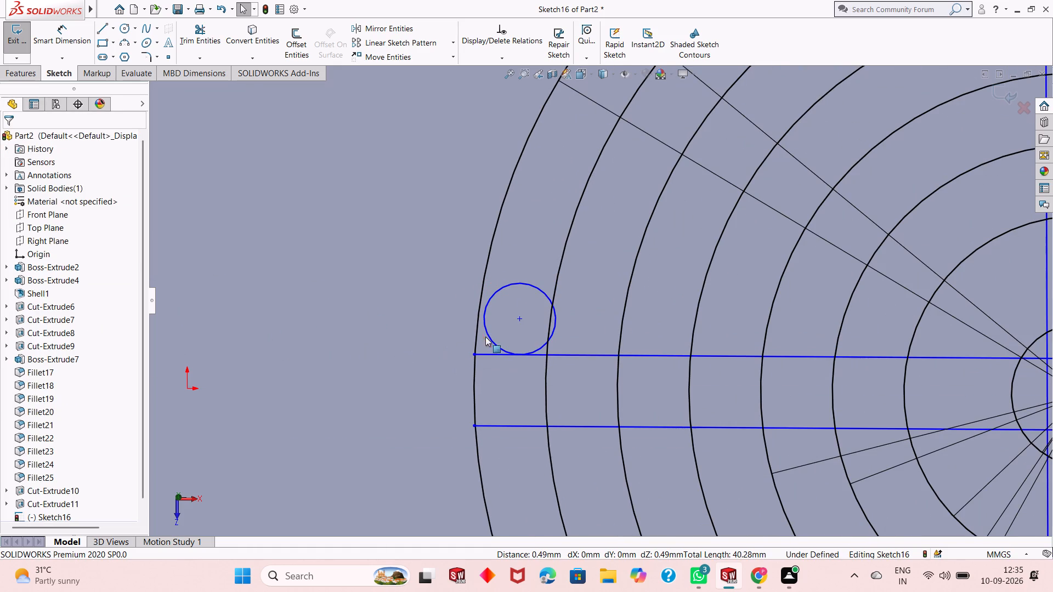
Make the small circle tangent to the outermost grille circle.
{"action": "left_click", "coordinate": [490, 335]}
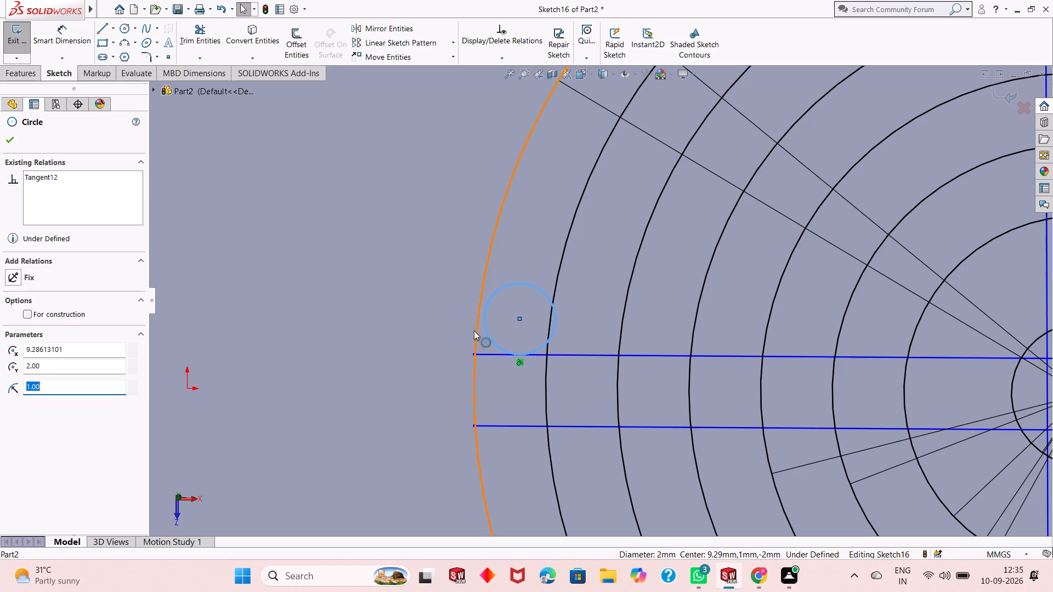
{"action": "left_click", "coordinate": [477, 327], "text": "ctrl"}
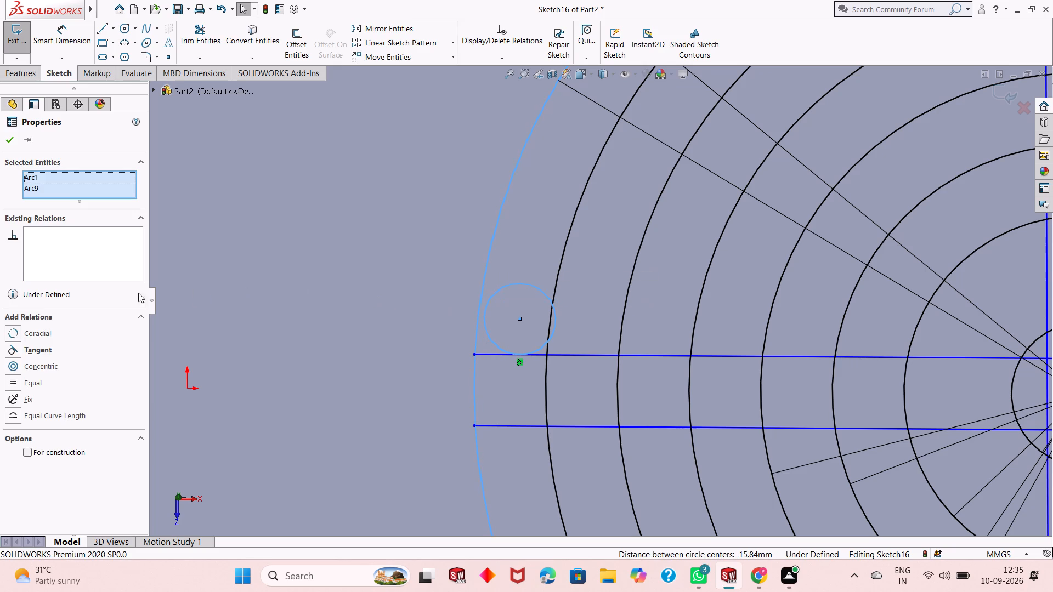
{"action": "left_click", "coordinate": [15, 350]}
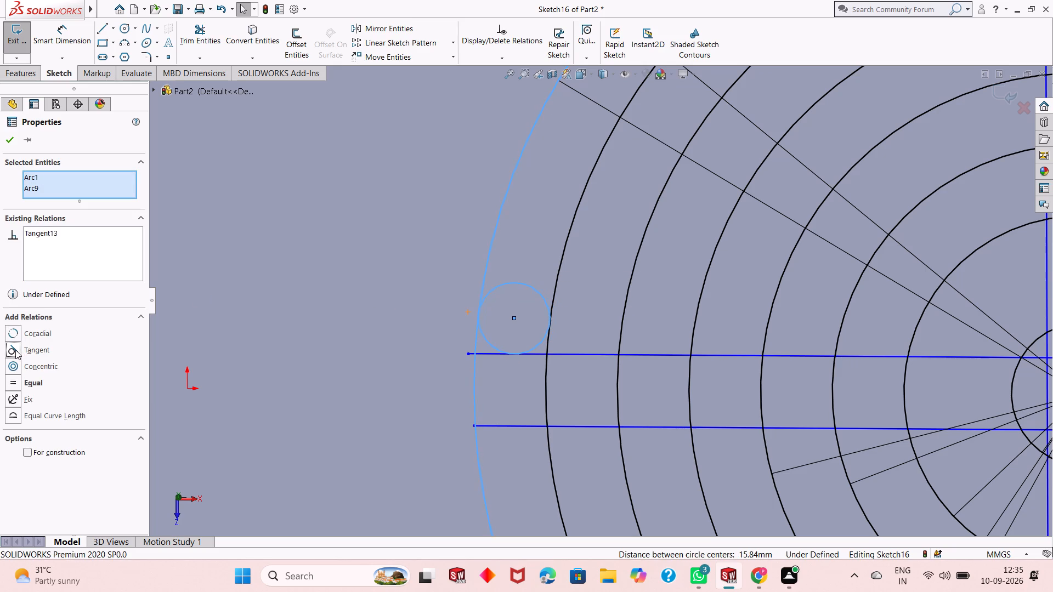
{"action": "left_click", "coordinate": [8, 140]}
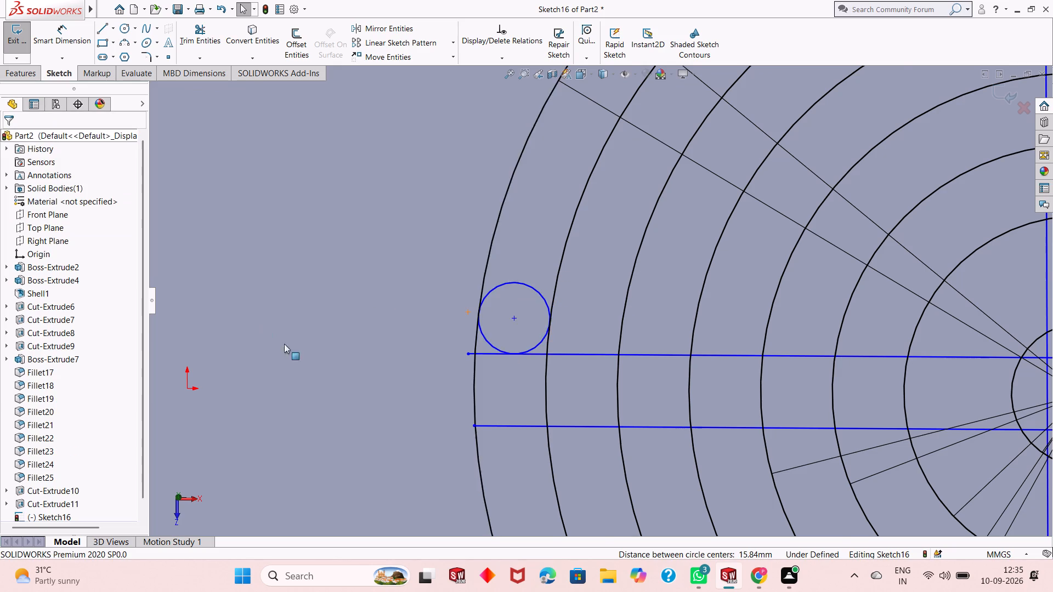
Trim the small circle's upper half and the two outermost circles' short segments down to the upper rib line, leaving a rounded slot end.
{"action": "scroll", "coordinate": [295, 377], "scroll_direction": "up", "scroll_amount": 8}
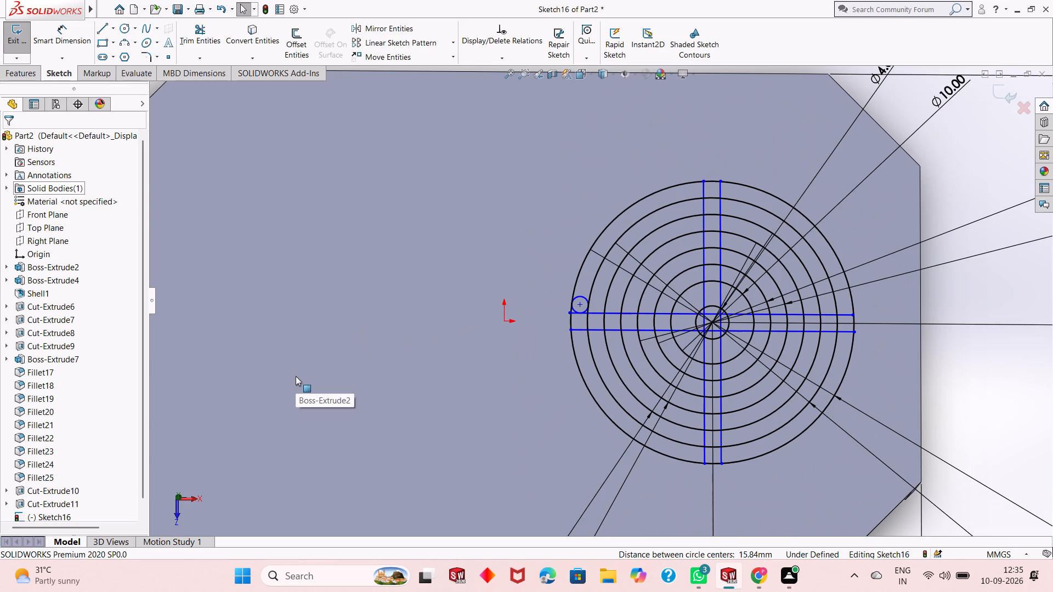
{"action": "scroll", "coordinate": [631, 318], "scroll_direction": "down", "scroll_amount": 2}
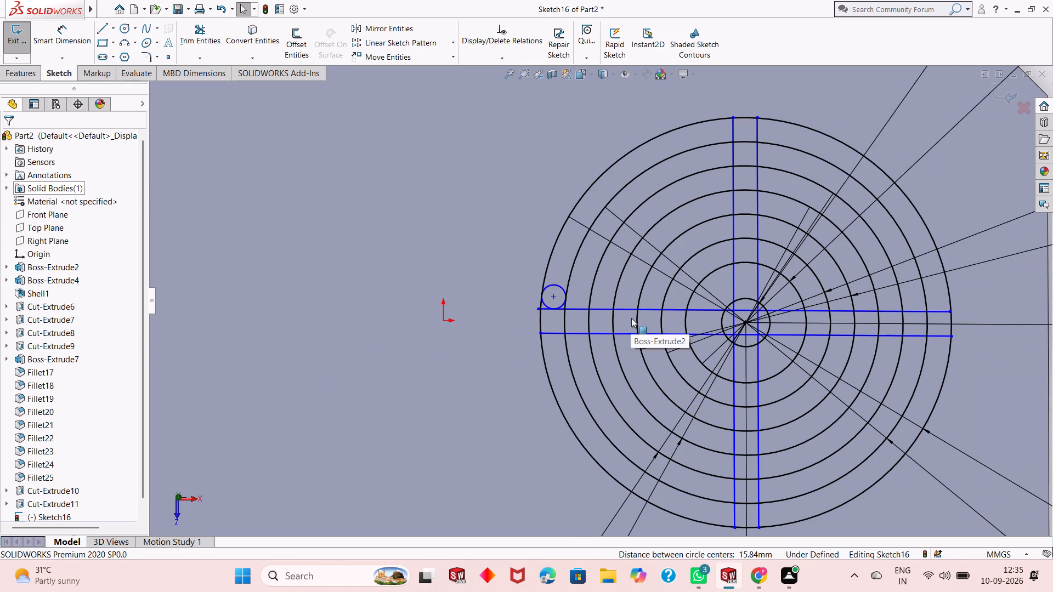
{"action": "scroll", "coordinate": [547, 291], "scroll_direction": "down", "scroll_amount": 1}
{"action": "left_click", "coordinate": [193, 31]}
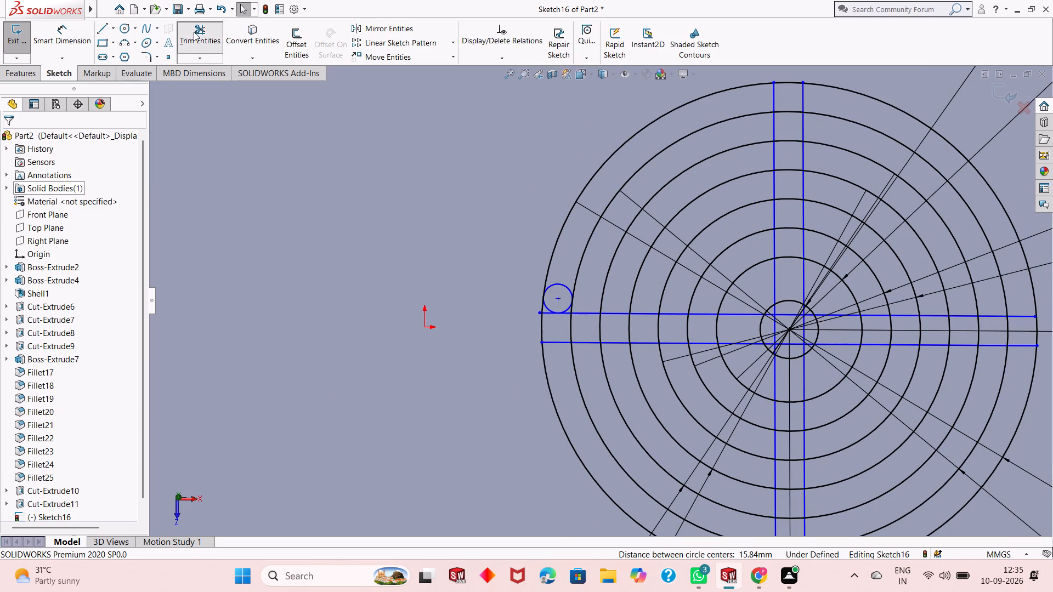
{"action": "left_click", "coordinate": [541, 309]}
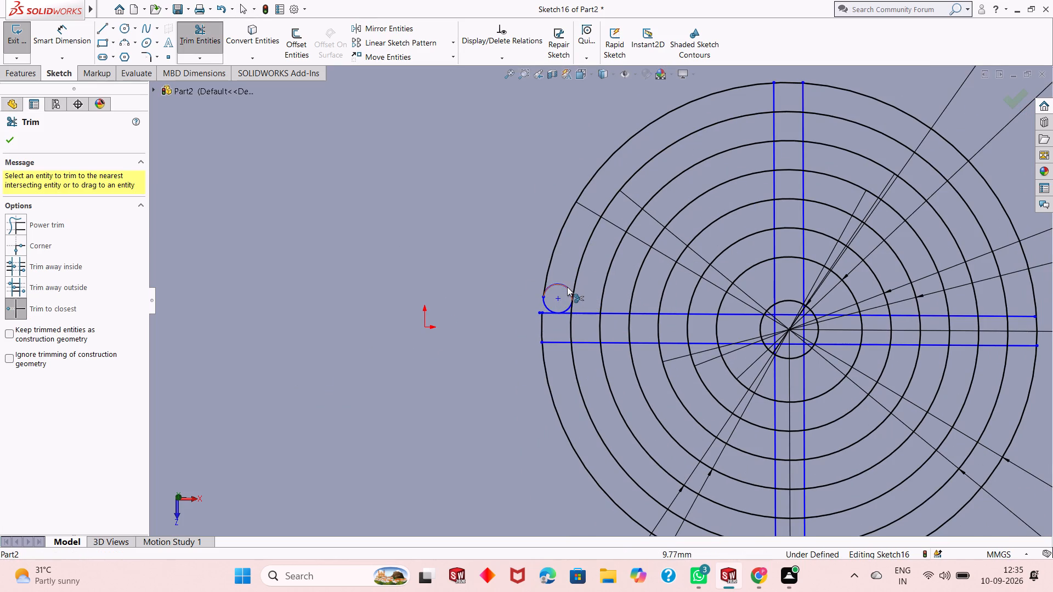
{"action": "left_click", "coordinate": [567, 287]}
{"action": "left_click", "coordinate": [571, 309]}
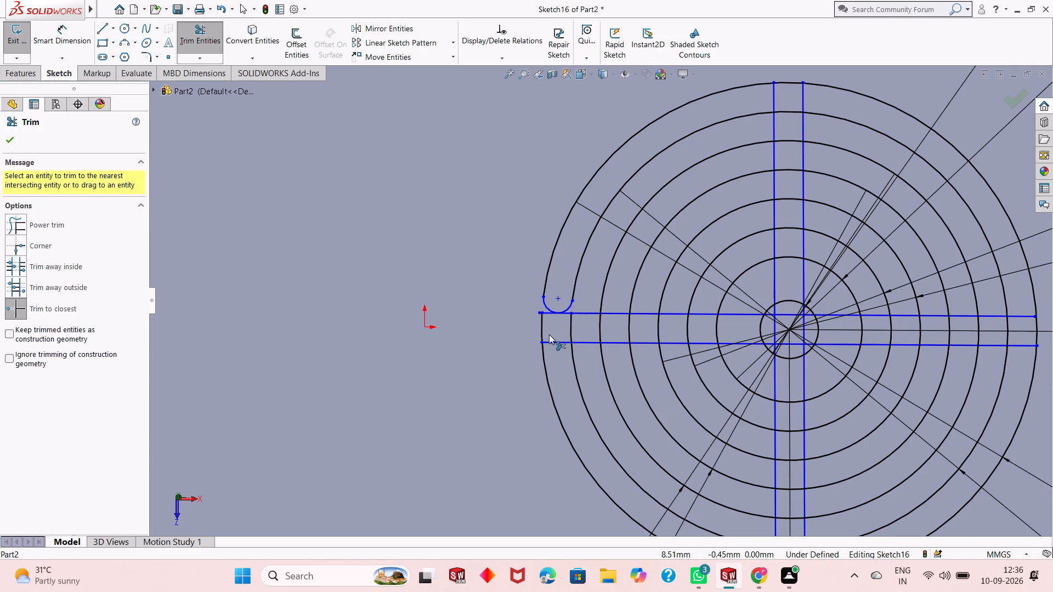
{"action": "key", "text": "Escape"}
{"action": "key", "text": "Escape"}
{"action": "key", "text": "Escape"}
{"action": "key", "text": "Escape"}
{"action": "key", "text": "Escape"}
{"action": "key", "text": "Escape"}
{"action": "key", "text": "Escape"}
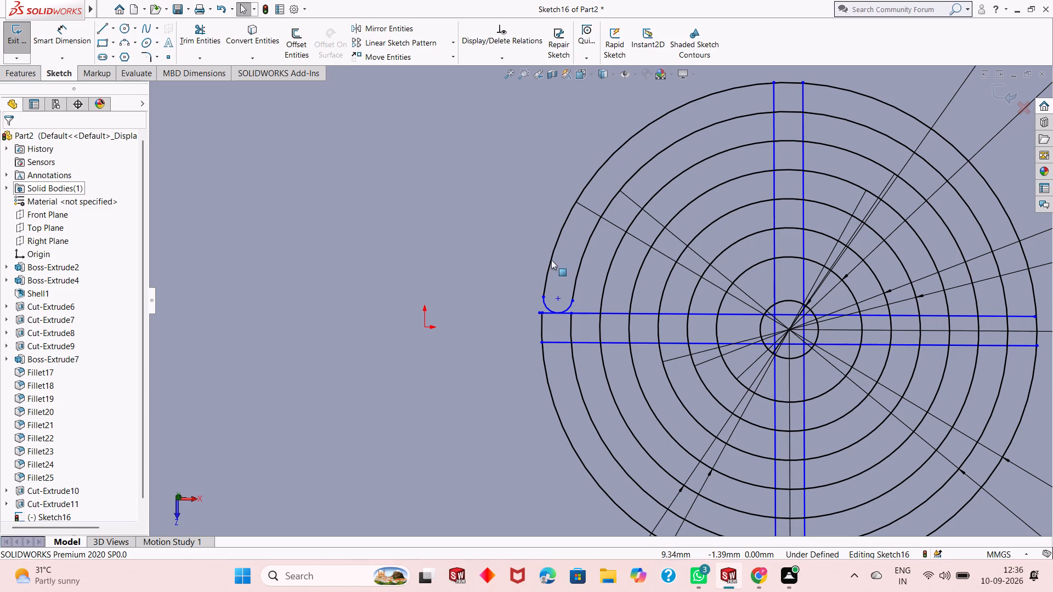
Sketch a circle of 1 mm radius between the two outermost circles, just below the lower horizontal rib line.
{"action": "left_click", "coordinate": [125, 27]}
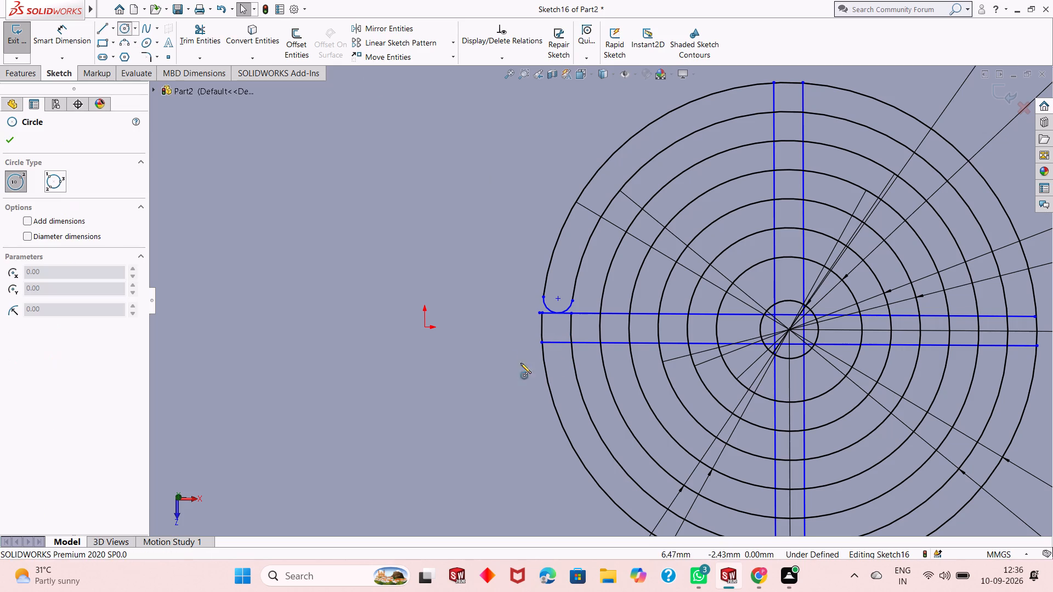
{"action": "left_click", "coordinate": [558, 356]}
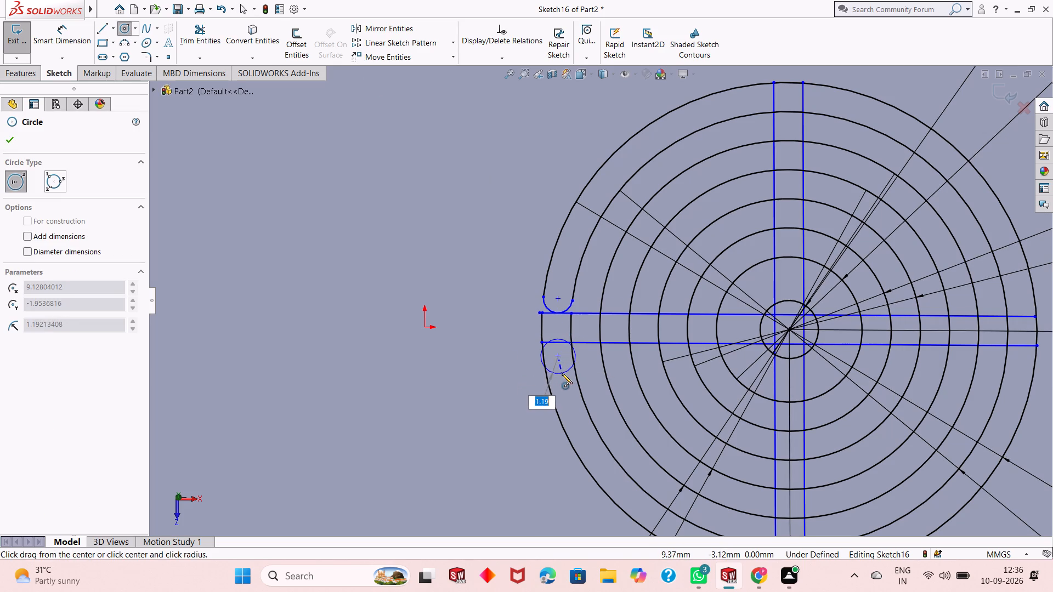
{"action": "key", "text": "1"}
{"action": "key", "text": "Return"}
{"action": "scroll", "coordinate": [571, 335], "scroll_direction": "down", "scroll_amount": 8}
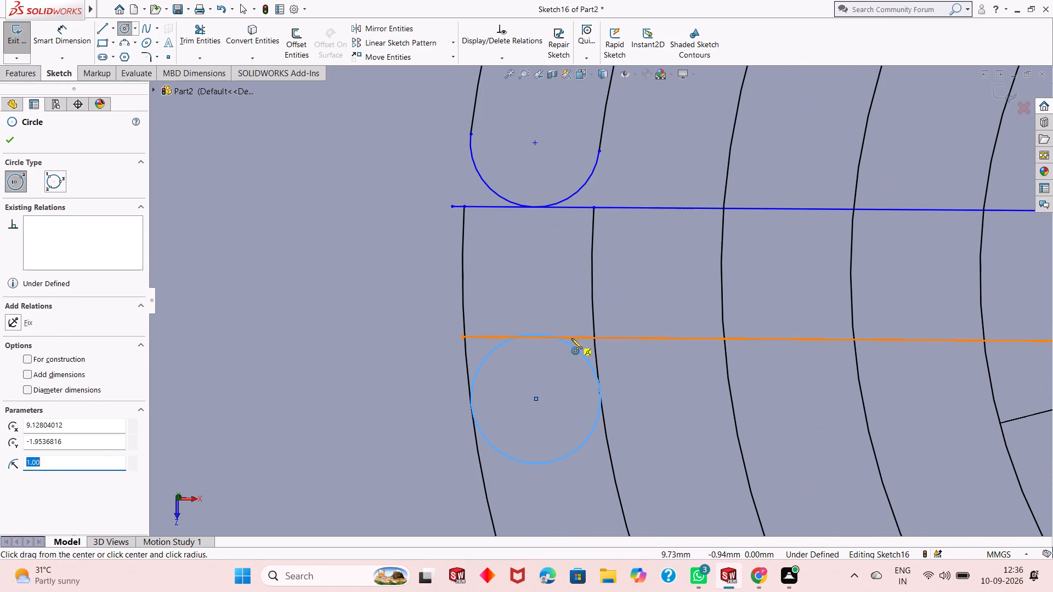
{"action": "key", "text": "Escape"}
{"action": "key", "text": "Escape"}
Make the new small circle tangent to the lower horizontal rib line.
{"action": "left_click", "coordinate": [579, 348]}
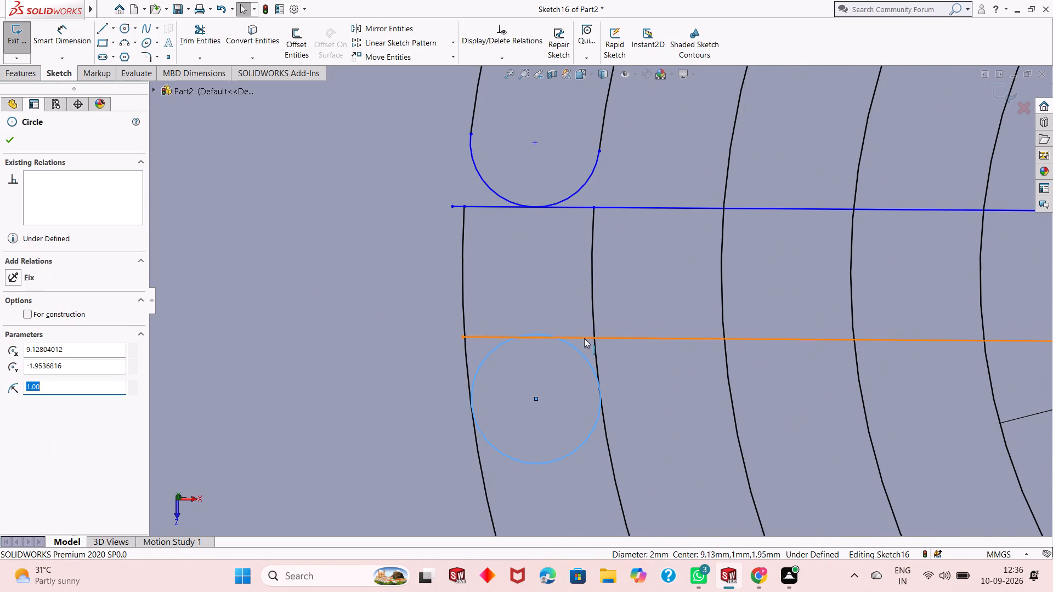
{"action": "left_click", "coordinate": [584, 338], "text": "ctrl"}
{"action": "left_click", "coordinate": [11, 332]}
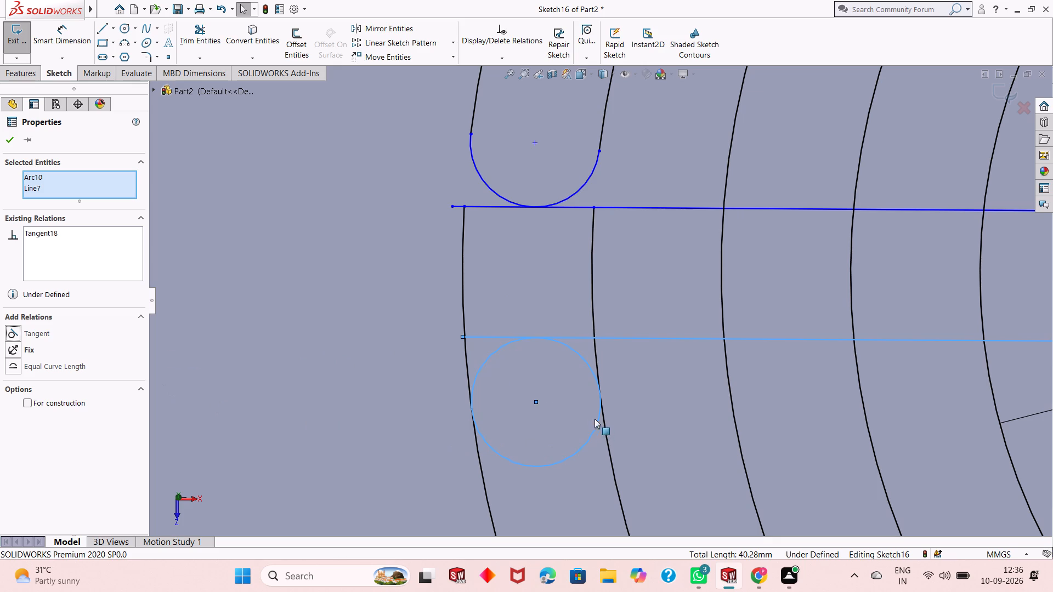
{"action": "scroll", "coordinate": [603, 392], "scroll_direction": "down", "scroll_amount": 7}
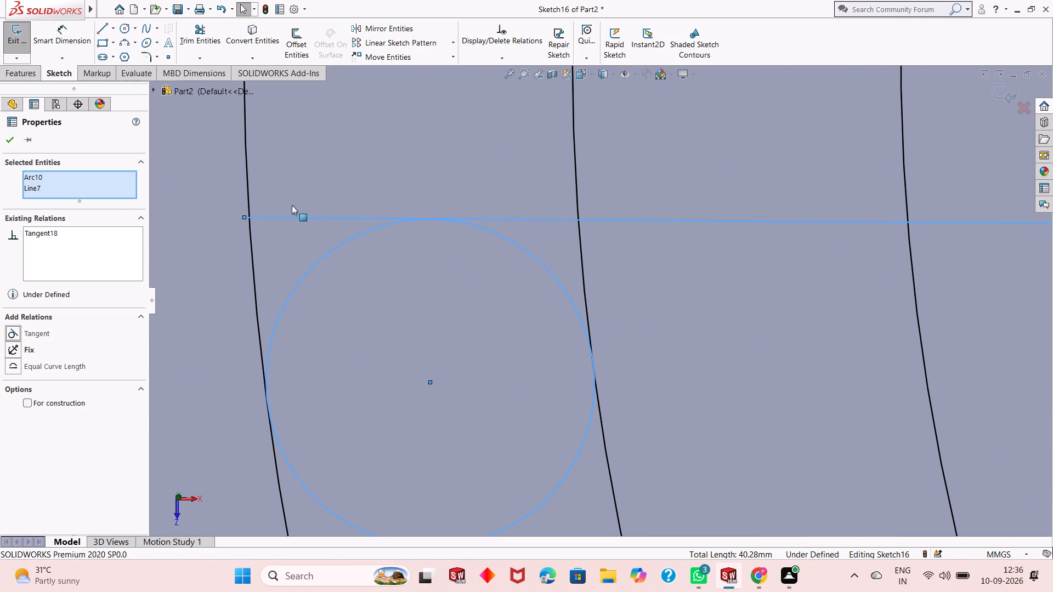
{"action": "left_click", "coordinate": [8, 141]}
{"action": "scroll", "coordinate": [342, 266], "scroll_direction": "up", "scroll_amount": 2}
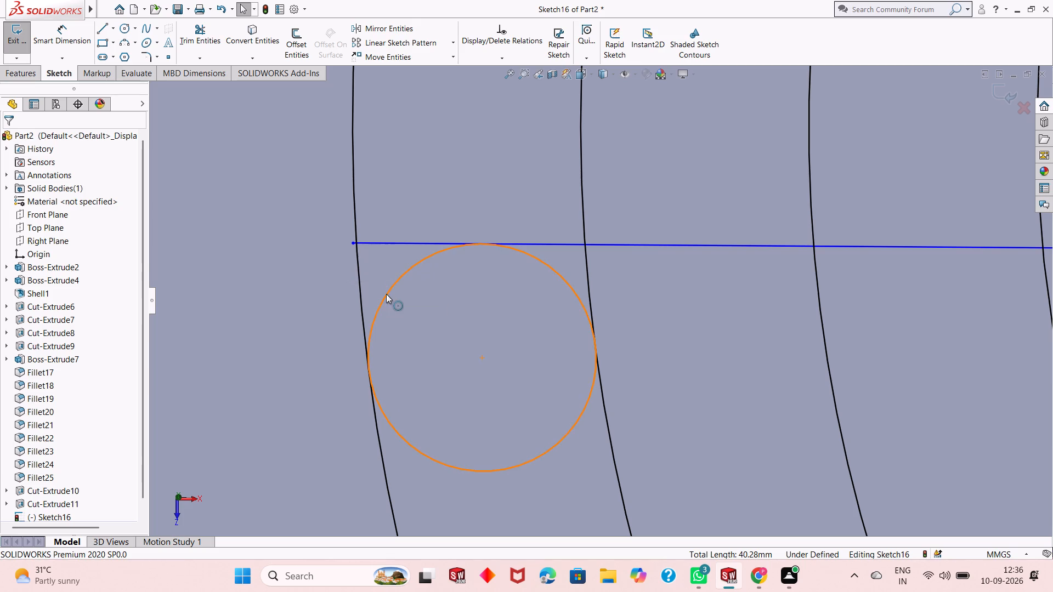
Make the small circle below the lower horizontal rib line tangent to the outermost grille circle.
{"action": "left_click", "coordinate": [386, 295]}
{"action": "left_click", "coordinate": [360, 302], "text": "ctrl"}
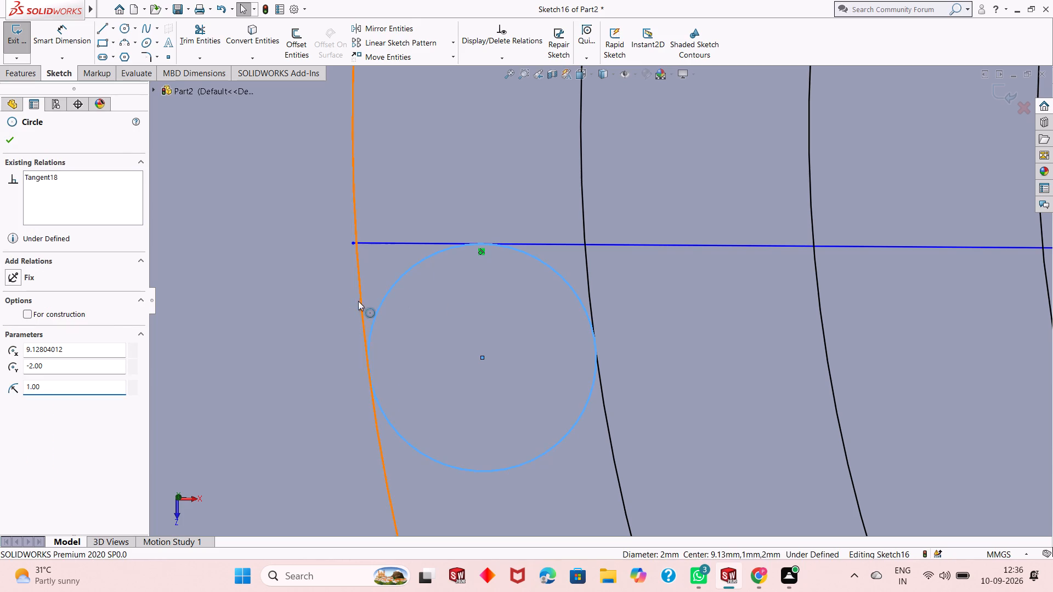
{"action": "left_click", "coordinate": [42, 351]}
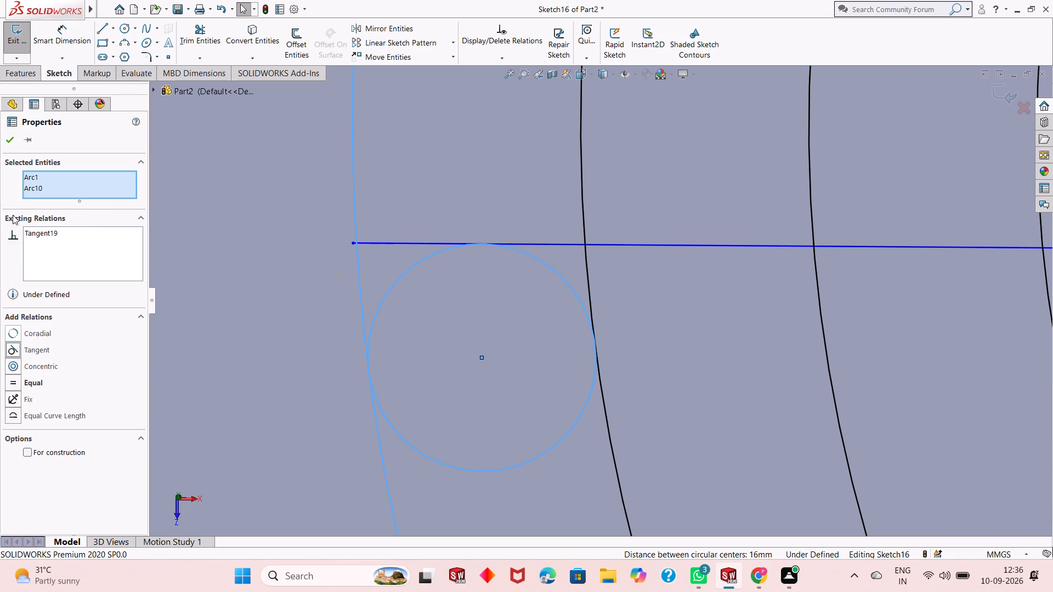
{"action": "left_click", "coordinate": [8, 135]}
Sketch a circle of 1 mm radius between the third and fourth grille circles from outside, just below the lower horizontal rib line.
{"action": "scroll", "coordinate": [334, 319], "scroll_direction": "up", "scroll_amount": 3}
{"action": "scroll", "coordinate": [529, 345], "scroll_direction": "up", "scroll_amount": 2}
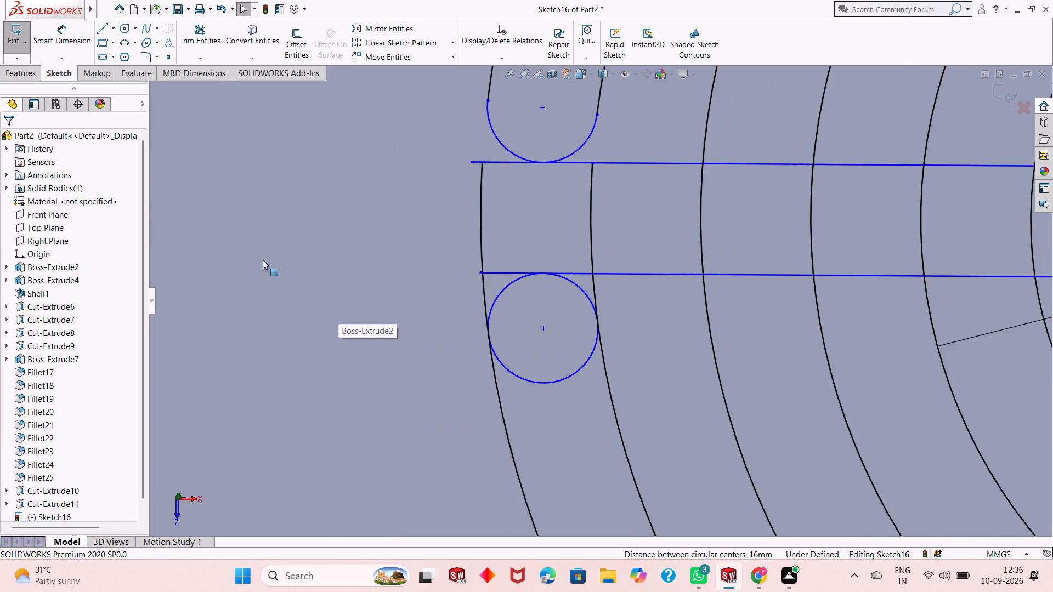
{"action": "scroll", "coordinate": [263, 260], "scroll_direction": "up", "scroll_amount": 4}
{"action": "scroll", "coordinate": [614, 319], "scroll_direction": "down", "scroll_amount": 2}
{"action": "scroll", "coordinate": [630, 308], "scroll_direction": "up", "scroll_amount": 2}
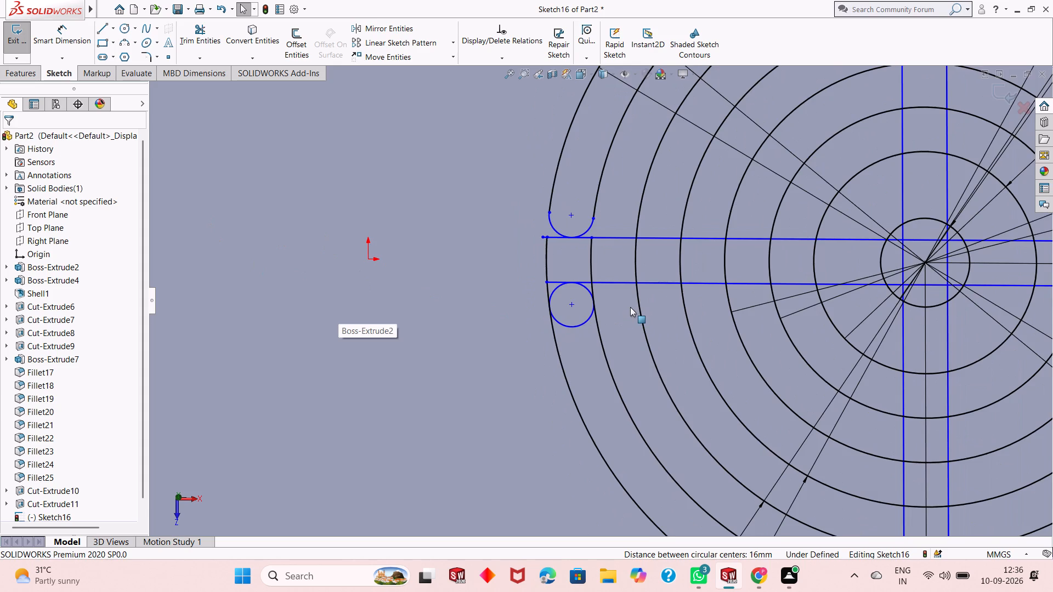
{"action": "scroll", "coordinate": [630, 307], "scroll_direction": "up", "scroll_amount": 2}
{"action": "scroll", "coordinate": [784, 293], "scroll_direction": "down", "scroll_amount": 1}
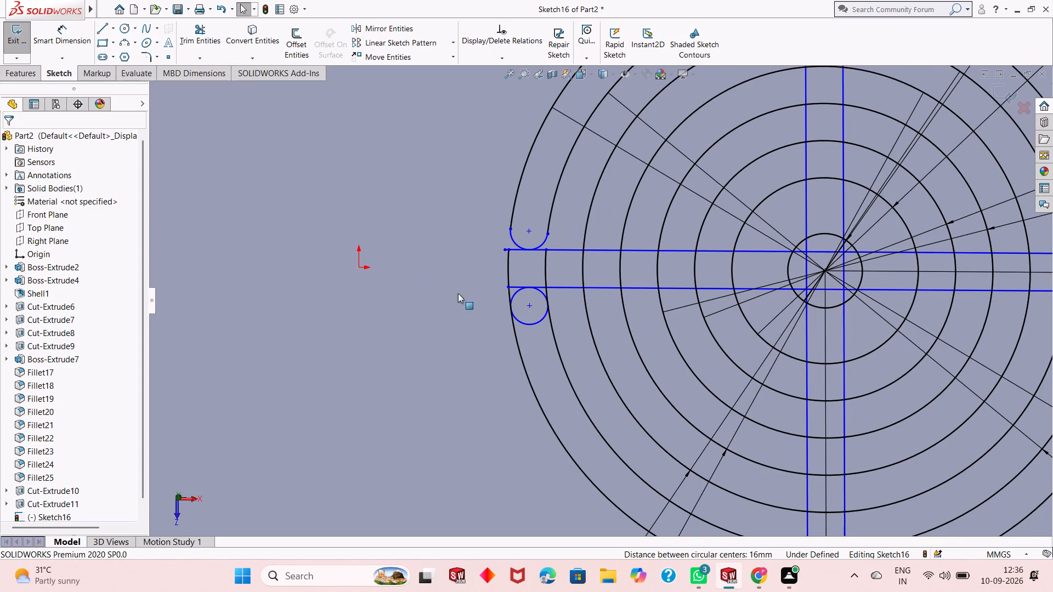
{"action": "left_click", "coordinate": [123, 31]}
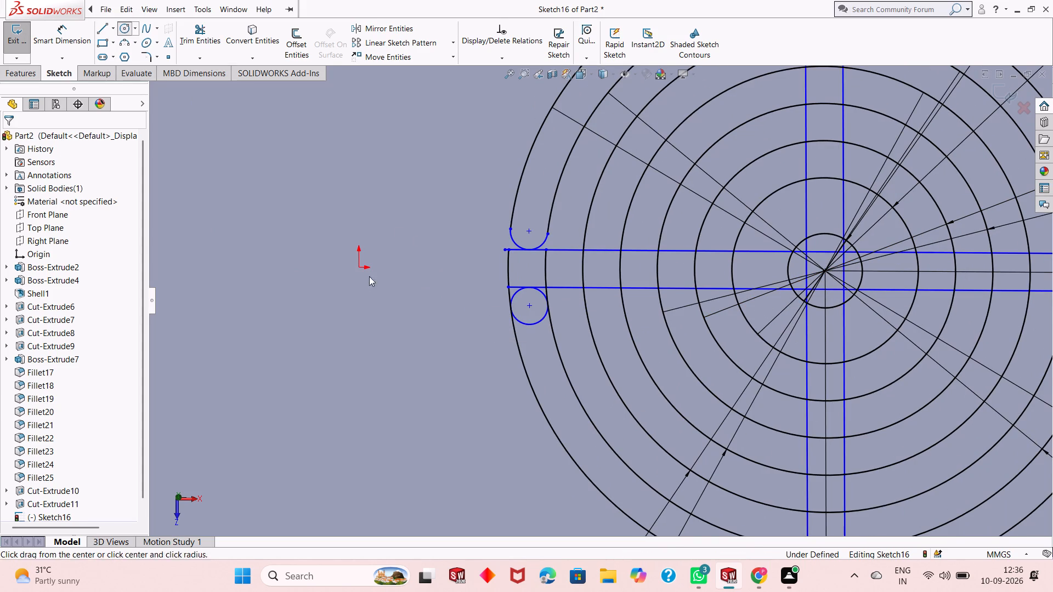
{"action": "left_click", "coordinate": [604, 307]}
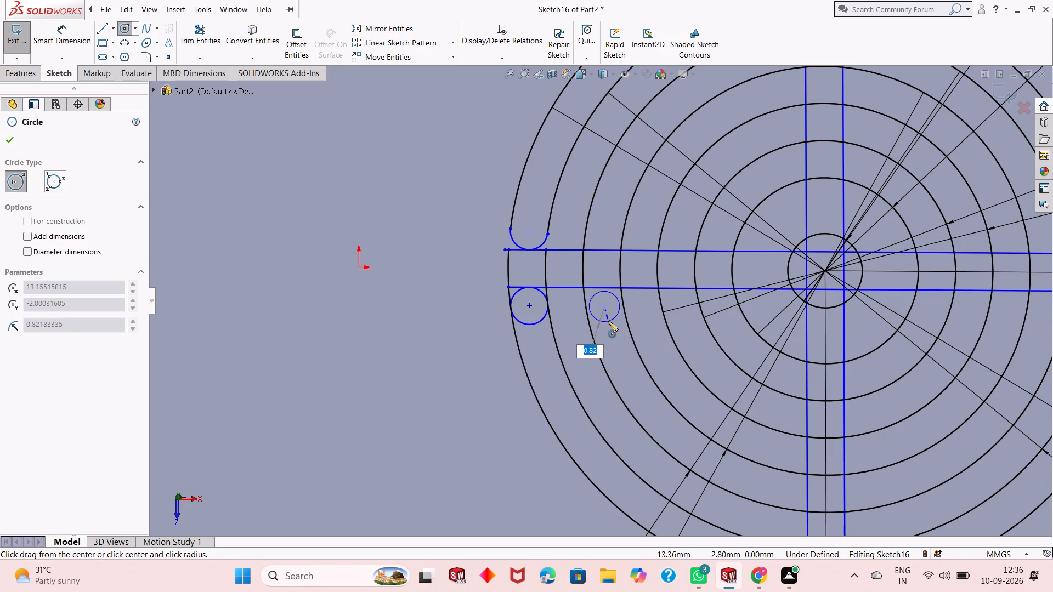
{"action": "key", "text": "1"}
{"action": "key", "text": "Return"}
{"action": "right_click", "coordinate": [608, 321]}
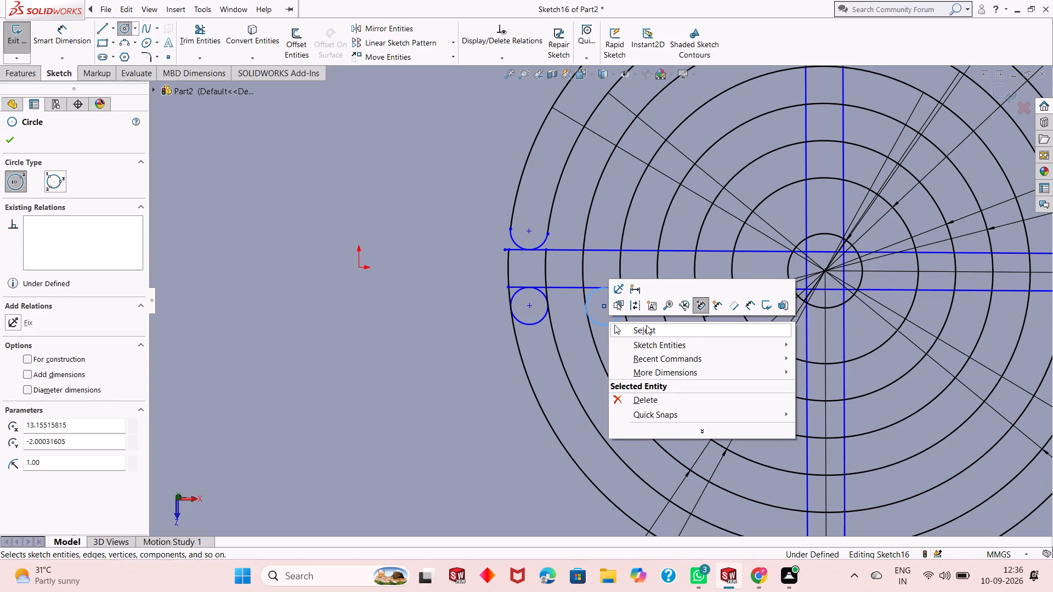
{"action": "left_click", "coordinate": [646, 326]}
Make the new small circle tangent to the lower horizontal rib line and to the third grille circle from outside.
{"action": "left_click", "coordinate": [612, 322]}
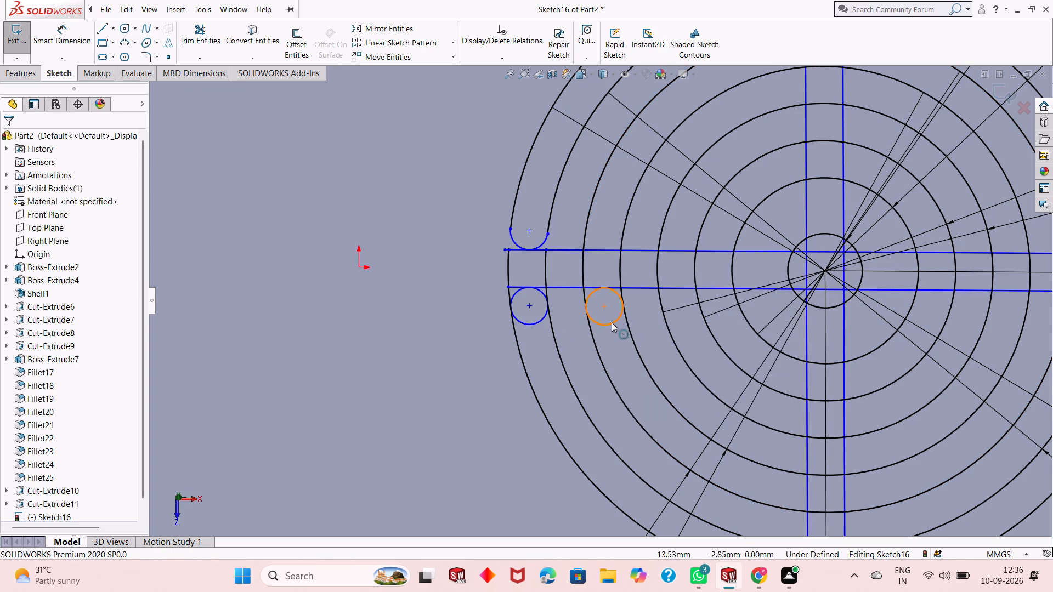
{"action": "left_click", "coordinate": [588, 288], "text": "ctrl"}
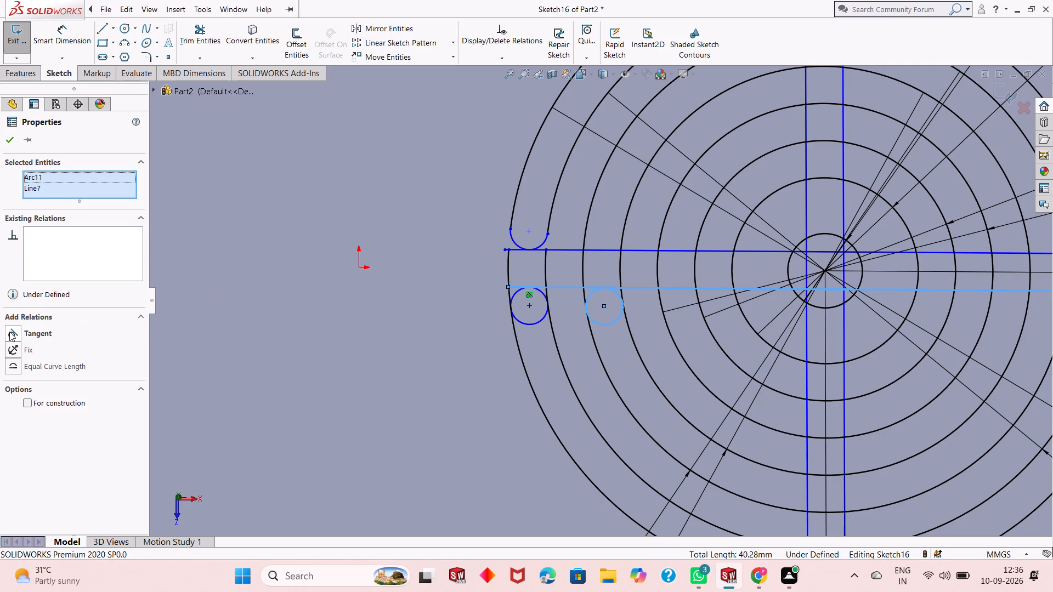
{"action": "left_click", "coordinate": [8, 333]}
{"action": "left_click", "coordinate": [12, 139]}
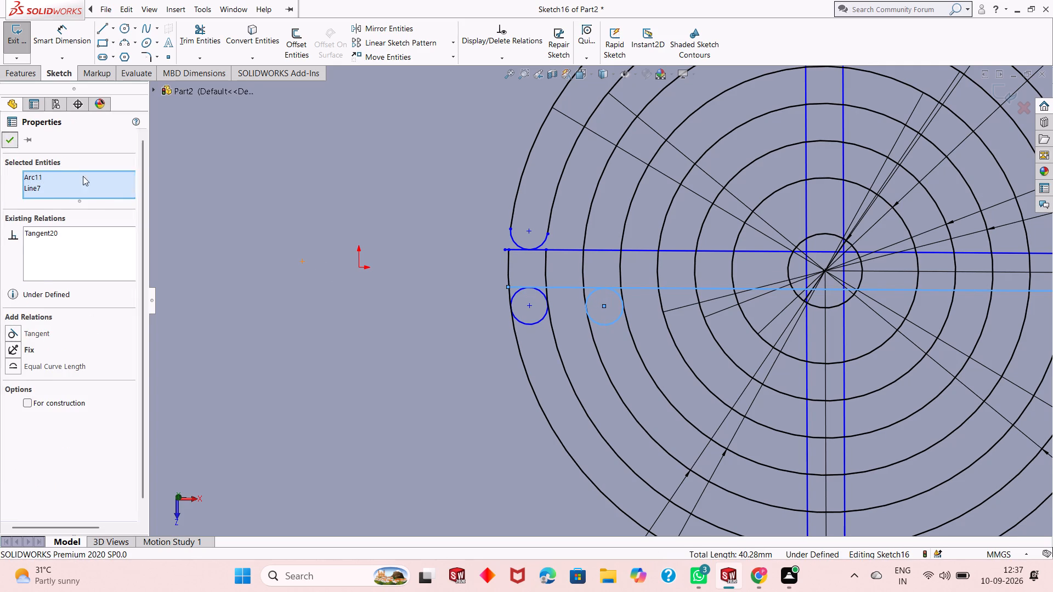
{"action": "left_click", "coordinate": [594, 324]}
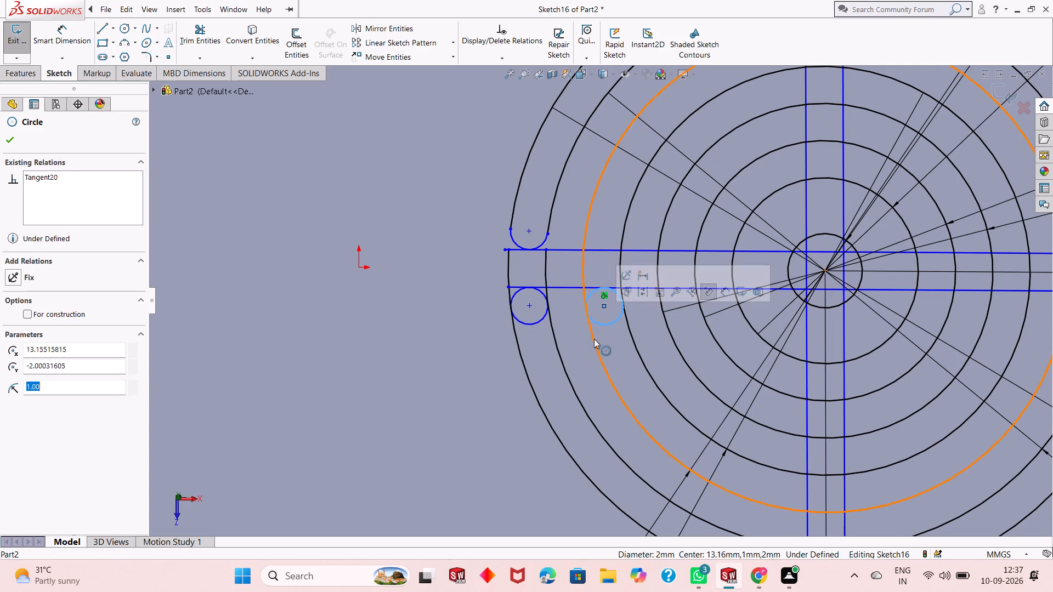
{"action": "left_click", "coordinate": [594, 340], "text": "ctrl"}
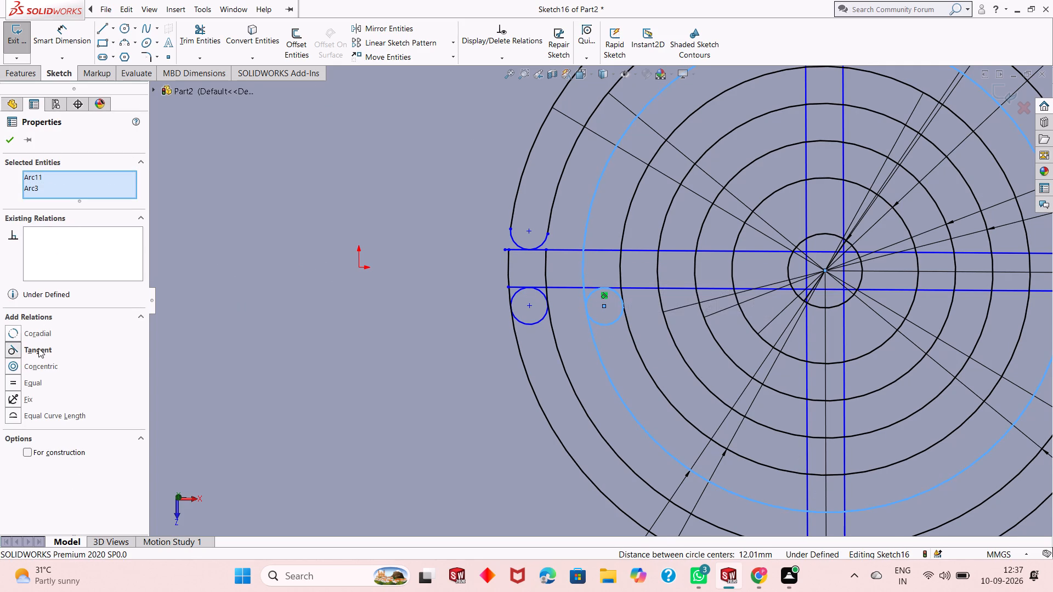
{"action": "left_click", "coordinate": [38, 348]}
{"action": "left_click", "coordinate": [13, 143]}
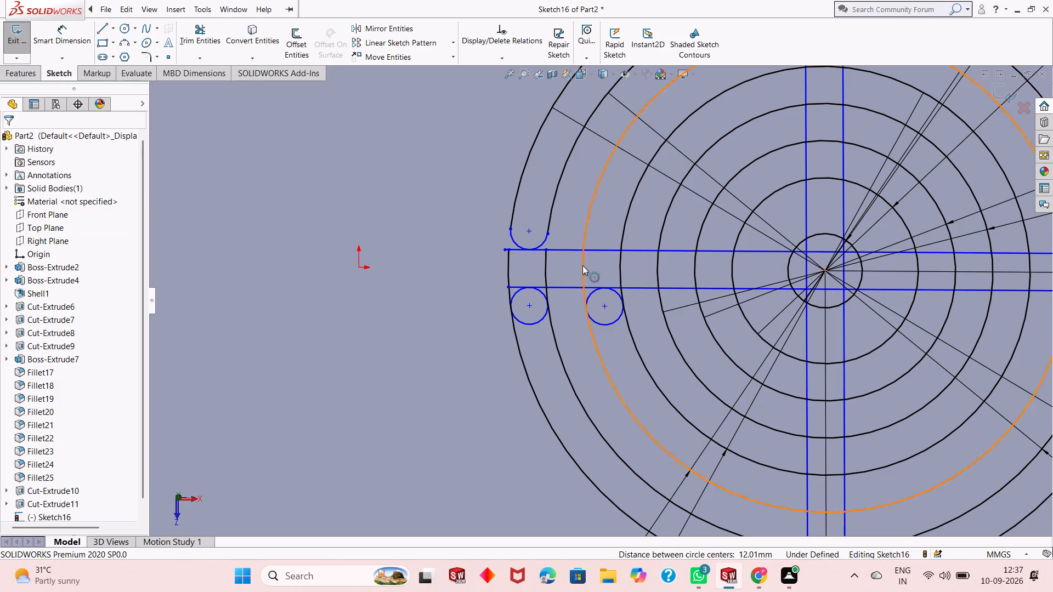
Sketch a circle of 1 mm radius between the fifth and sixth grille circles from outside, near the lower horizontal rib line.
{"action": "scroll", "coordinate": [621, 293], "scroll_direction": "down", "scroll_amount": 1}
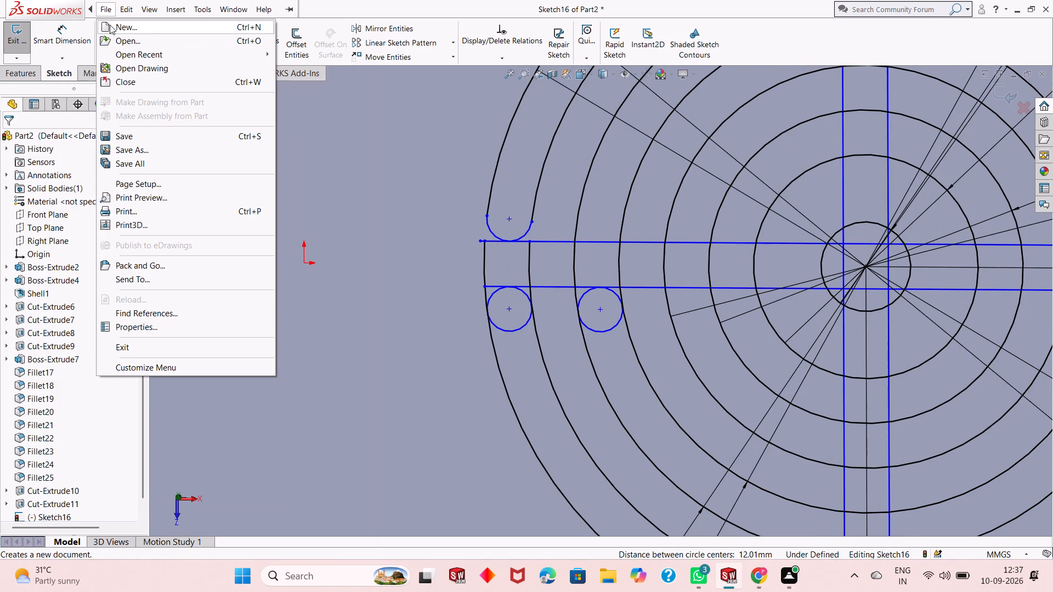
{"action": "key", "text": "Escape"}
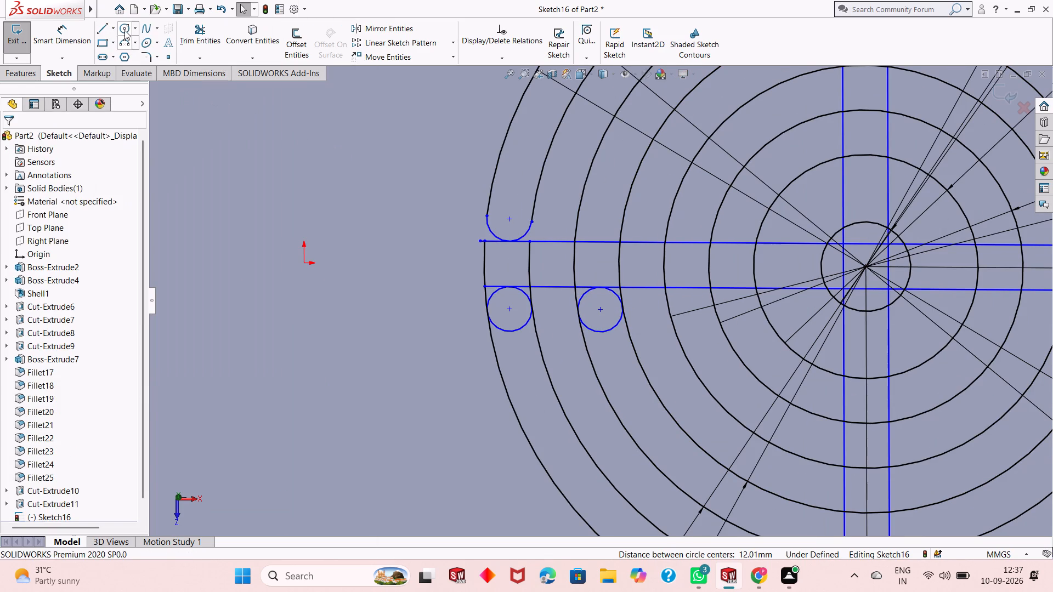
{"action": "left_click", "coordinate": [124, 30]}
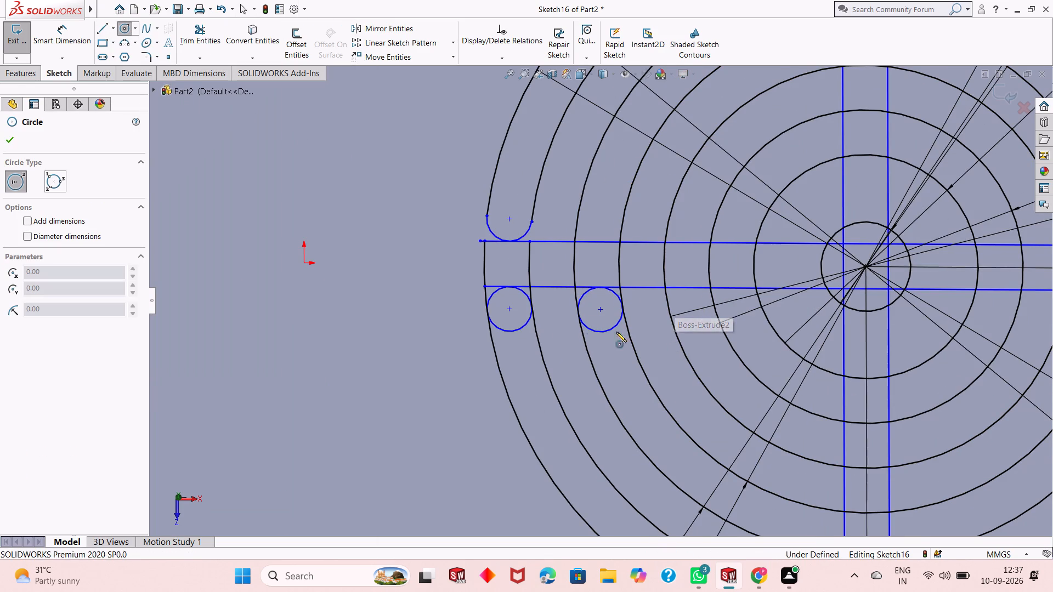
{"action": "scroll", "coordinate": [563, 309], "scroll_direction": "up", "scroll_amount": 1}
{"action": "scroll", "coordinate": [724, 265], "scroll_direction": "down", "scroll_amount": 1}
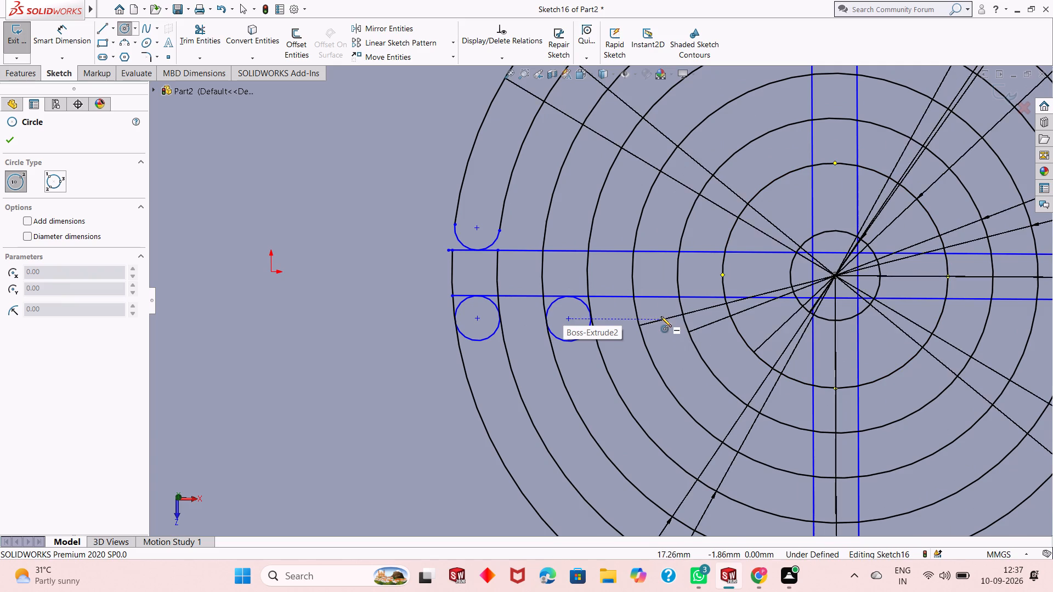
{"action": "left_click", "coordinate": [660, 316]}
{"action": "key", "text": "1"}
{"action": "key", "text": "Return"}
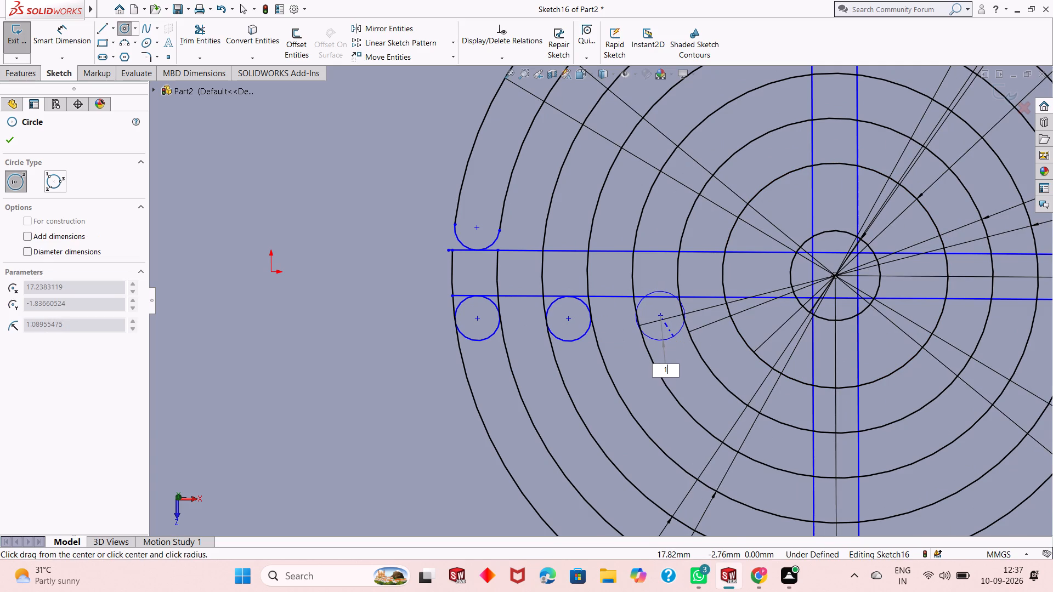
{"action": "key", "text": "Escape"}
{"action": "key", "text": "Escape"}
{"action": "key", "text": "Escape"}
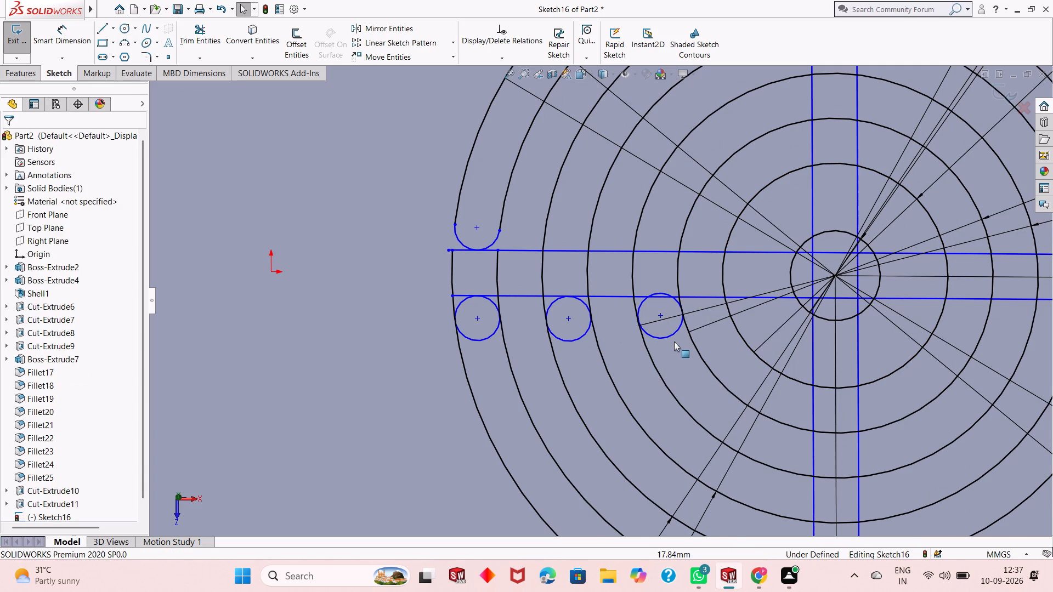
Make this small circle tangent to the lower horizontal rib line and to the fifth grille circle from outside.
{"action": "left_click", "coordinate": [672, 337]}
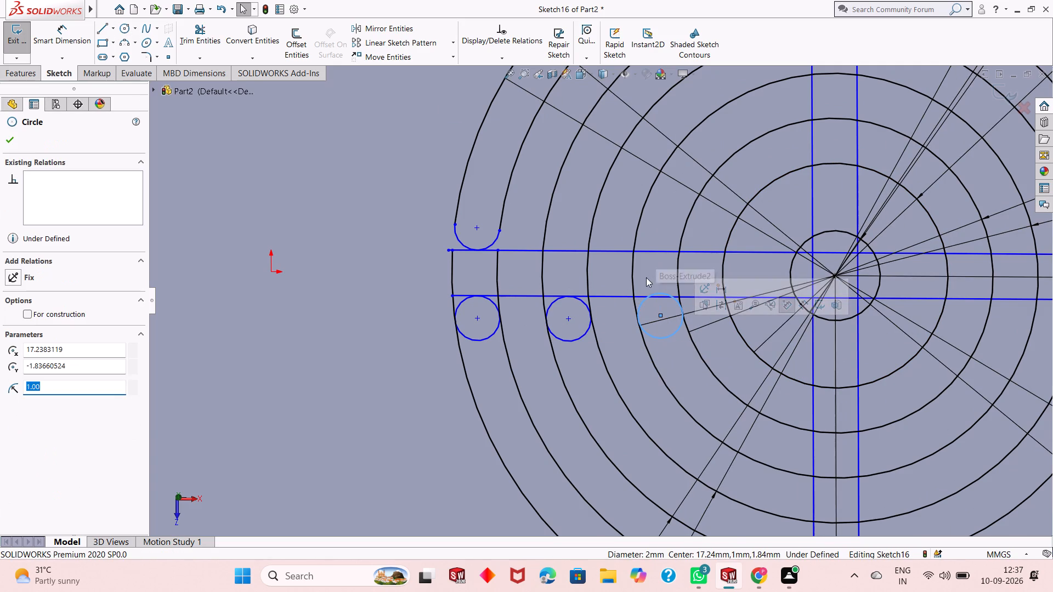
{"action": "left_click", "coordinate": [639, 299], "text": "ctrl"}
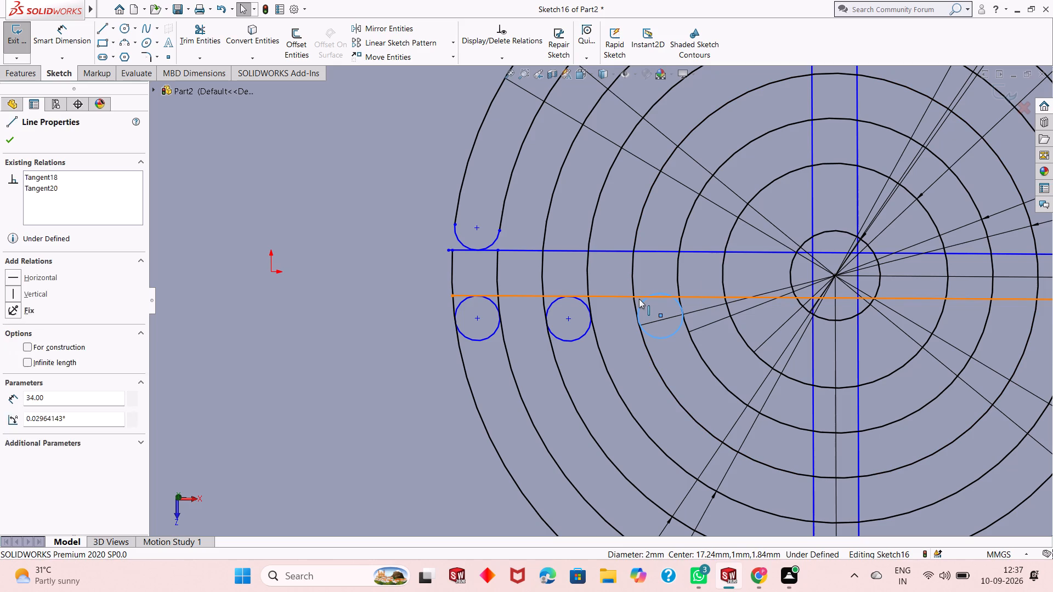
{"action": "left_click", "coordinate": [45, 331]}
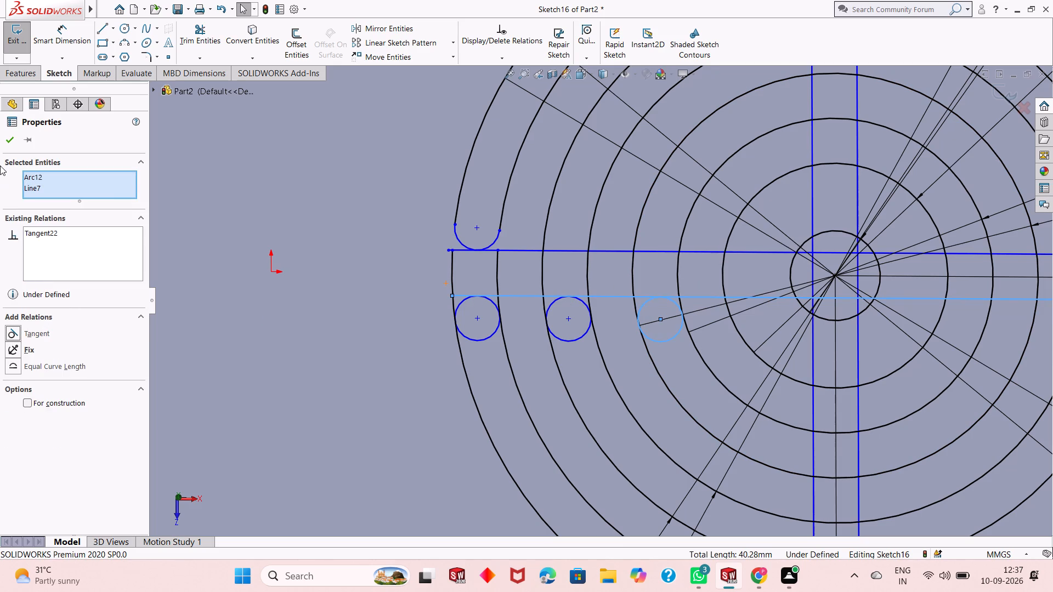
{"action": "left_click", "coordinate": [9, 143]}
{"action": "scroll", "coordinate": [662, 331], "scroll_direction": "down", "scroll_amount": 2}
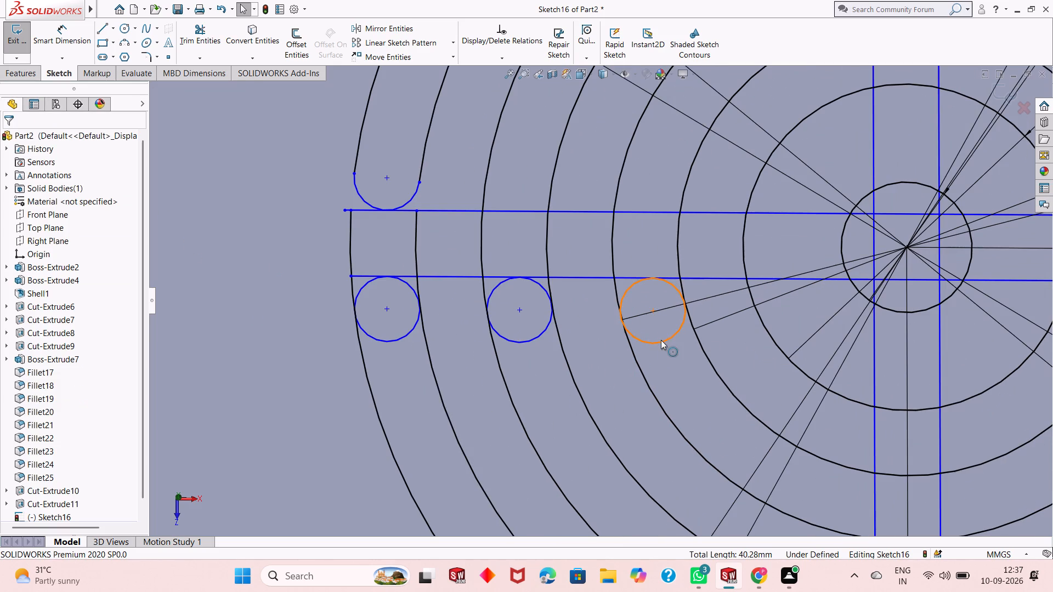
{"action": "left_click", "coordinate": [661, 341]}
{"action": "left_click", "coordinate": [638, 368], "text": "ctrl"}
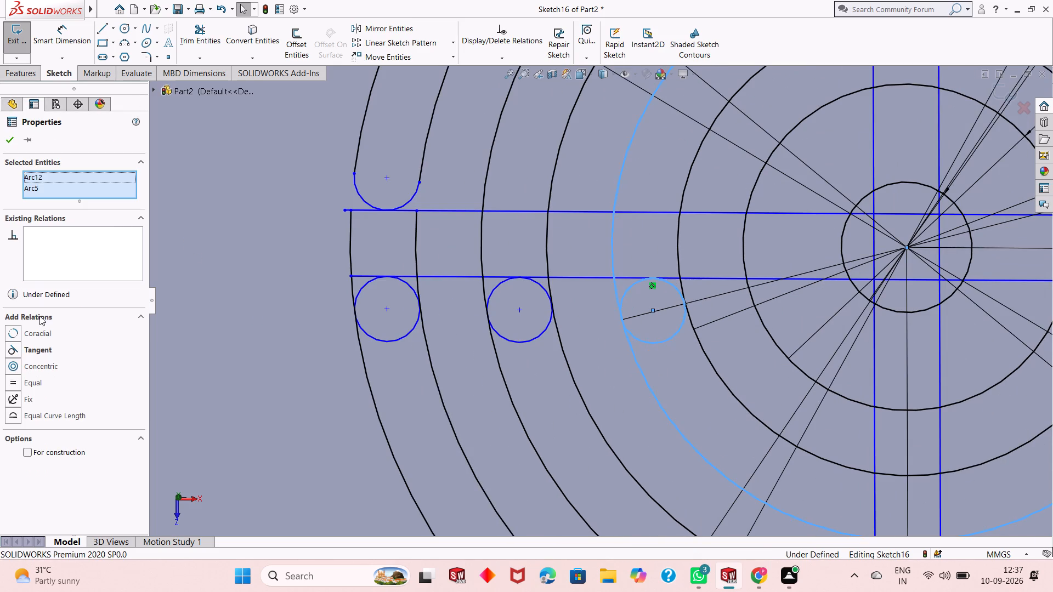
{"action": "left_click", "coordinate": [39, 354]}
{"action": "left_click", "coordinate": [2, 146]}
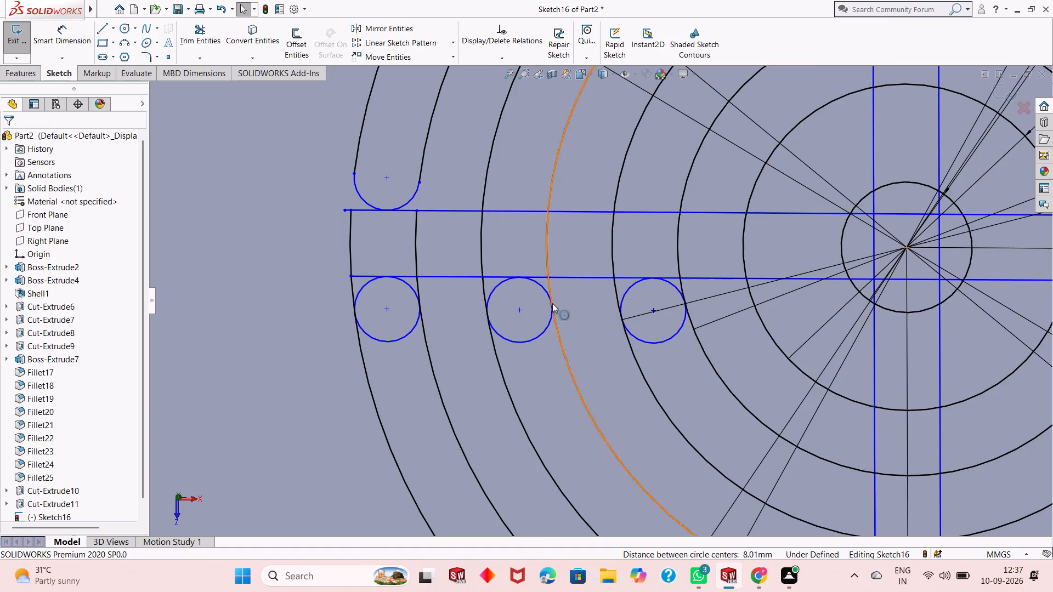
Sketch a circle of 1 mm radius between the third and fourth grille circles from outside, just above the upper horizontal rib line.
{"action": "scroll", "coordinate": [549, 315], "scroll_direction": "up", "scroll_amount": 6}
{"action": "scroll", "coordinate": [614, 235], "scroll_direction": "down", "scroll_amount": 3}
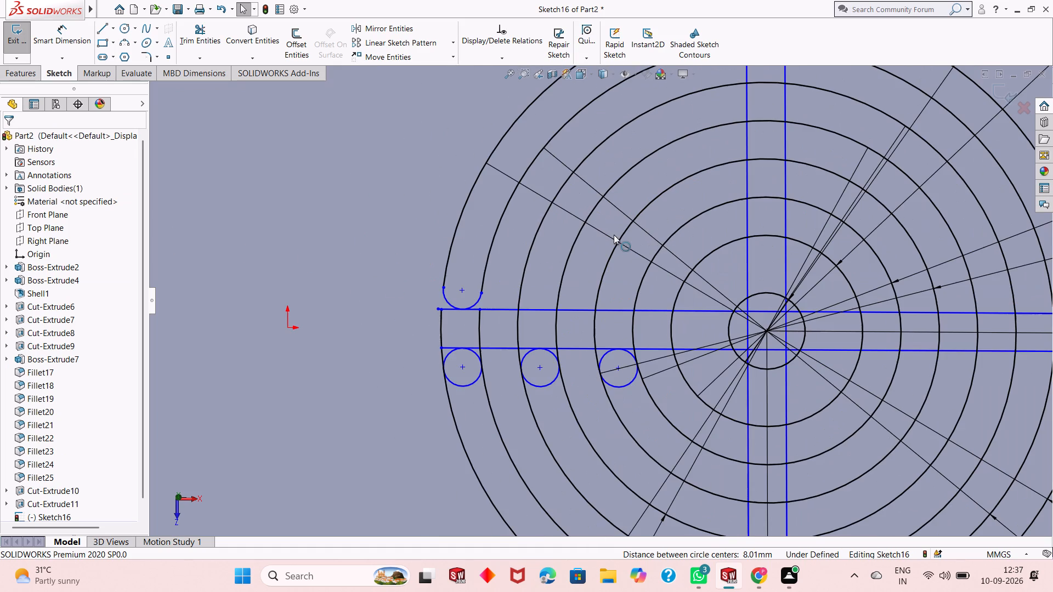
{"action": "left_click", "coordinate": [130, 27]}
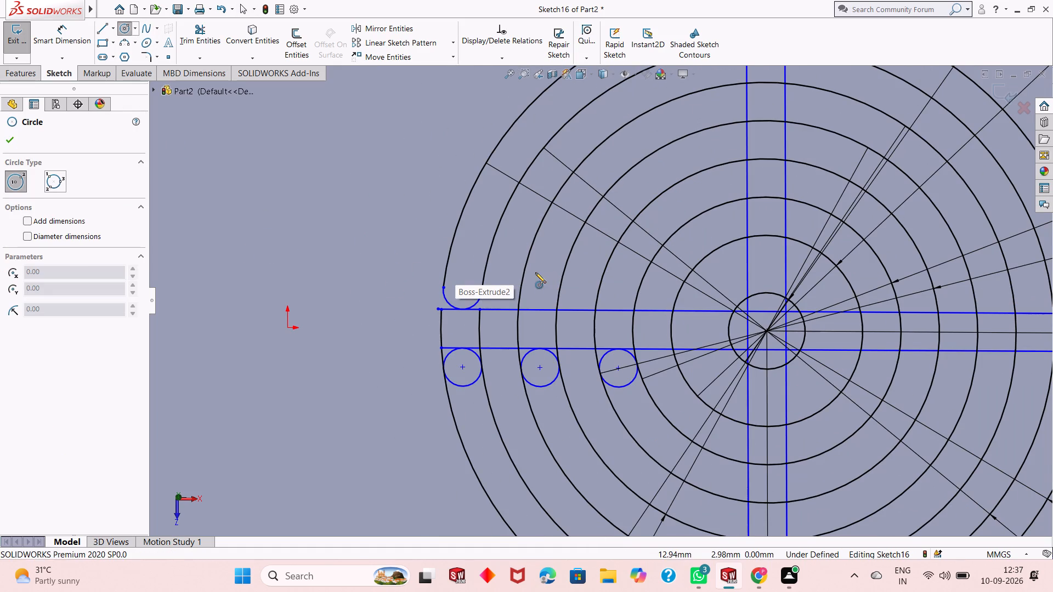
{"action": "left_click", "coordinate": [542, 276]}
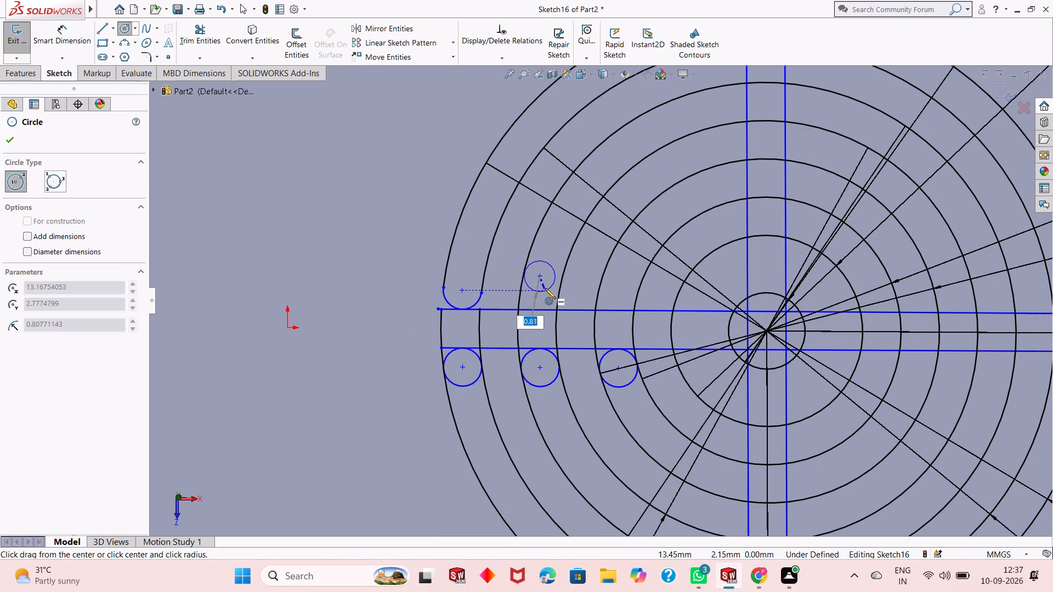
{"action": "key", "text": "1"}
{"action": "key", "text": "Return"}
{"action": "right_click", "coordinate": [545, 288]}
{"action": "left_click", "coordinate": [567, 298]}
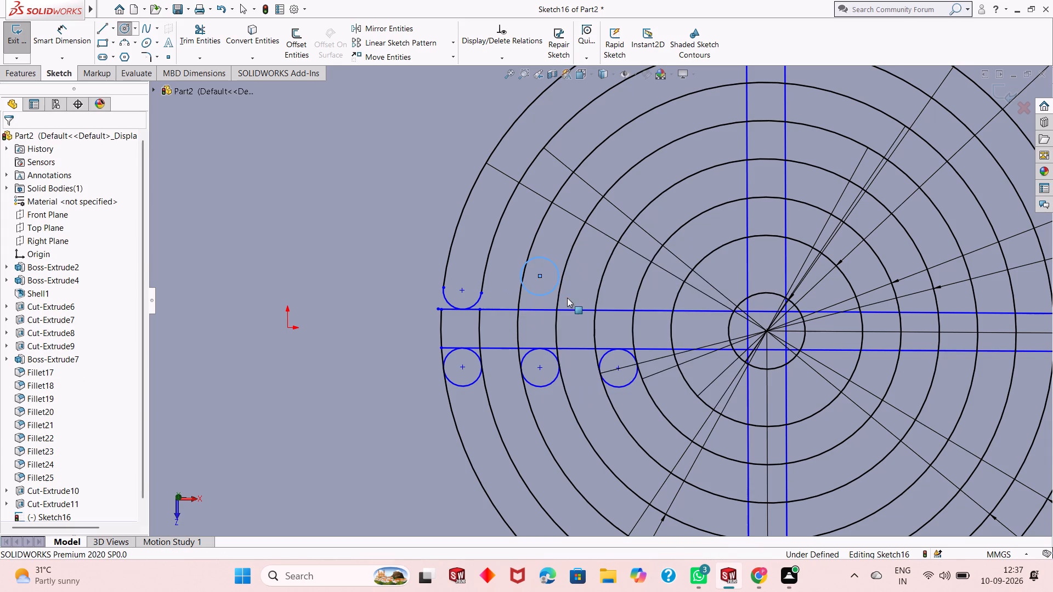
Make the new upper circle tangent to the upper horizontal rib line and to the third grille circle from outside.
{"action": "left_click", "coordinate": [550, 295]}
{"action": "left_click", "coordinate": [546, 310], "text": "ctrl"}
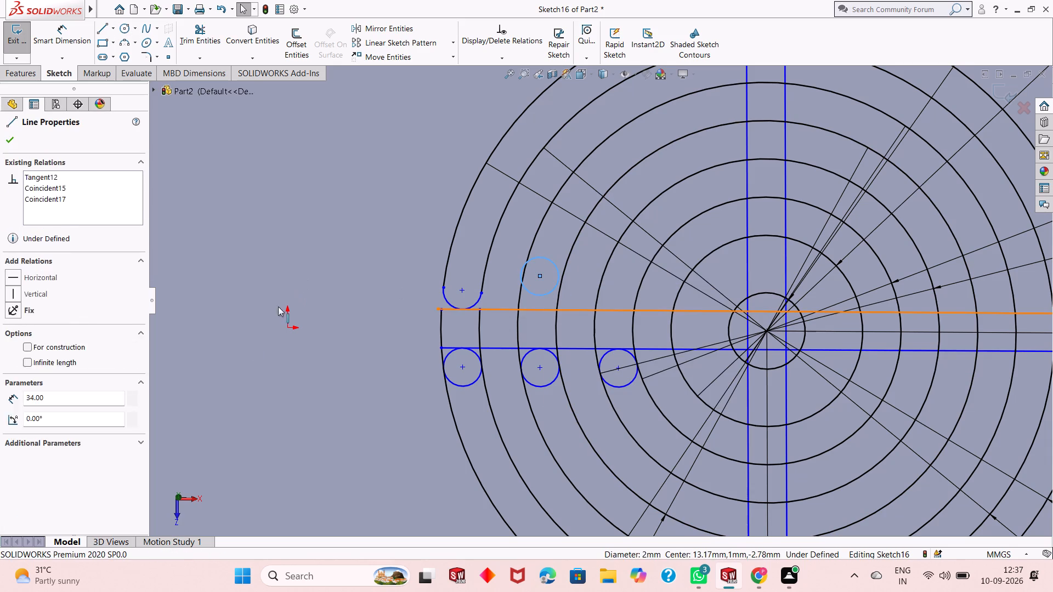
{"action": "left_click", "coordinate": [33, 332]}
{"action": "left_click", "coordinate": [10, 141]}
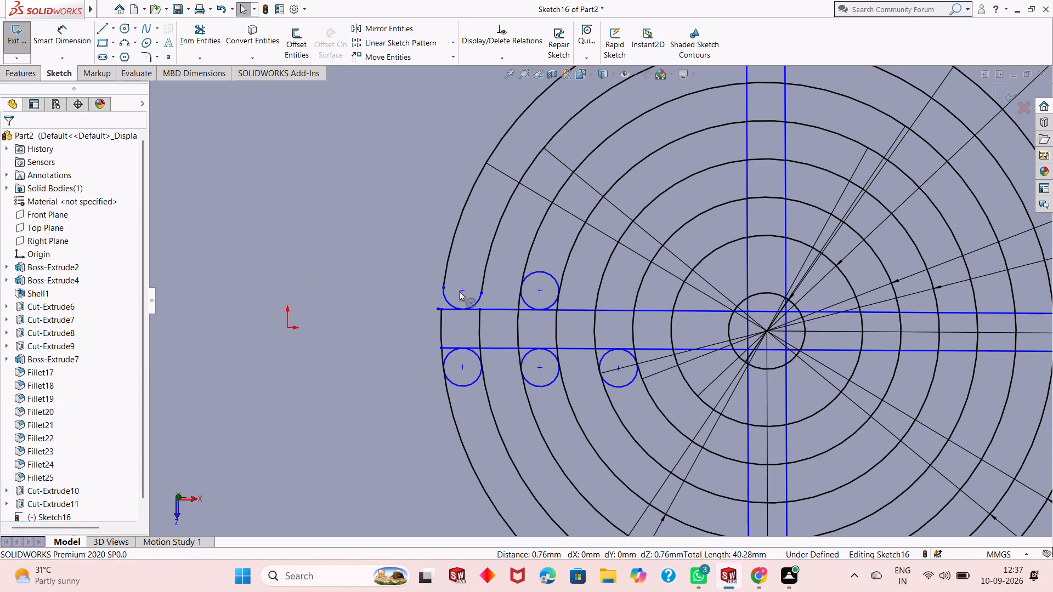
{"action": "left_click", "coordinate": [554, 300]}
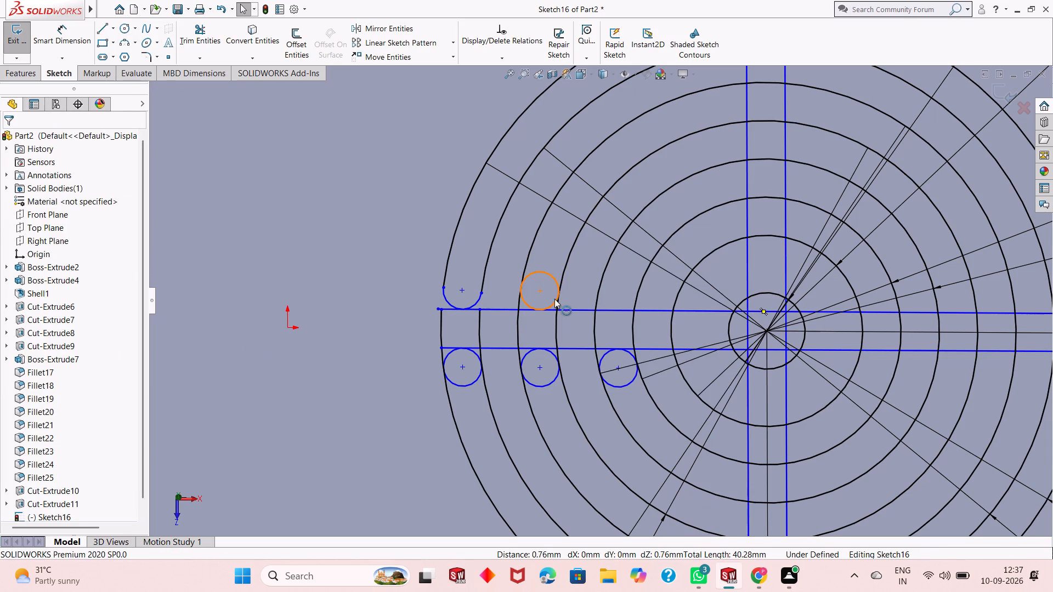
{"action": "left_click", "coordinate": [527, 252], "text": "ctrl"}
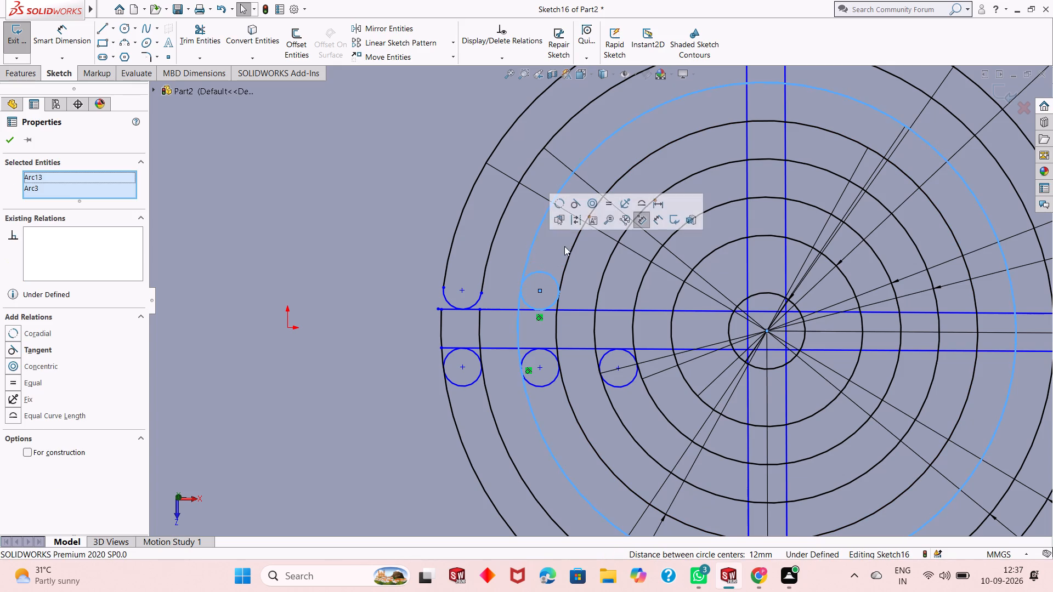
{"action": "left_click", "coordinate": [573, 200]}
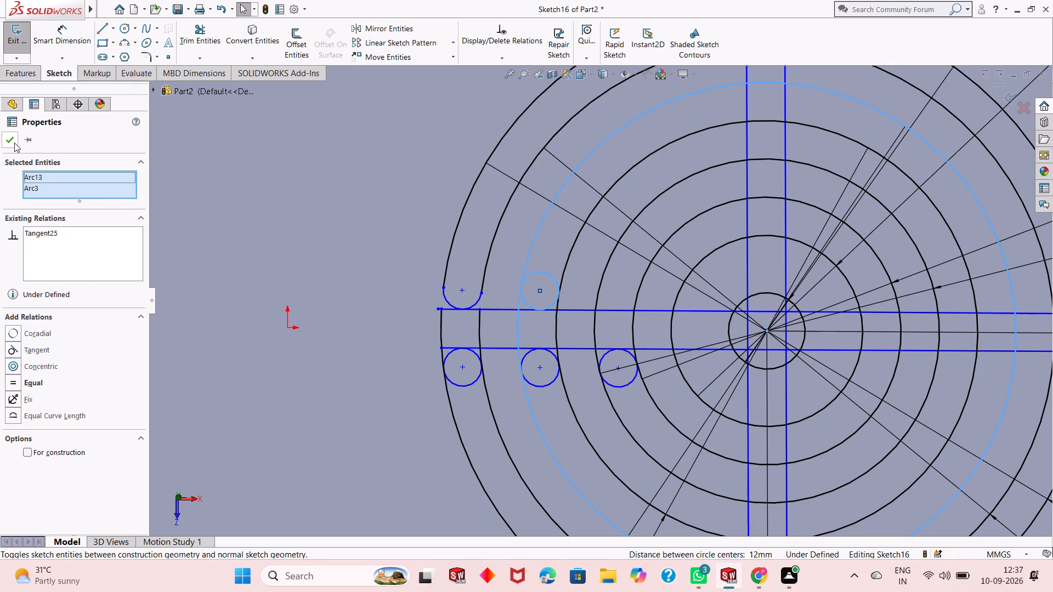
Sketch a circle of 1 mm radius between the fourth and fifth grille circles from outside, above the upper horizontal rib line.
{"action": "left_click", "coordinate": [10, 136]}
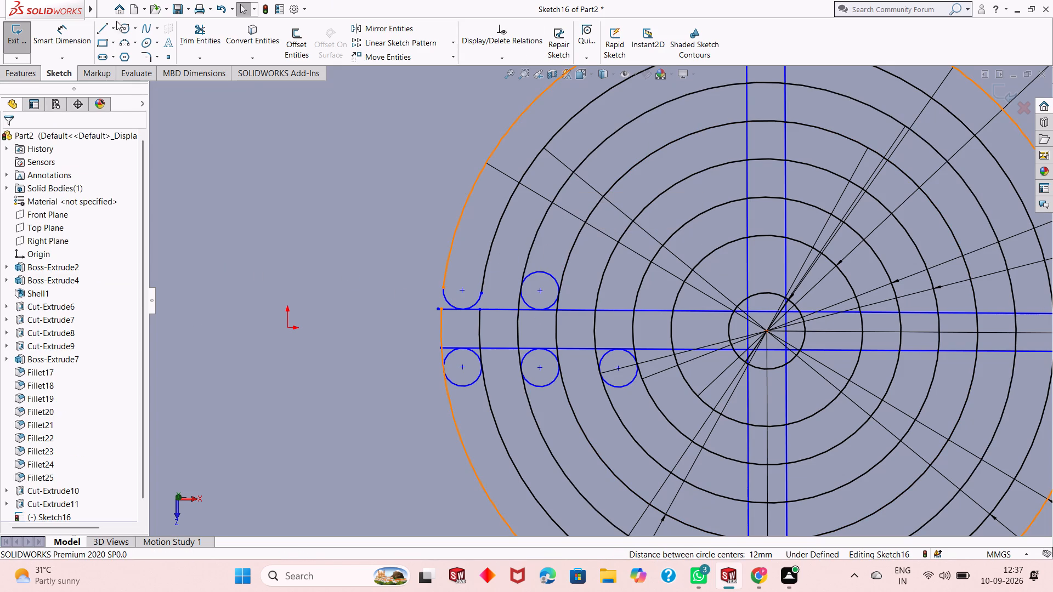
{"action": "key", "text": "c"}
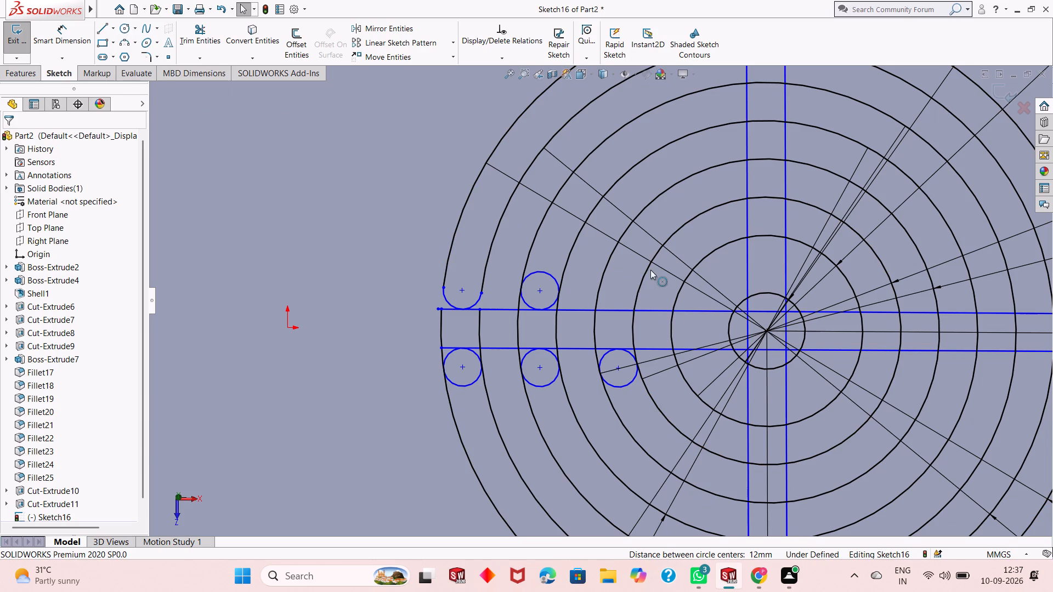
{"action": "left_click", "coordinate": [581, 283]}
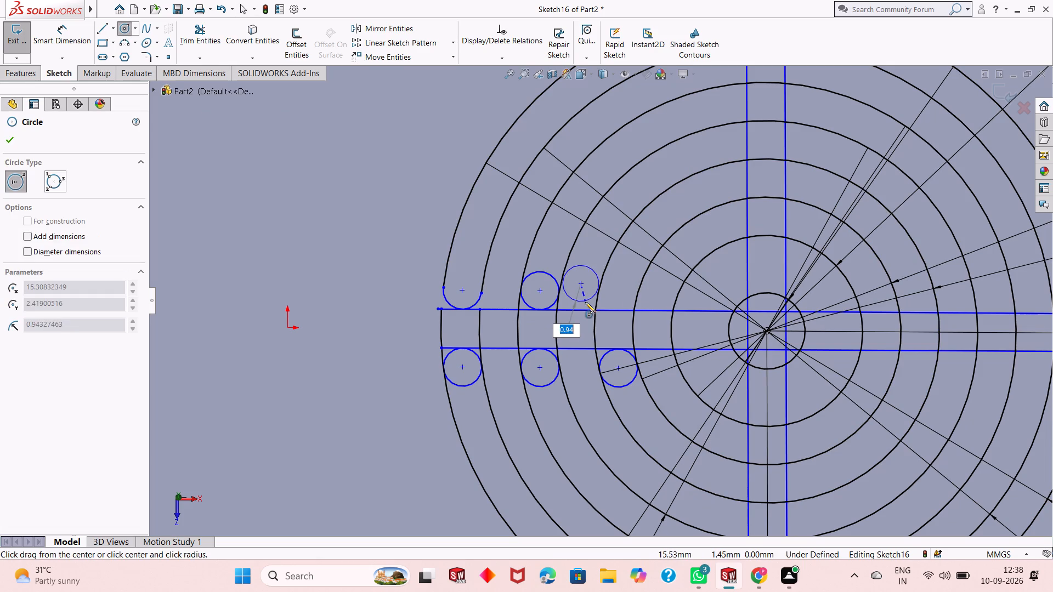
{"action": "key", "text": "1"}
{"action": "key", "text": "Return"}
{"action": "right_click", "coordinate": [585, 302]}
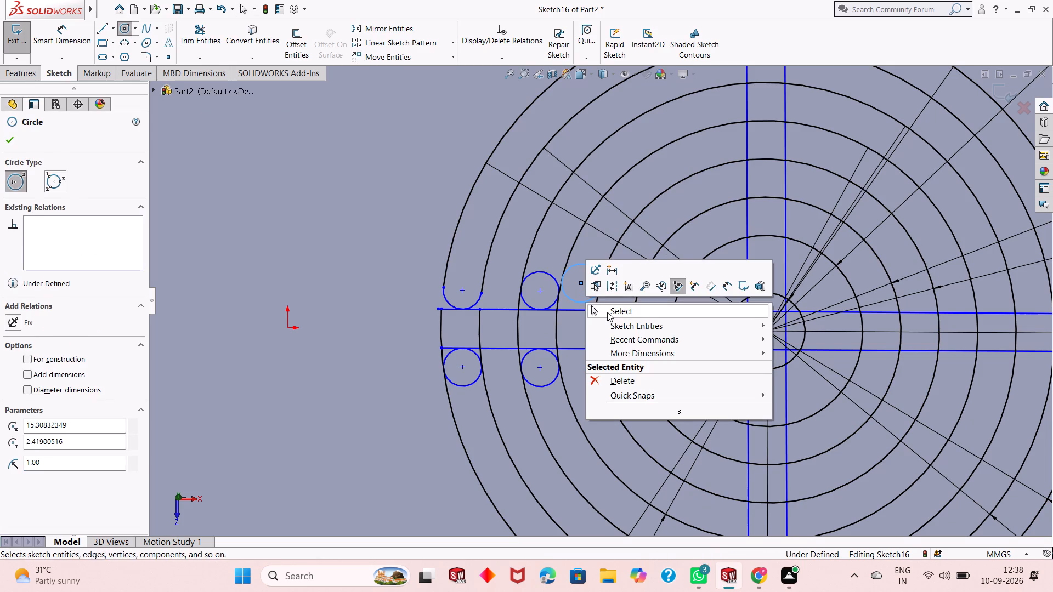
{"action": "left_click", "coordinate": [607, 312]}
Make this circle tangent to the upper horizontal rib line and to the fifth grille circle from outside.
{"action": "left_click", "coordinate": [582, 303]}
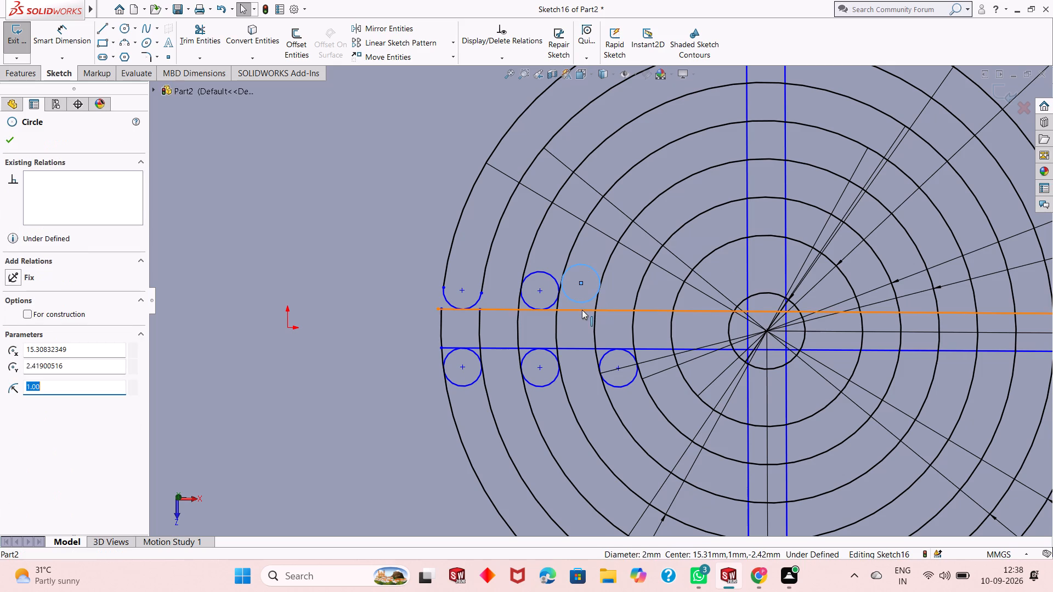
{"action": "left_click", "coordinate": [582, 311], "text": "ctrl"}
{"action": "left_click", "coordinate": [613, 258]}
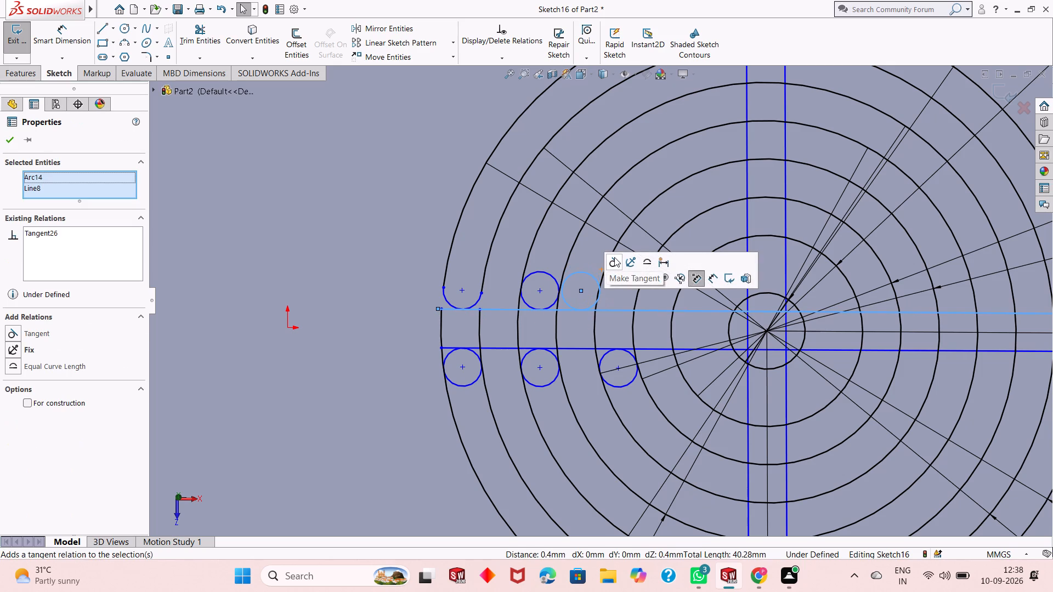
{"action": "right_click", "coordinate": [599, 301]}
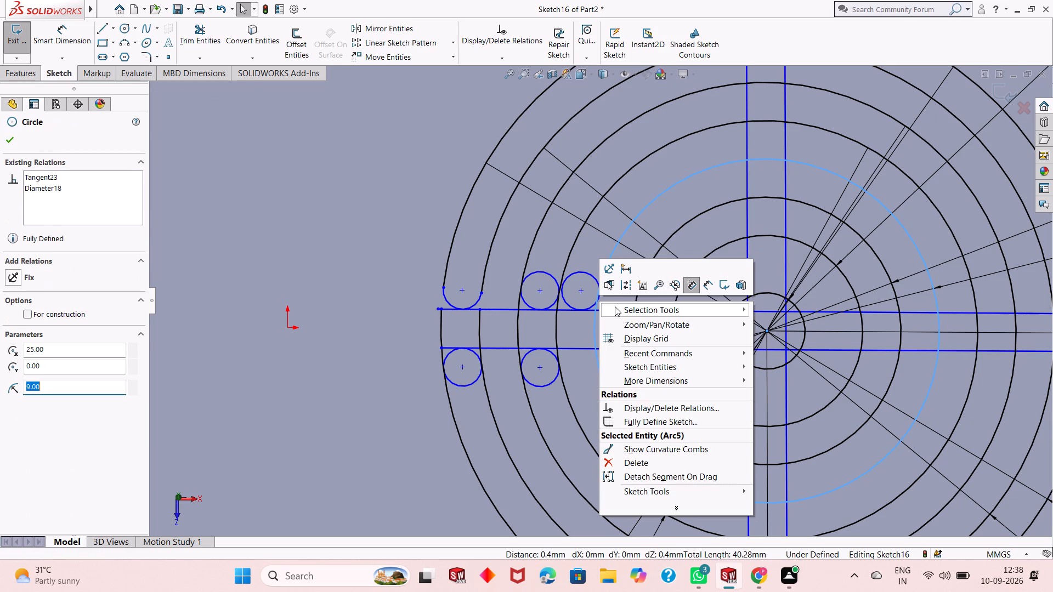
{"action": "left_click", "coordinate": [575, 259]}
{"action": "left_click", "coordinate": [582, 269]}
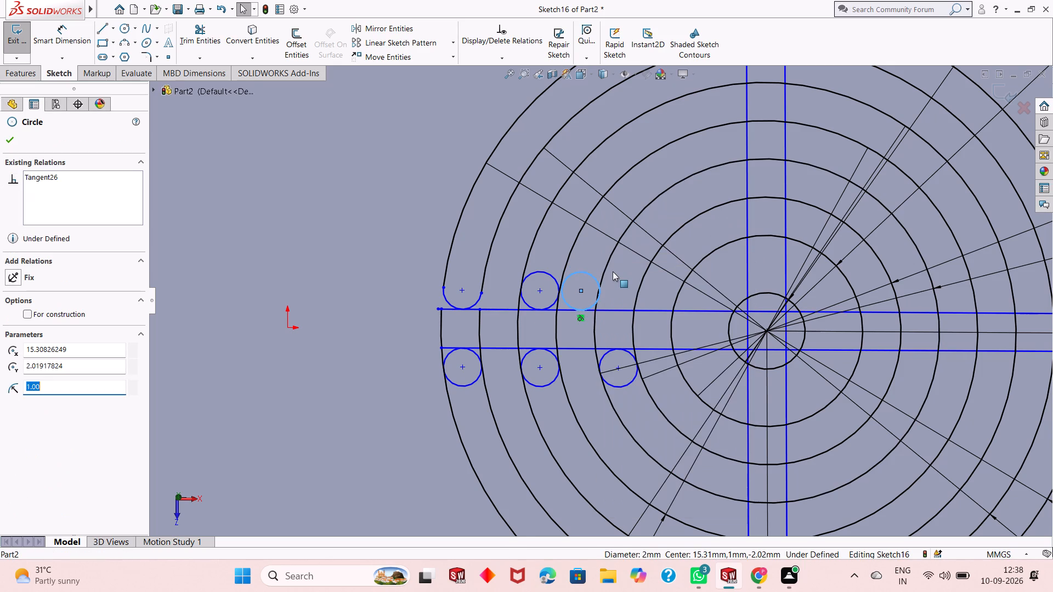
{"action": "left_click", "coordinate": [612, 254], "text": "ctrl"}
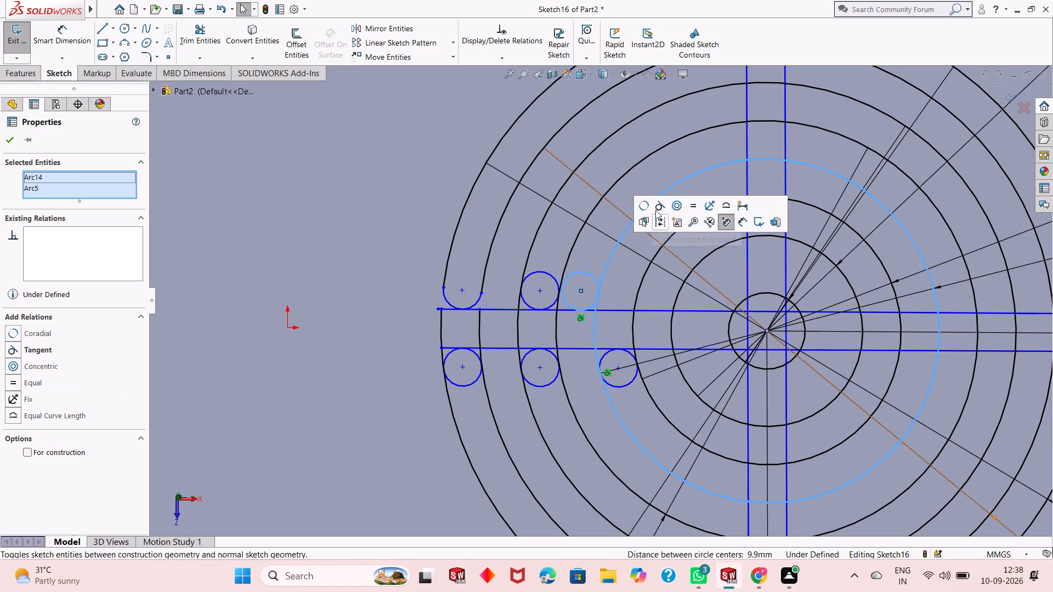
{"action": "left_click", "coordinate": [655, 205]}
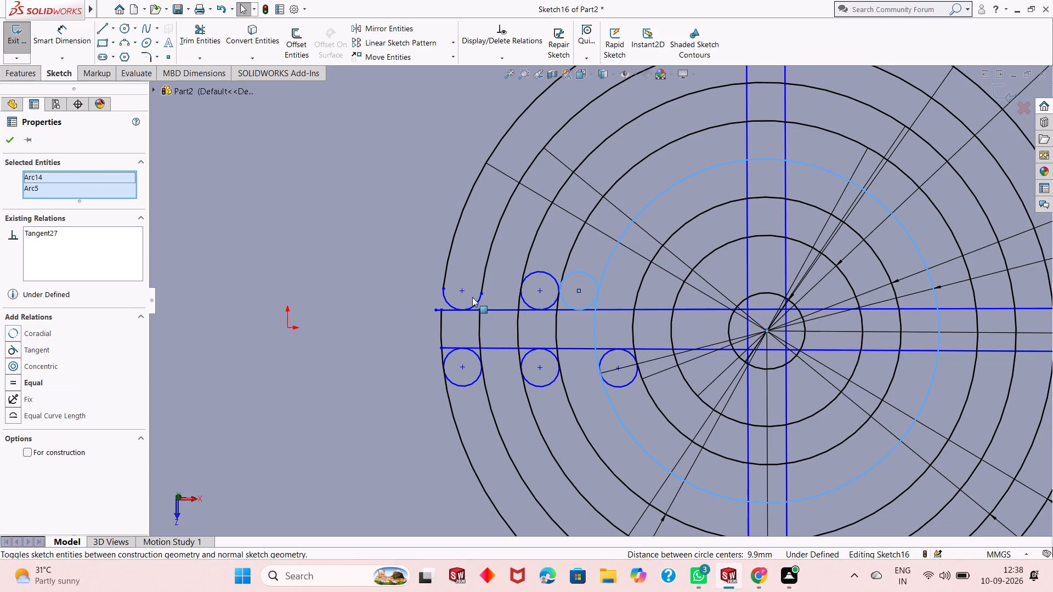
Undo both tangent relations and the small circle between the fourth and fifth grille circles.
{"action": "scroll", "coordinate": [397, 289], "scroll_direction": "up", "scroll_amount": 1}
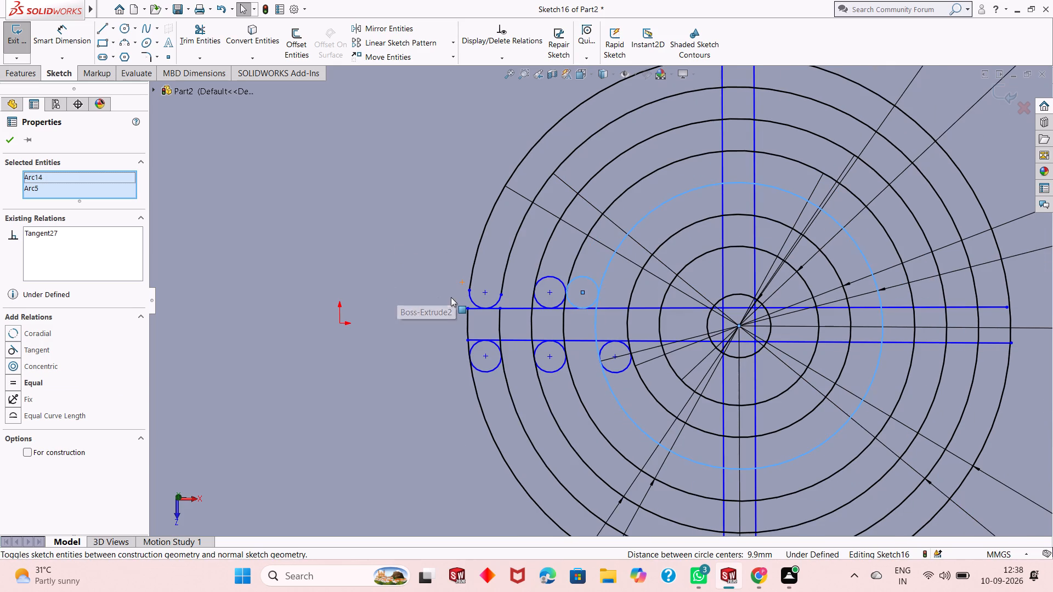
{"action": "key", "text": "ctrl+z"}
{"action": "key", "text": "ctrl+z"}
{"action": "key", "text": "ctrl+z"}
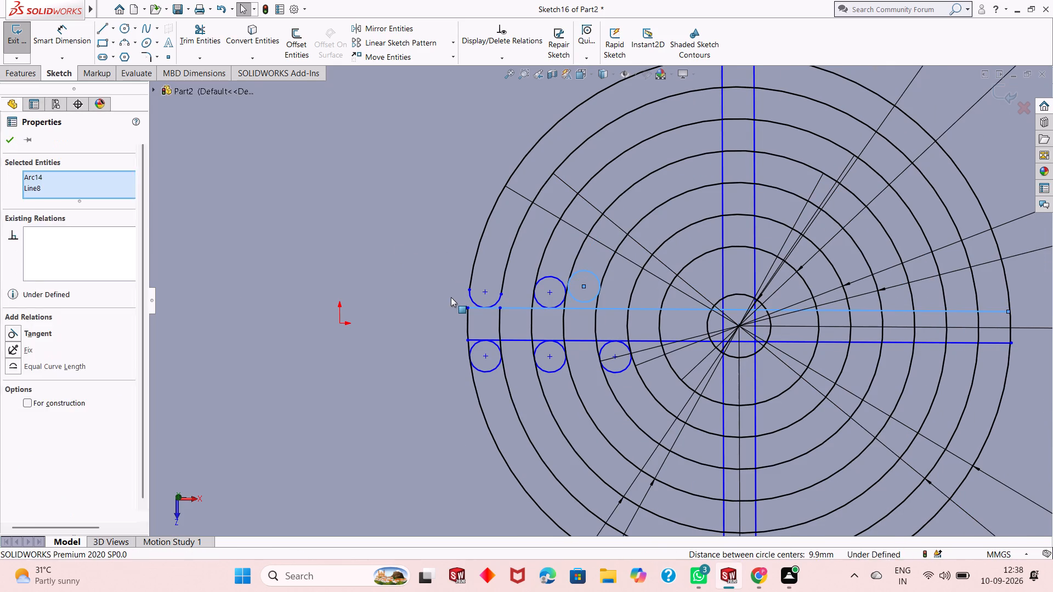
Sketch a circle of 1 mm radius between the fifth and sixth grille circles from outside, just above the upper horizontal rib line.
{"action": "key", "text": "c"}
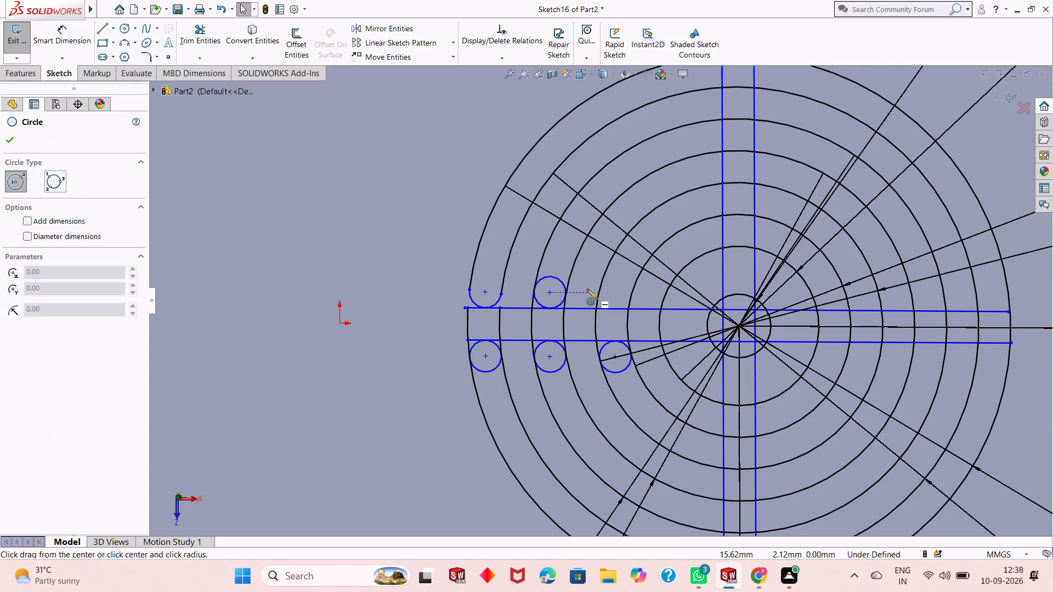
{"action": "left_click", "coordinate": [615, 292]}
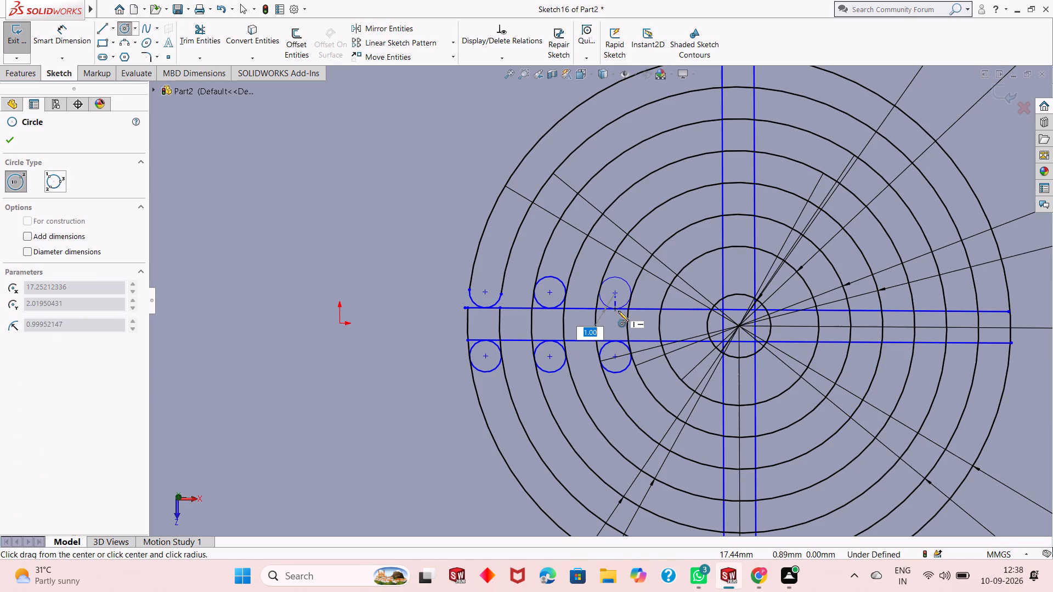
{"action": "key", "text": "1"}
{"action": "key", "text": "Return"}
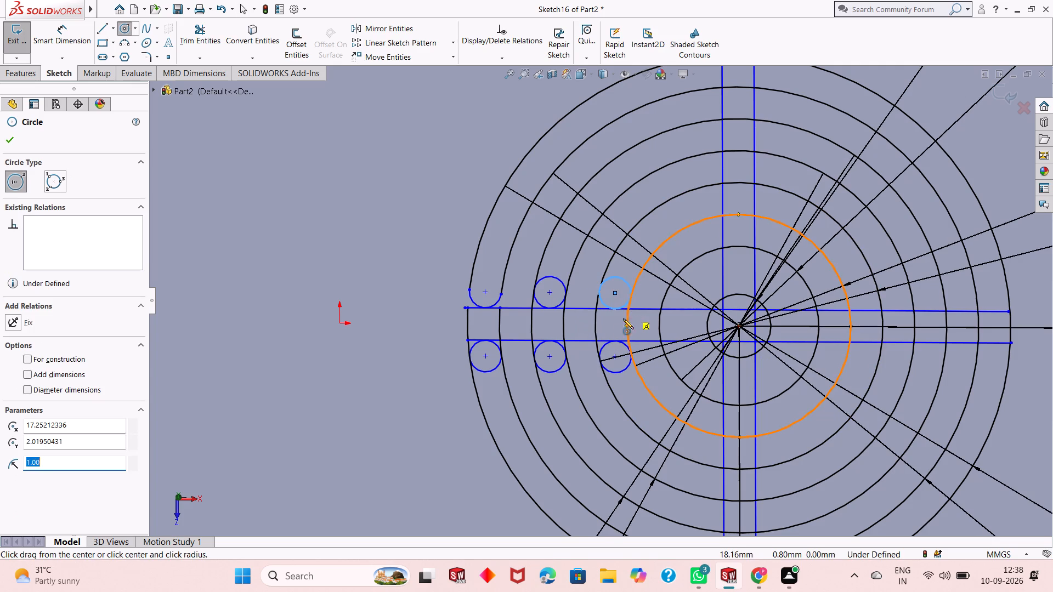
{"action": "right_click", "coordinate": [601, 310]}
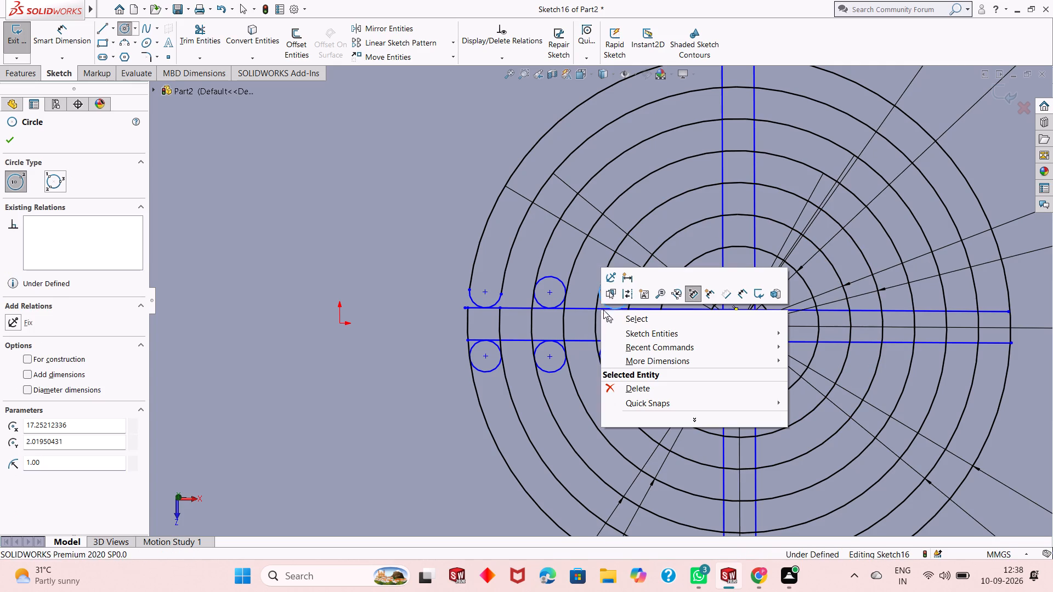
{"action": "left_click", "coordinate": [618, 316]}
Make the new small circle tangent to the upper horizontal rib line.
{"action": "left_click", "coordinate": [622, 304]}
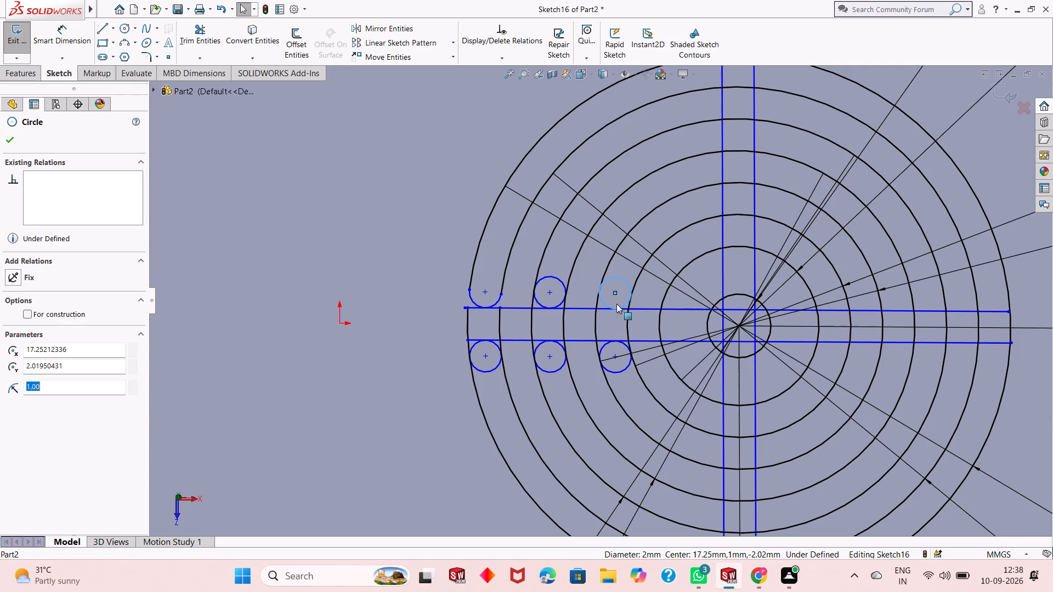
{"action": "left_click", "coordinate": [605, 312], "text": "ctrl"}
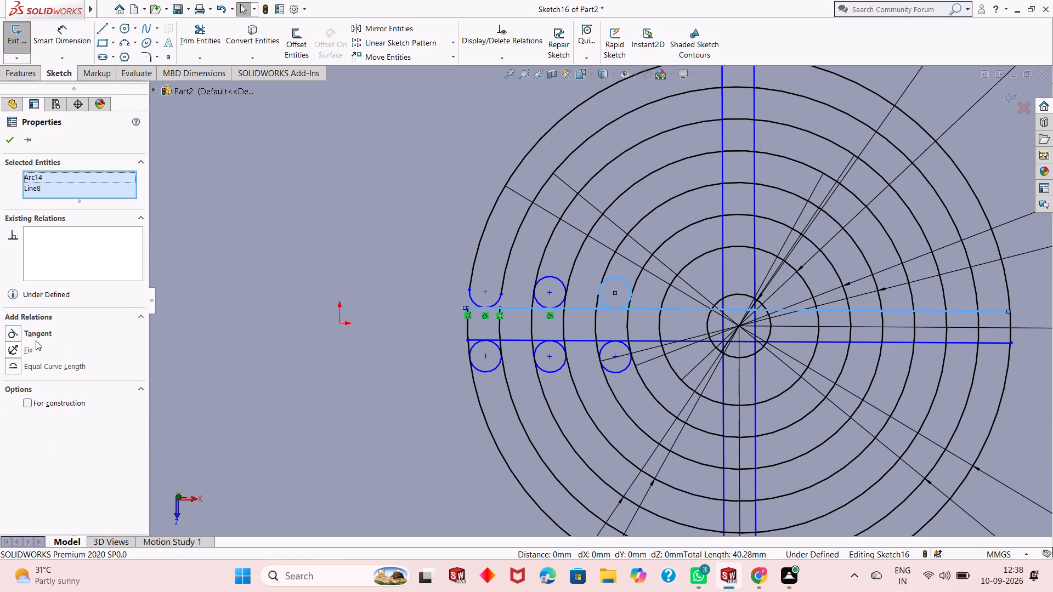
{"action": "left_click", "coordinate": [36, 334]}
{"action": "right_click", "coordinate": [616, 301]}
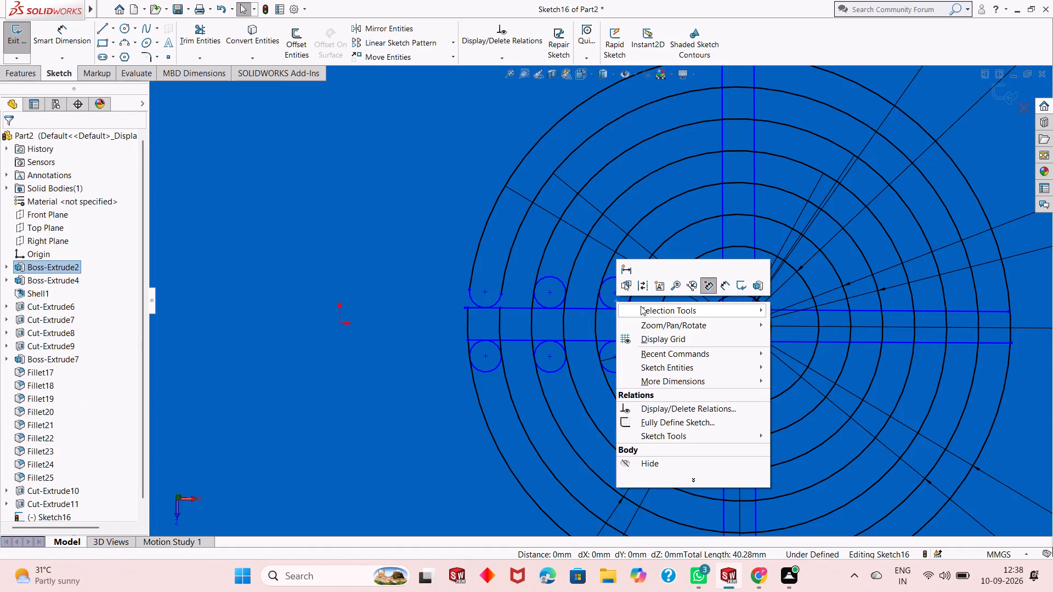
{"action": "key", "text": "Escape"}
{"action": "key", "text": "Escape"}
{"action": "key", "text": "Escape"}
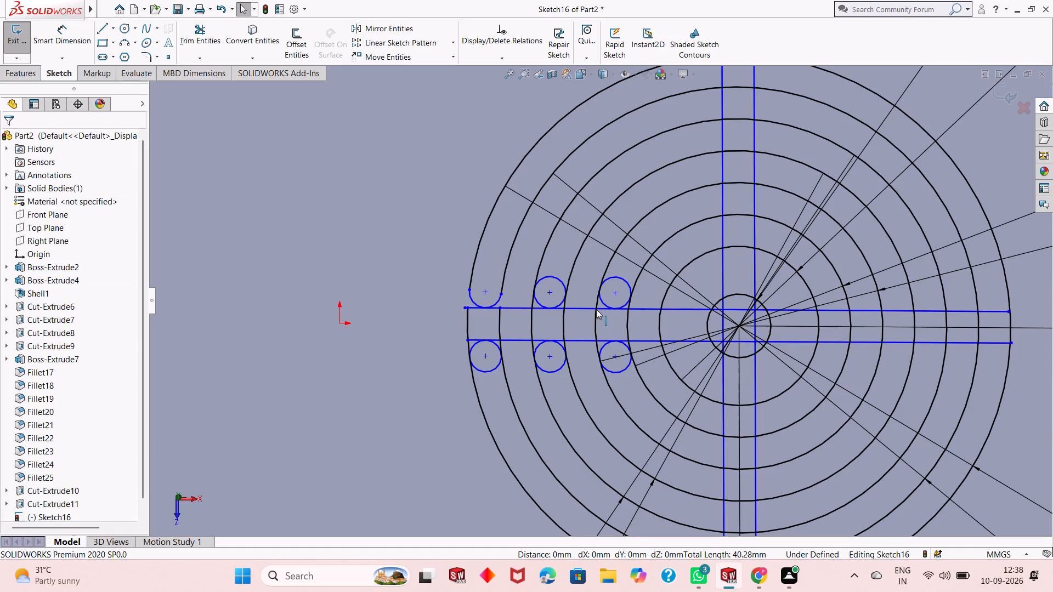
{"action": "left_click", "coordinate": [625, 304]}
{"action": "left_click", "coordinate": [610, 308], "text": "ctrl"}
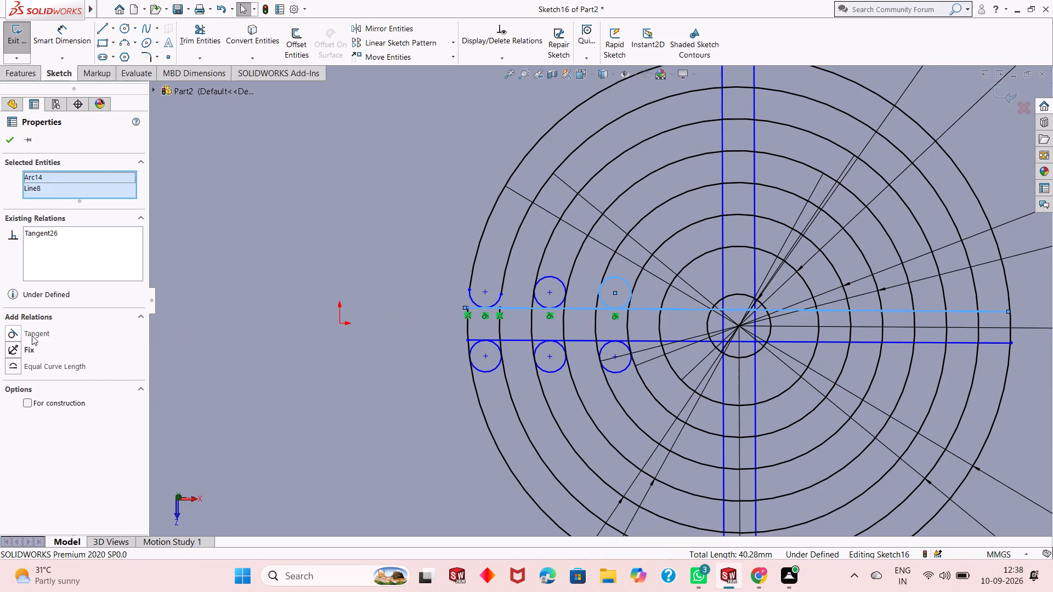
{"action": "left_click", "coordinate": [8, 329]}
{"action": "left_click", "coordinate": [8, 329]}
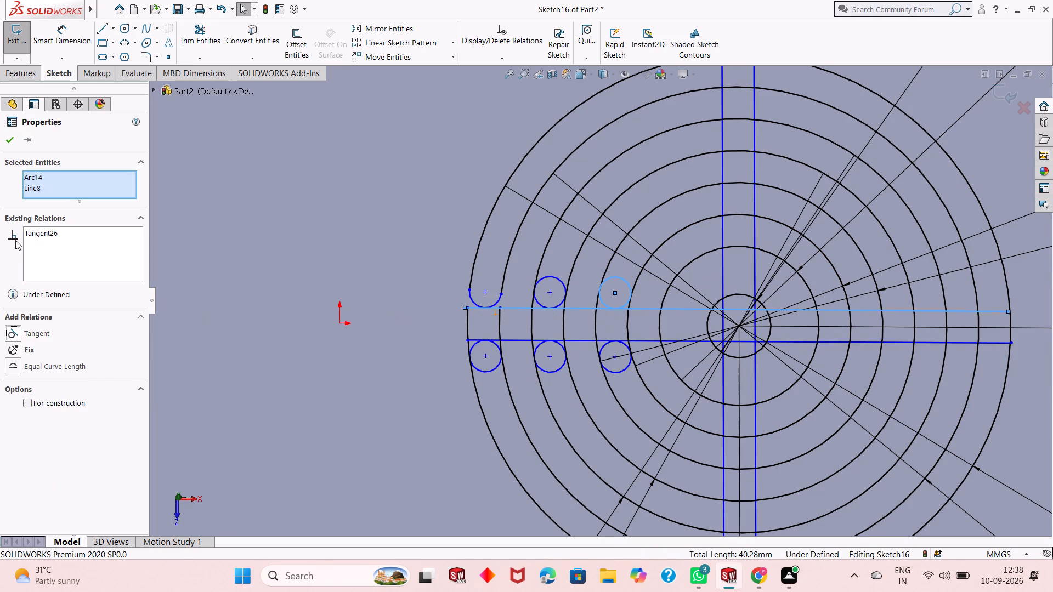
{"action": "left_click", "coordinate": [12, 139]}
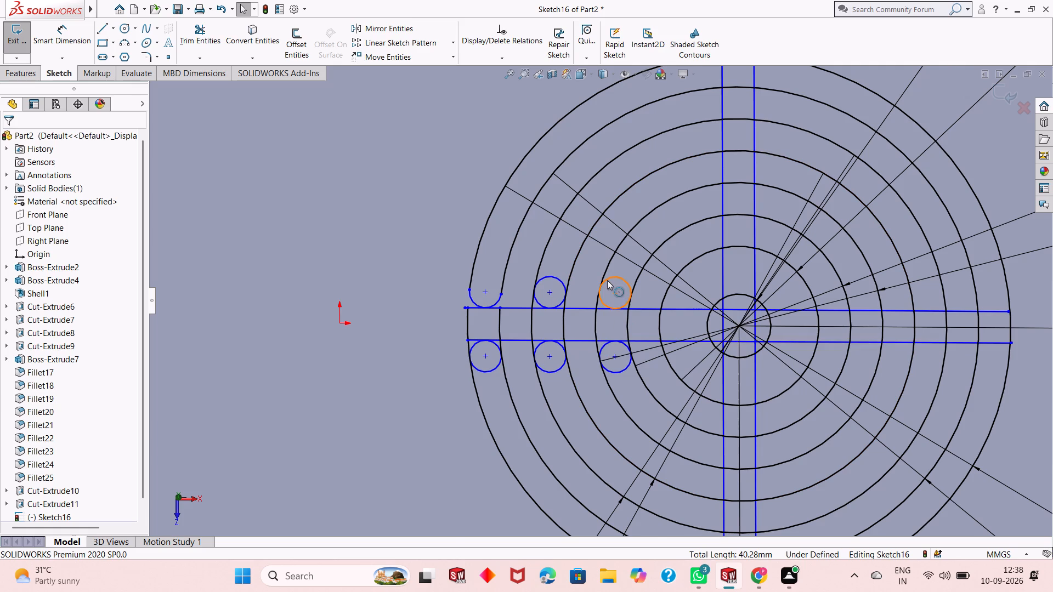
Make the same small circle tangent to the sixth grille circle from outside.
{"action": "scroll", "coordinate": [607, 280], "scroll_direction": "down", "scroll_amount": 3}
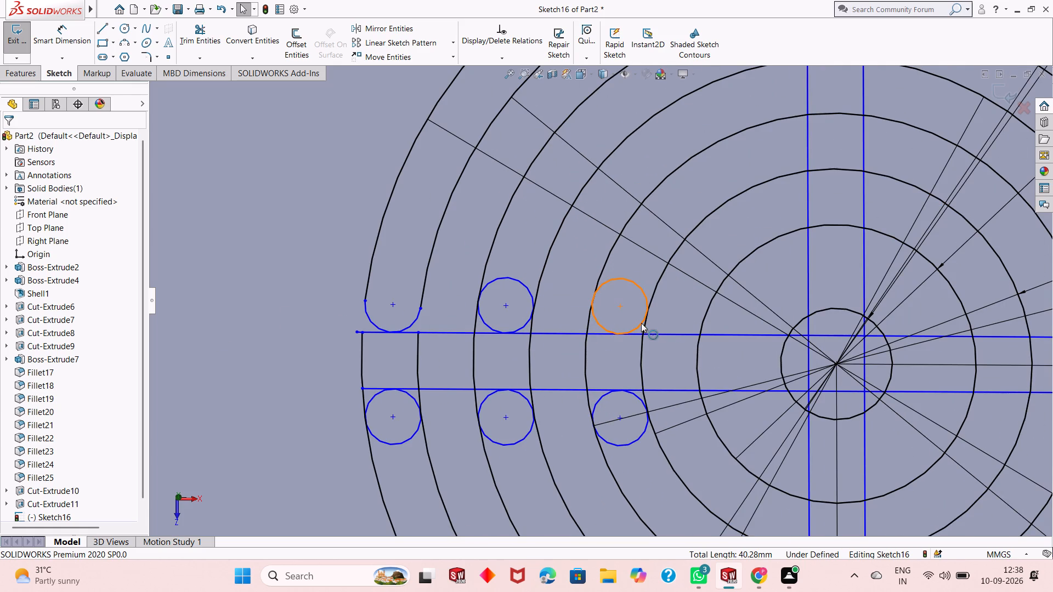
{"action": "left_click", "coordinate": [641, 323]}
{"action": "left_click", "coordinate": [658, 284], "text": "ctrl"}
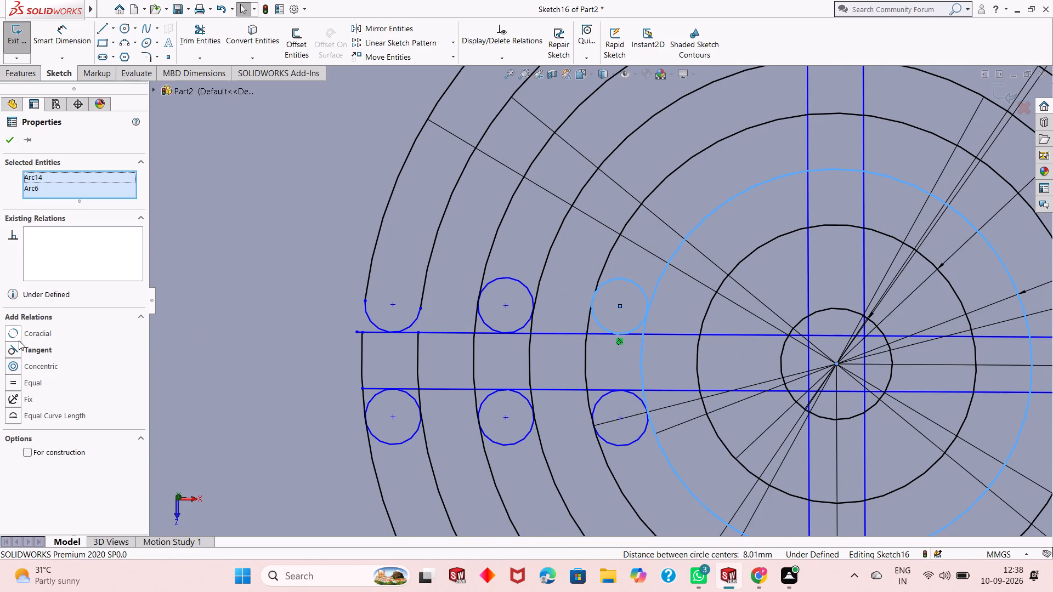
{"action": "left_click", "coordinate": [14, 351]}
{"action": "left_click", "coordinate": [12, 145]}
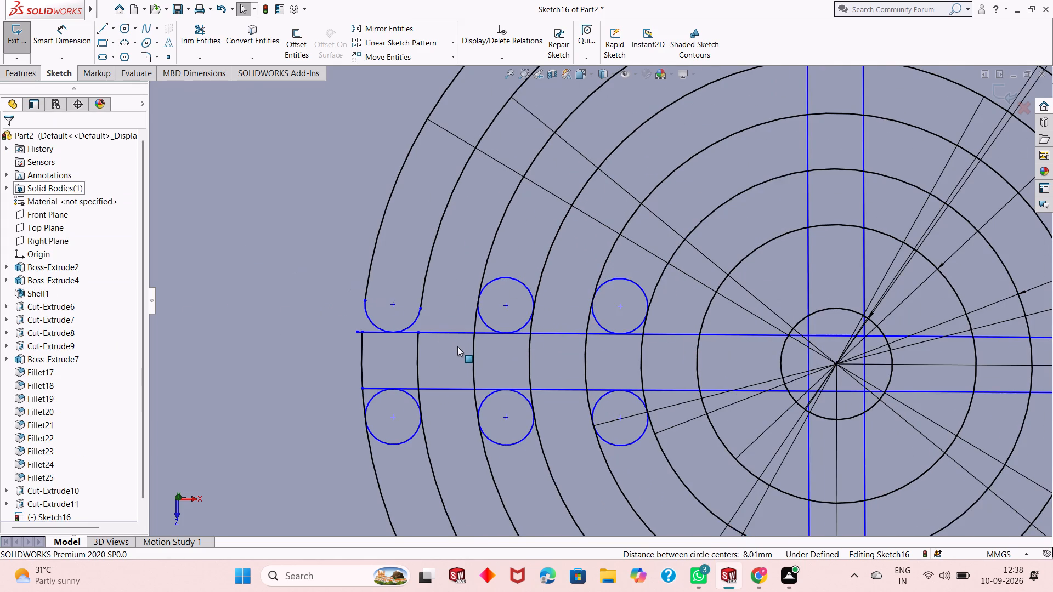
On the opposite side of the grille, sketch a circle of 1 mm radius between the fifth and sixth circles from outside, above the upper rib line.
{"action": "scroll", "coordinate": [457, 348], "scroll_direction": "up", "scroll_amount": 7}
{"action": "scroll", "coordinate": [802, 308], "scroll_direction": "down", "scroll_amount": 3}
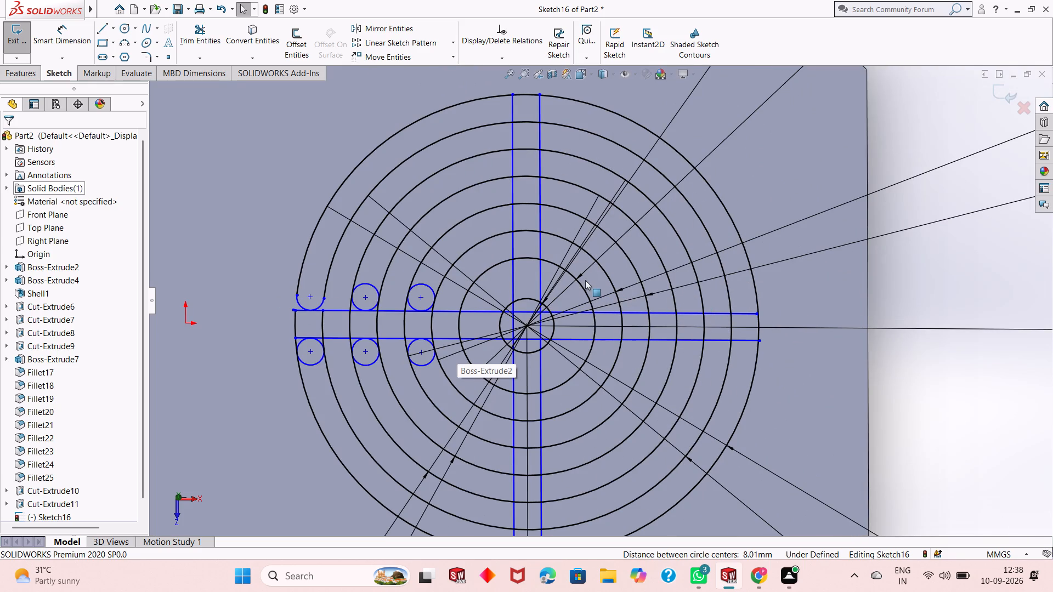
{"action": "scroll", "coordinate": [655, 299], "scroll_direction": "down", "scroll_amount": 1}
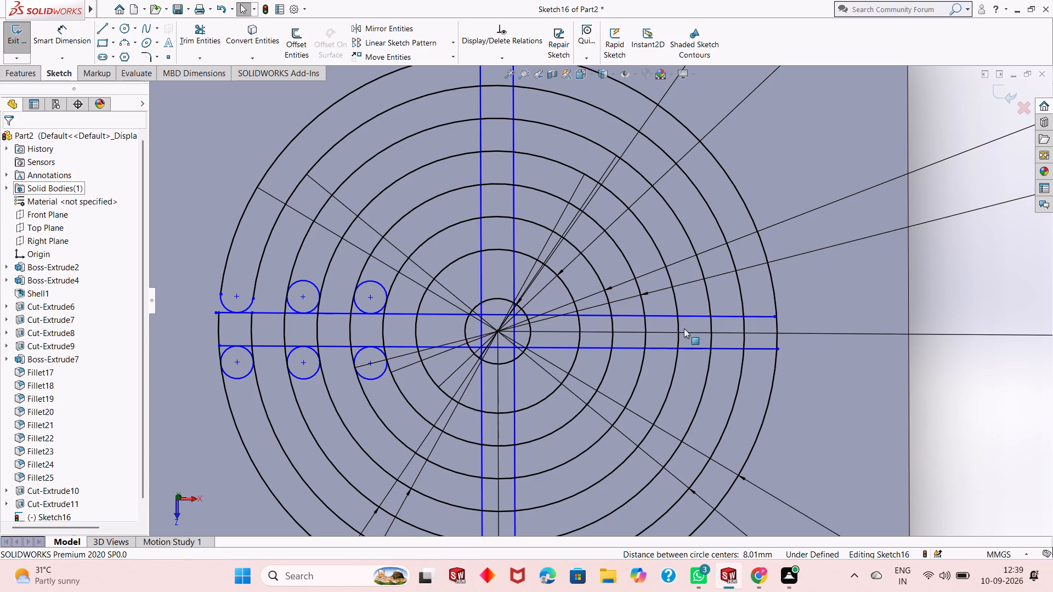
{"action": "key", "text": "c"}
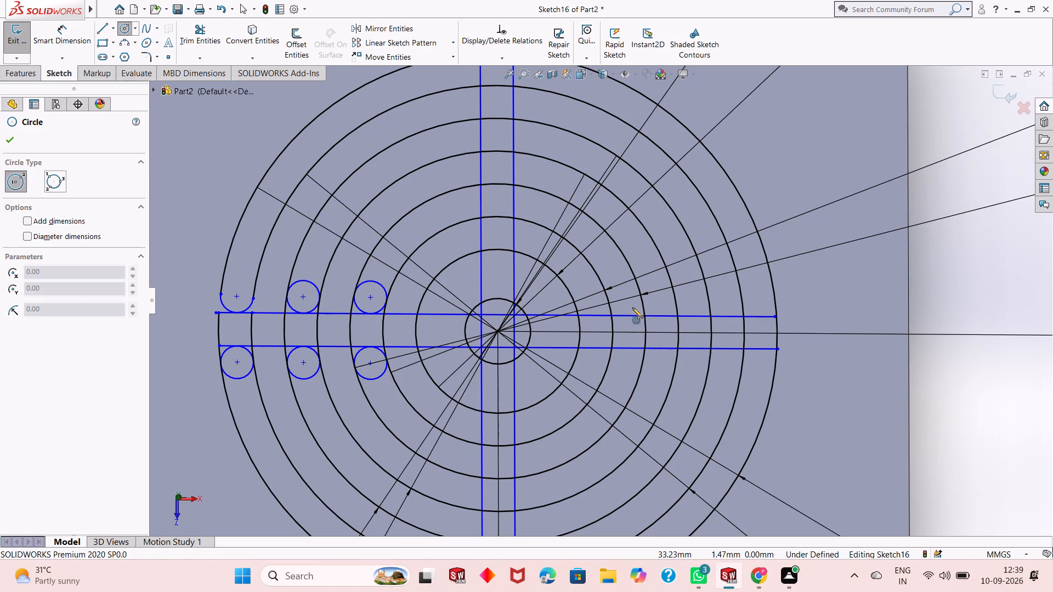
{"action": "left_click", "coordinate": [624, 290]}
{"action": "key", "text": "1"}
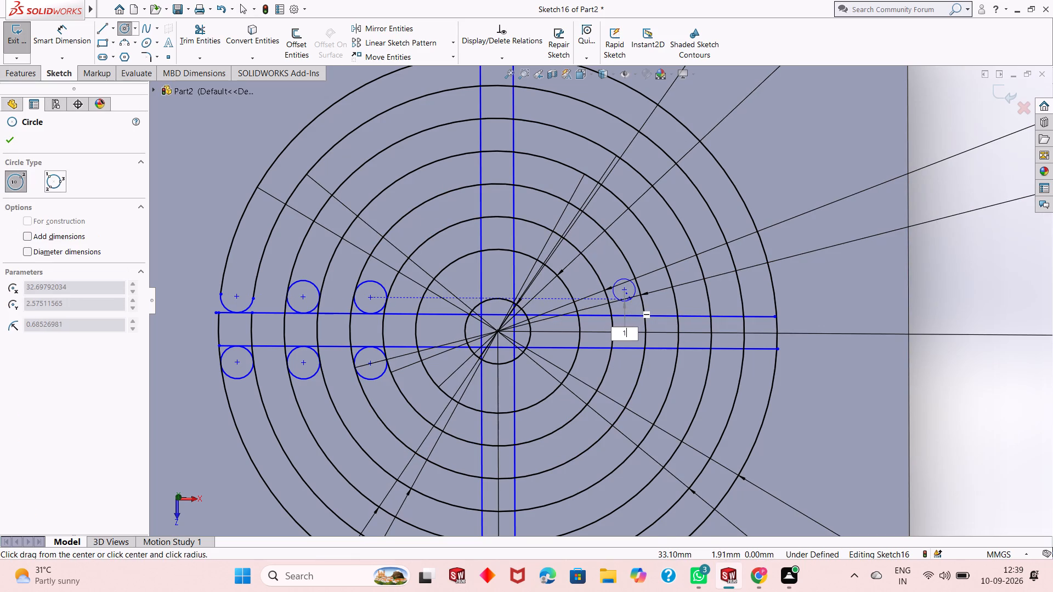
{"action": "key", "text": "Return"}
{"action": "right_click", "coordinate": [654, 307]}
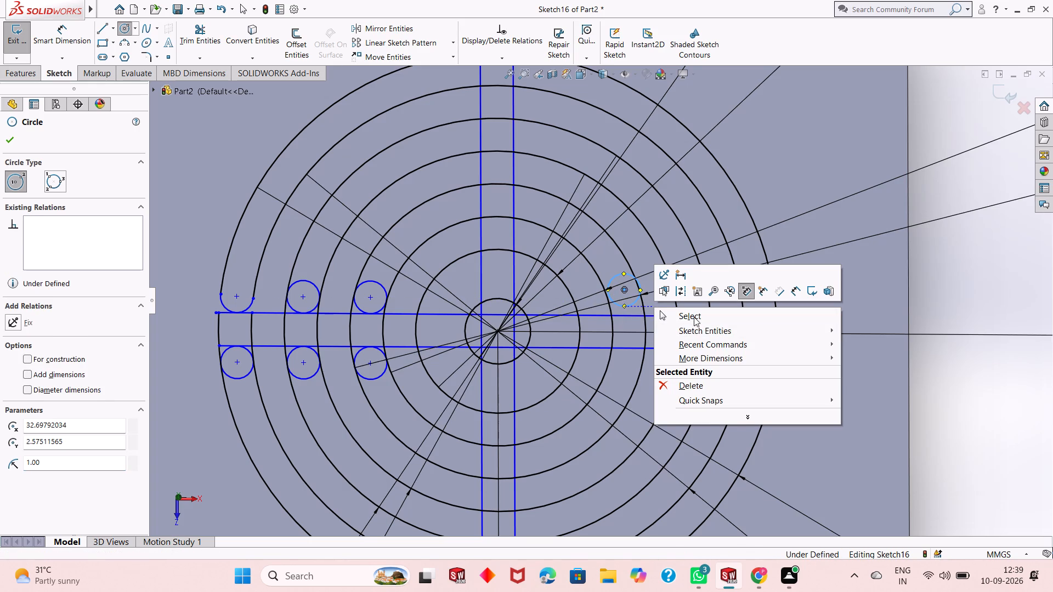
{"action": "left_click", "coordinate": [694, 317]}
Make the small circle on the opposite side of the grille tangent to the upper horizontal rib line.
{"action": "left_click", "coordinate": [633, 303]}
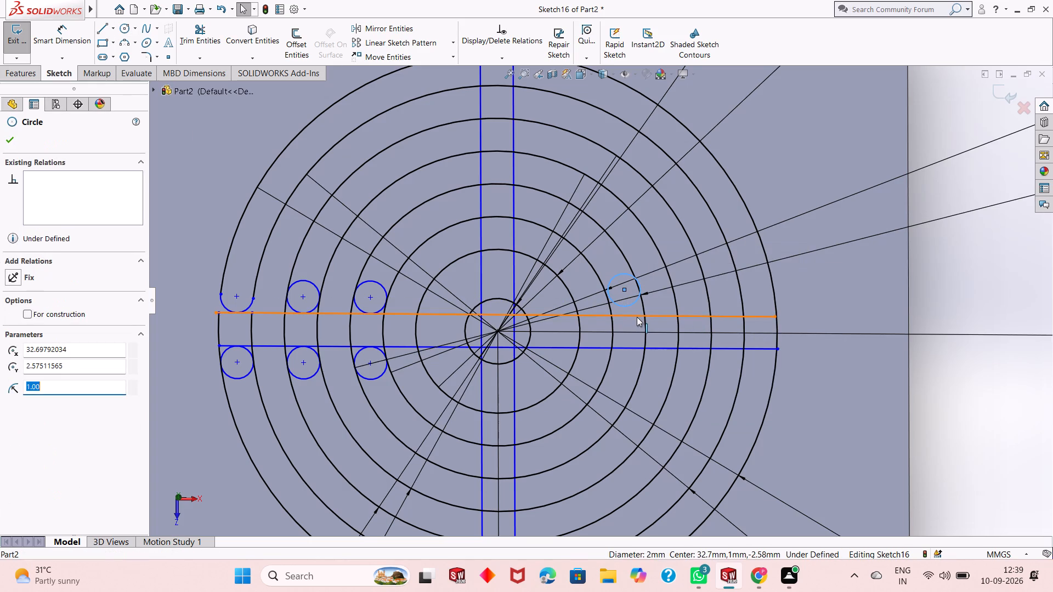
{"action": "left_click", "coordinate": [637, 317], "text": "ctrl"}
{"action": "left_click", "coordinate": [675, 270]}
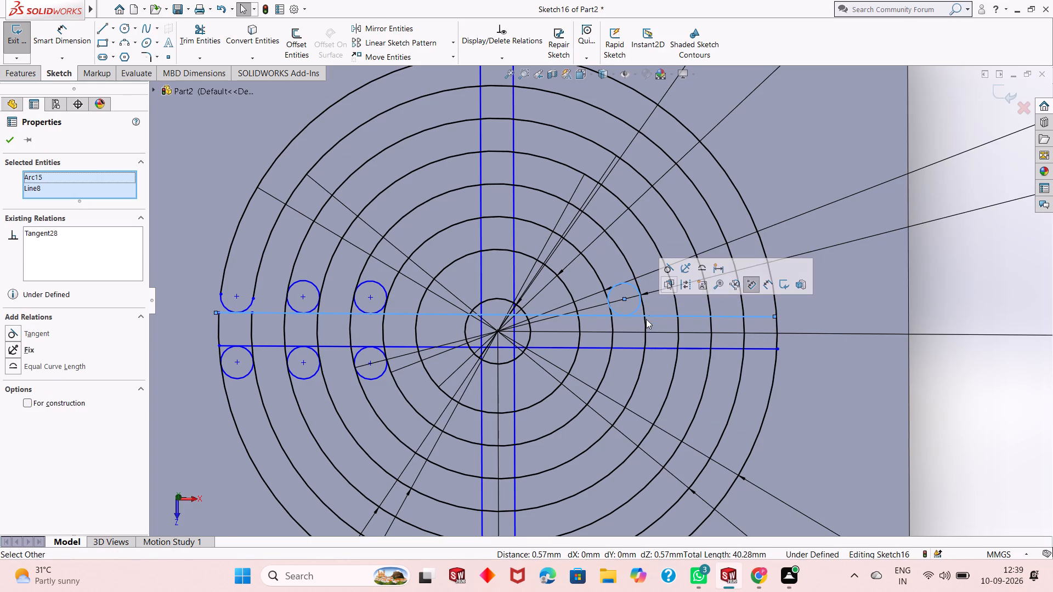
{"action": "right_click", "coordinate": [644, 322]}
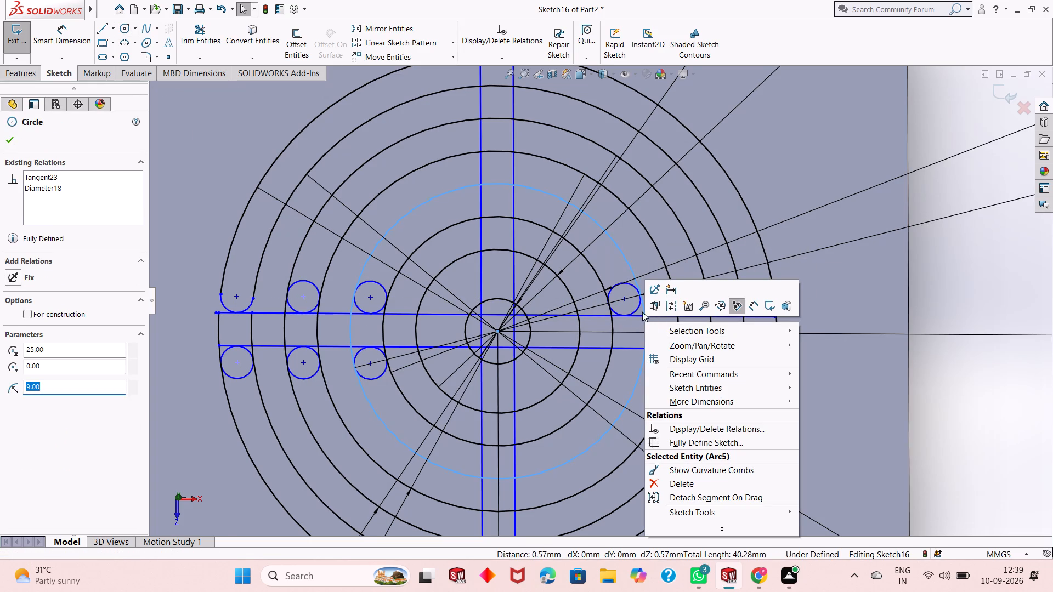
Make the small circle above the upper rib line tangent to the fifth grille circle from outside.
{"action": "left_click", "coordinate": [1009, 331]}
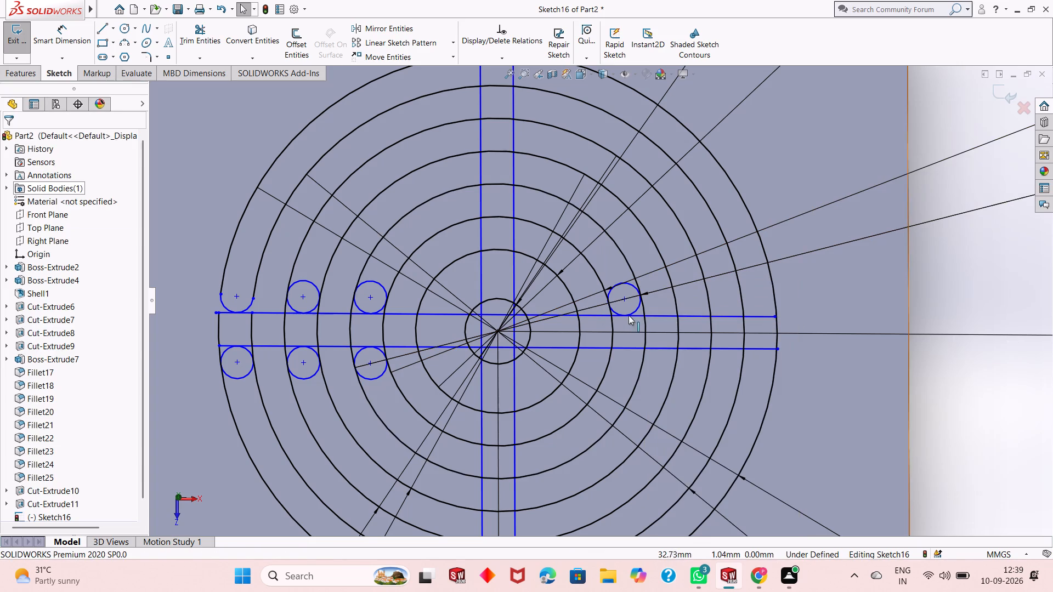
{"action": "left_click", "coordinate": [636, 306]}
{"action": "left_click", "coordinate": [642, 311], "text": "ctrl"}
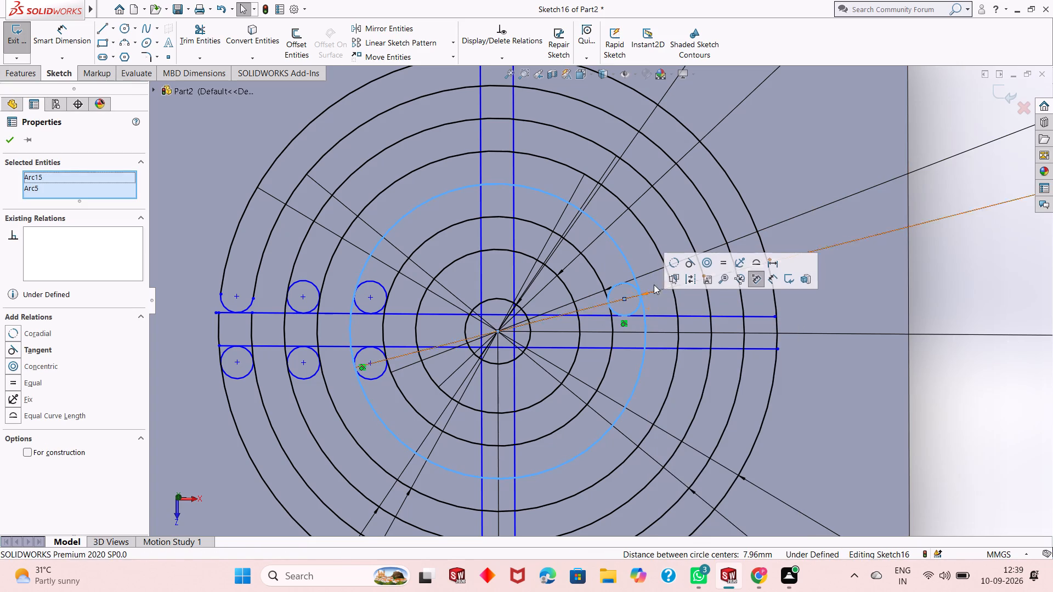
{"action": "left_click", "coordinate": [688, 264]}
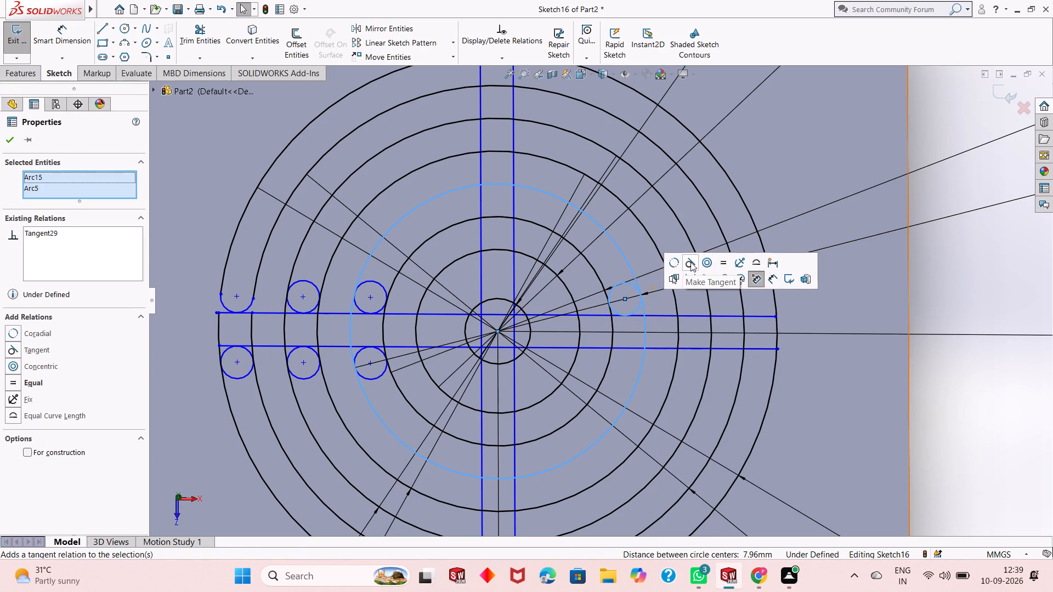
{"action": "left_click", "coordinate": [15, 143]}
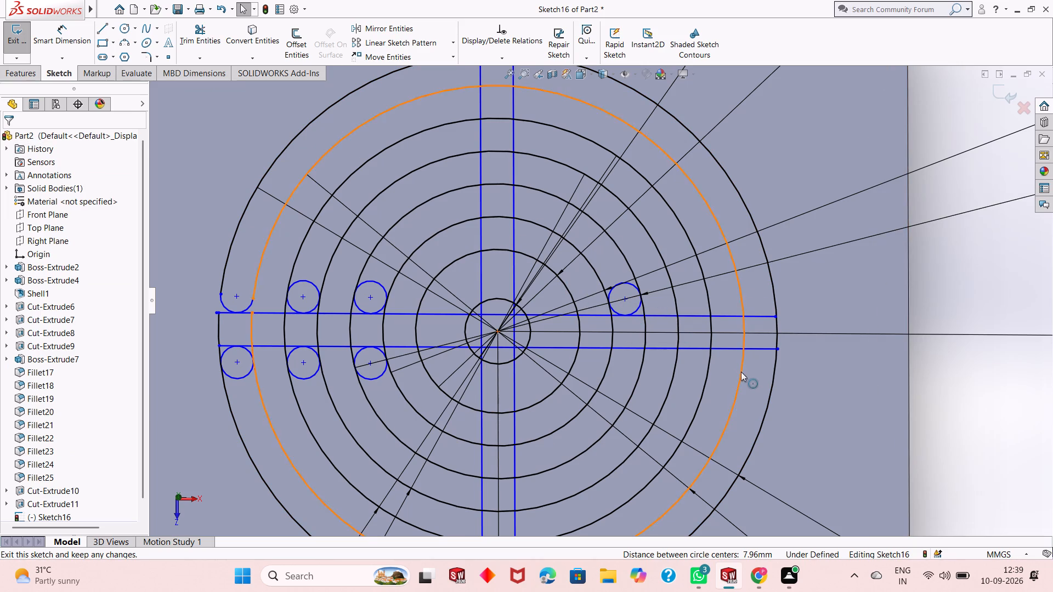
On the same side of the grille, sketch a circle of 1 mm radius between the third and fourth circles from outside, above the upper rib line.
{"action": "key", "text": "c"}
{"action": "left_click", "coordinate": [687, 294]}
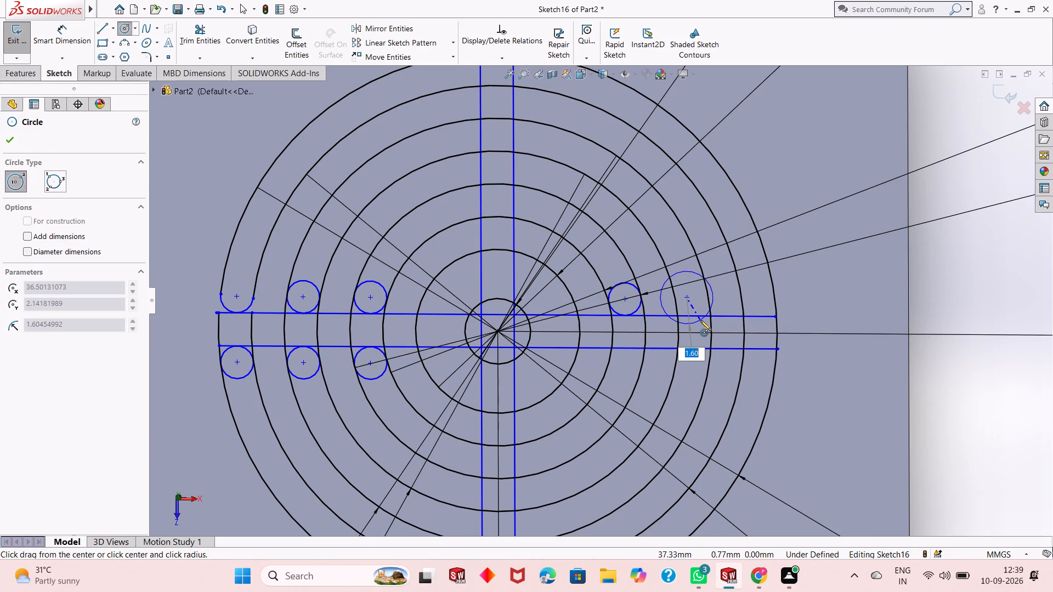
{"action": "key", "text": "1"}
{"action": "key", "text": "Return"}
{"action": "right_click", "coordinate": [701, 322]}
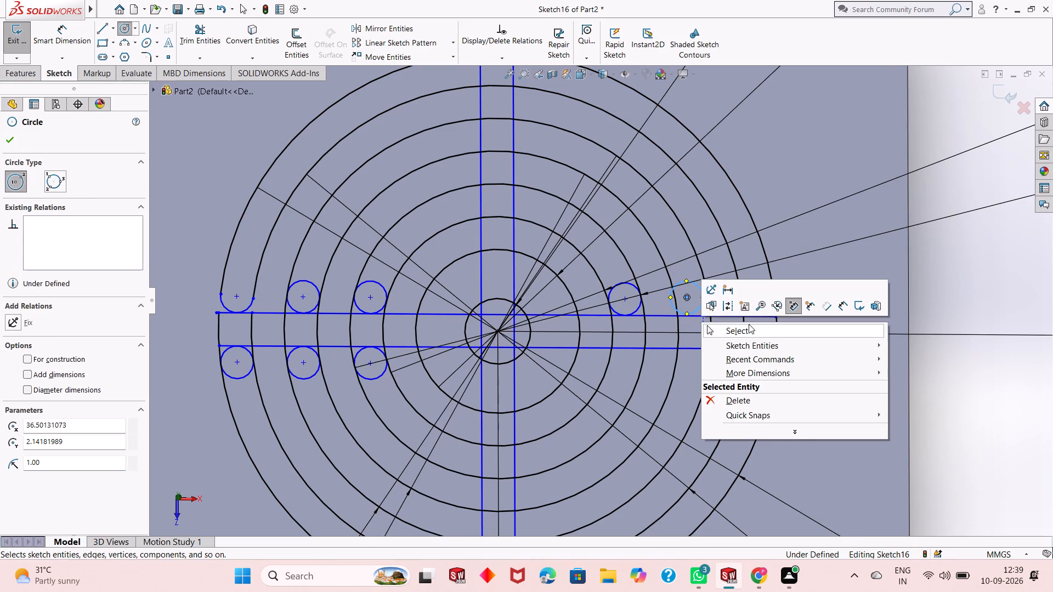
{"action": "left_click", "coordinate": [749, 327]}
Make the new small circle tangent to both the upper horizontal rib line and the third grille circle from outside.
{"action": "left_click", "coordinate": [698, 311]}
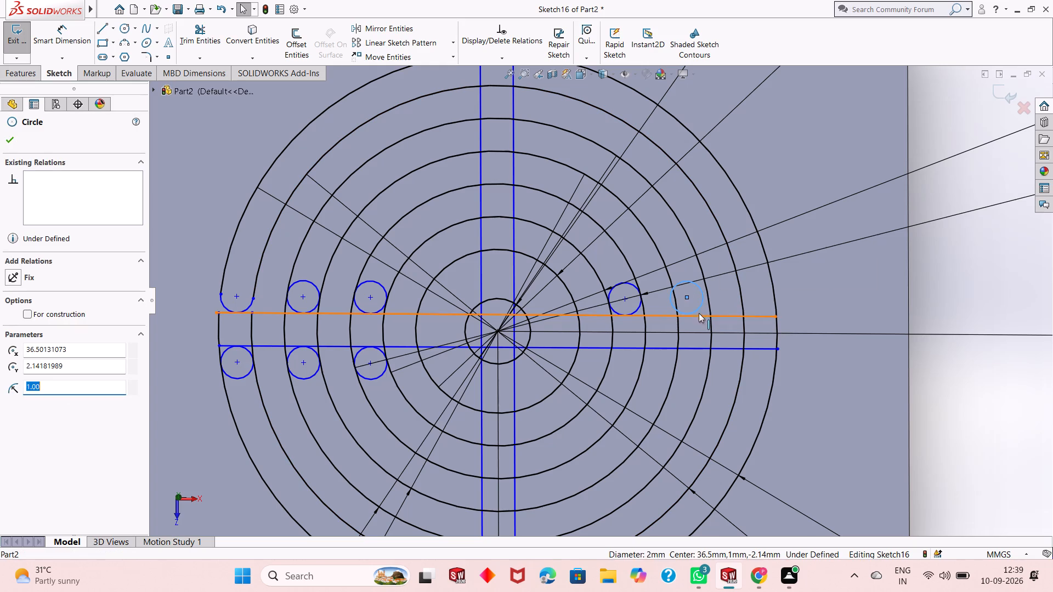
{"action": "left_click", "coordinate": [700, 315], "text": "ctrl"}
{"action": "left_click", "coordinate": [38, 334]}
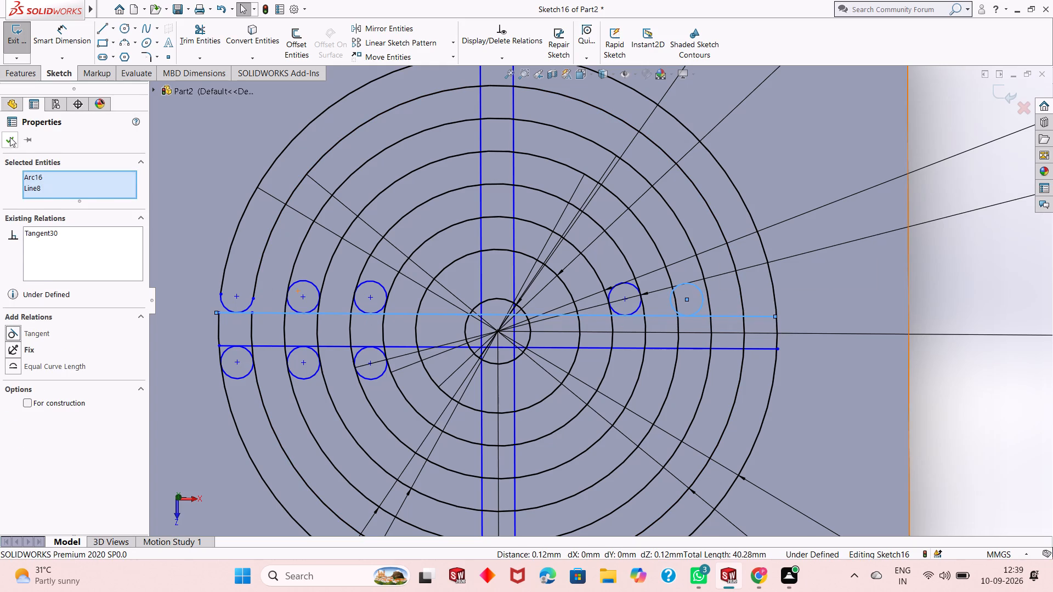
{"action": "left_click", "coordinate": [10, 137]}
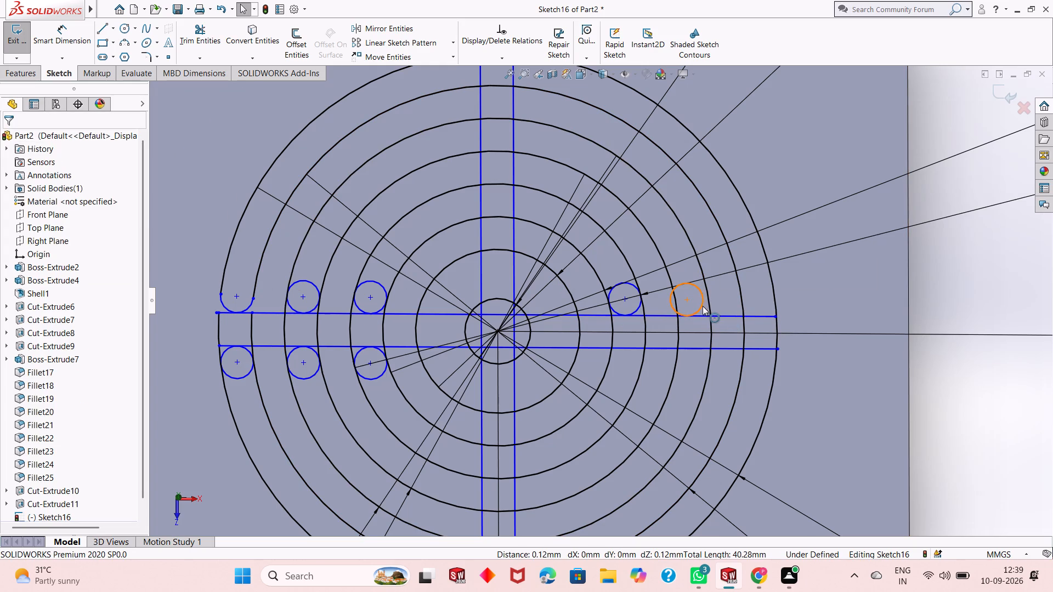
{"action": "left_click", "coordinate": [703, 306]}
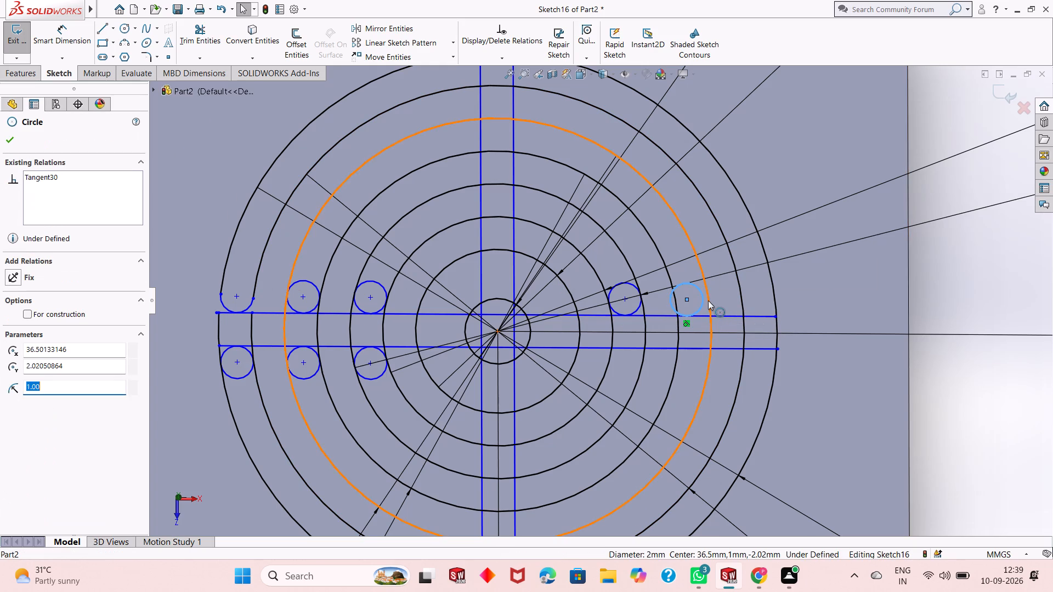
{"action": "left_click", "coordinate": [708, 300], "text": "ctrl"}
{"action": "left_click", "coordinate": [14, 350]}
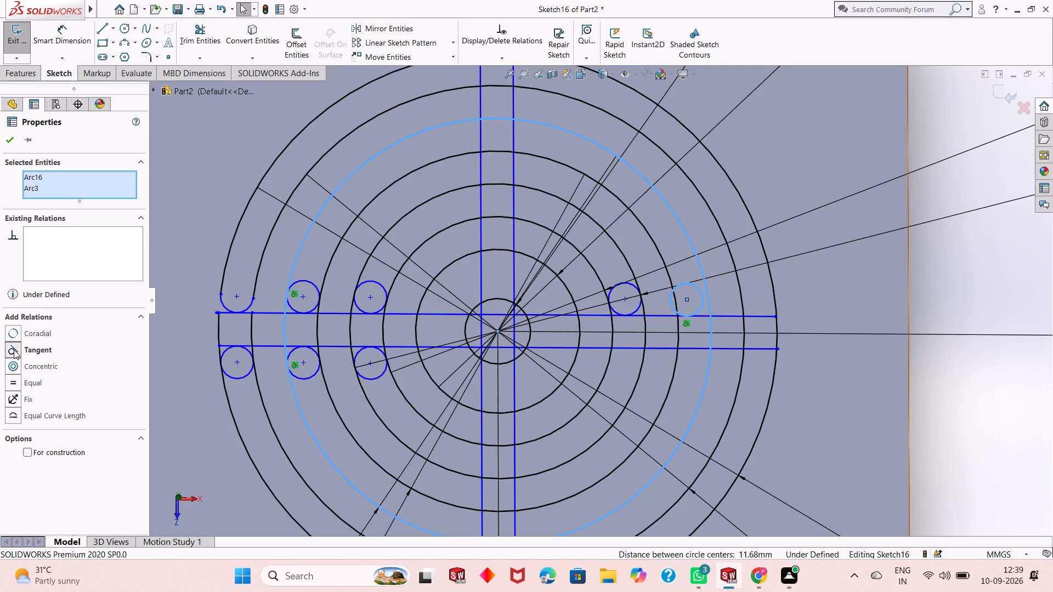
{"action": "left_click", "coordinate": [7, 141]}
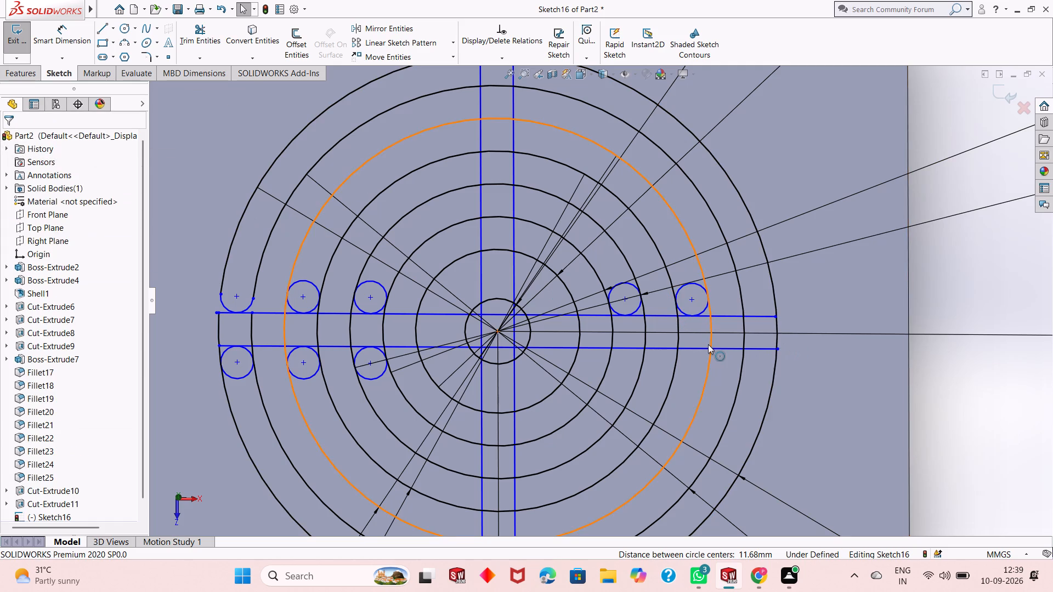
Sketch a circle of 1 mm radius between the two outermost grille circles, above the upper rib line on the same side.
{"action": "key", "text": "c"}
{"action": "left_click", "coordinate": [752, 287]}
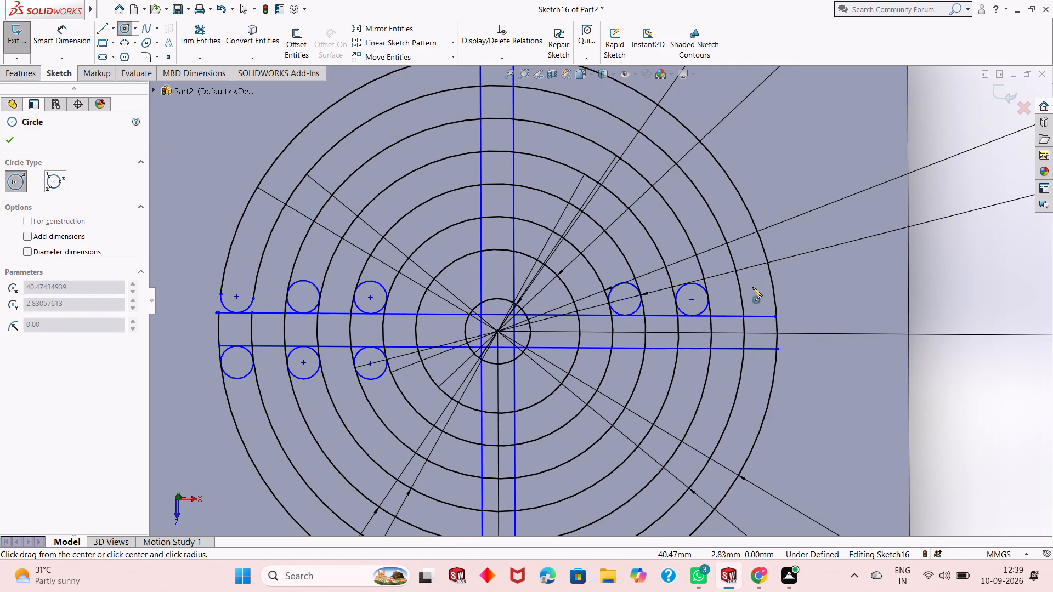
{"action": "key", "text": "1"}
{"action": "key", "text": "Return"}
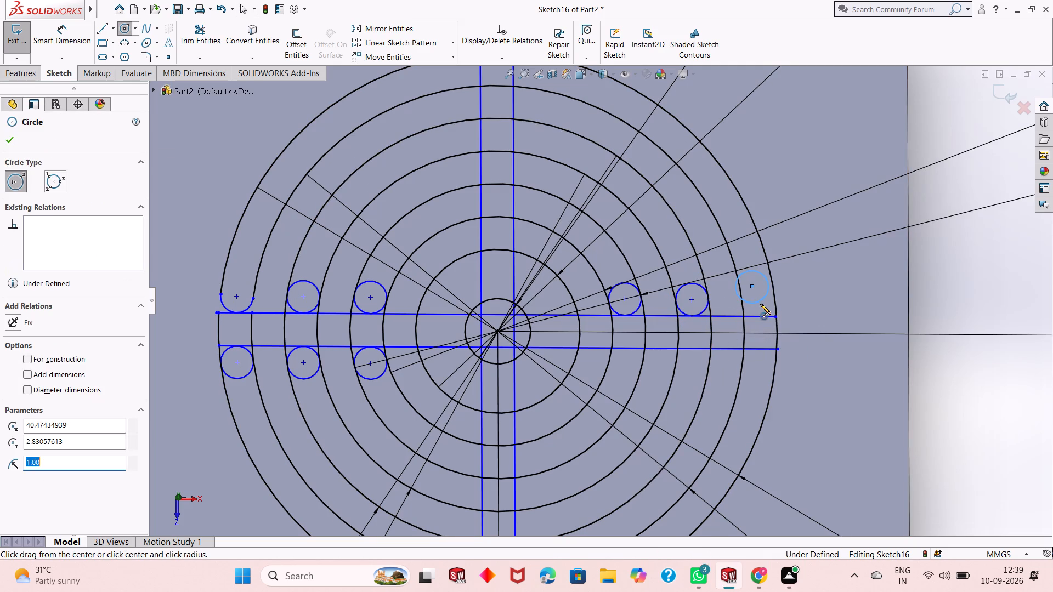
{"action": "right_click", "coordinate": [760, 304]}
{"action": "left_click", "coordinate": [783, 309]}
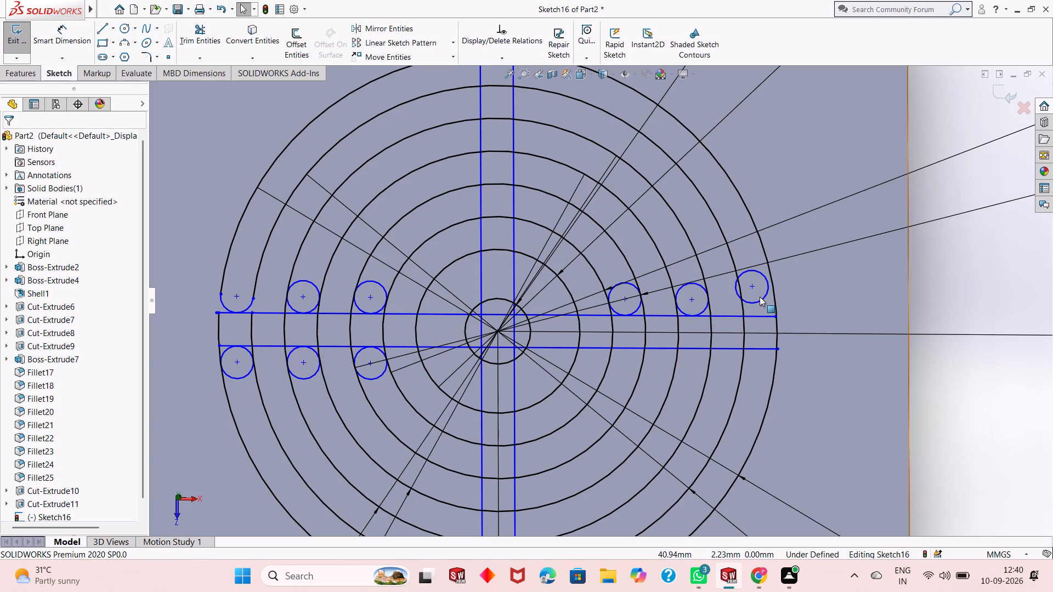
Make the outermost small circle tangent to both the upper horizontal rib line and the outermost grille circle.
{"action": "left_click", "coordinate": [762, 300]}
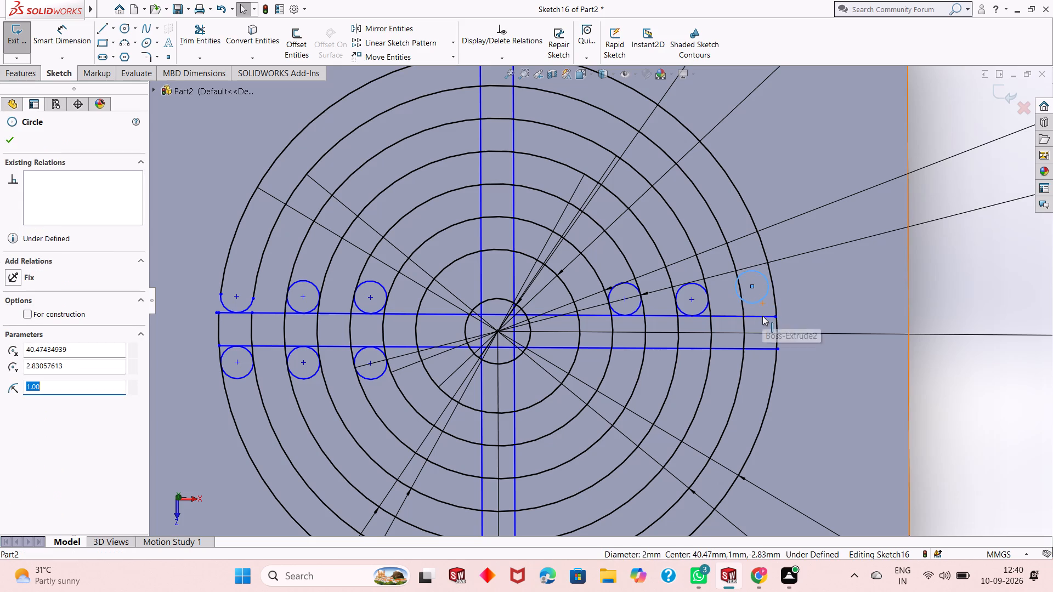
{"action": "left_click", "coordinate": [762, 316], "text": "ctrl"}
{"action": "left_click", "coordinate": [37, 336]}
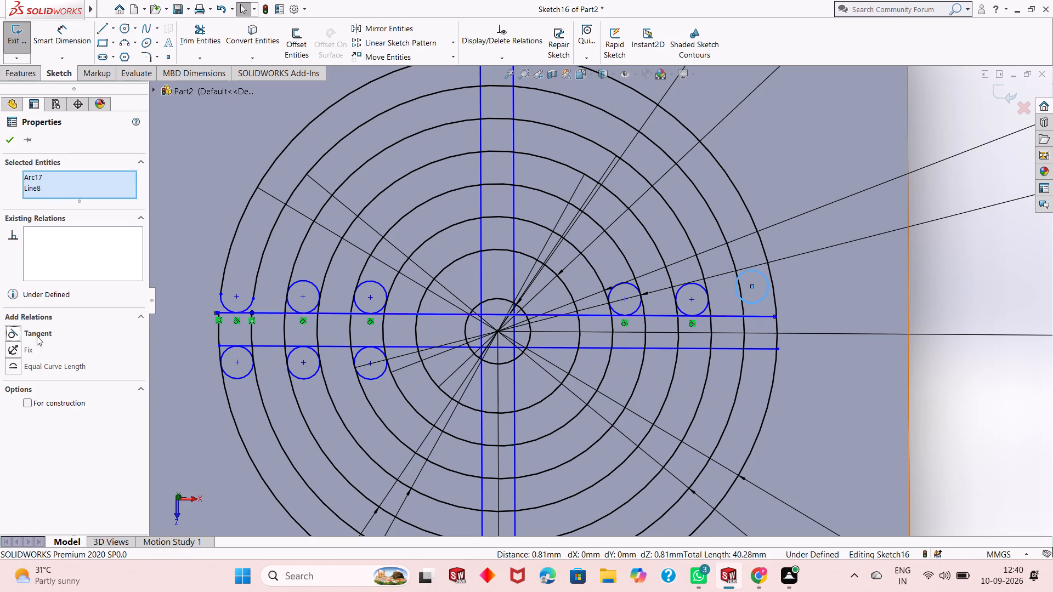
{"action": "left_click", "coordinate": [8, 135]}
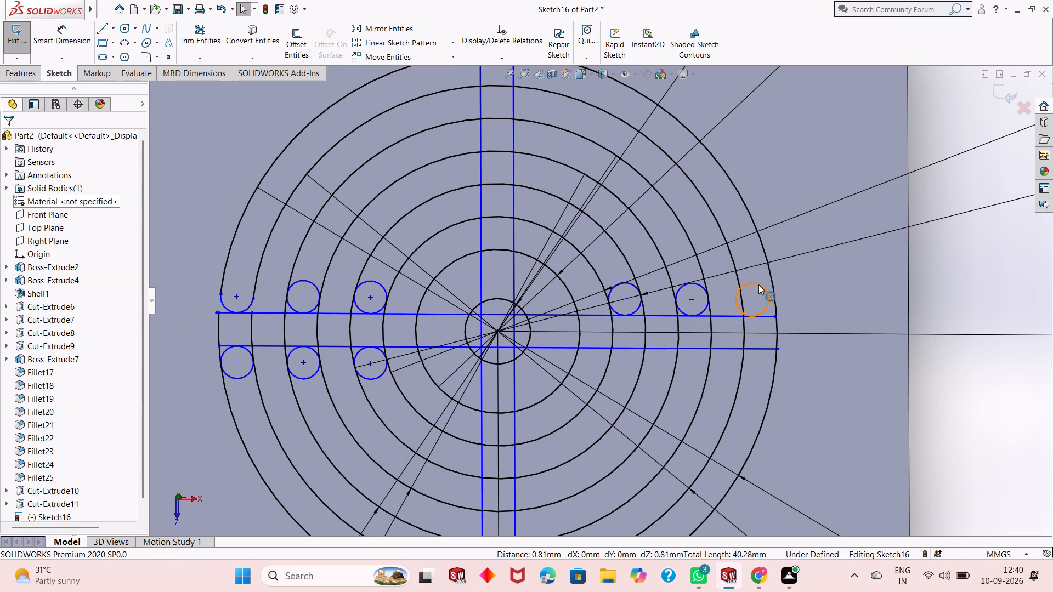
{"action": "left_click", "coordinate": [760, 284]}
{"action": "left_click", "coordinate": [766, 317], "text": "ctrl"}
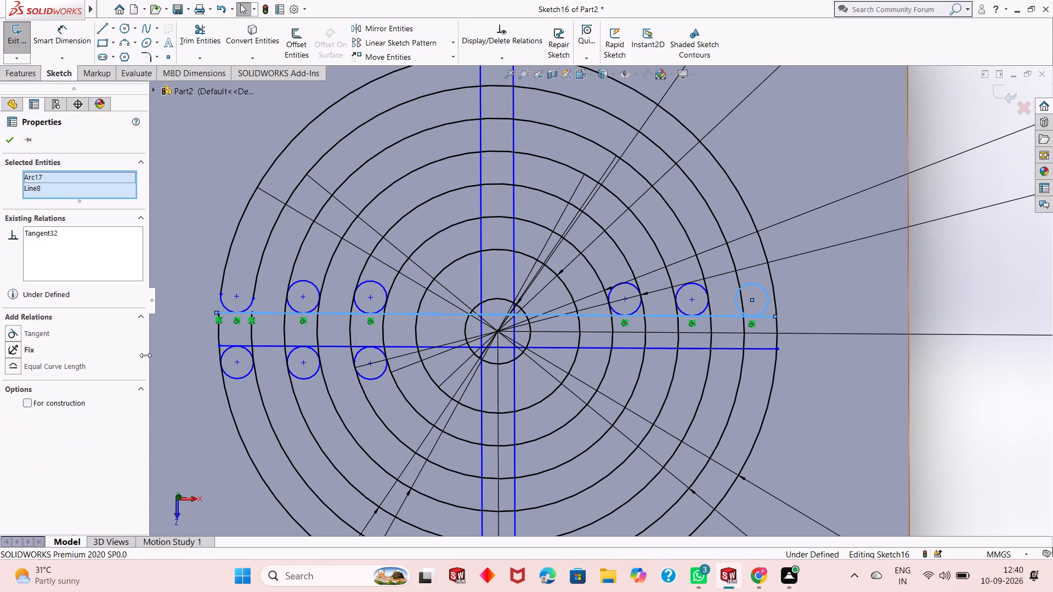
{"action": "left_click", "coordinate": [8, 332]}
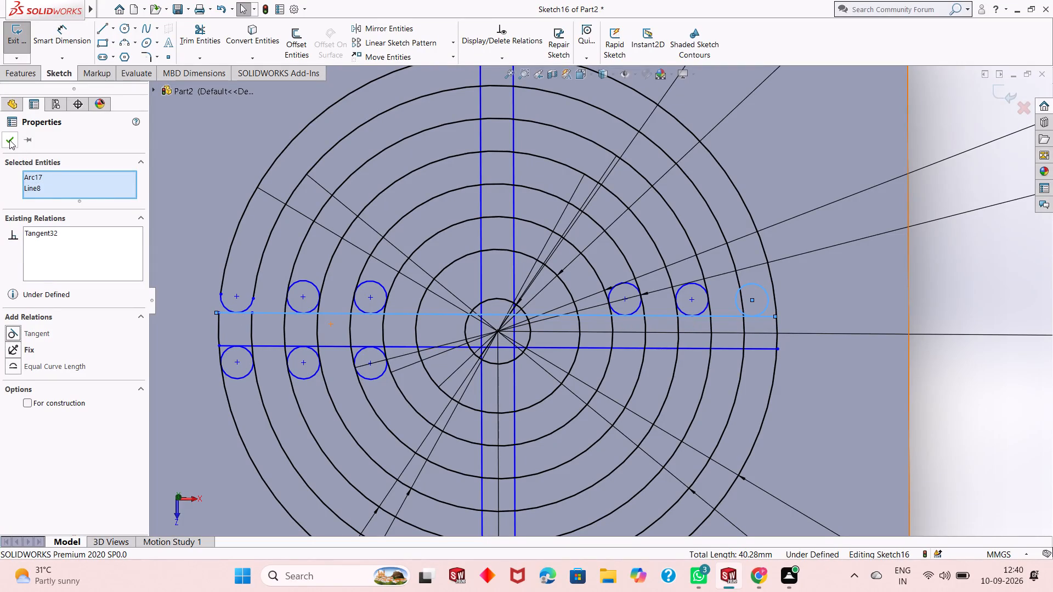
{"action": "left_click", "coordinate": [9, 140]}
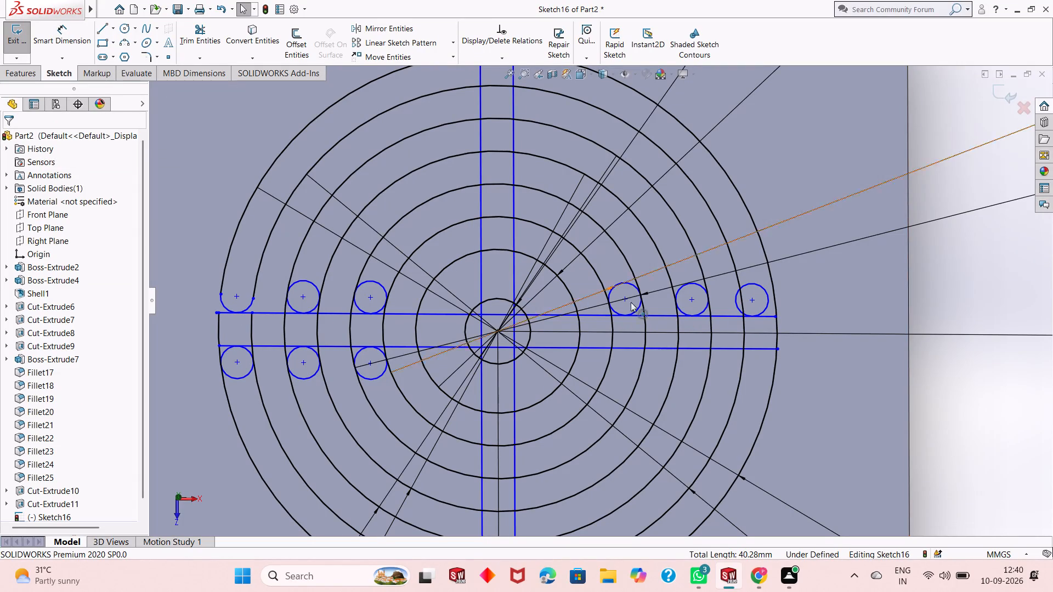
{"action": "left_click", "coordinate": [769, 305]}
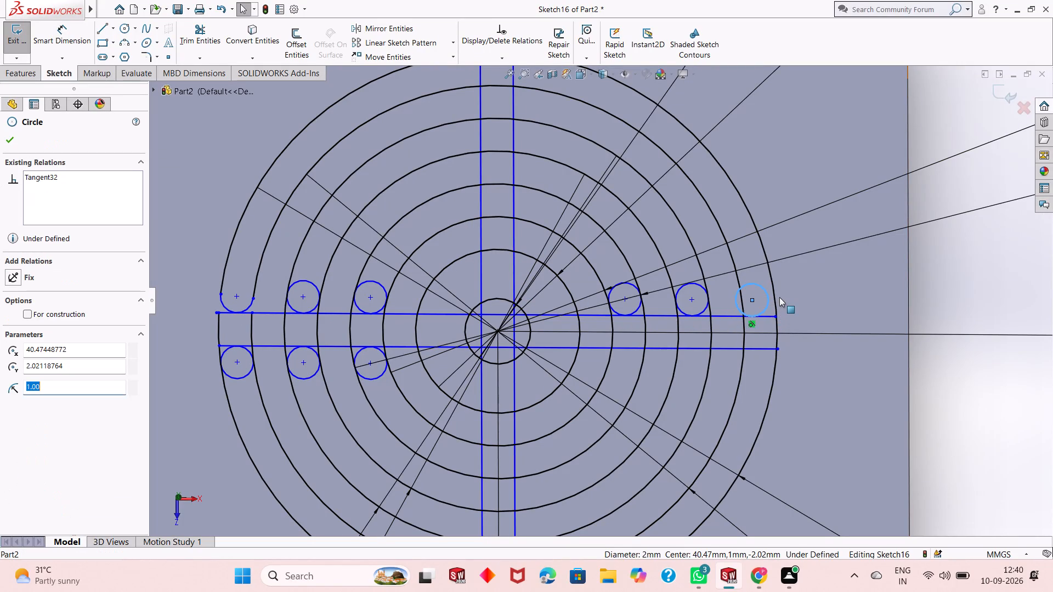
{"action": "left_click", "coordinate": [777, 305], "text": "ctrl"}
{"action": "left_click", "coordinate": [19, 348]}
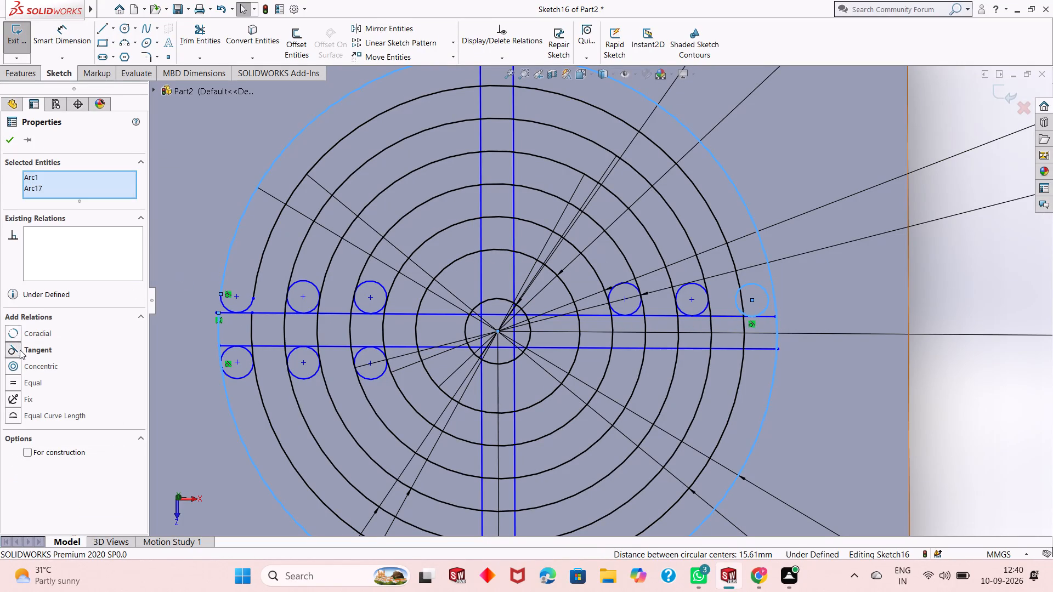
{"action": "left_click", "coordinate": [14, 143]}
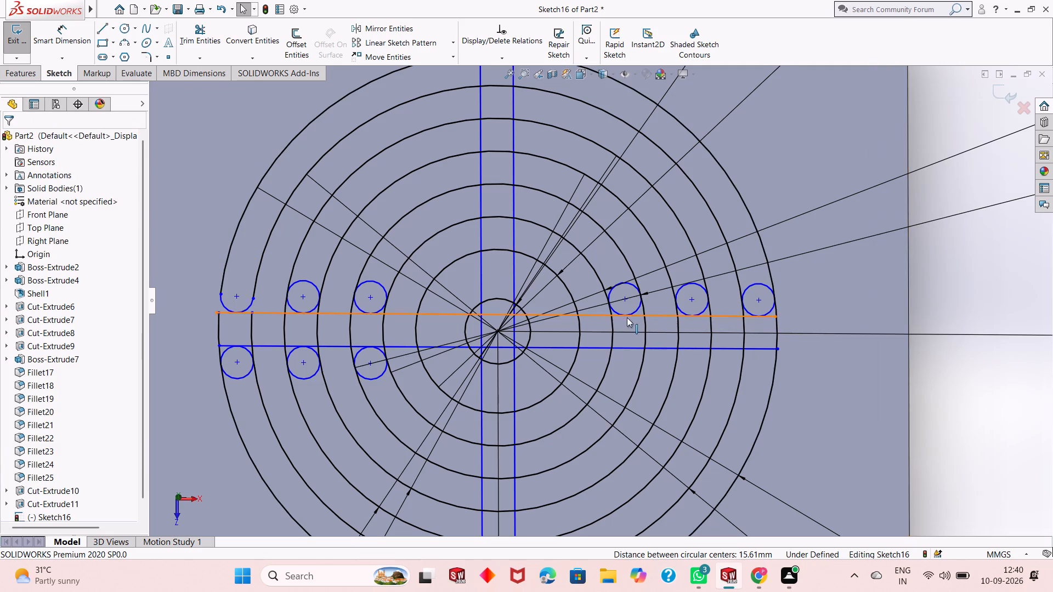
Sketch three circles of 1 mm radius below the lower rib line, one beneath each of the three small circles just constrained.
{"action": "scroll", "coordinate": [627, 312], "scroll_direction": "up", "scroll_amount": 1}
{"action": "scroll", "coordinate": [639, 367], "scroll_direction": "down", "scroll_amount": 1}
{"action": "key", "text": "c"}
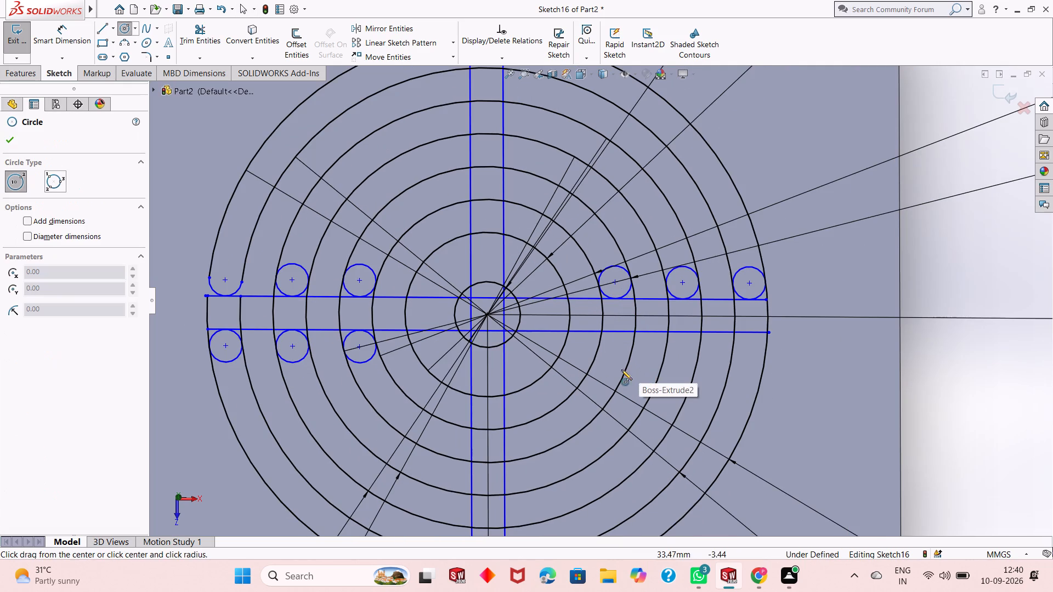
{"action": "left_click", "coordinate": [610, 355]}
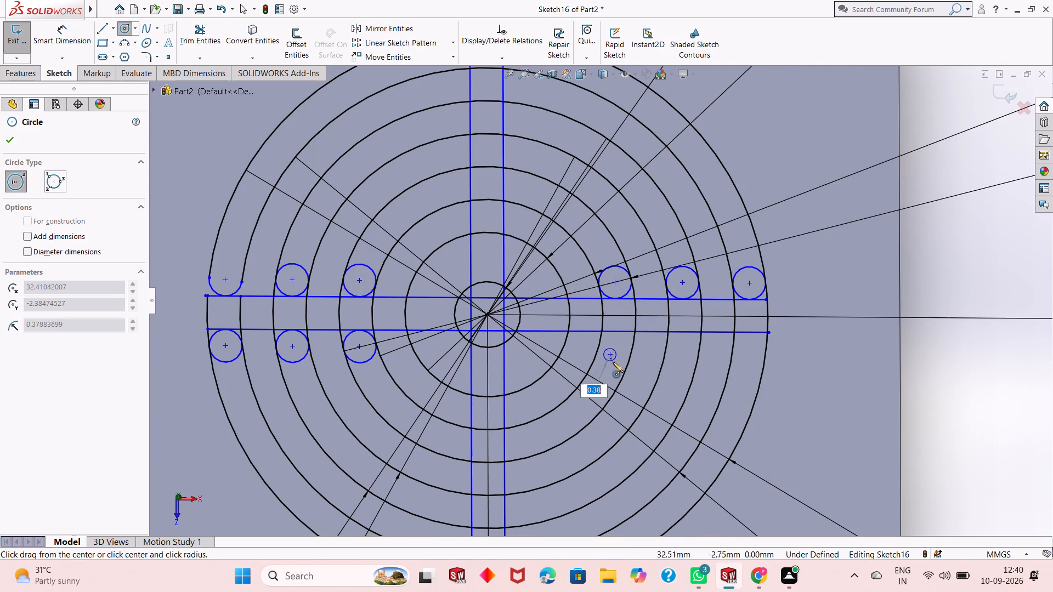
{"action": "key", "text": "1"}
{"action": "key", "text": "Return"}
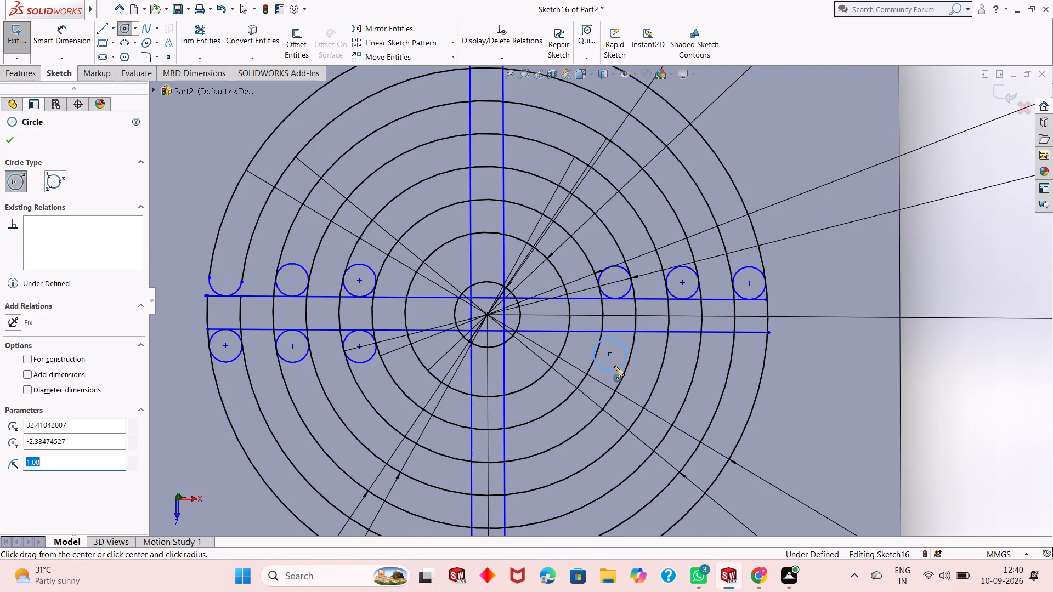
{"action": "right_click", "coordinate": [634, 361]}
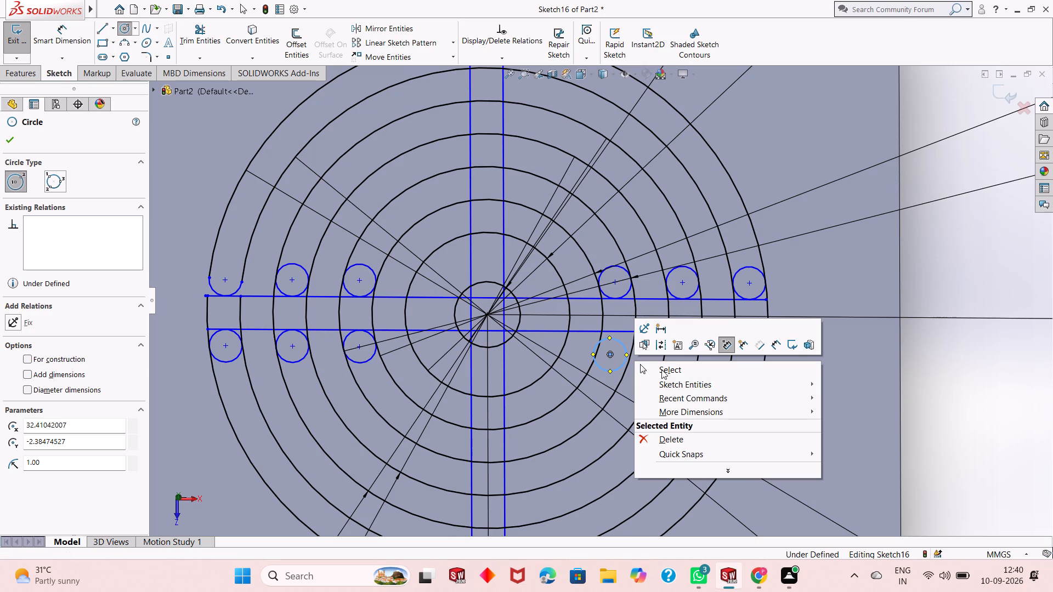
{"action": "key", "text": "Escape"}
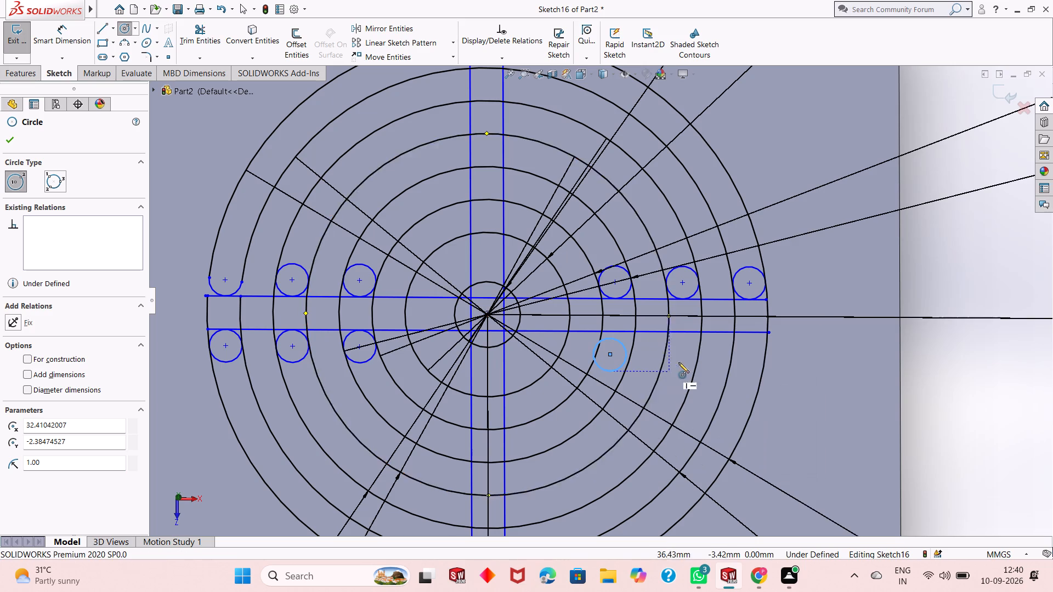
{"action": "left_click", "coordinate": [676, 363]}
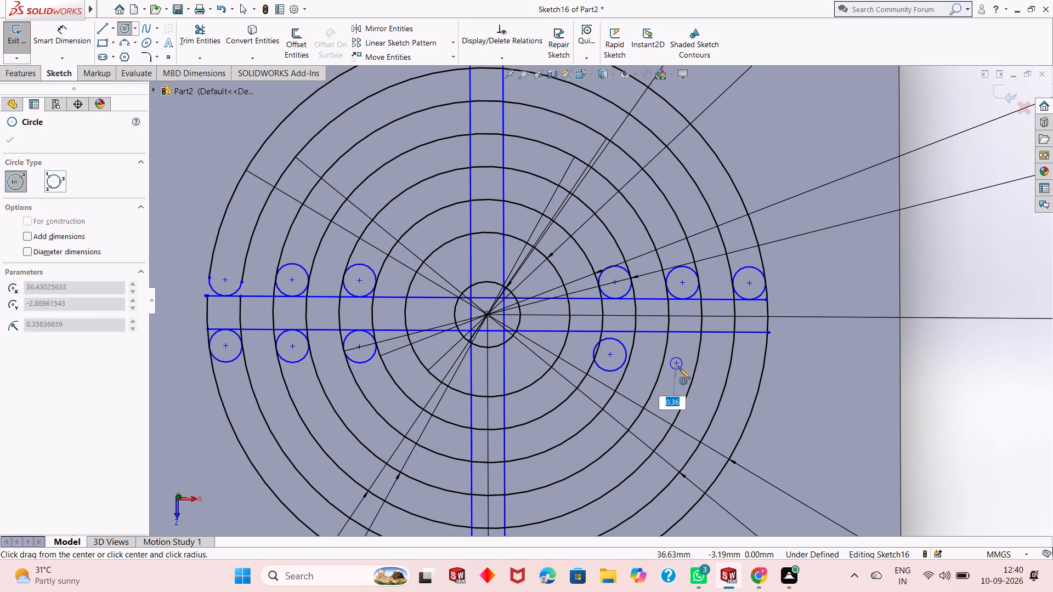
{"action": "key", "text": "1"}
{"action": "key", "text": "Return"}
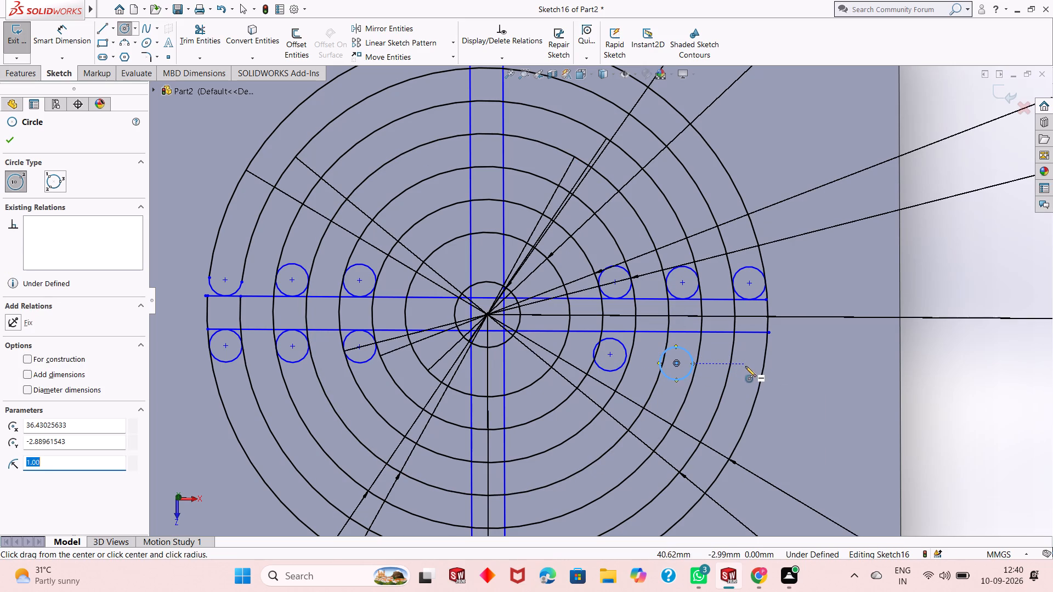
{"action": "left_click", "coordinate": [745, 366]}
{"action": "key", "text": "1"}
{"action": "key", "text": "Return"}
{"action": "right_click", "coordinate": [745, 375]}
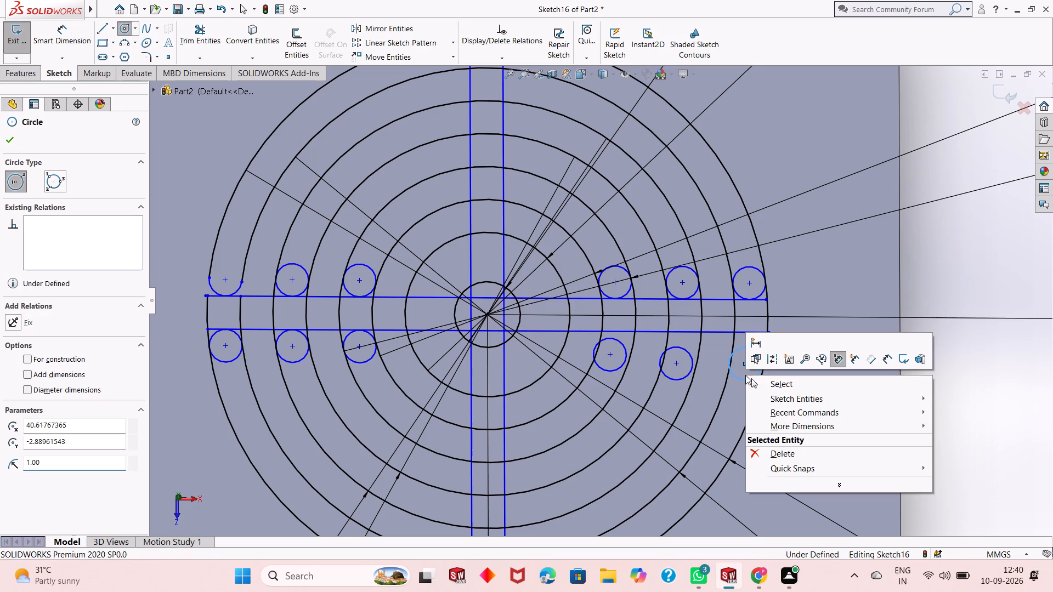
{"action": "left_click", "coordinate": [808, 384]}
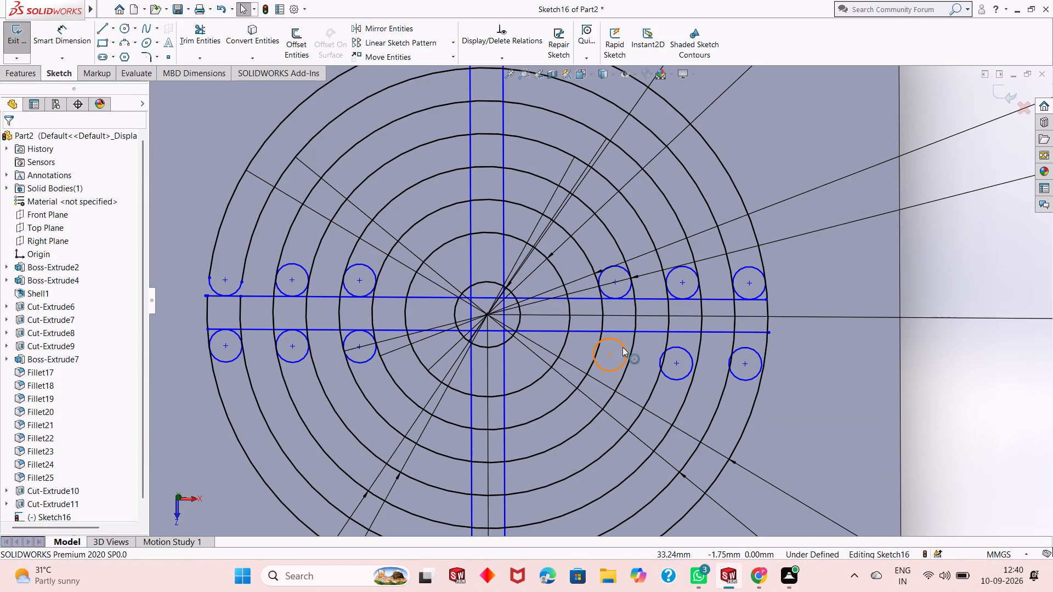
Make the innermost of the three new small circles tangent to the lower horizontal rib line.
{"action": "left_click", "coordinate": [622, 348]}
{"action": "left_click", "coordinate": [626, 332], "text": "ctrl"}
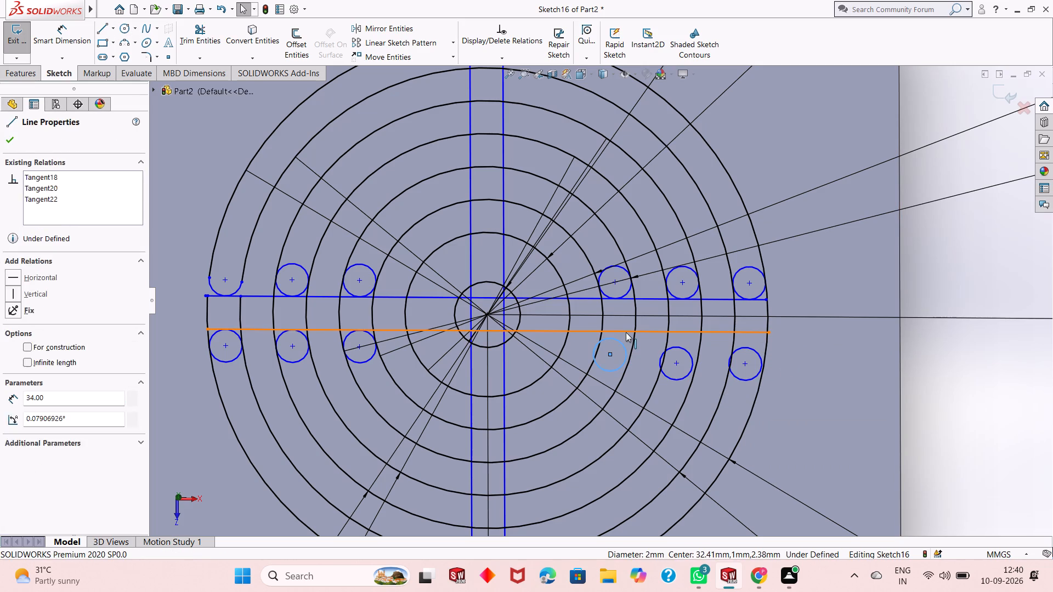
{"action": "left_click", "coordinate": [658, 285]}
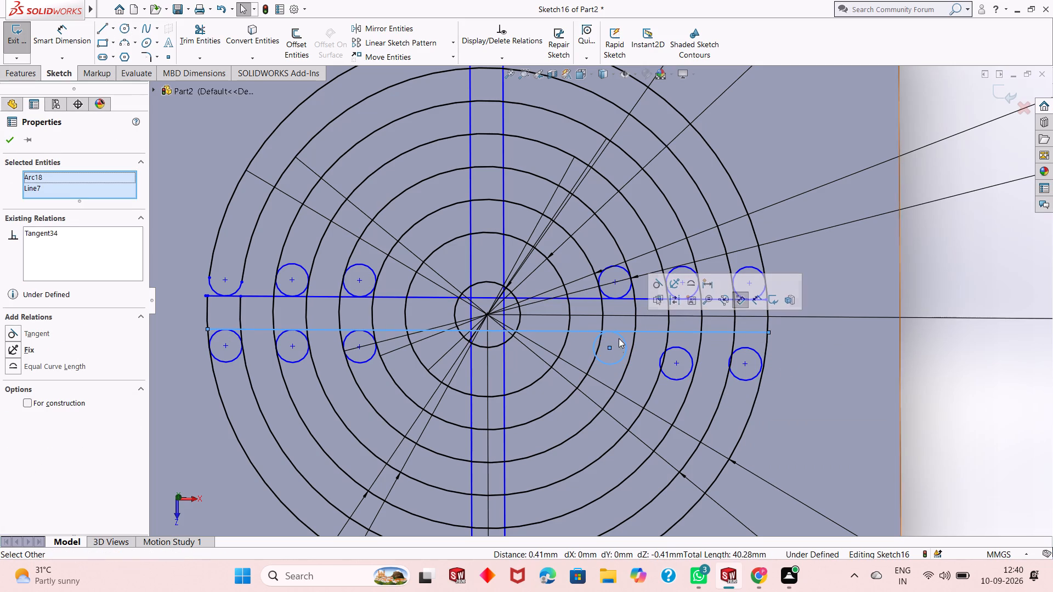
Make the innermost small circle below the lower rib line tangent to the 18 mm grille circle around its outer side.
{"action": "left_click", "coordinate": [970, 363]}
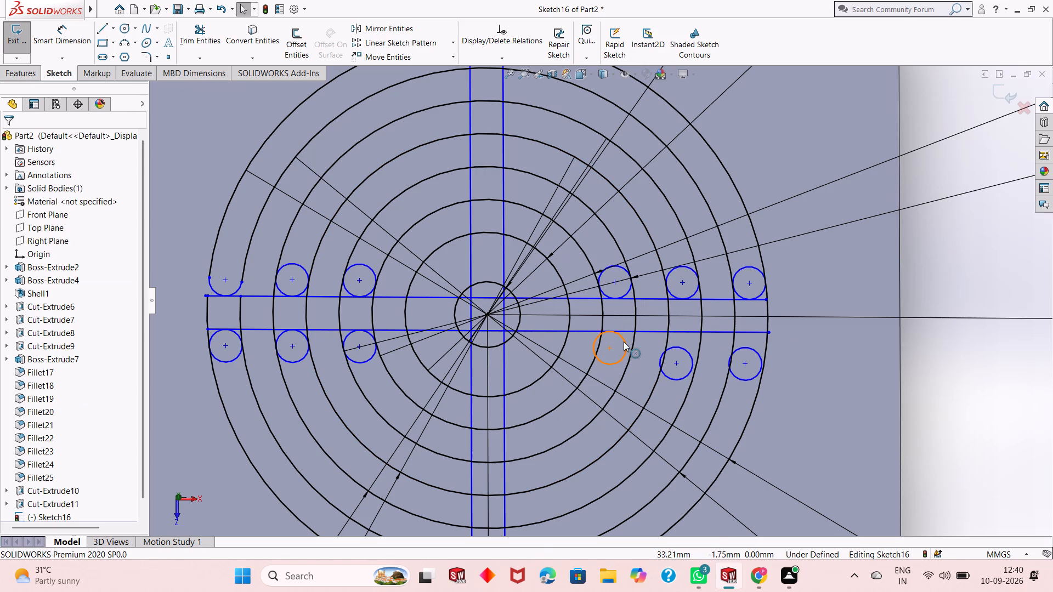
{"action": "left_click", "coordinate": [625, 341]}
{"action": "left_click", "coordinate": [635, 340], "text": "ctrl"}
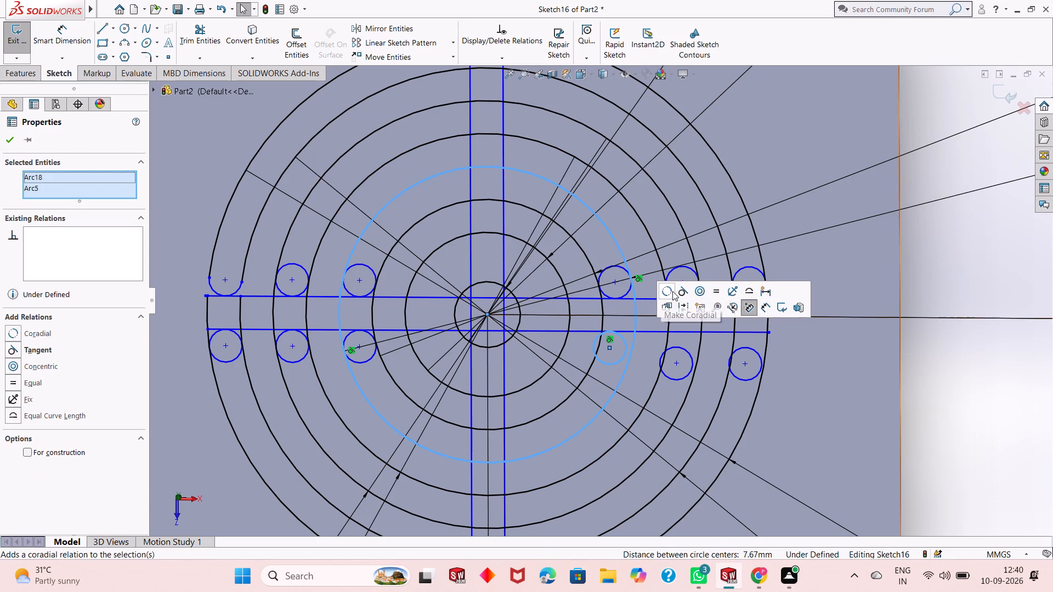
{"action": "left_click", "coordinate": [681, 291]}
{"action": "left_click", "coordinate": [948, 389]}
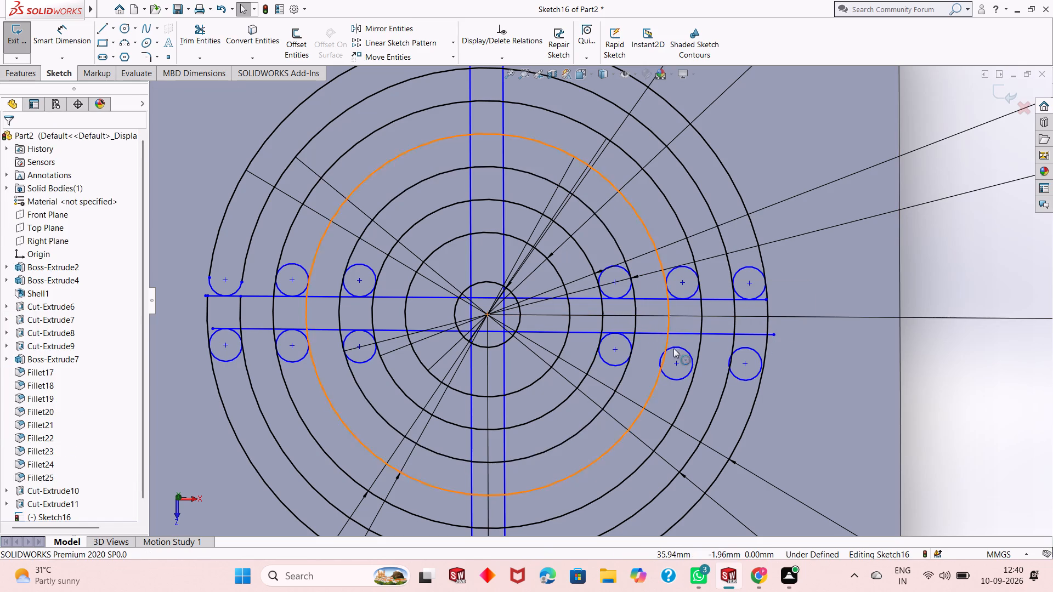
Make the middle small circle beneath it tangent to both the lower horizontal rib line and the grille circle on its outer side.
{"action": "left_click", "coordinate": [681, 348]}
{"action": "left_click", "coordinate": [686, 334], "text": "ctrl"}
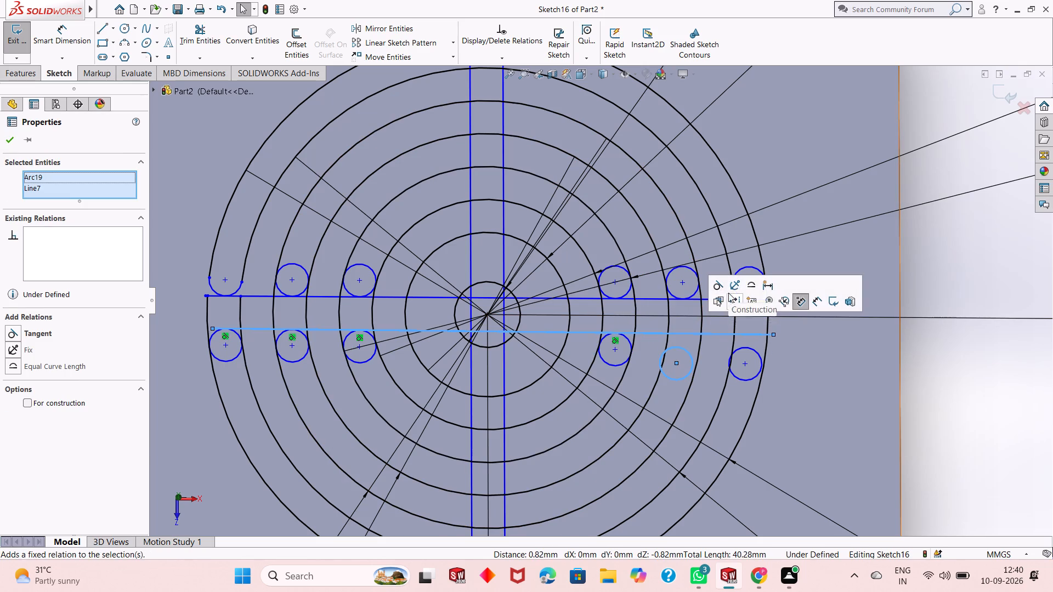
{"action": "left_click", "coordinate": [722, 284]}
{"action": "left_click", "coordinate": [916, 361]}
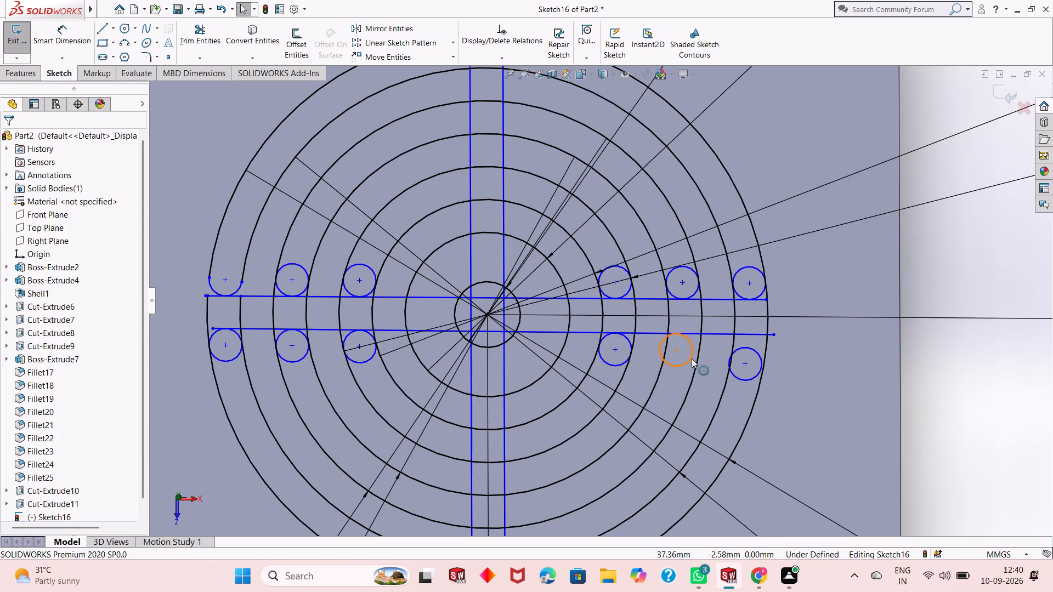
{"action": "left_click", "coordinate": [692, 360]}
{"action": "left_click", "coordinate": [695, 357], "text": "ctrl"}
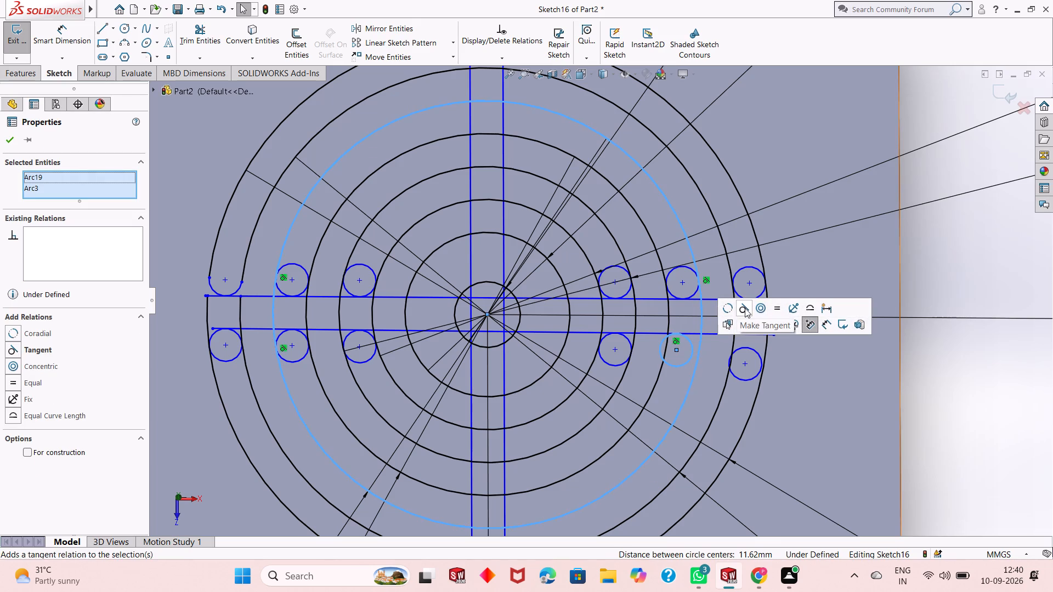
{"action": "left_click", "coordinate": [745, 308]}
{"action": "left_click", "coordinate": [941, 395]}
Make the outermost small circle on the same side tangent to both the lower horizontal rib line and the outermost grille circle.
{"action": "left_click", "coordinate": [744, 350]}
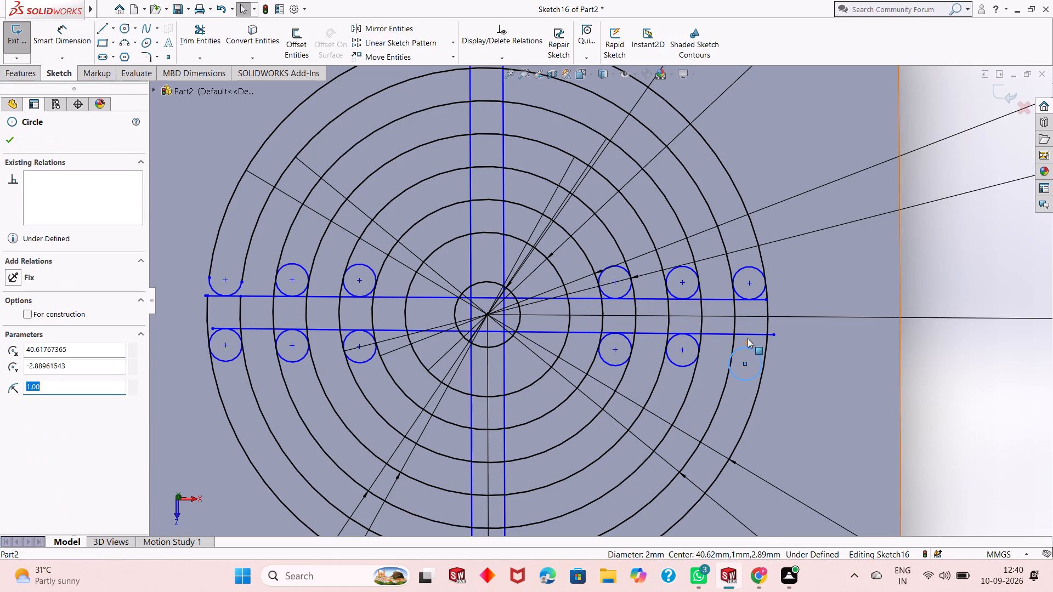
{"action": "left_click", "coordinate": [750, 334], "text": "ctrl"}
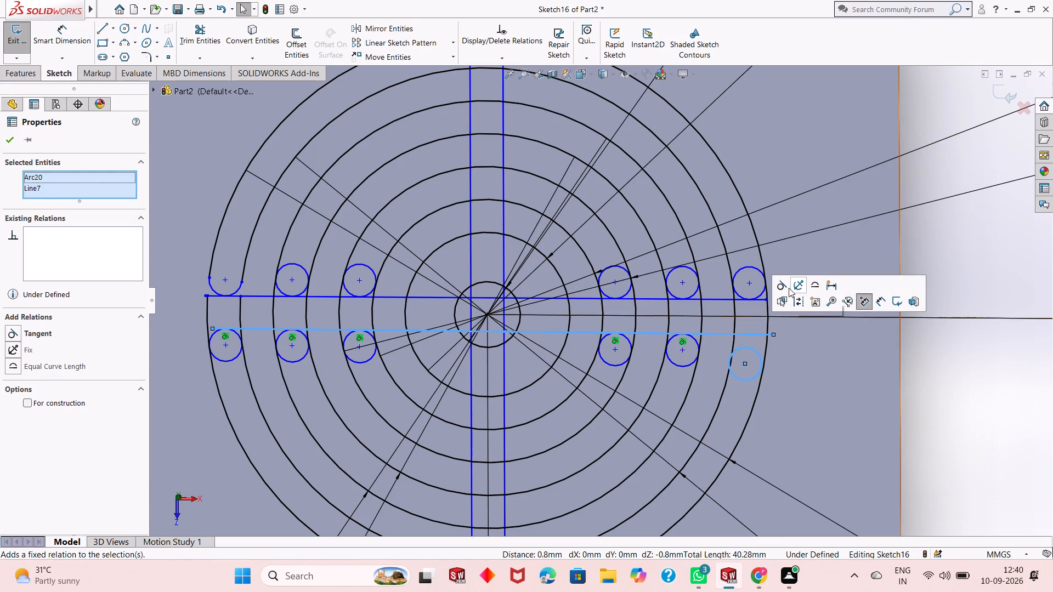
{"action": "left_click", "coordinate": [789, 288]}
{"action": "left_click", "coordinate": [946, 374]}
{"action": "left_click", "coordinate": [747, 365]}
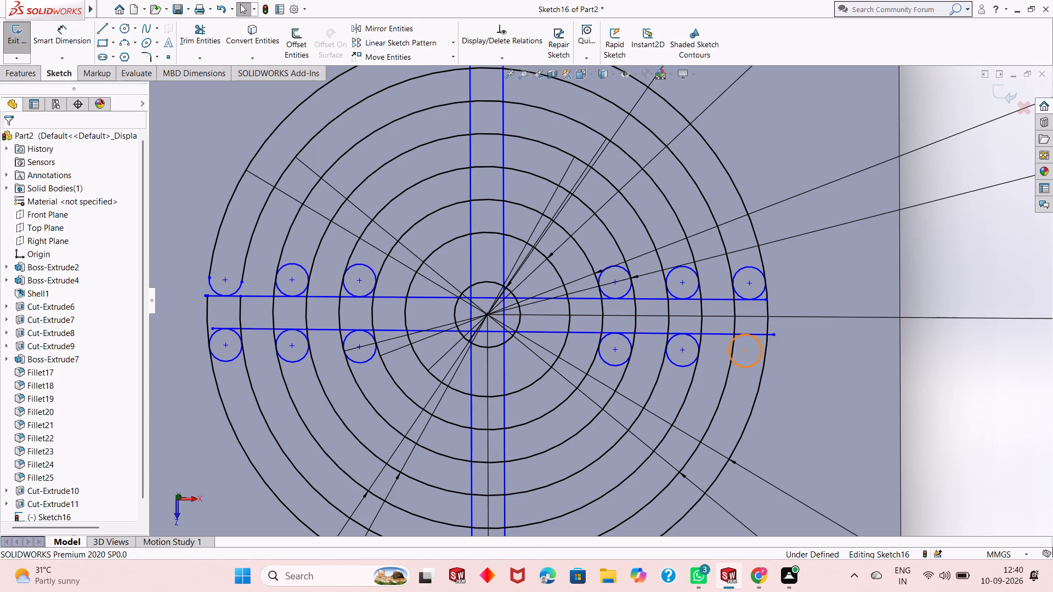
{"action": "left_click", "coordinate": [758, 385], "text": "ctrl"}
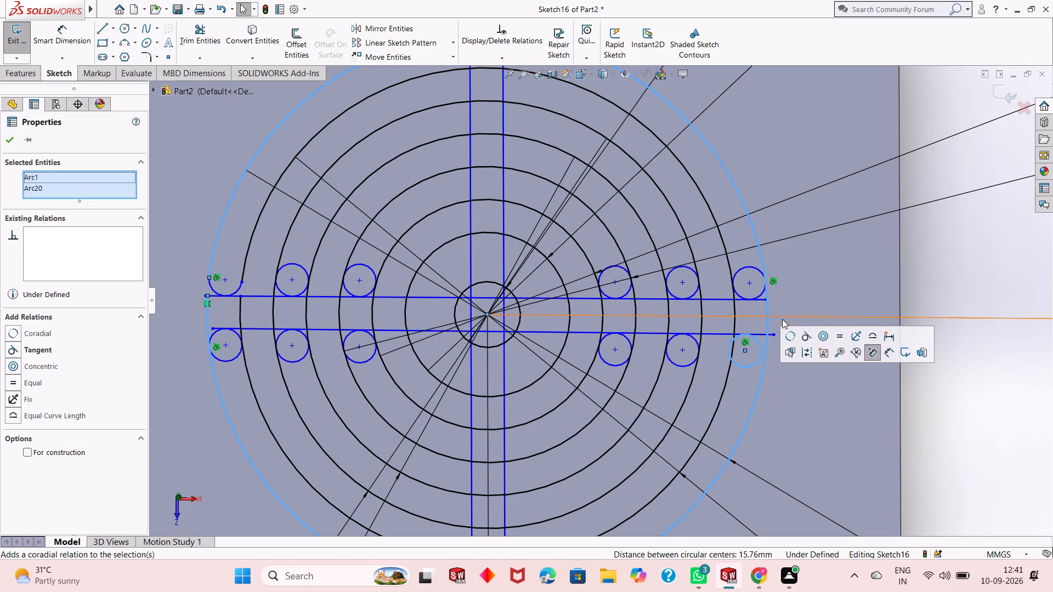
{"action": "left_click", "coordinate": [809, 338]}
{"action": "left_click", "coordinate": [954, 375]}
Sketch three circles of 1 mm radius left of the vertical rib in the grille's lower half, one in each of the three slot rings.
{"action": "scroll", "coordinate": [731, 372], "scroll_direction": "up", "scroll_amount": 1}
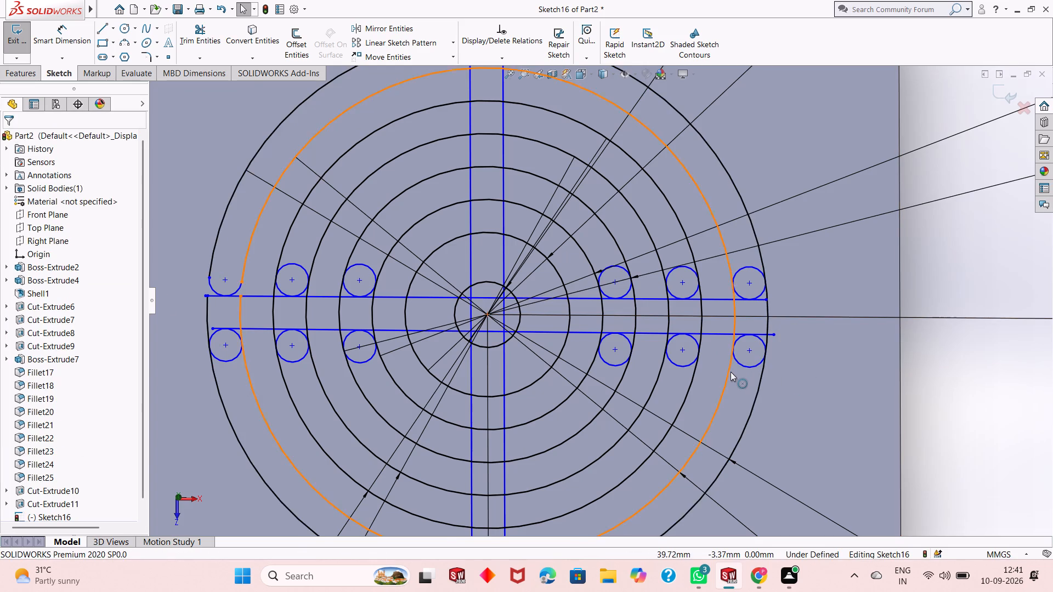
{"action": "scroll", "coordinate": [695, 390], "scroll_direction": "up", "scroll_amount": 1}
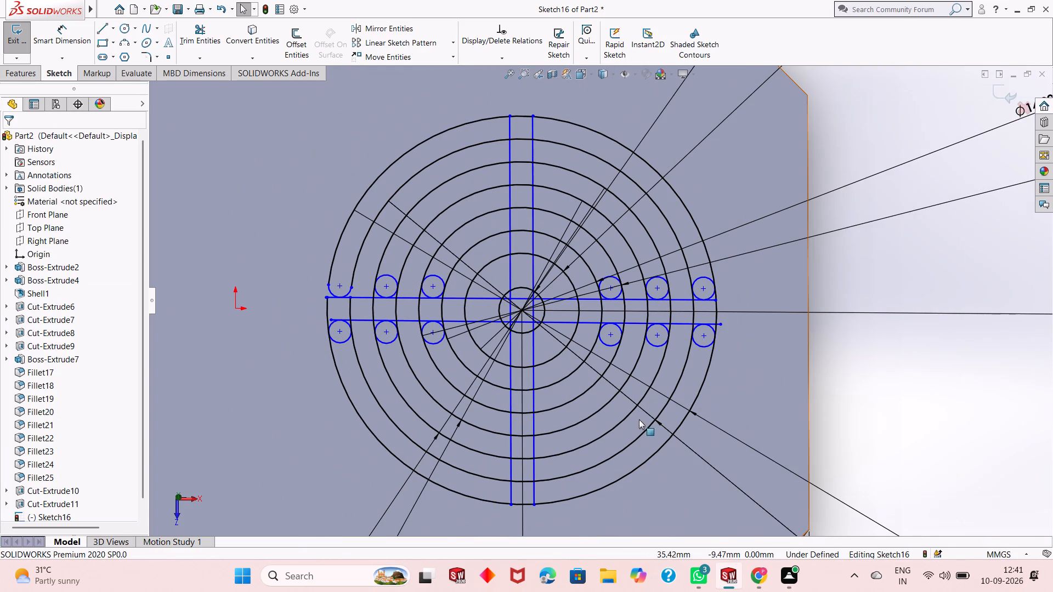
{"action": "scroll", "coordinate": [545, 431], "scroll_direction": "up", "scroll_amount": 1}
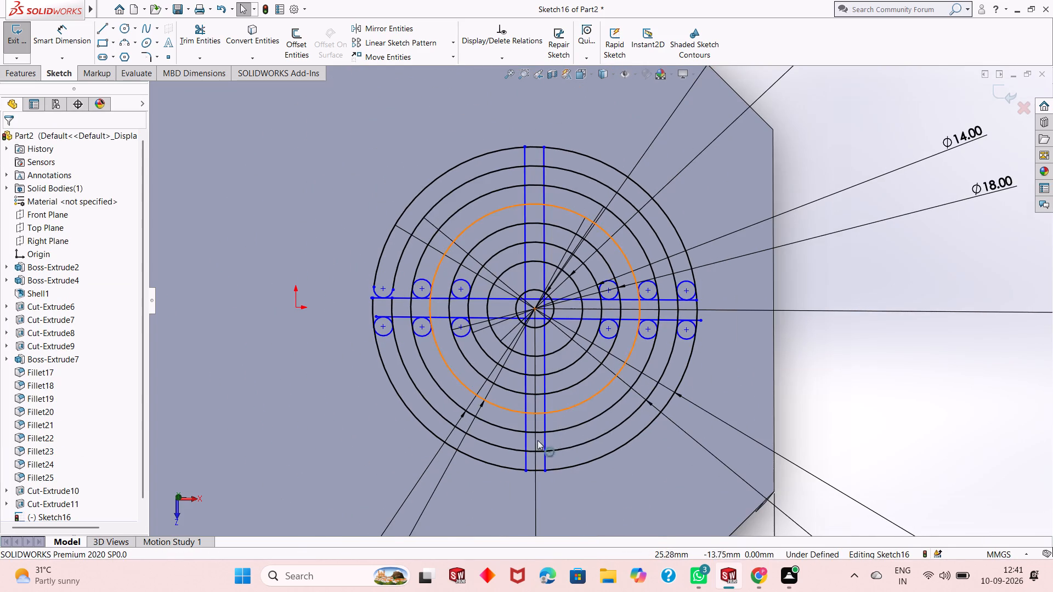
{"action": "scroll", "coordinate": [531, 450], "scroll_direction": "down", "scroll_amount": 2}
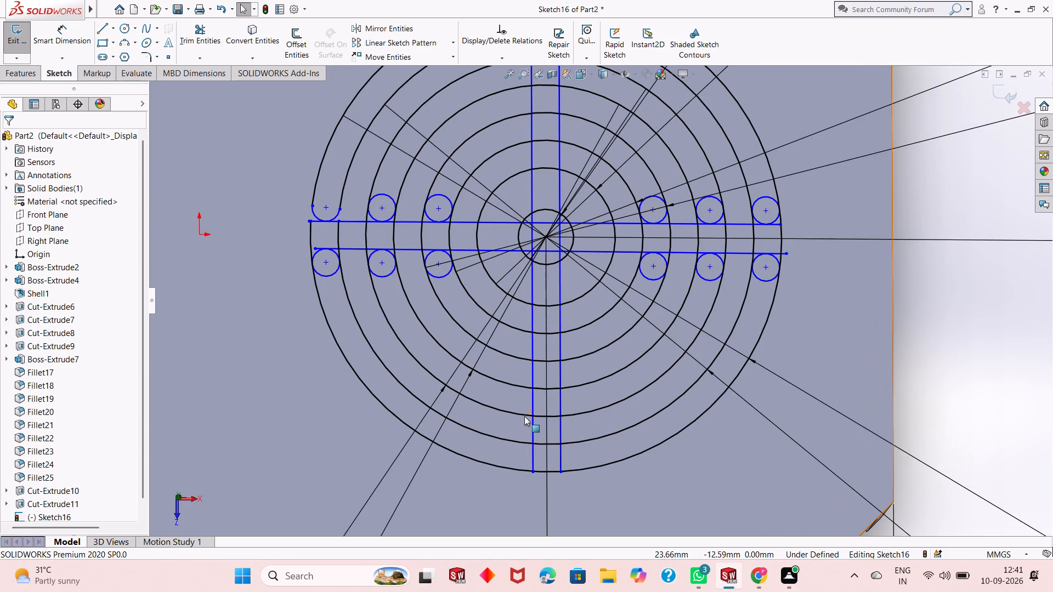
{"action": "scroll", "coordinate": [529, 410], "scroll_direction": "down", "scroll_amount": 1}
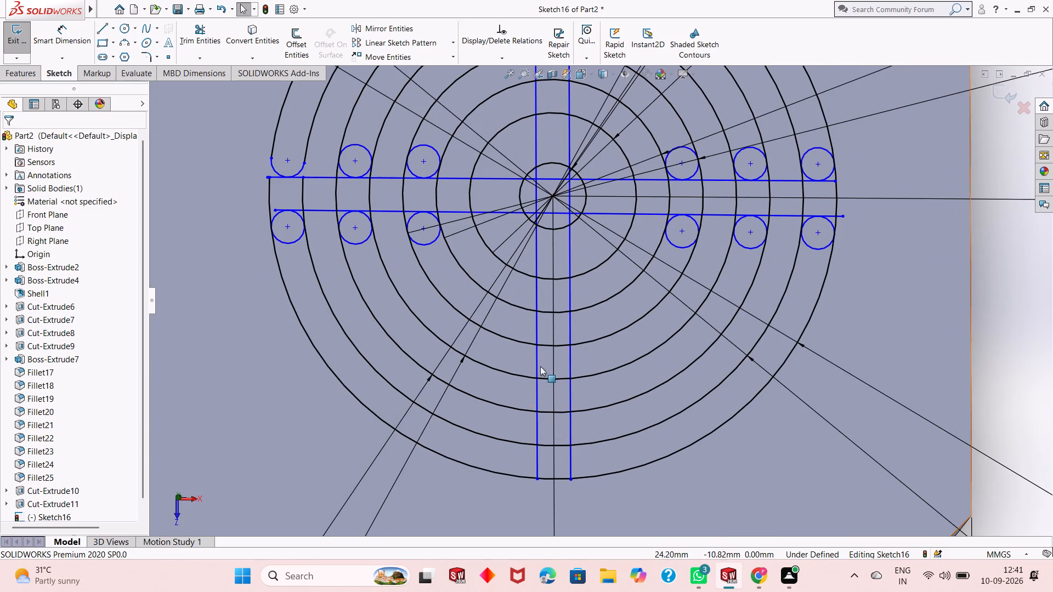
{"action": "key", "text": "c"}
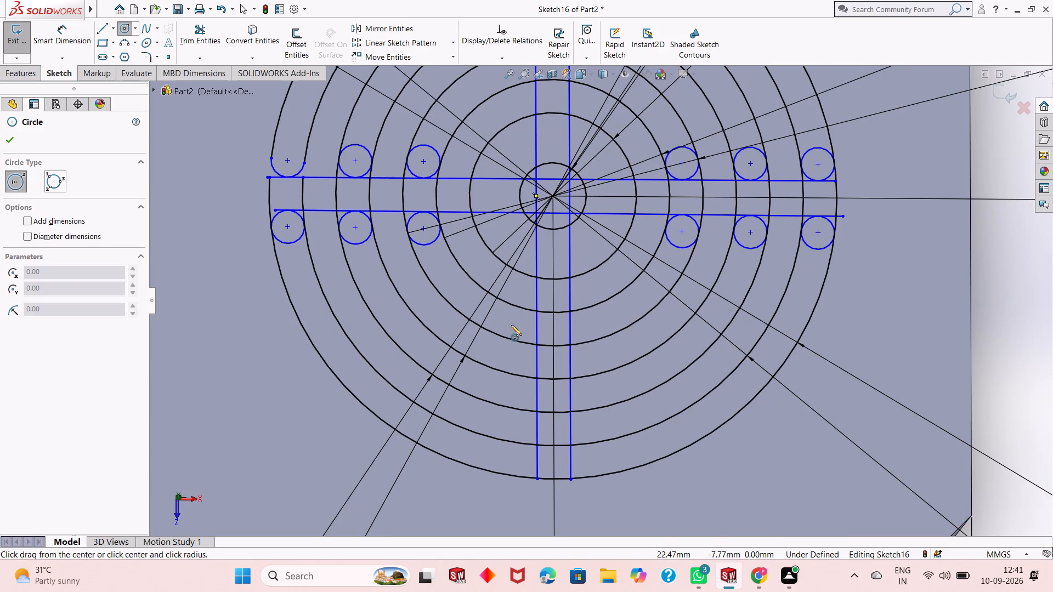
{"action": "left_click", "coordinate": [512, 324]}
{"action": "key", "text": "1"}
{"action": "key", "text": "Return"}
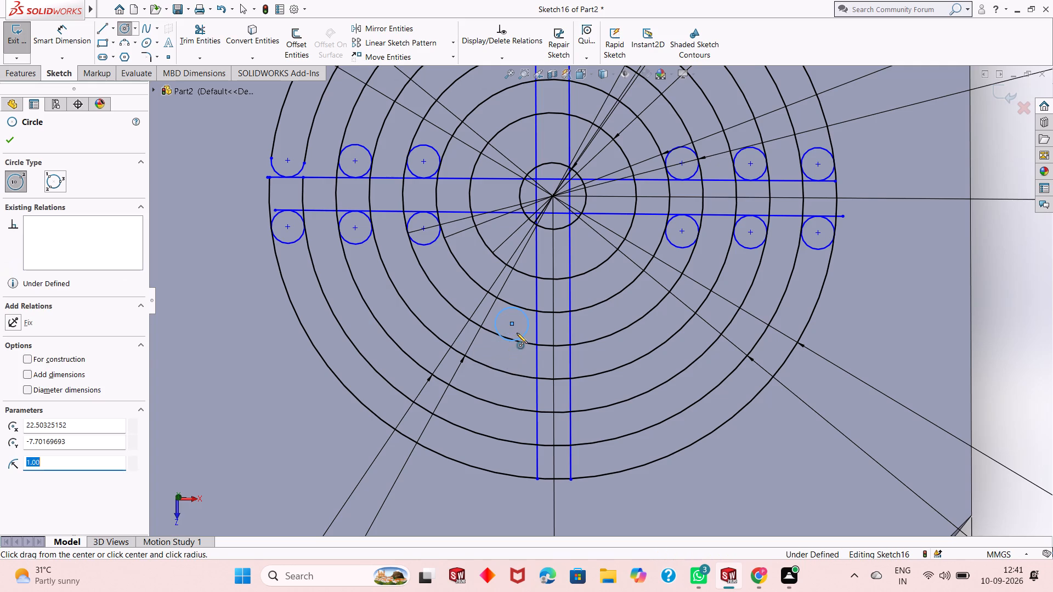
{"action": "left_click", "coordinate": [502, 392]}
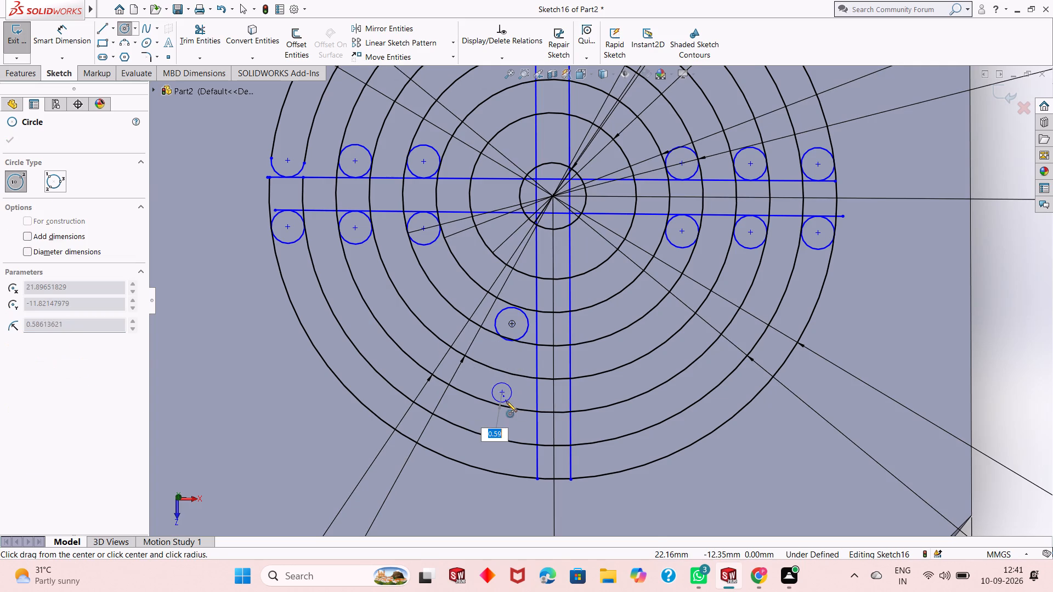
{"action": "key", "text": "1"}
{"action": "key", "text": "Return"}
{"action": "left_click", "coordinate": [492, 458]}
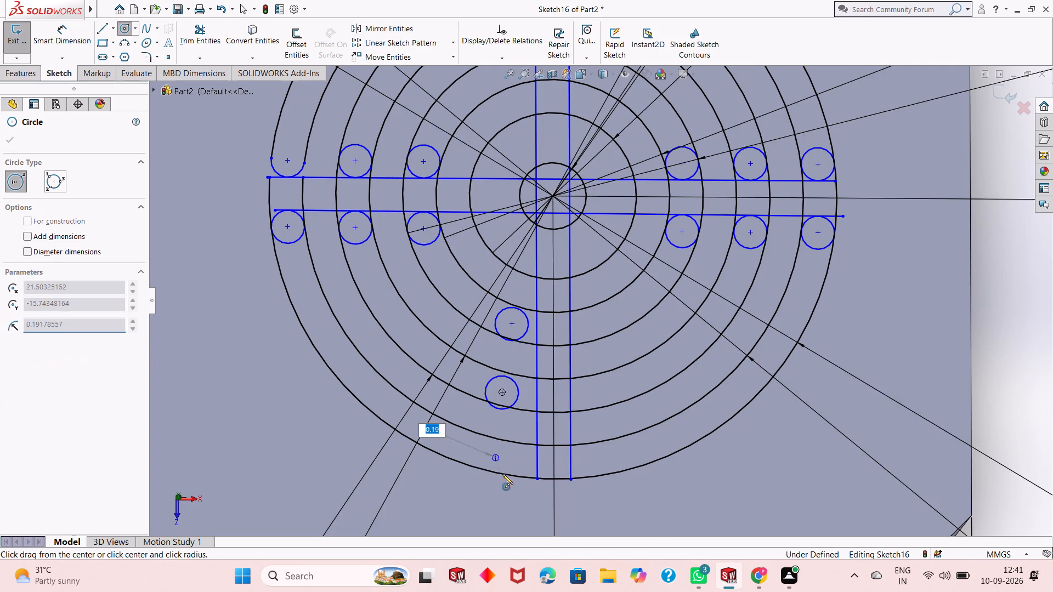
{"action": "key", "text": "1"}
{"action": "key", "text": "Return"}
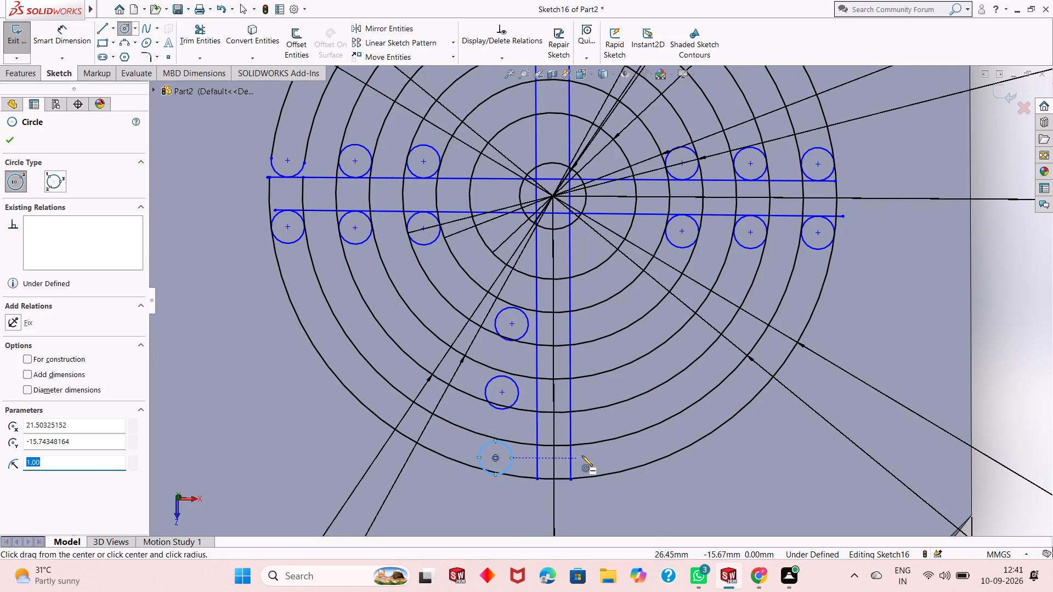
Sketch three matching circles of 1 mm radius right of the vertical rib in the lower half, from the outermost ring inward.
{"action": "left_click", "coordinate": [602, 454]}
{"action": "key", "text": "1"}
{"action": "key", "text": "Return"}
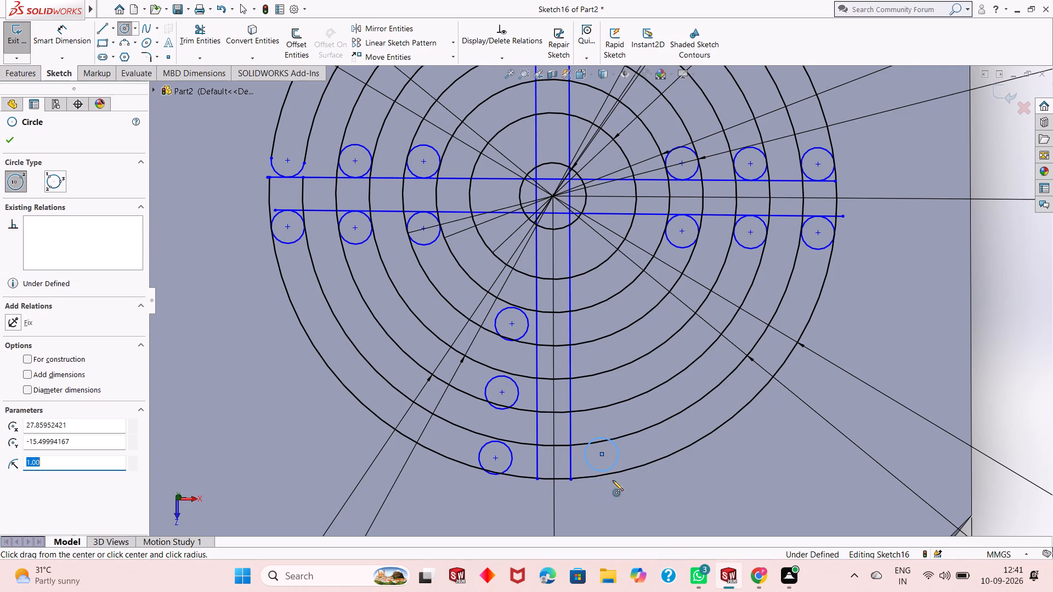
{"action": "left_click", "coordinate": [601, 386]}
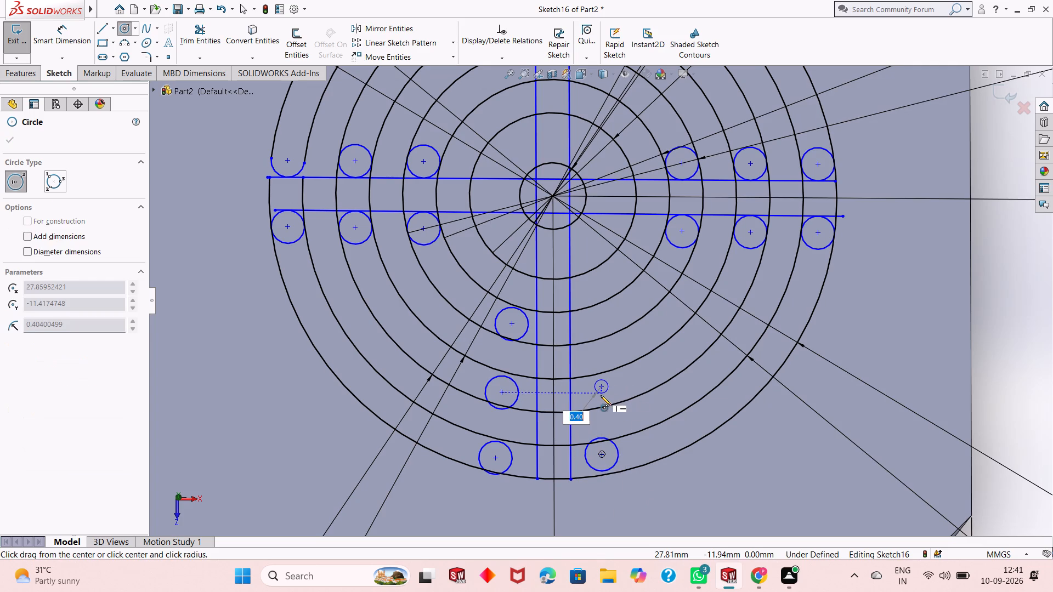
{"action": "key", "text": "1"}
{"action": "key", "text": "Return"}
{"action": "left_click", "coordinate": [603, 325]}
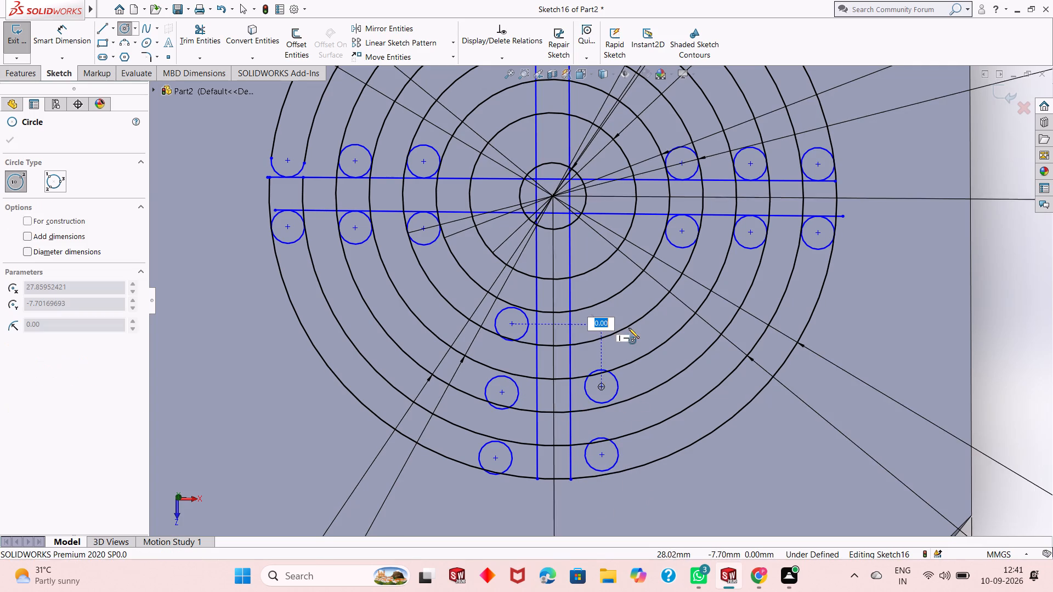
{"action": "key", "text": "1"}
{"action": "key", "text": "Return"}
{"action": "right_click", "coordinate": [629, 328]}
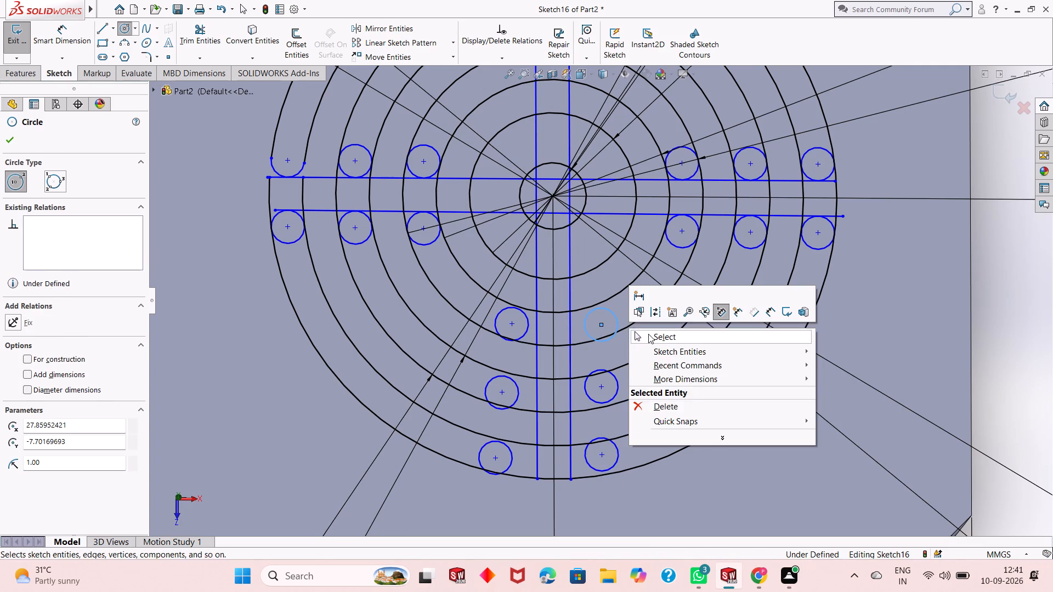
{"action": "left_click", "coordinate": [648, 334]}
Make the innermost small circle left of the vertical rib tangent to both the left rib line and the 18 mm grille circle.
{"action": "left_click", "coordinate": [528, 335]}
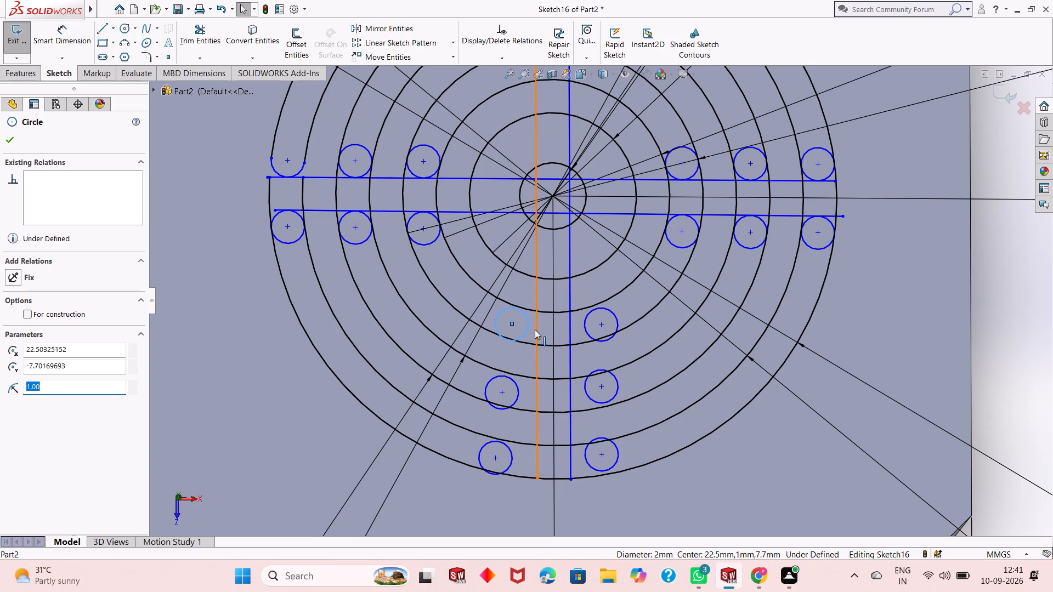
{"action": "left_click", "coordinate": [535, 329], "text": "ctrl"}
{"action": "left_click", "coordinate": [32, 333]}
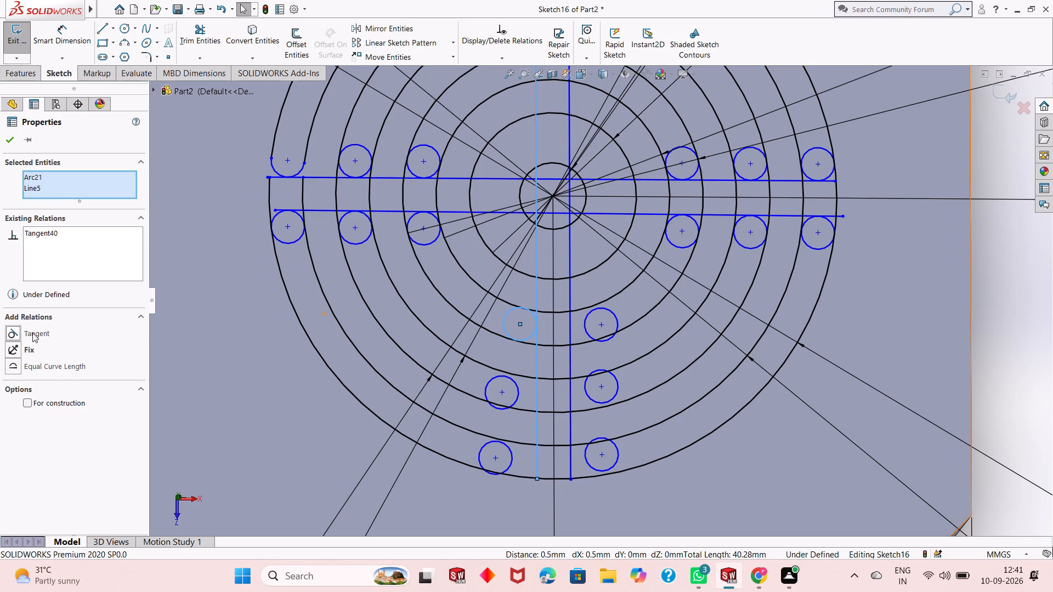
{"action": "left_click", "coordinate": [12, 139]}
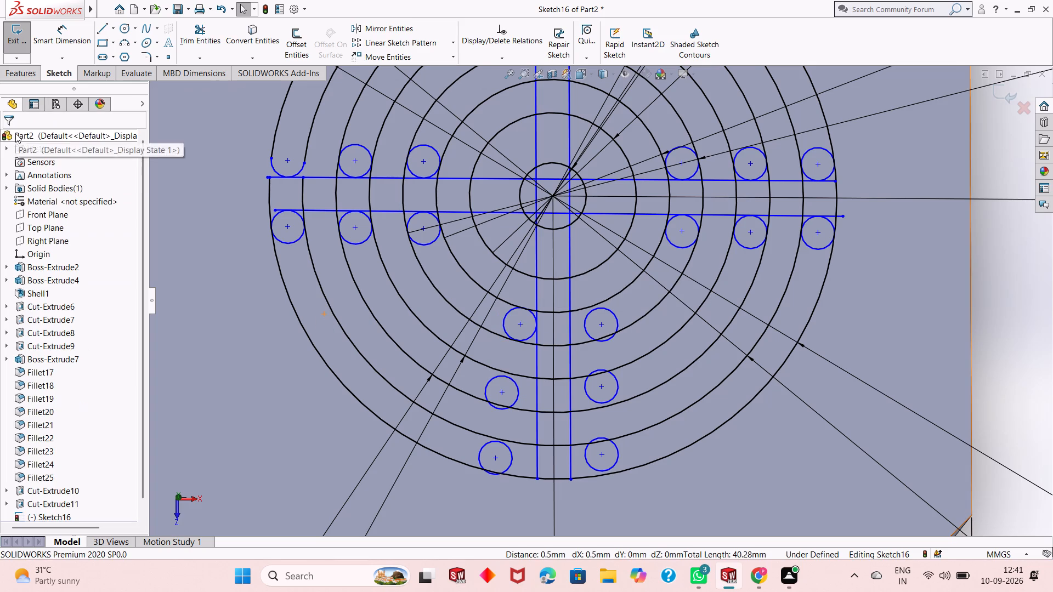
{"action": "left_click", "coordinate": [533, 333]}
{"action": "left_click", "coordinate": [528, 345], "text": "ctrl"}
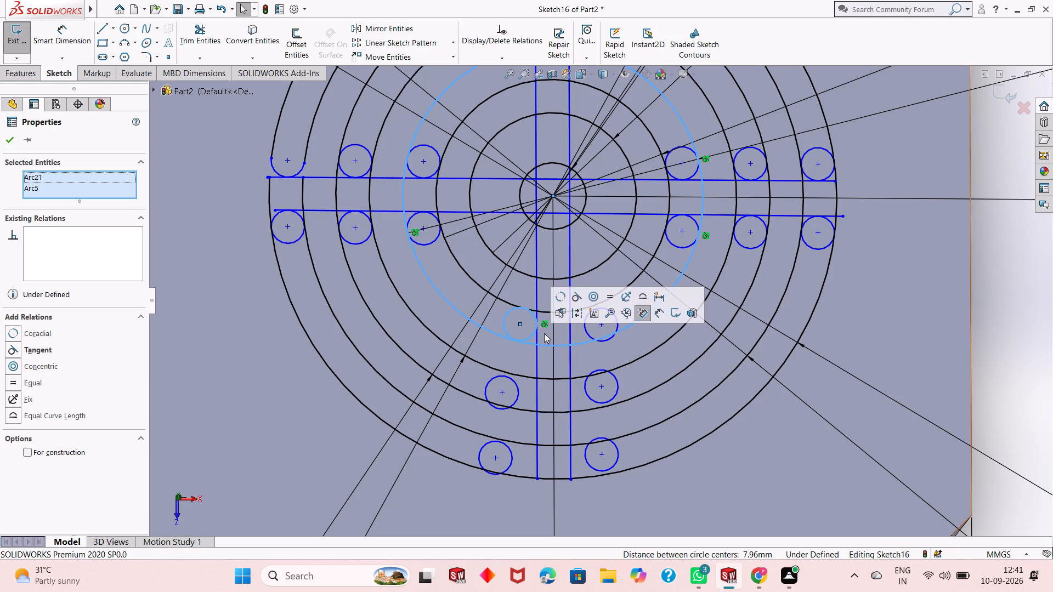
{"action": "left_click", "coordinate": [576, 297]}
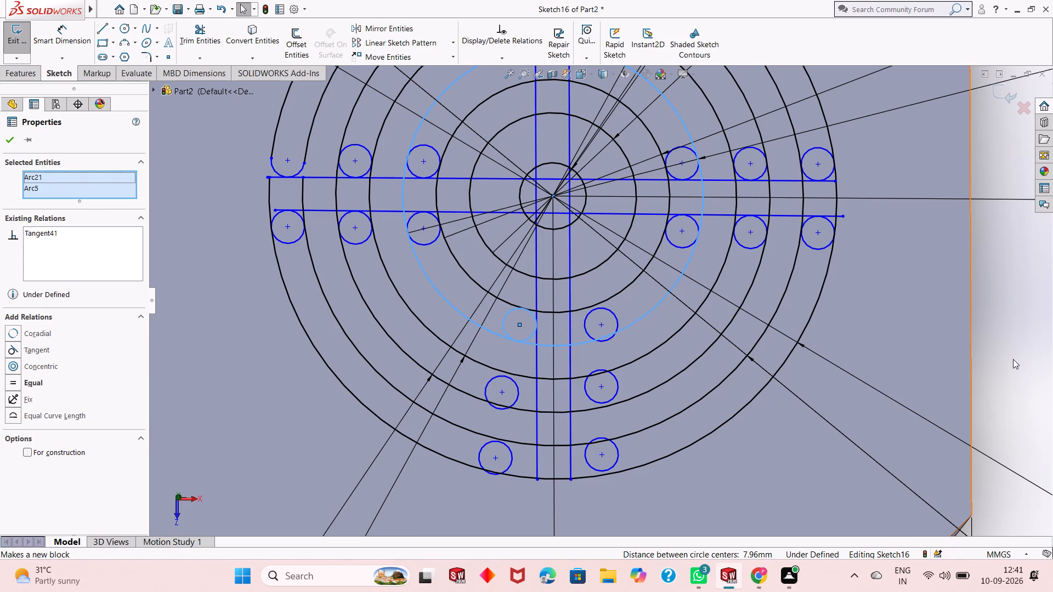
{"action": "left_click", "coordinate": [1013, 359]}
Make the middle small circle left of the vertical rib tangent to both the left rib line and the grille circle on its outer side.
{"action": "left_click", "coordinate": [518, 397]}
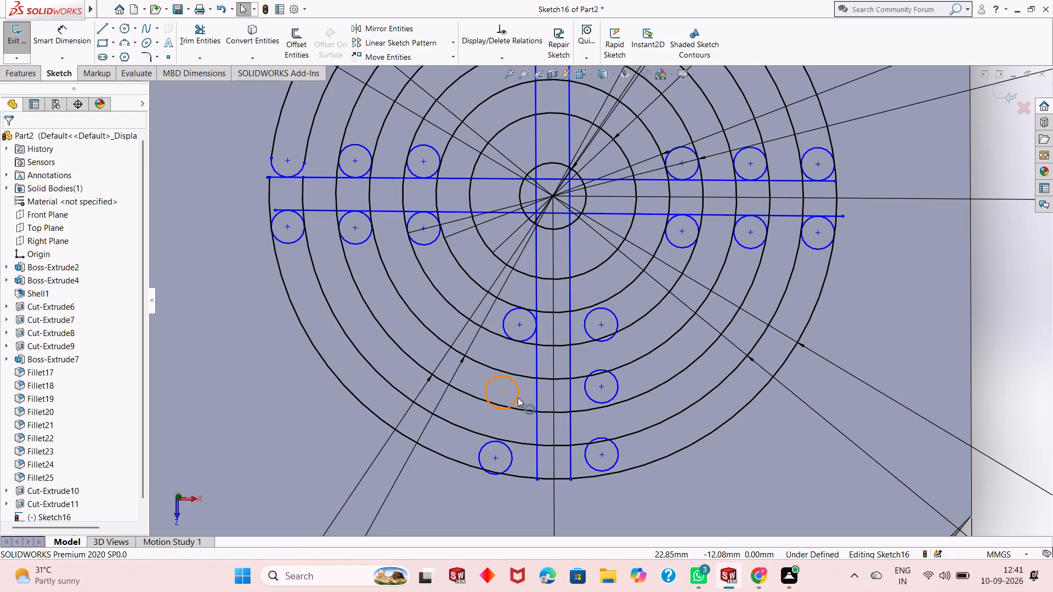
{"action": "left_click", "coordinate": [534, 398], "text": "ctrl"}
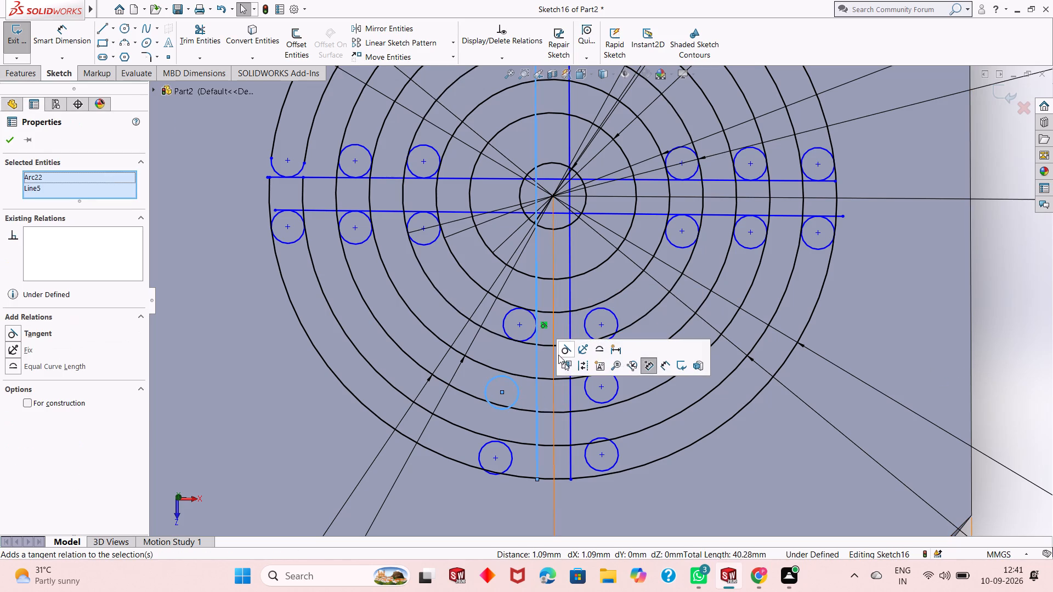
{"action": "left_click", "coordinate": [561, 355]}
{"action": "left_click", "coordinate": [994, 356]}
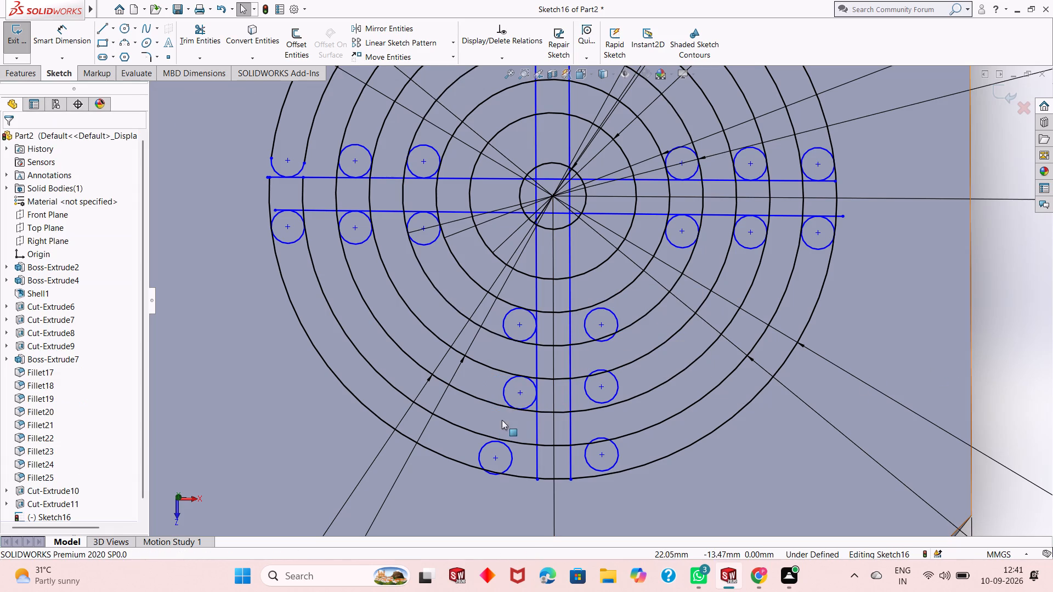
{"action": "left_click", "coordinate": [509, 379]}
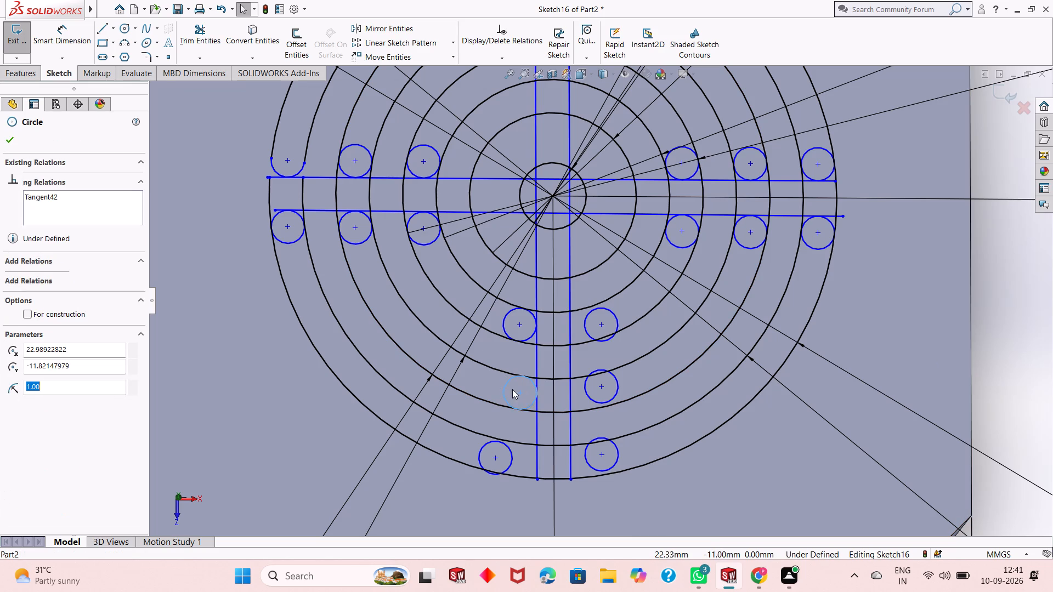
{"action": "left_click", "coordinate": [531, 412], "text": "ctrl"}
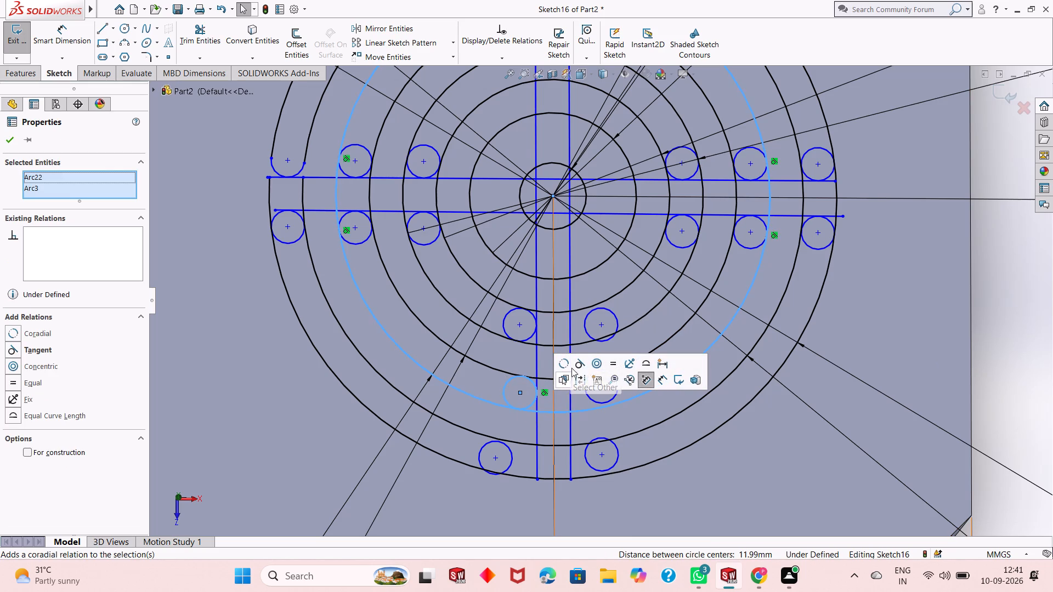
{"action": "left_click", "coordinate": [581, 367]}
{"action": "left_click", "coordinate": [997, 369]}
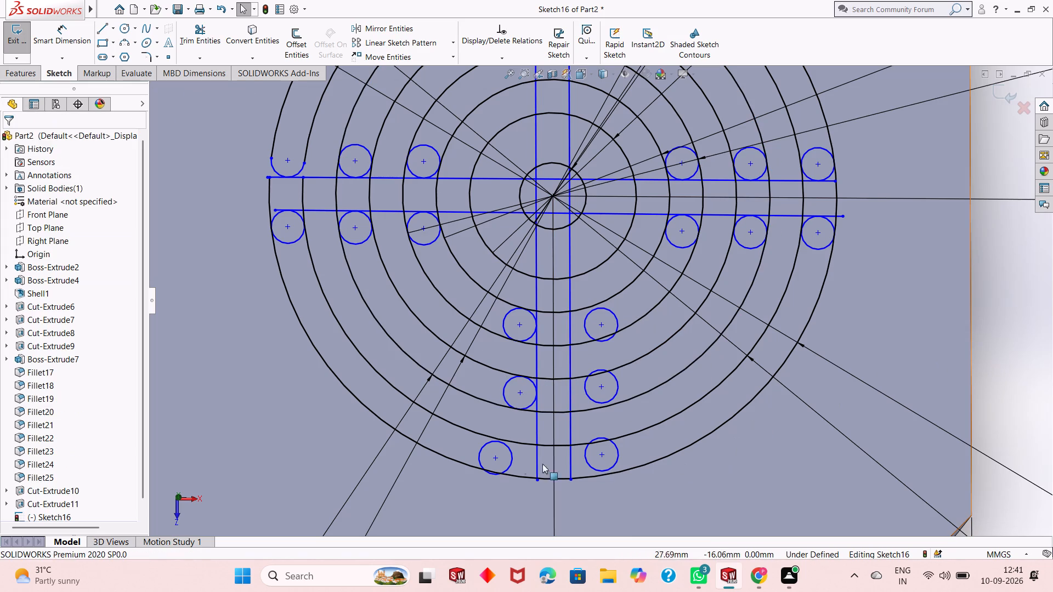
Make the outermost small circle left of the vertical rib's lower half tangent to both the left rib line and the 34 mm circle.
{"action": "left_click", "coordinate": [513, 451]}
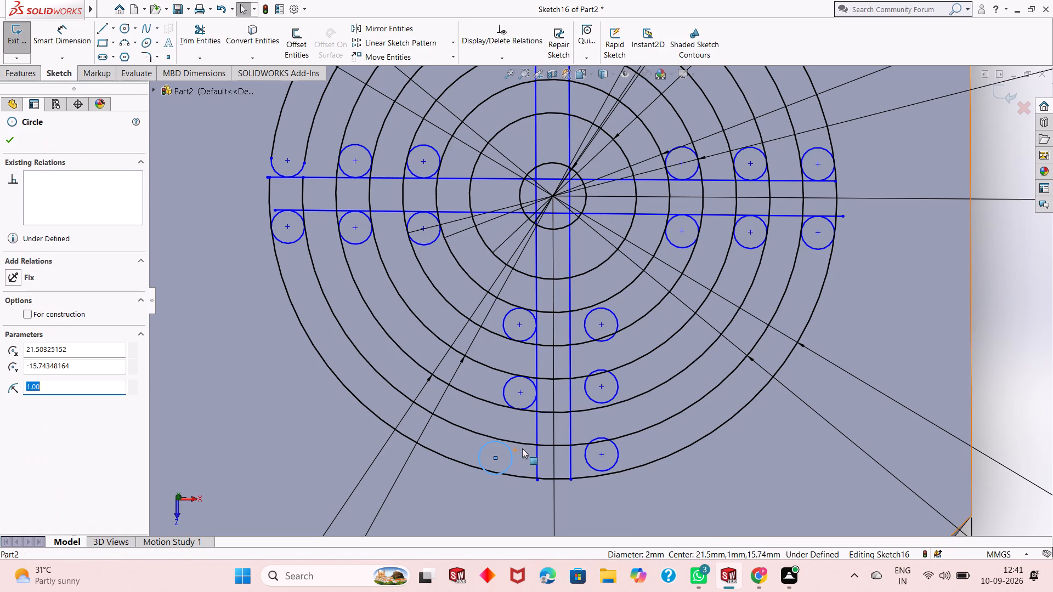
{"action": "left_click", "coordinate": [536, 452], "text": "ctrl"}
{"action": "left_click", "coordinate": [565, 402]}
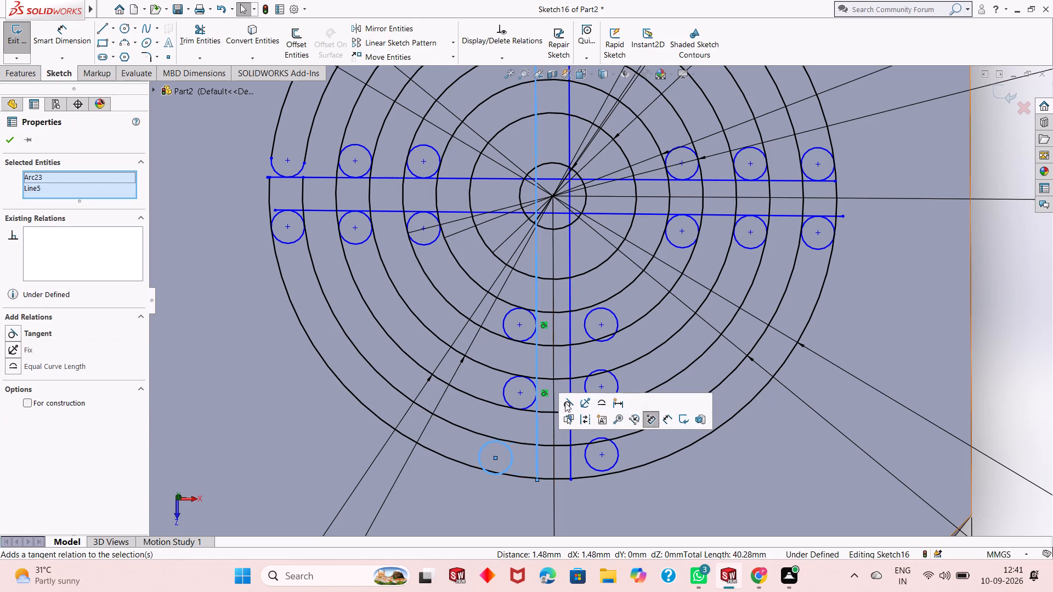
{"action": "left_click", "coordinate": [534, 471]}
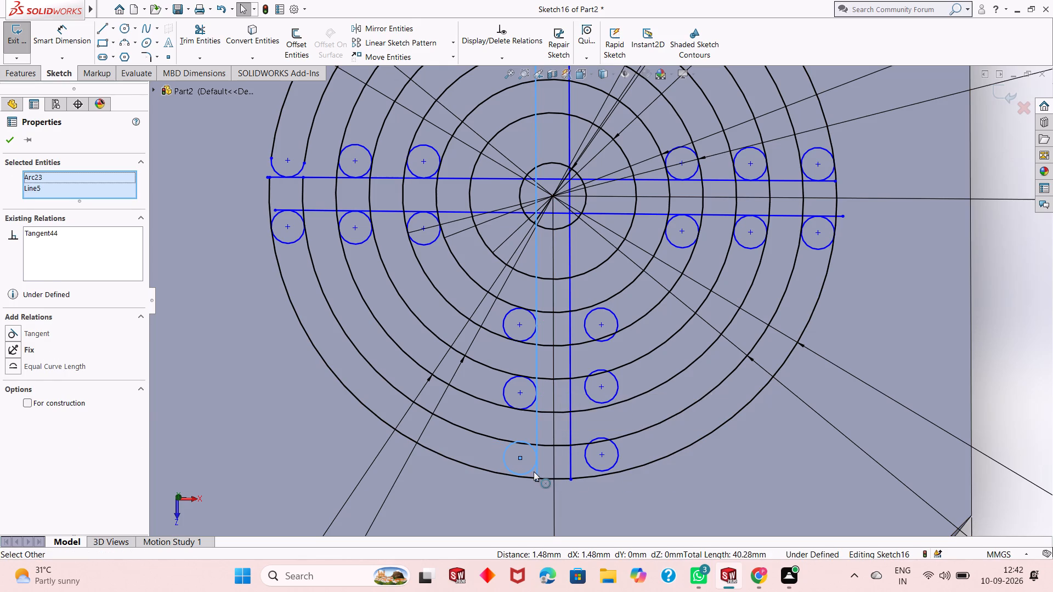
{"action": "left_click", "coordinate": [998, 373]}
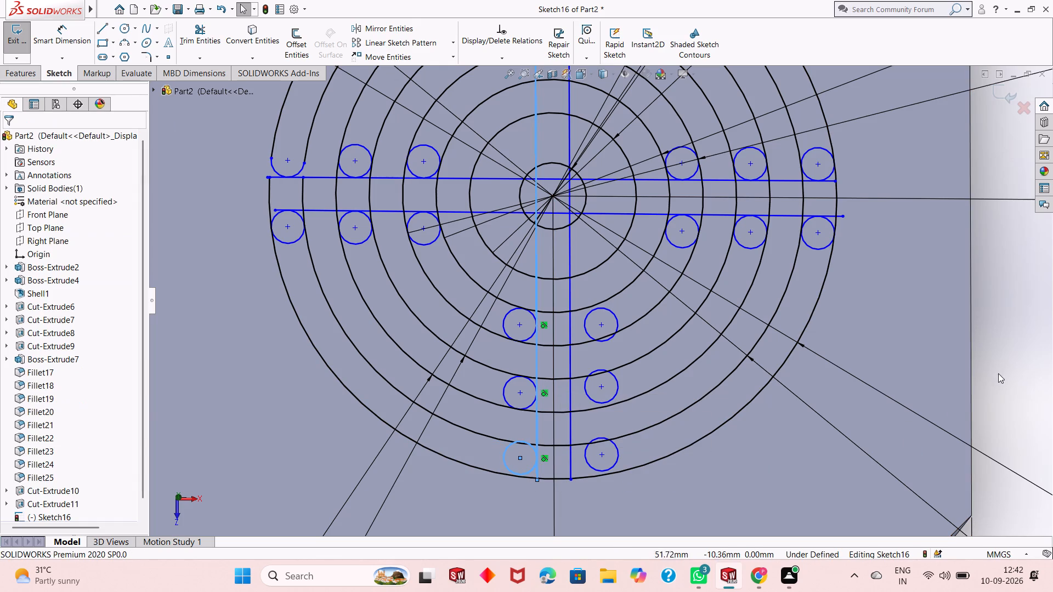
{"action": "left_click", "coordinate": [528, 473]}
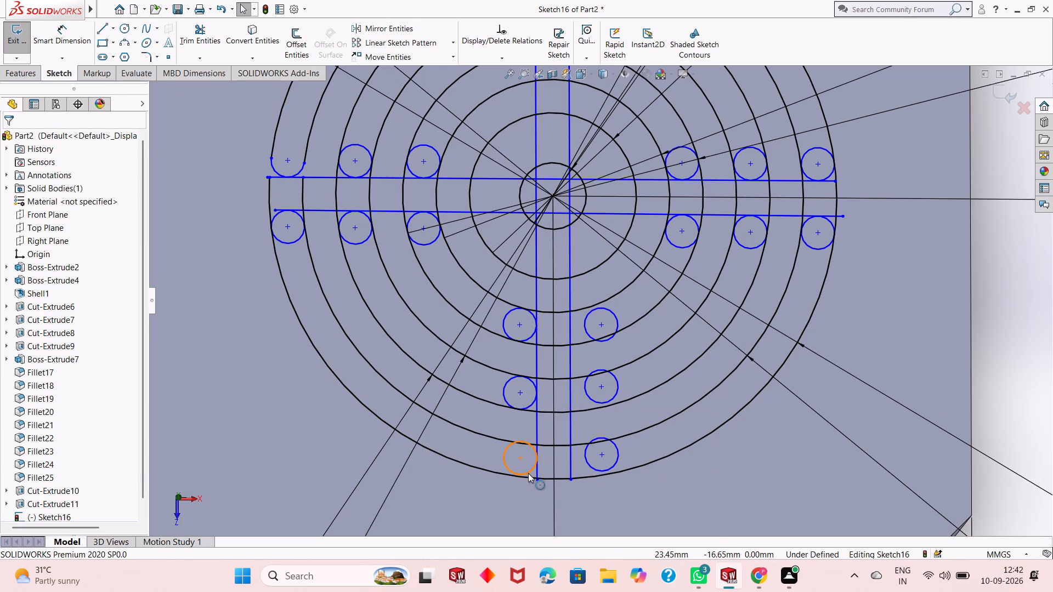
{"action": "left_click", "coordinate": [528, 480], "text": "ctrl"}
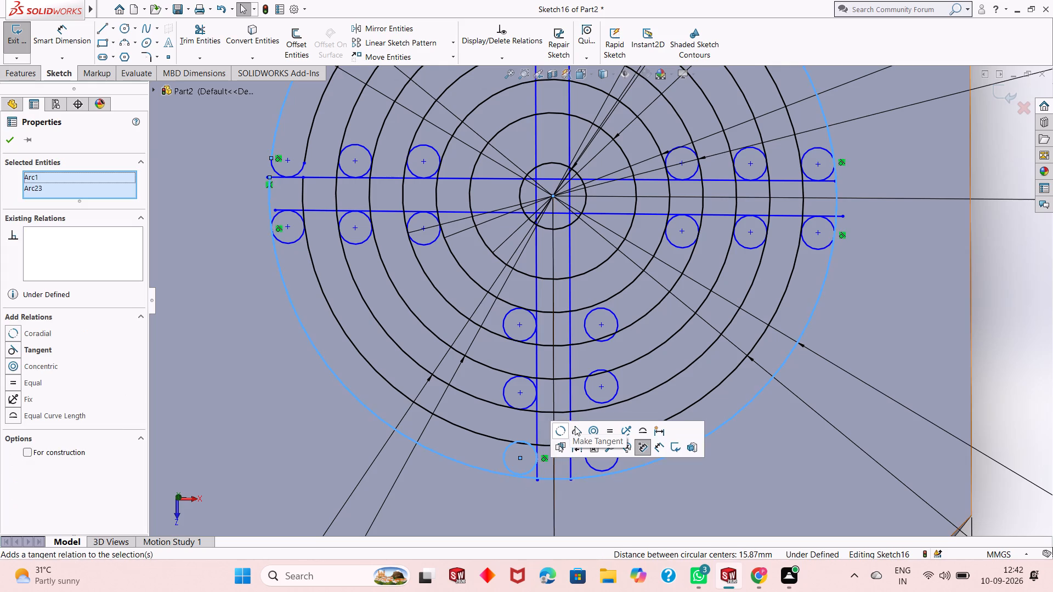
{"action": "left_click", "coordinate": [576, 427]}
{"action": "left_click", "coordinate": [1006, 367]}
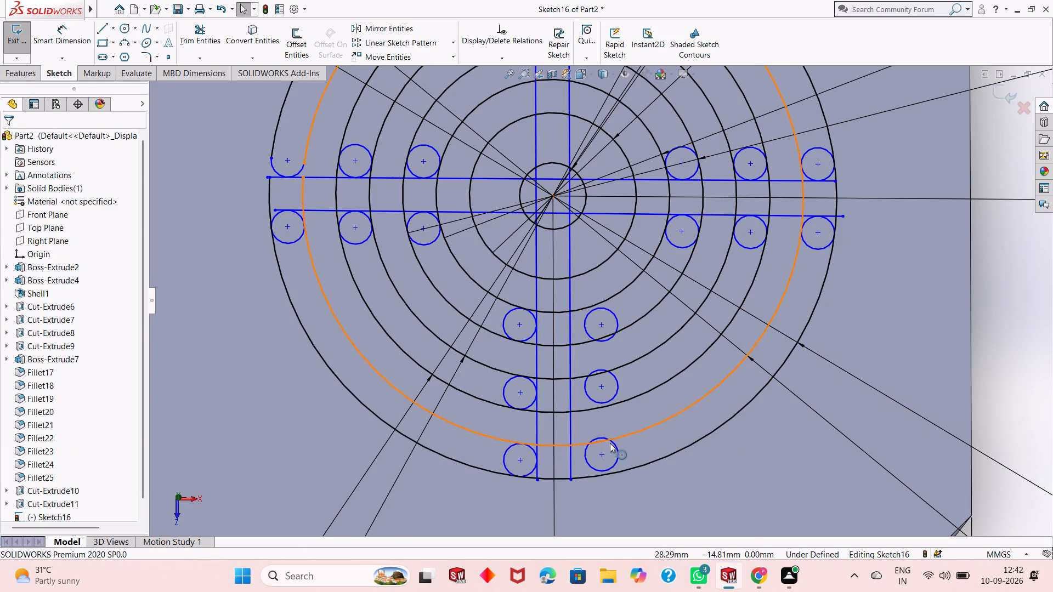
Make the outermost small circle right of the vertical rib's lower half tangent to the right rib line and the 34 mm circle.
{"action": "left_click", "coordinate": [616, 450]}
{"action": "left_click", "coordinate": [570, 464], "text": "ctrl"}
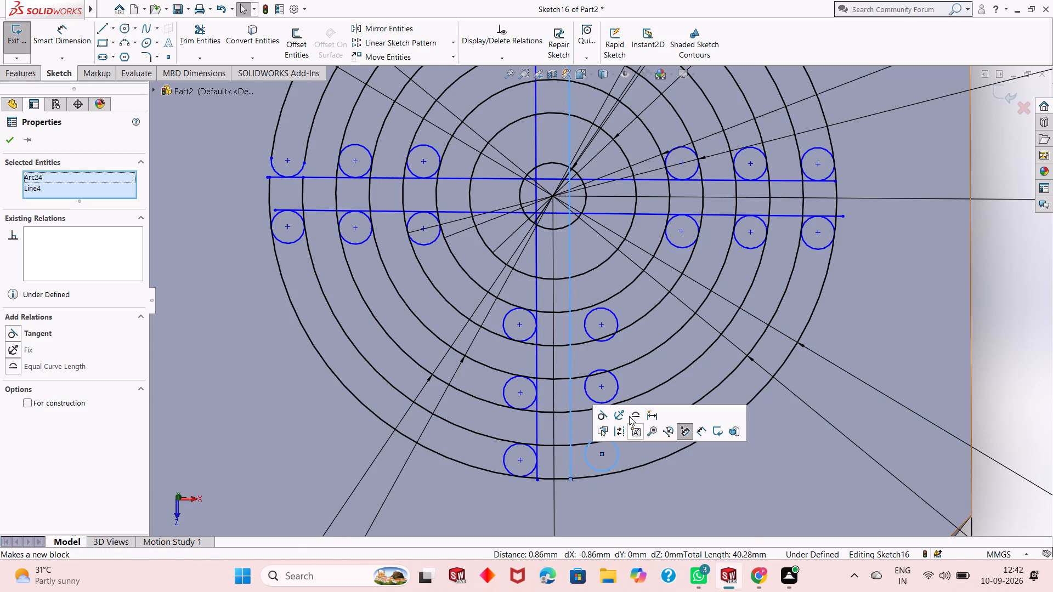
{"action": "left_click", "coordinate": [602, 417]}
{"action": "left_click", "coordinate": [981, 384]}
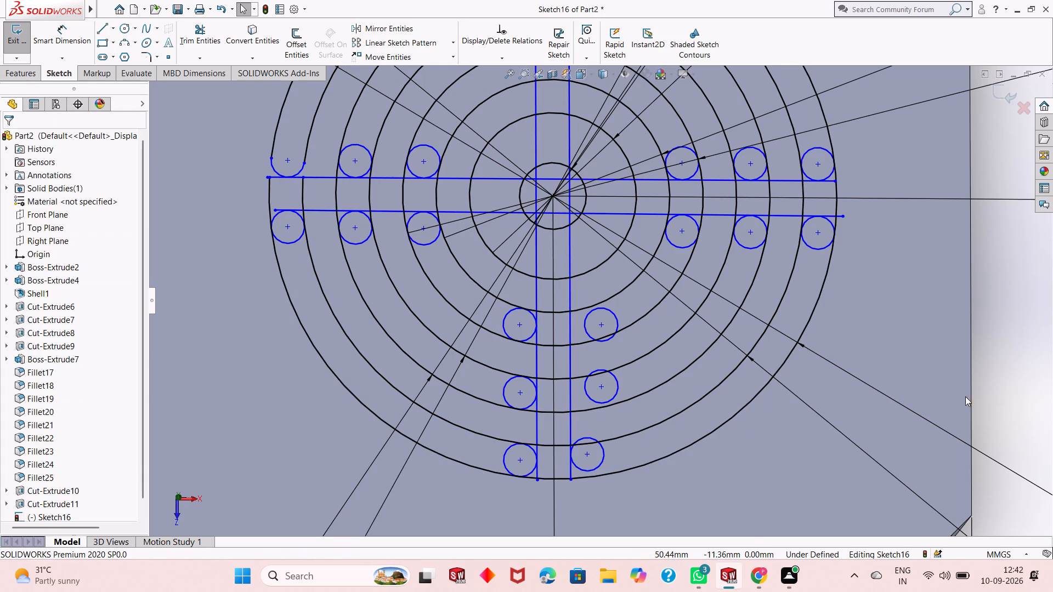
{"action": "left_click", "coordinate": [587, 469]}
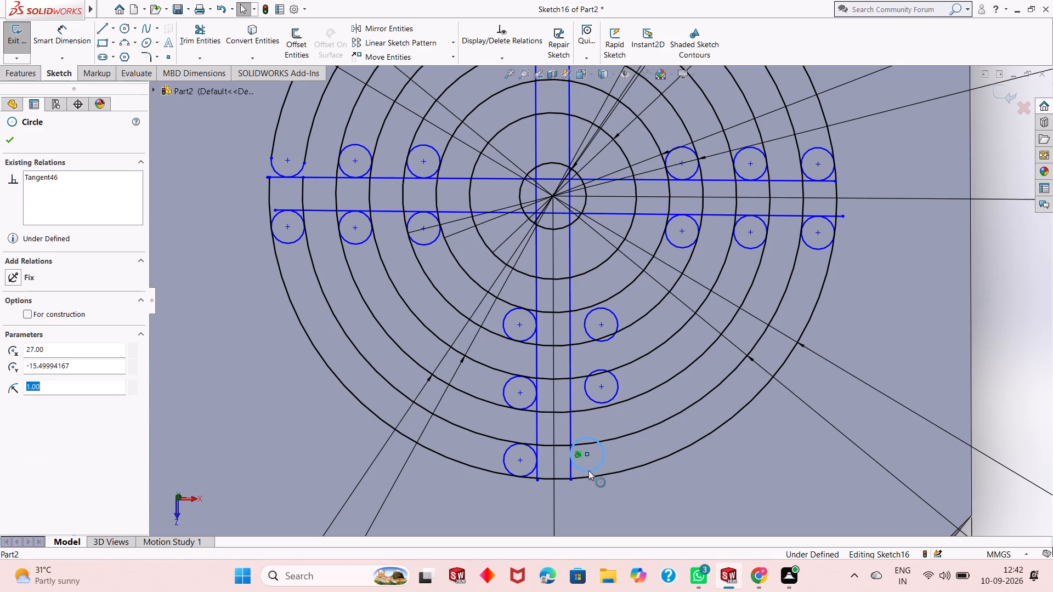
{"action": "left_click", "coordinate": [594, 475], "text": "ctrl"}
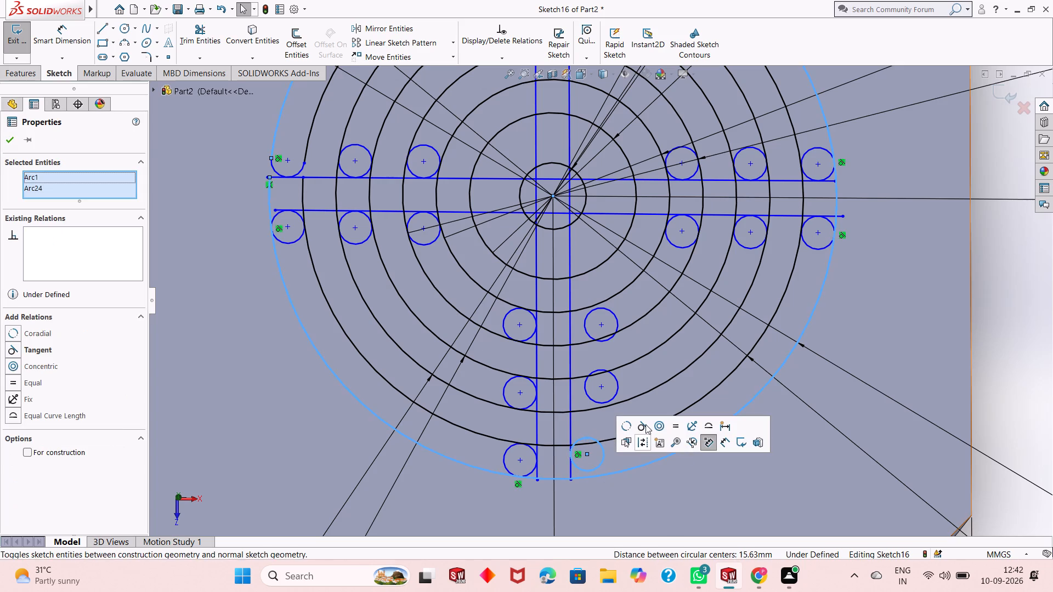
{"action": "left_click", "coordinate": [646, 424]}
{"action": "left_click", "coordinate": [1016, 397]}
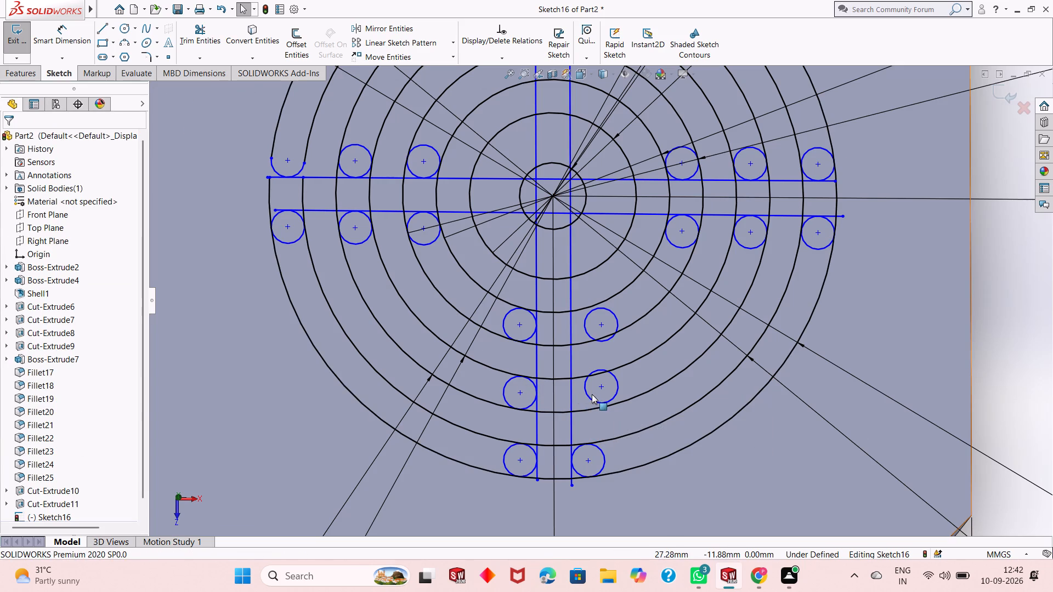
Make the middle small circle right of the vertical rib tangent to both the right rib line and the grille circle on its outer side.
{"action": "left_click", "coordinate": [592, 399]}
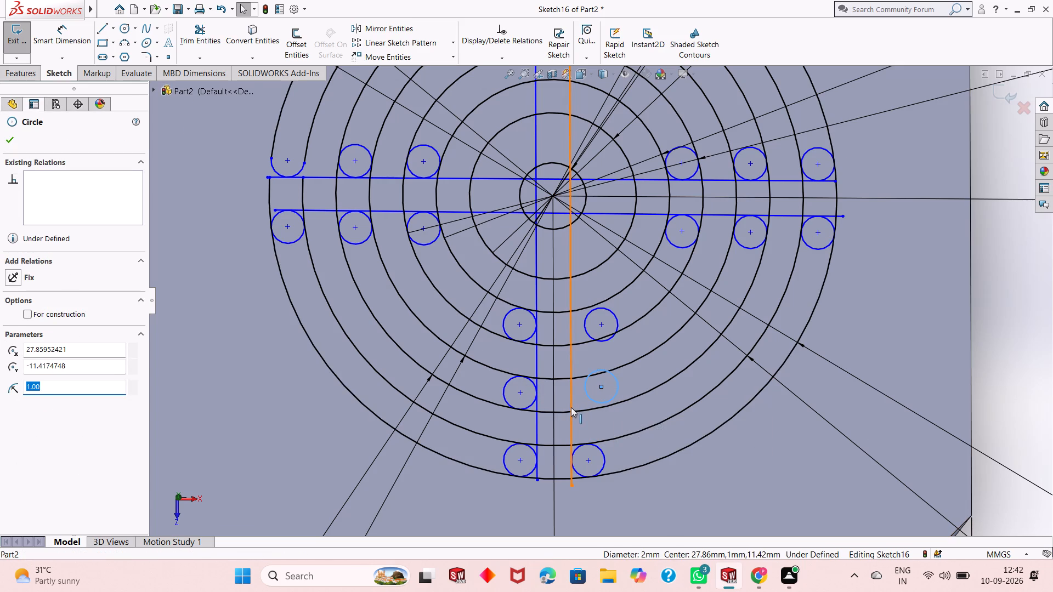
{"action": "left_click", "coordinate": [571, 407], "text": "ctrl"}
{"action": "left_click", "coordinate": [608, 357]}
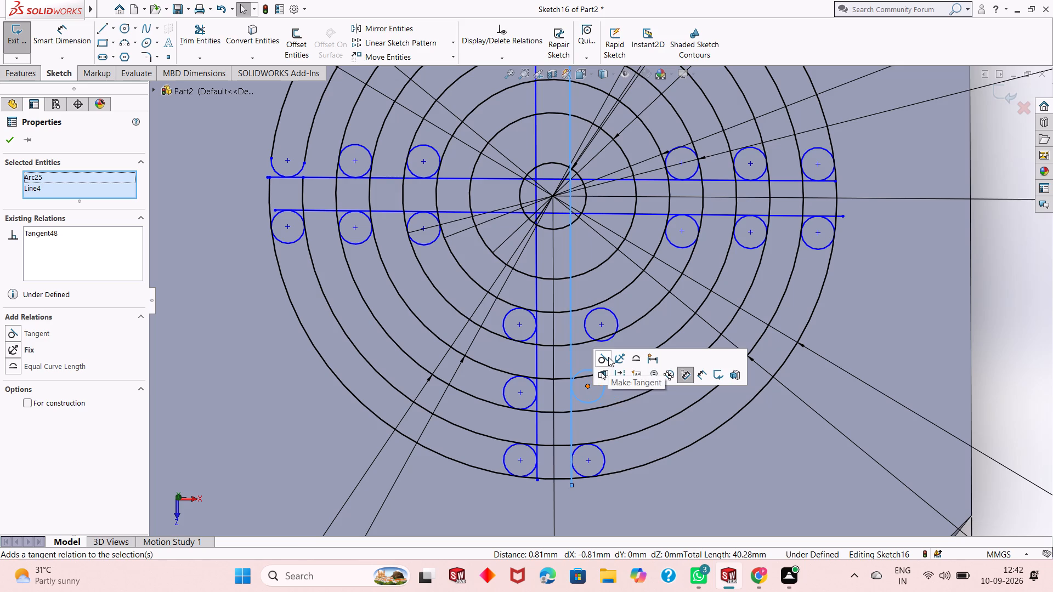
{"action": "left_click", "coordinate": [985, 350]}
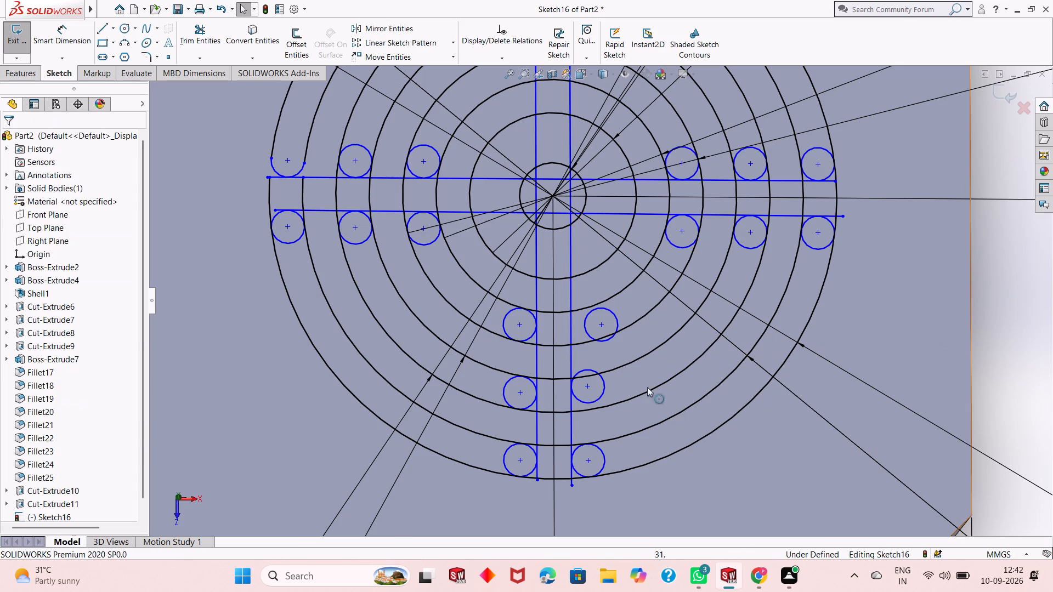
{"action": "left_click", "coordinate": [603, 395]}
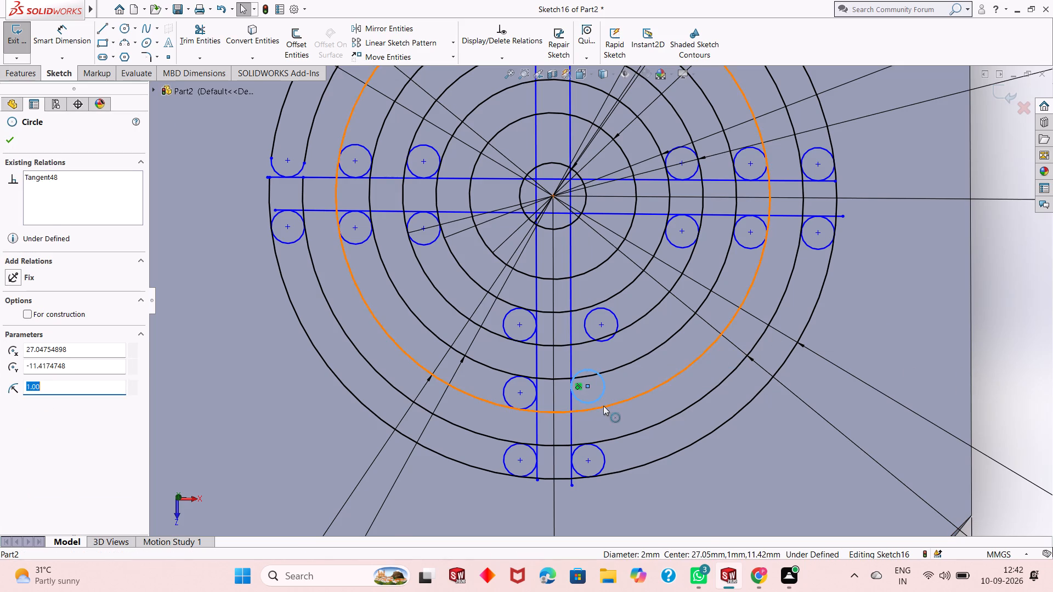
{"action": "left_click", "coordinate": [603, 406], "text": "ctrl"}
{"action": "left_click", "coordinate": [652, 358]}
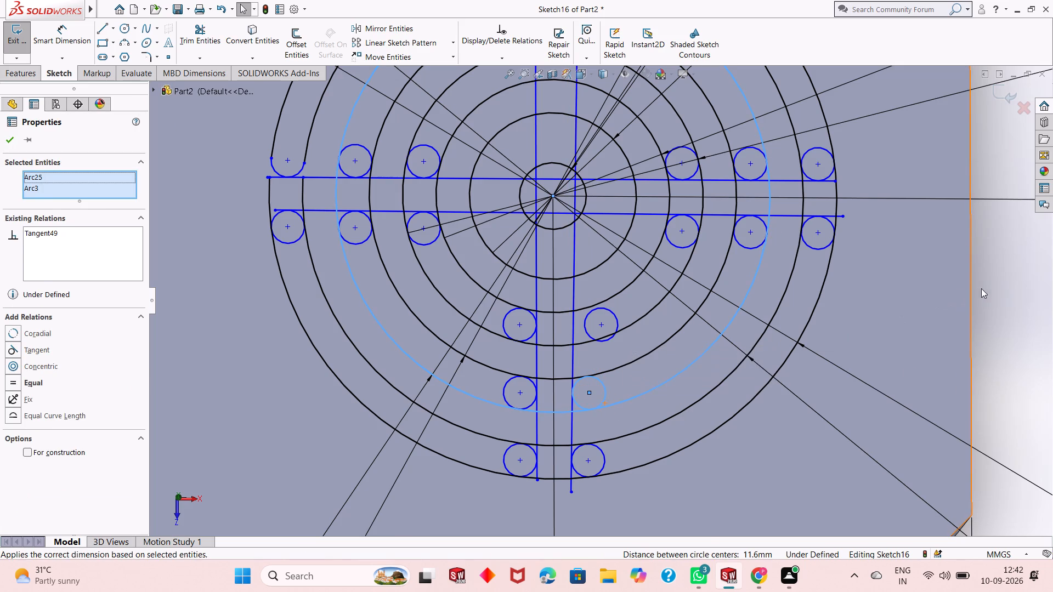
{"action": "left_click", "coordinate": [996, 296]}
Make the innermost small circle right of the vertical rib tangent to both the right rib line and the 18 mm grille circle.
{"action": "left_click", "coordinate": [613, 313]}
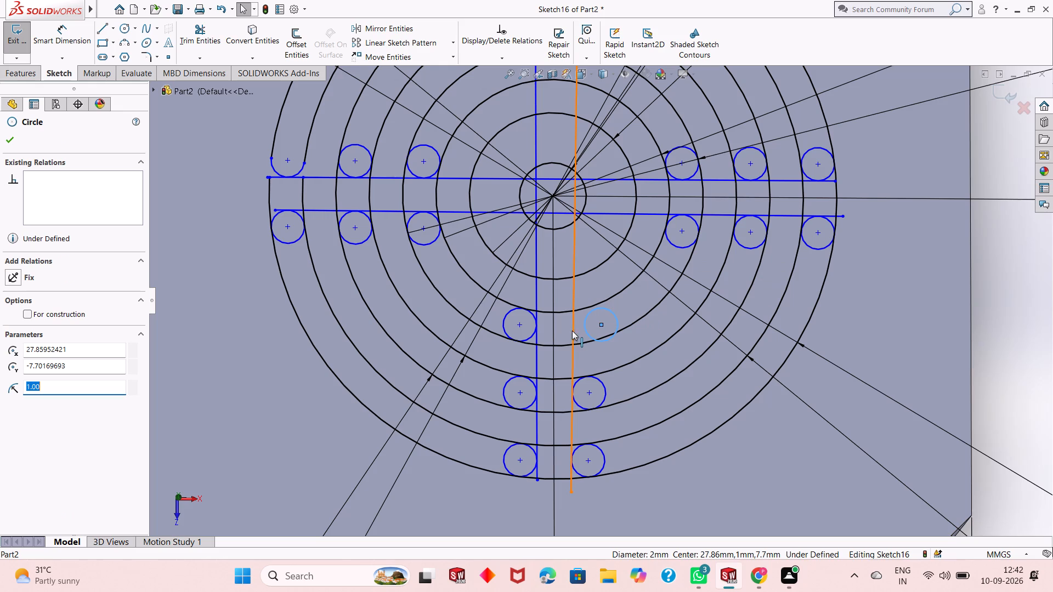
{"action": "left_click", "coordinate": [571, 331], "text": "ctrl"}
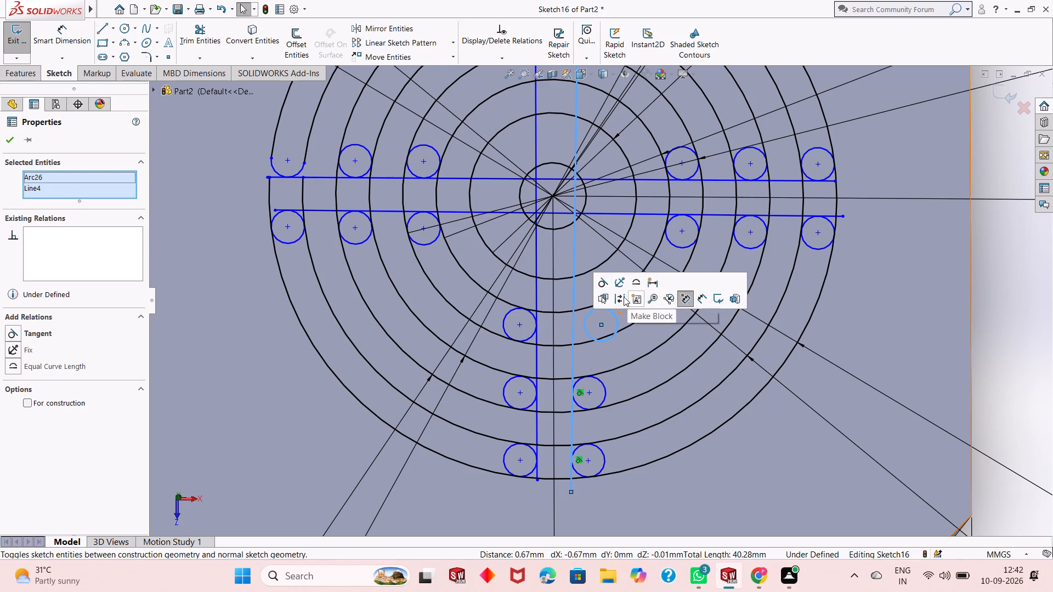
{"action": "left_click", "coordinate": [605, 284]}
{"action": "left_click", "coordinate": [990, 286]}
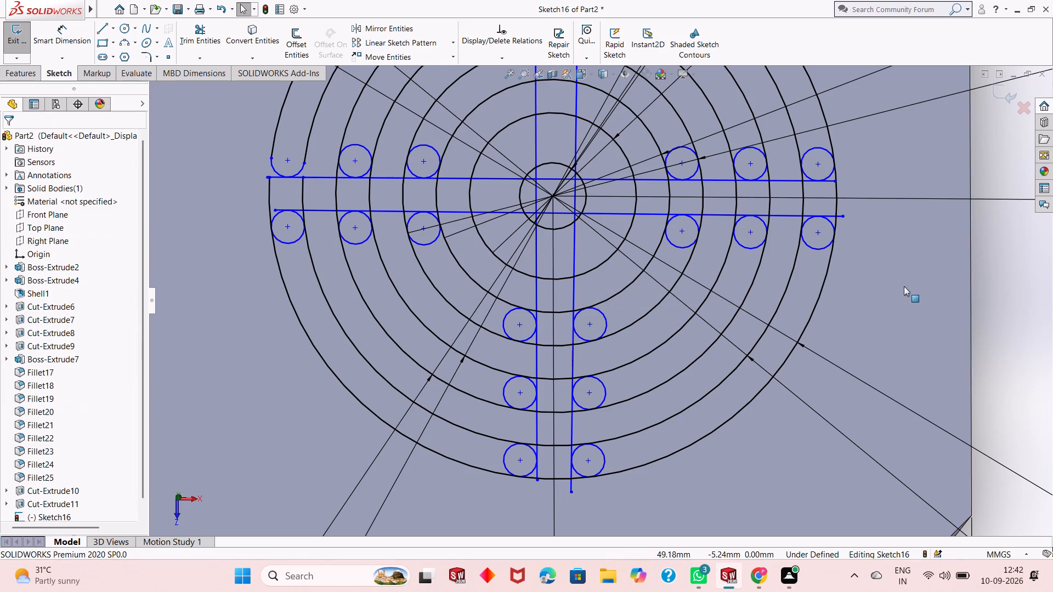
{"action": "left_click", "coordinate": [604, 320]}
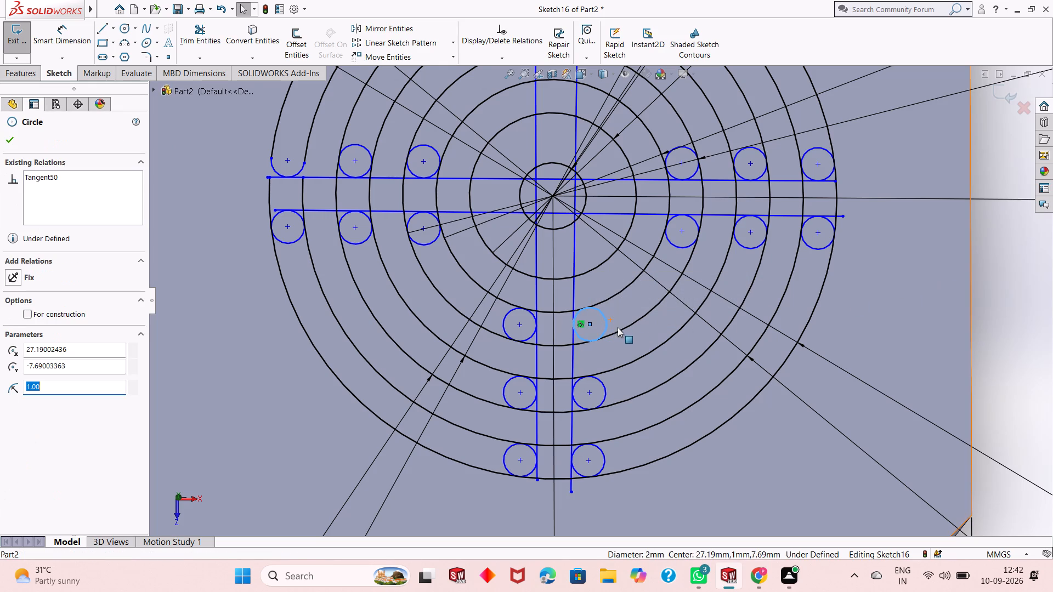
{"action": "left_click", "coordinate": [619, 331], "text": "ctrl"}
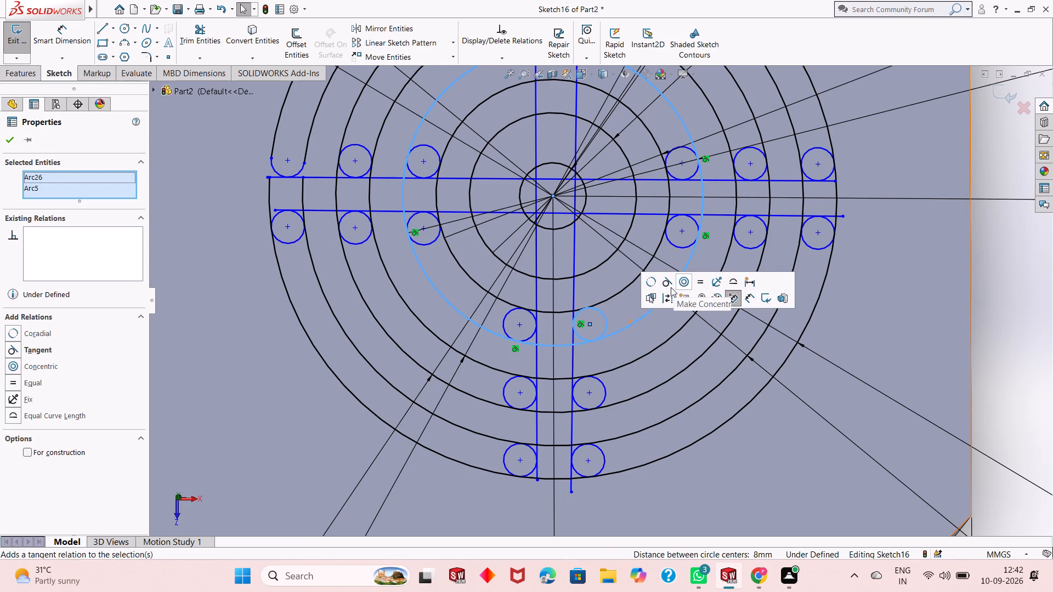
{"action": "left_click", "coordinate": [671, 287]}
{"action": "left_click", "coordinate": [989, 295]}
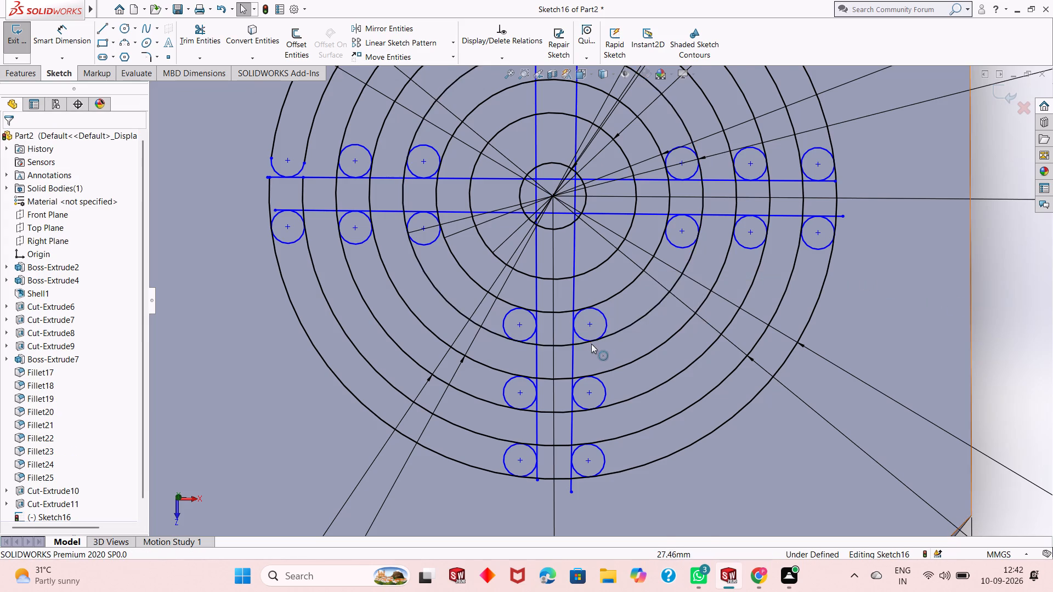
Sketch three circles right of the vertical rib in the grille's upper half, one per slot ring, entering a 1 mm radius for each.
{"action": "scroll", "coordinate": [589, 344], "scroll_direction": "down", "scroll_amount": 2}
{"action": "scroll", "coordinate": [589, 344], "scroll_direction": "up", "scroll_amount": 8}
{"action": "scroll", "coordinate": [581, 189], "scroll_direction": "down", "scroll_amount": 2}
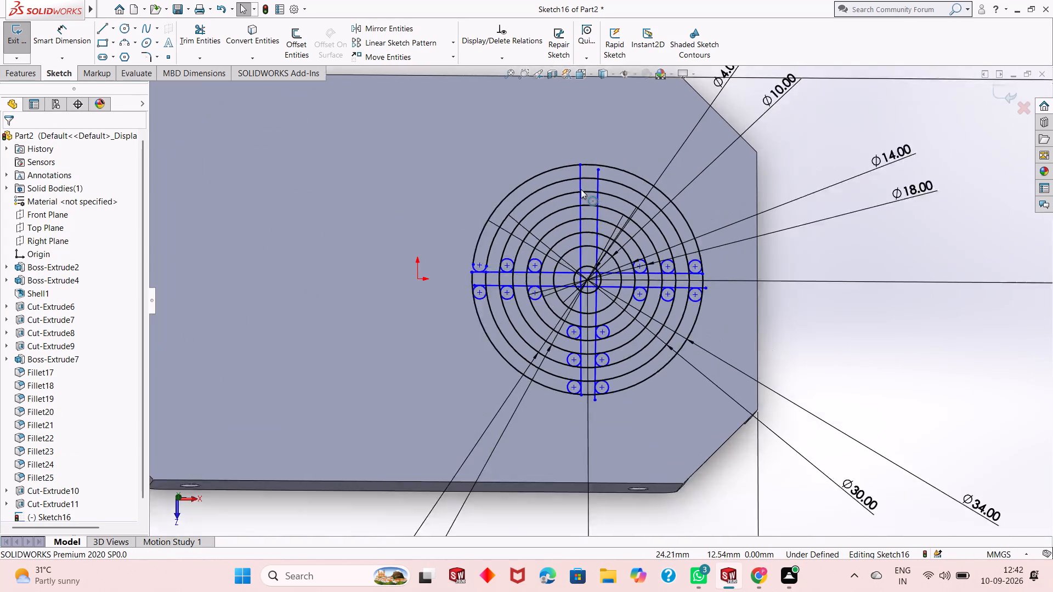
{"action": "scroll", "coordinate": [581, 189], "scroll_direction": "down", "scroll_amount": 4}
{"action": "scroll", "coordinate": [643, 203], "scroll_direction": "up", "scroll_amount": 4}
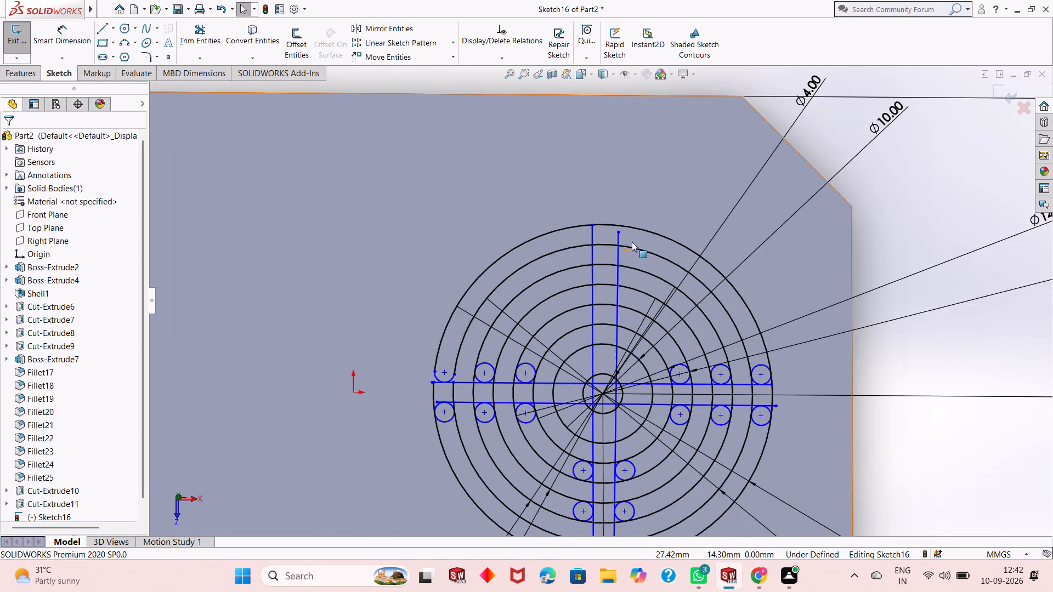
{"action": "scroll", "coordinate": [626, 269], "scroll_direction": "down", "scroll_amount": 1}
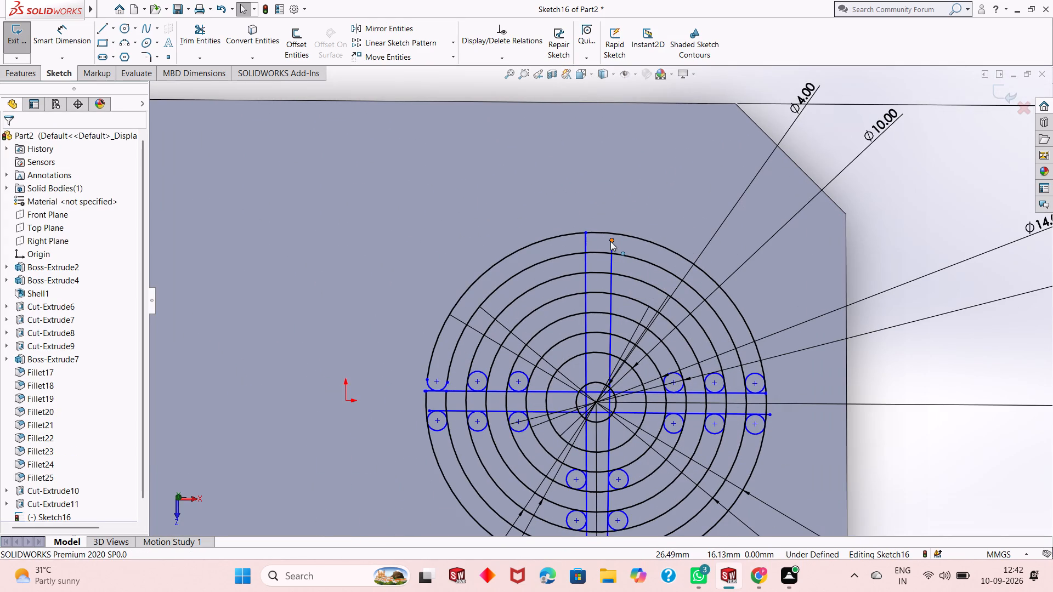
{"action": "scroll", "coordinate": [618, 276], "scroll_direction": "down", "scroll_amount": 1}
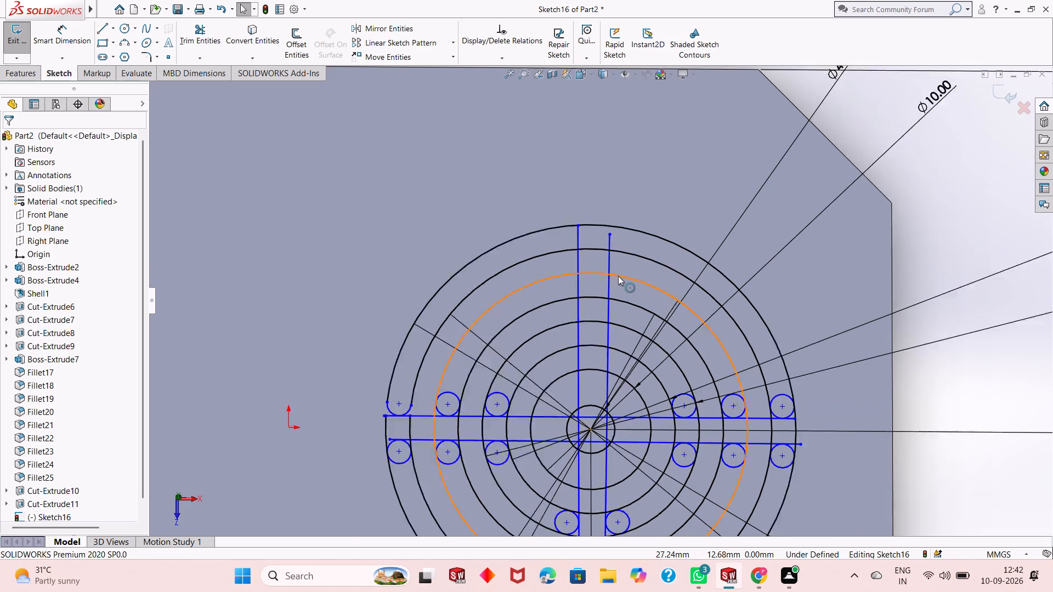
{"action": "scroll", "coordinate": [618, 276], "scroll_direction": "down", "scroll_amount": 1}
{"action": "left_click", "coordinate": [122, 31]}
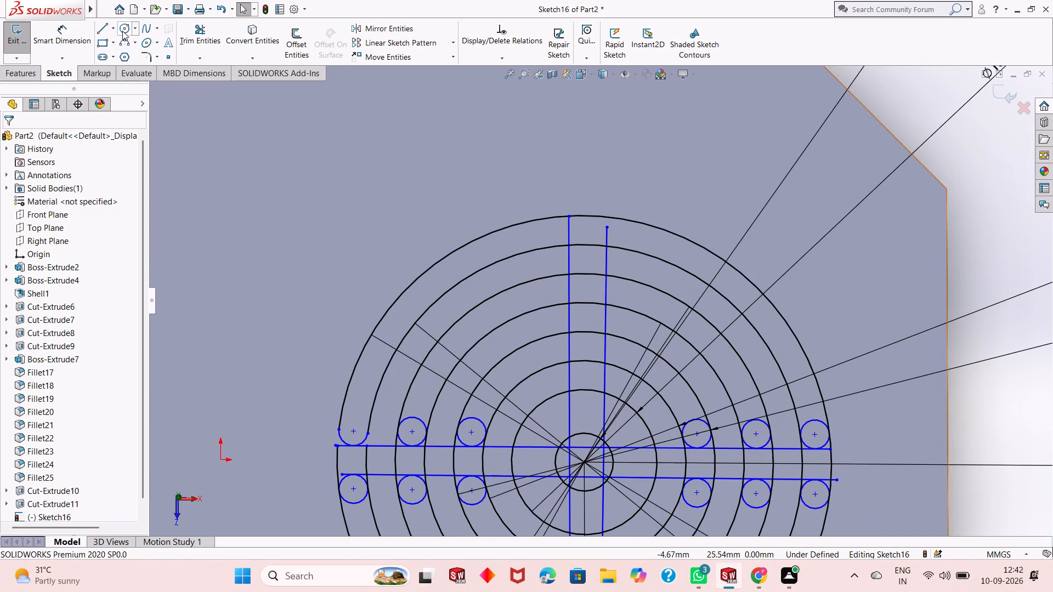
{"action": "left_click", "coordinate": [636, 237]}
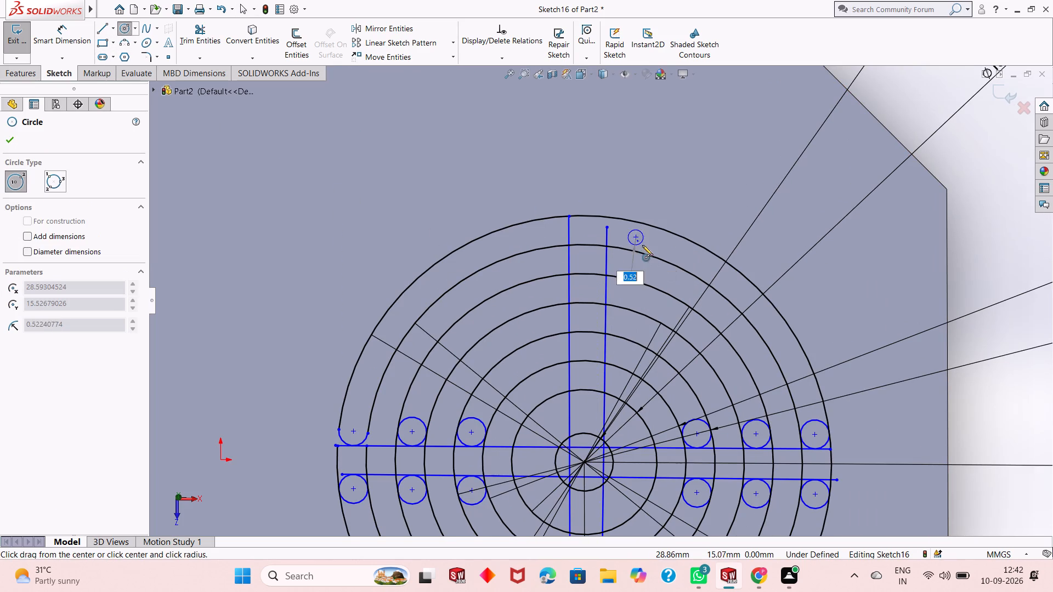
{"action": "key", "text": "1"}
{"action": "key", "text": "Return"}
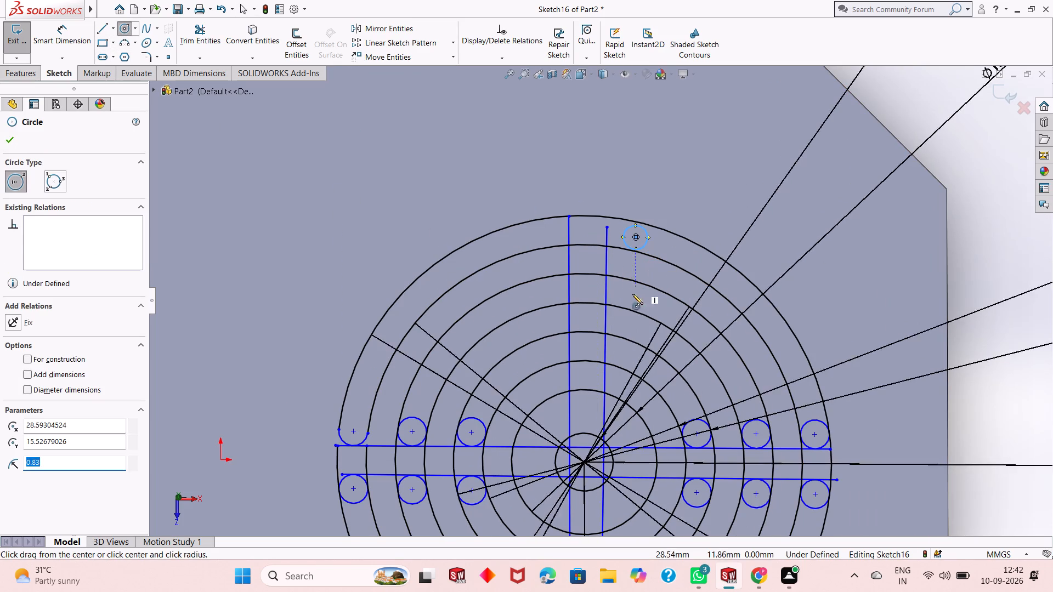
{"action": "left_click", "coordinate": [625, 299]}
{"action": "key", "text": "1"}
{"action": "key", "text": "Return"}
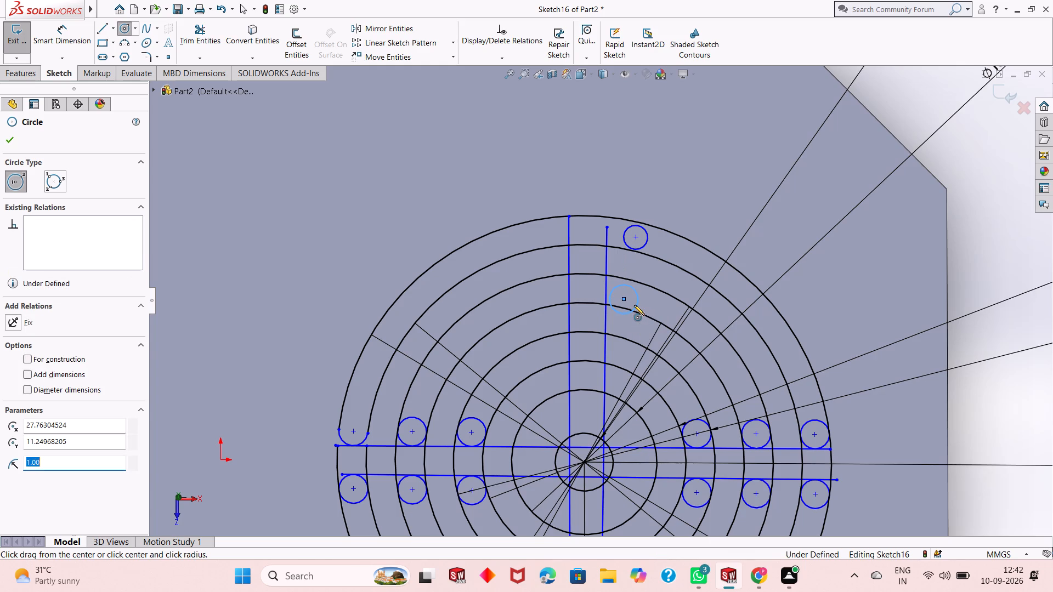
{"action": "left_click", "coordinate": [617, 352]}
{"action": "key", "text": "1"}
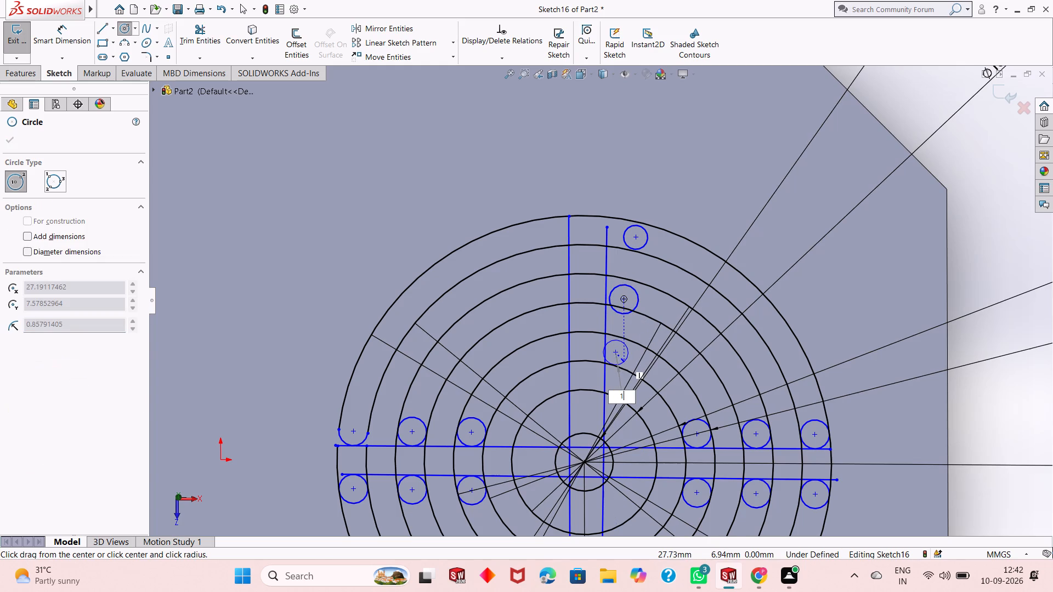
{"action": "key", "text": "Return"}
Sketch three circles left of the vertical rib in the grille's upper half, one per slot ring, entering a 1 mm radius for each.
{"action": "left_click", "coordinate": [544, 234]}
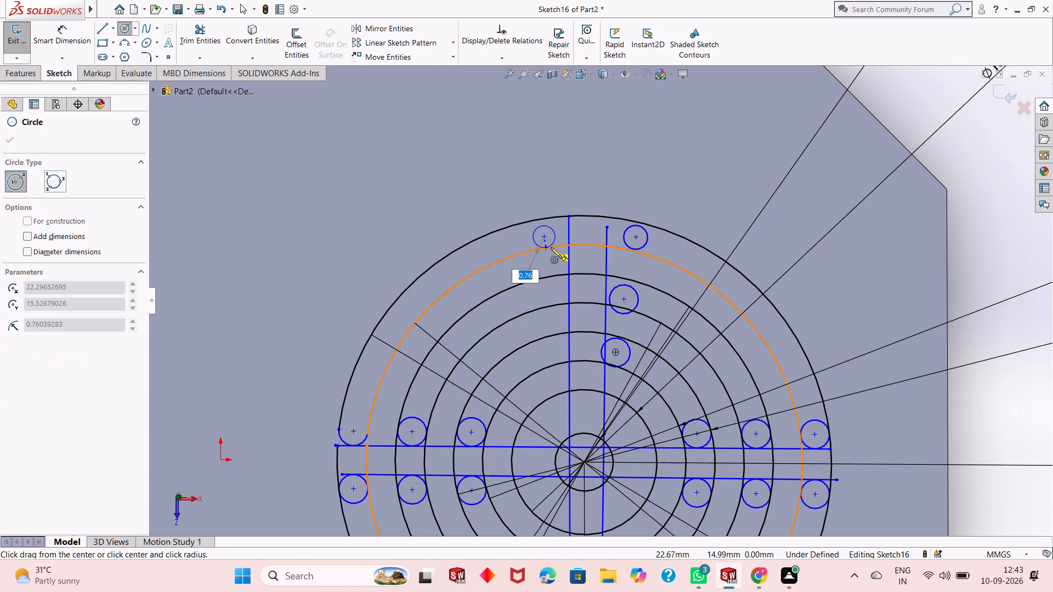
{"action": "key", "text": "1"}
{"action": "key", "text": "Return"}
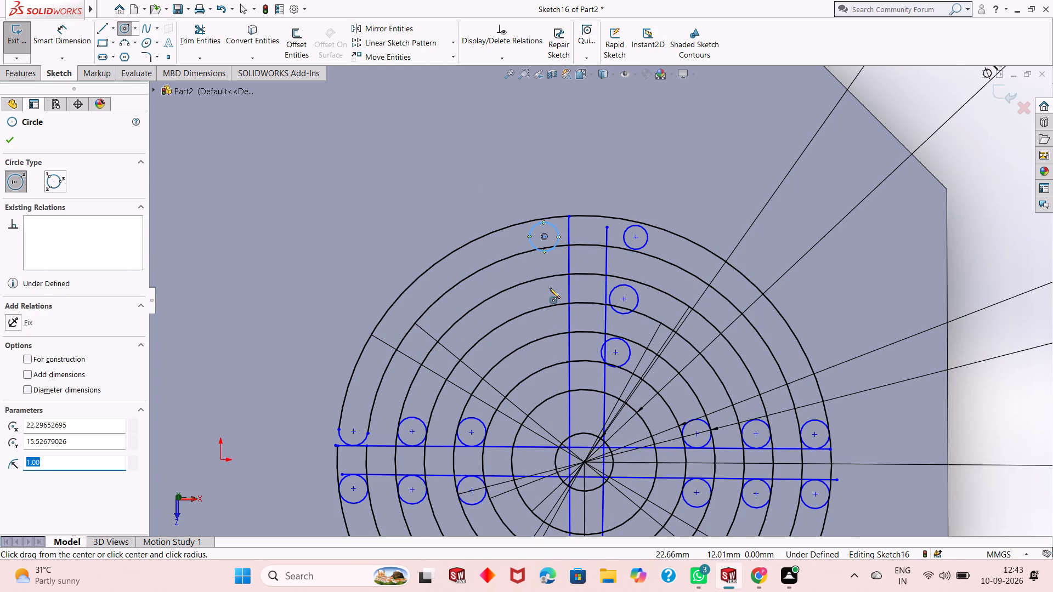
{"action": "left_click", "coordinate": [550, 289]}
{"action": "key", "text": "1"}
{"action": "key", "text": "Return"}
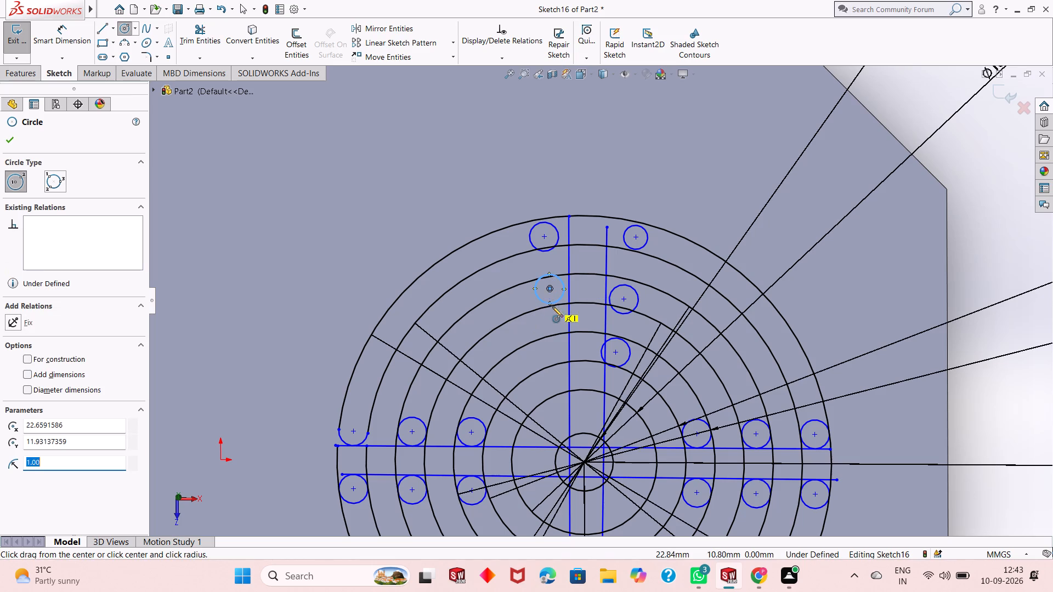
{"action": "left_click", "coordinate": [548, 351]}
{"action": "key", "text": "1"}
{"action": "key", "text": "Return"}
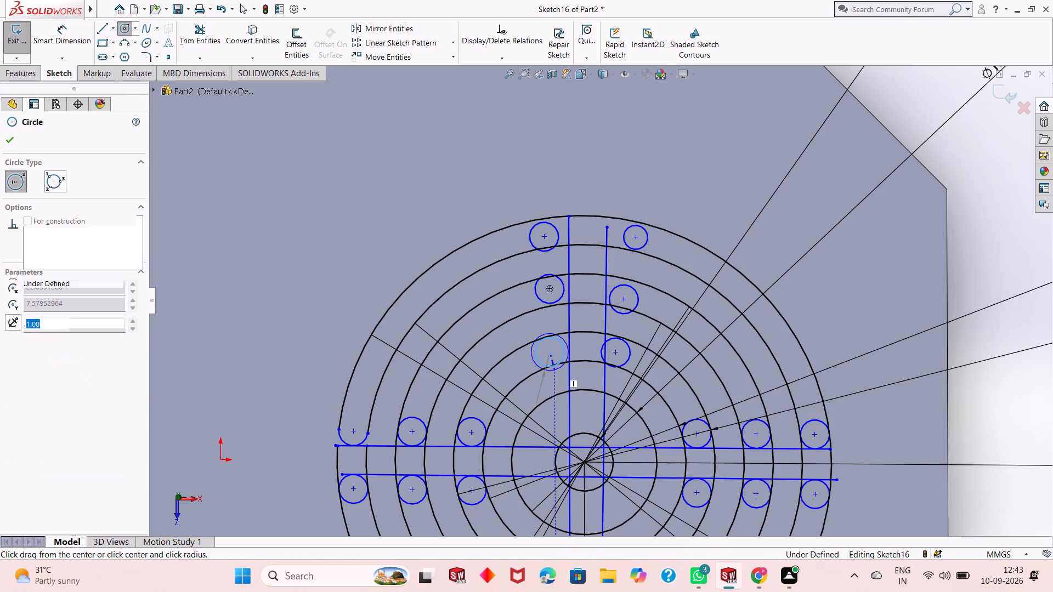
{"action": "right_click", "coordinate": [558, 370]}
{"action": "left_click", "coordinate": [568, 382]}
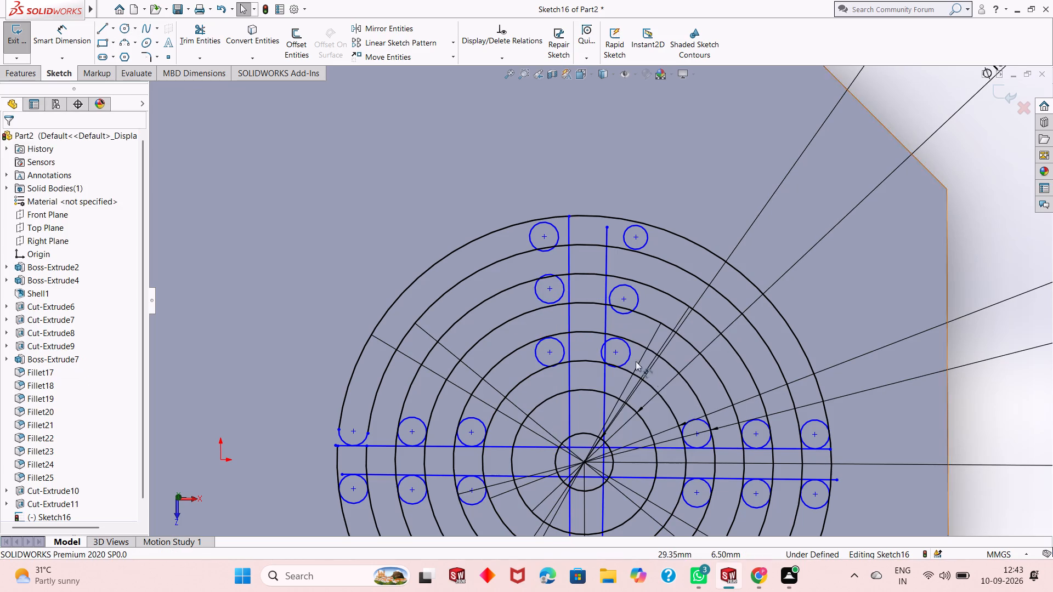
Make the outermost small circle left of the vertical rib's upper half tangent to the left rib line.
{"action": "left_click", "coordinate": [557, 234]}
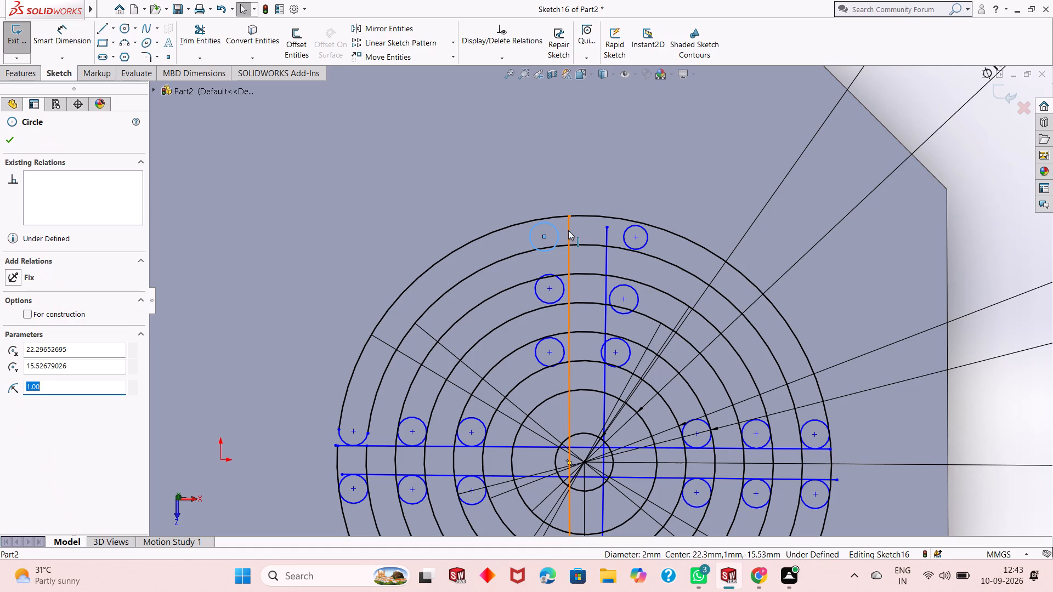
{"action": "left_click", "coordinate": [568, 230], "text": "ctrl"}
{"action": "left_click", "coordinate": [9, 331]}
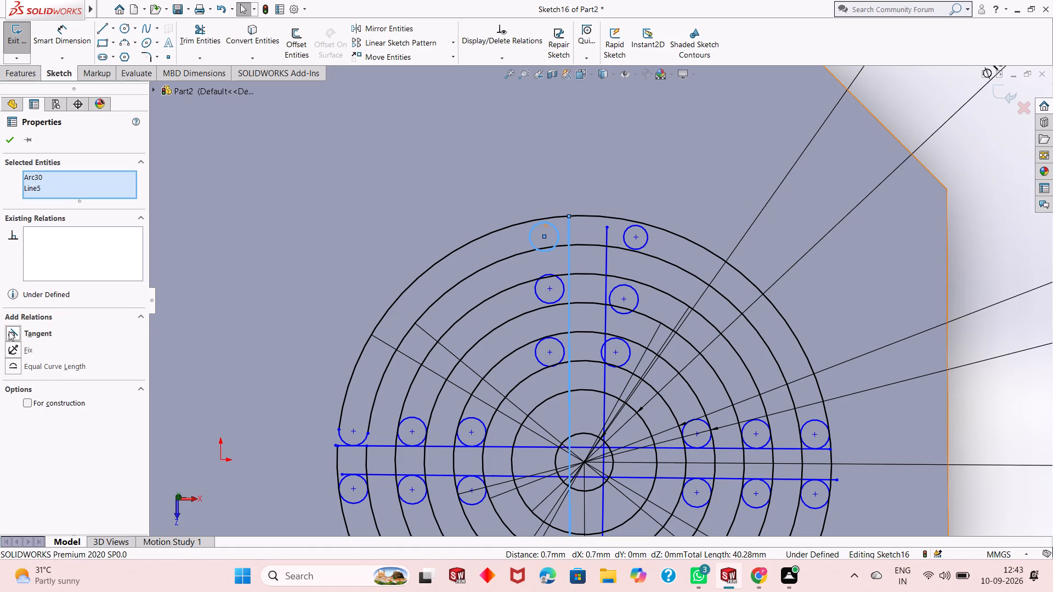
{"action": "left_click", "coordinate": [8, 142]}
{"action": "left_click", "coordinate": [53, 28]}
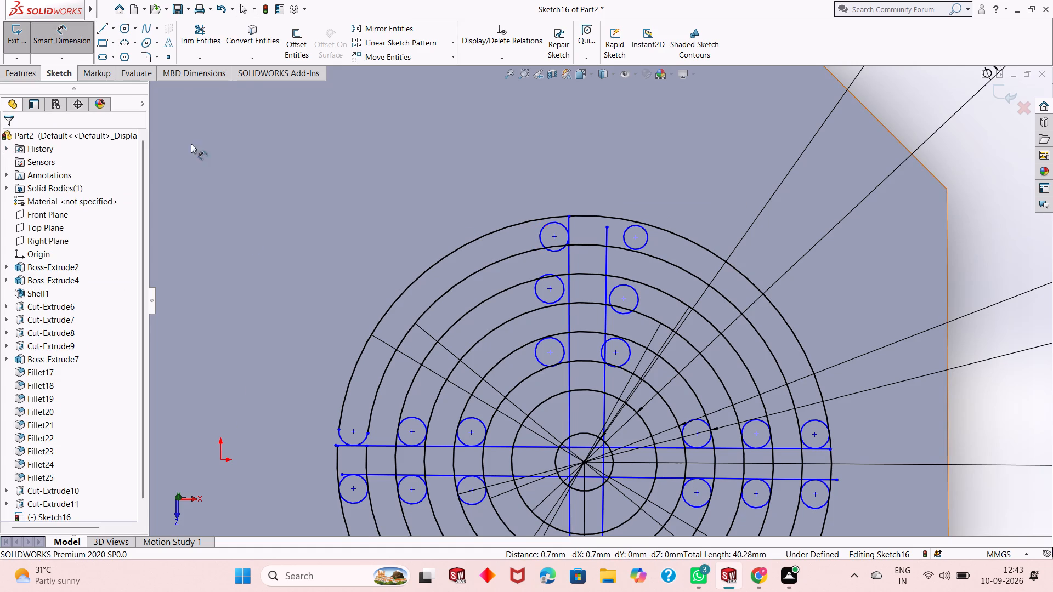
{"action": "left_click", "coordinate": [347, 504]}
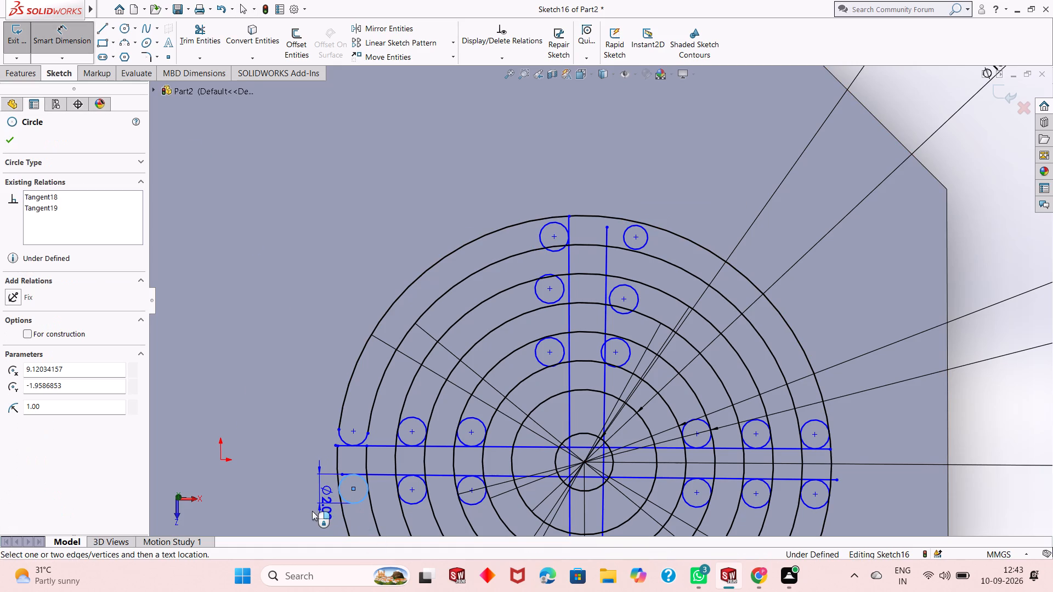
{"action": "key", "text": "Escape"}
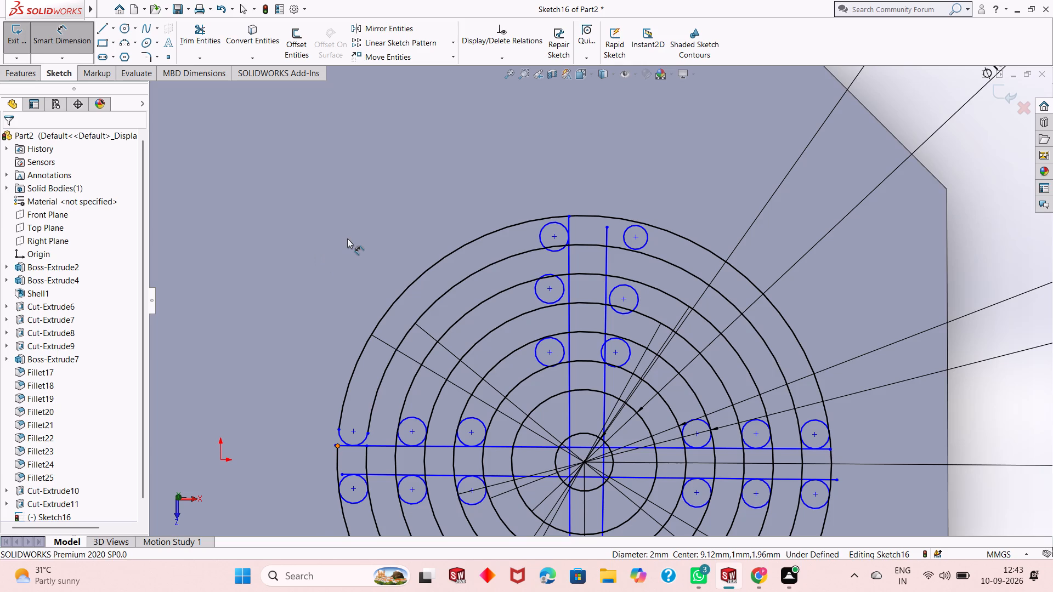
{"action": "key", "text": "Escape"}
Make the outermost small circle left of the vertical rib's upper half tangent to the grille circle on its inner side.
{"action": "left_click", "coordinate": [548, 252]}
{"action": "left_click", "coordinate": [540, 247], "text": "ctrl"}
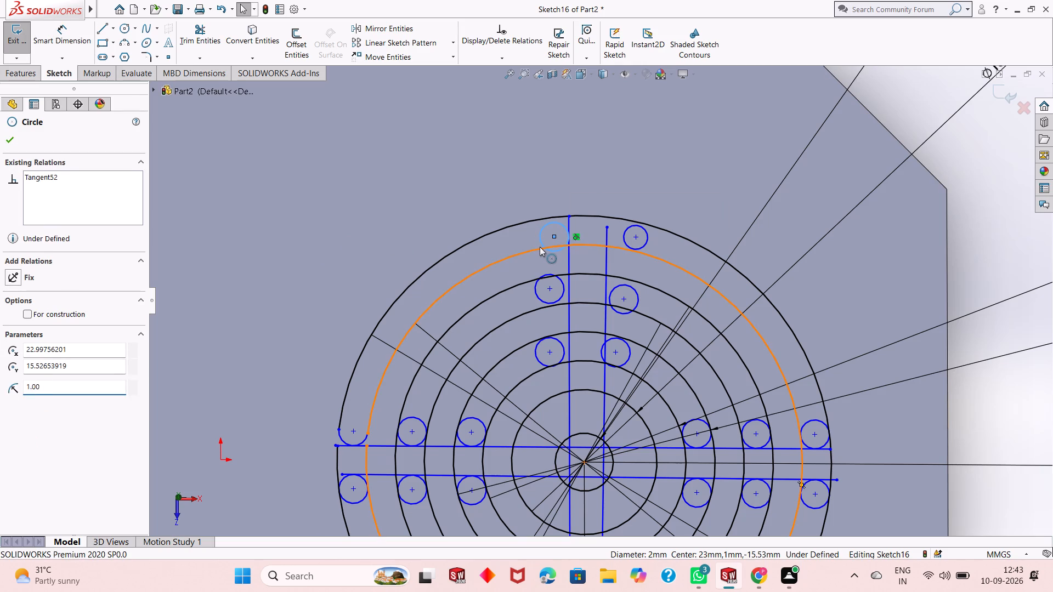
{"action": "left_click", "coordinate": [592, 200]}
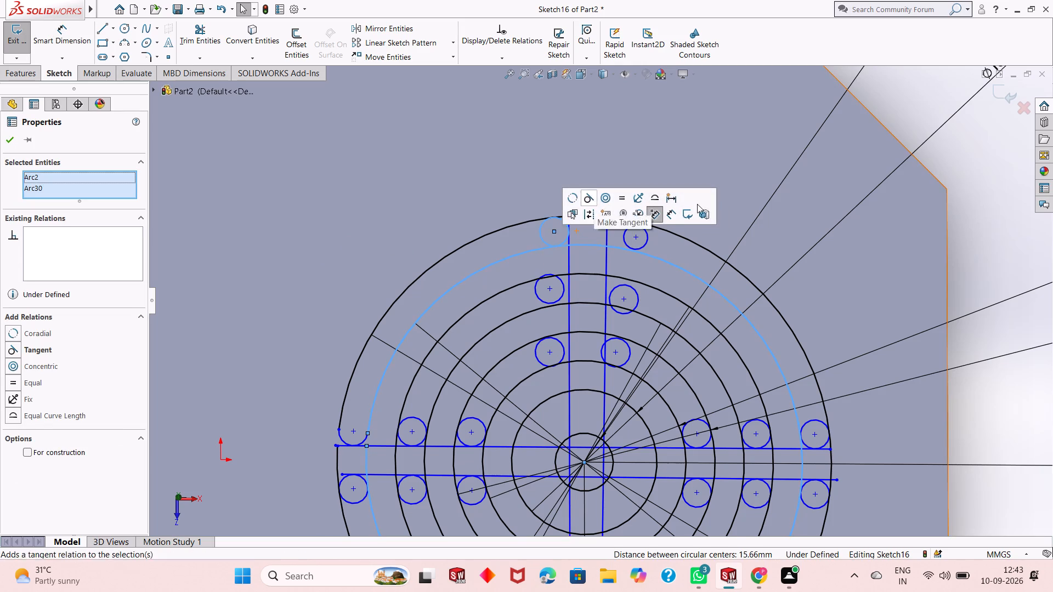
{"action": "left_click", "coordinate": [1007, 257]}
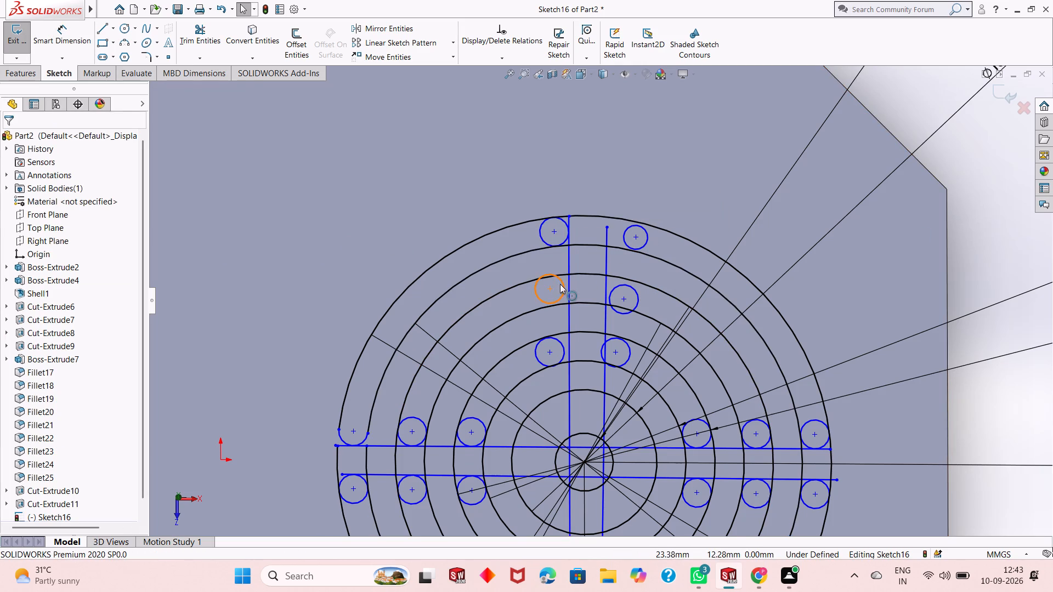
Make the middle small circle left of the vertical rib's upper half tangent to the left rib line and the grille circle on its inner side.
{"action": "left_click", "coordinate": [561, 284]}
{"action": "left_click", "coordinate": [571, 285], "text": "ctrl"}
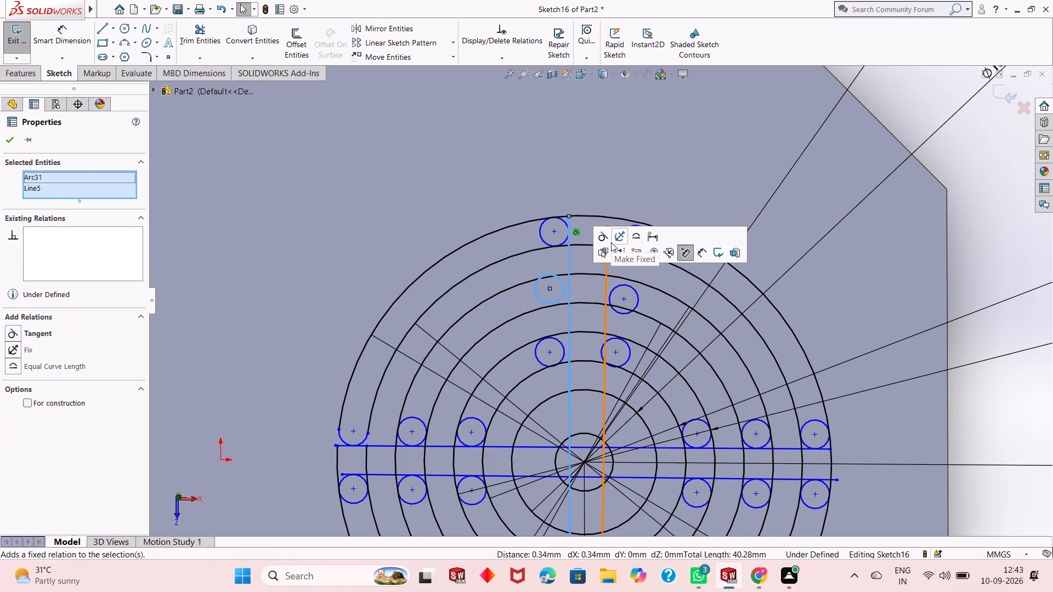
{"action": "left_click", "coordinate": [605, 240]}
{"action": "left_click", "coordinate": [1023, 270]}
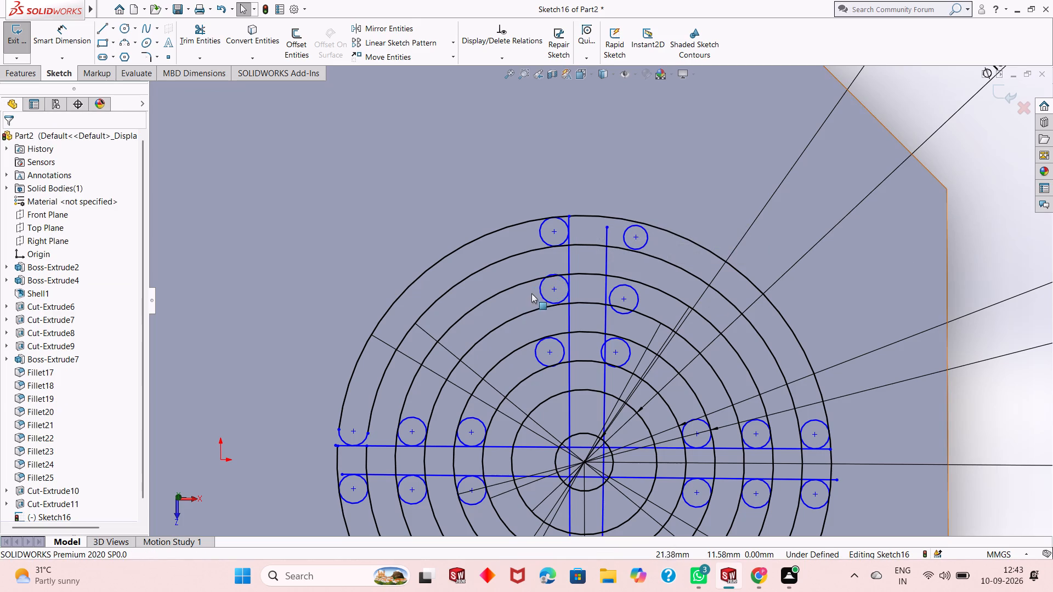
{"action": "left_click", "coordinate": [541, 288]}
{"action": "left_click", "coordinate": [542, 306], "text": "ctrl"}
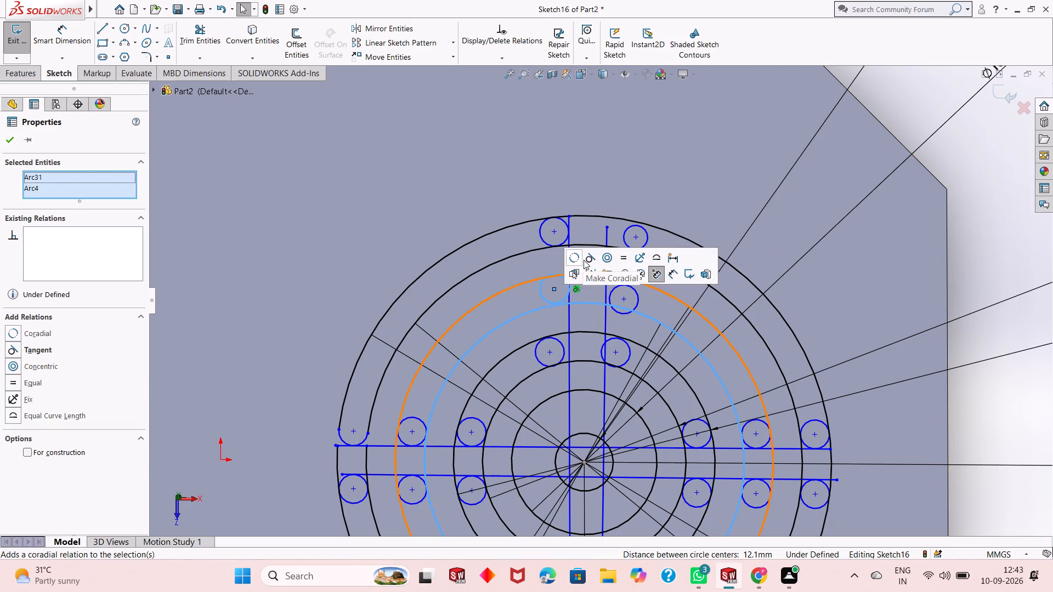
{"action": "left_click", "coordinate": [587, 259]}
{"action": "left_click", "coordinate": [963, 281]}
Make the innermost small circle left of the vertical rib's upper half tangent to the left rib line and the grille circle on its outer side.
{"action": "left_click", "coordinate": [562, 342]}
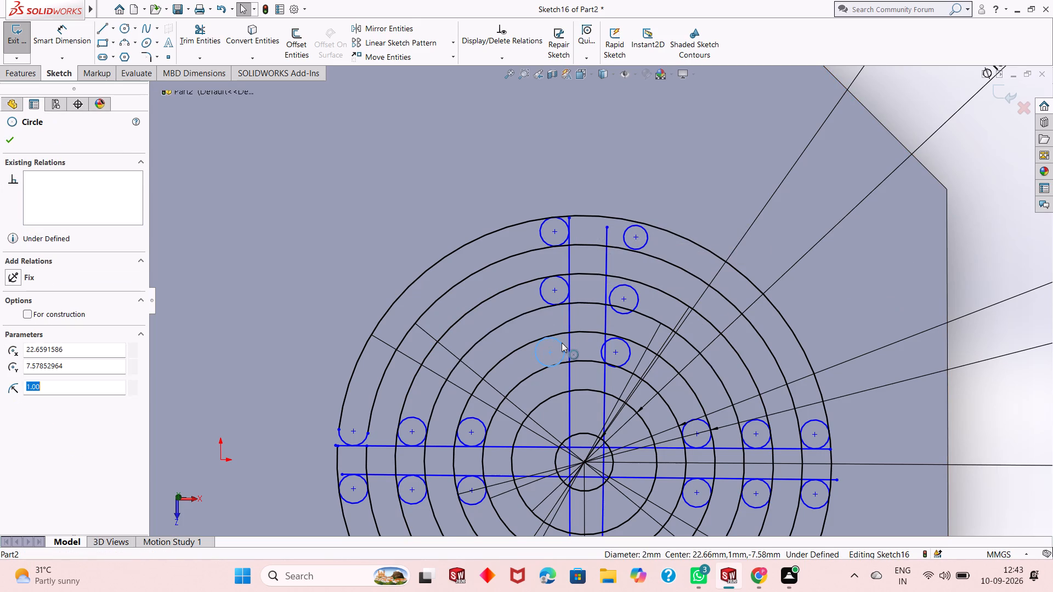
{"action": "left_click", "coordinate": [571, 338], "text": "ctrl"}
{"action": "left_click", "coordinate": [610, 290]}
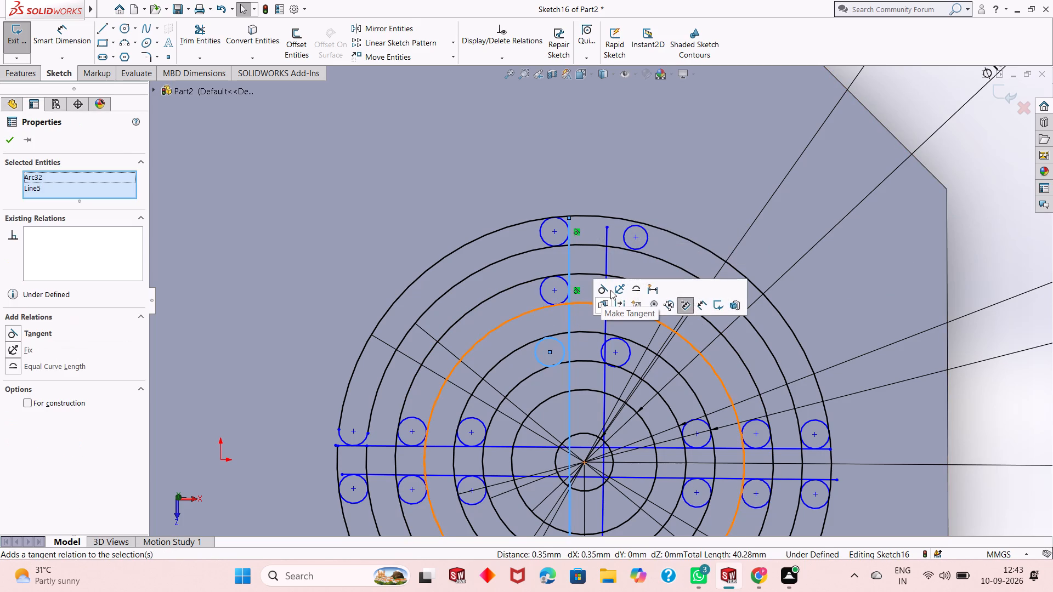
{"action": "left_click", "coordinate": [983, 282]}
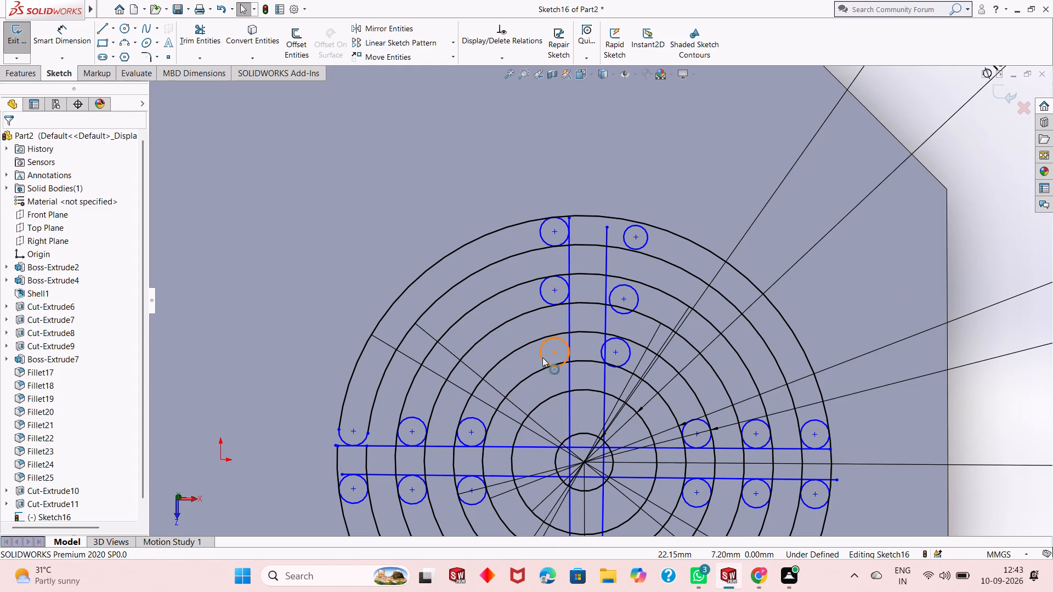
{"action": "left_click", "coordinate": [542, 358]}
{"action": "left_click", "coordinate": [563, 331], "text": "ctrl"}
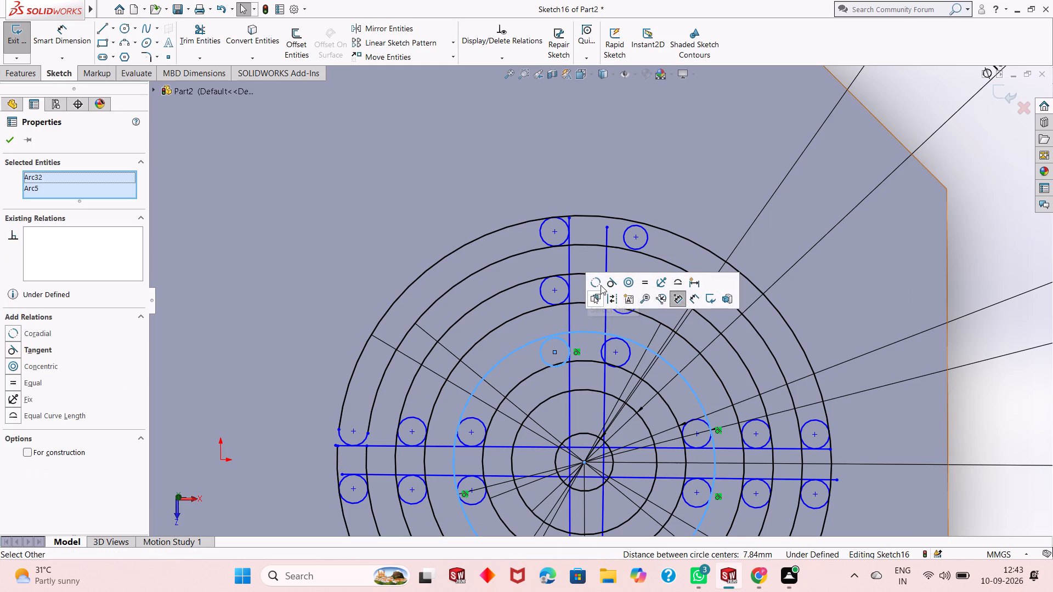
{"action": "left_click", "coordinate": [609, 284]}
{"action": "left_click", "coordinate": [966, 259]}
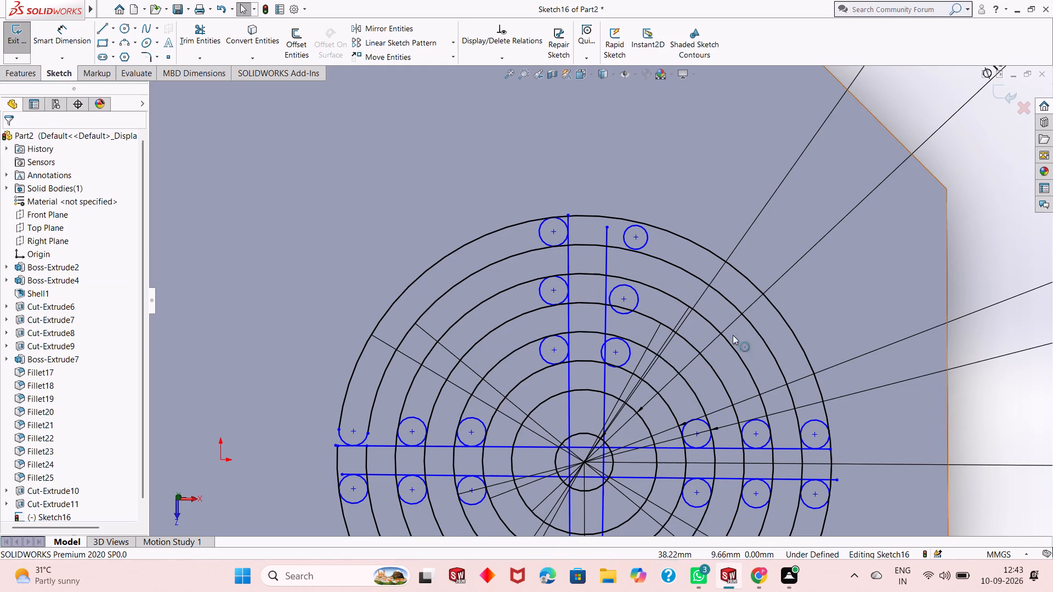
Make the innermost small circle right of the vertical rib's upper half tangent to the right rib line and the grille circle on its outer side.
{"action": "left_click", "coordinate": [630, 351]}
{"action": "left_click", "coordinate": [605, 321], "text": "ctrl"}
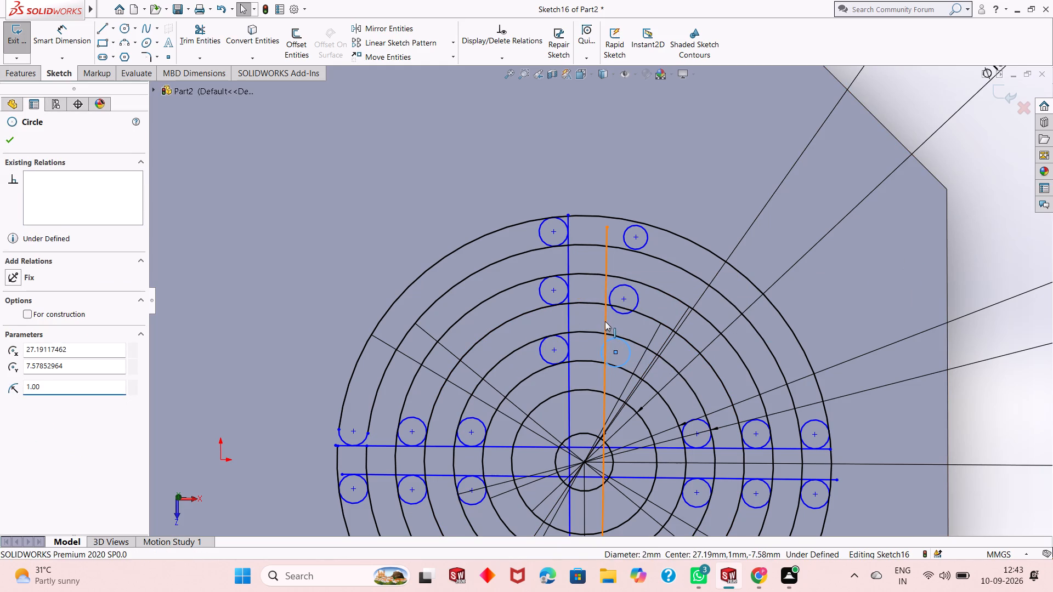
{"action": "left_click", "coordinate": [632, 269]}
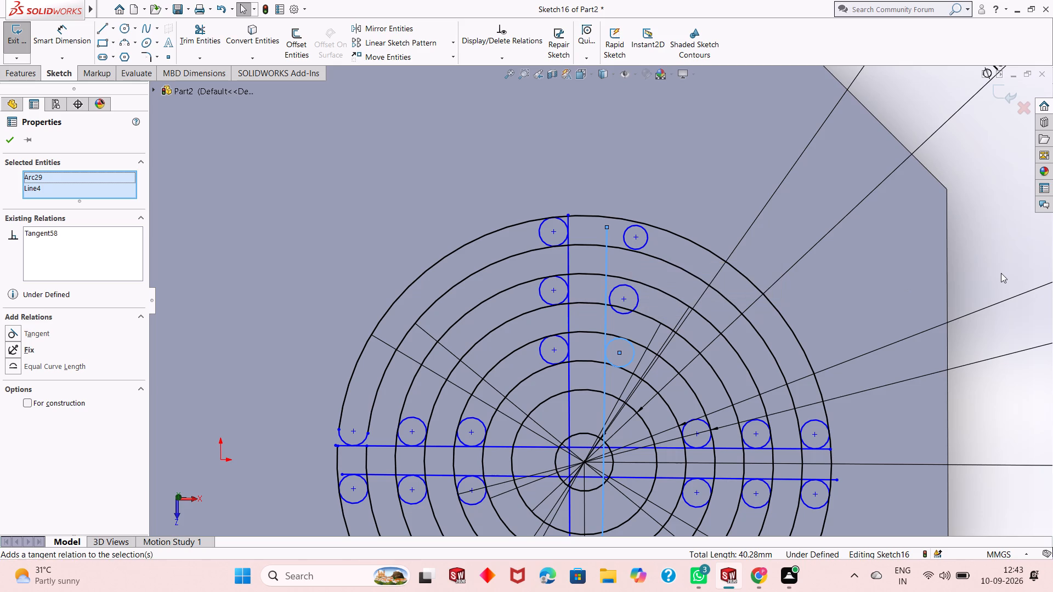
{"action": "left_click", "coordinate": [999, 275]}
{"action": "left_click", "coordinate": [629, 362]}
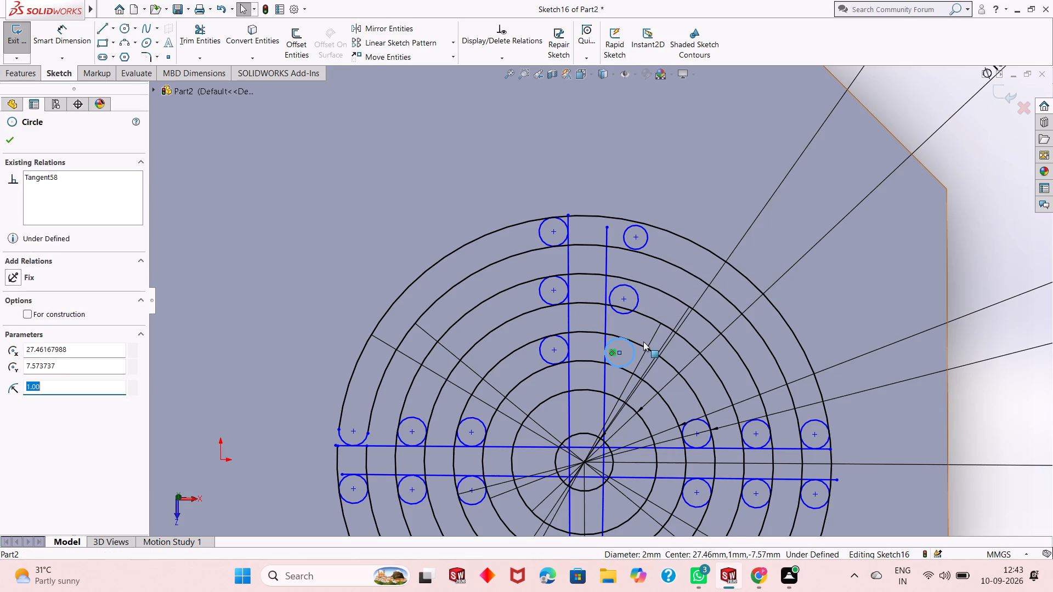
{"action": "left_click", "coordinate": [642, 345], "text": "ctrl"}
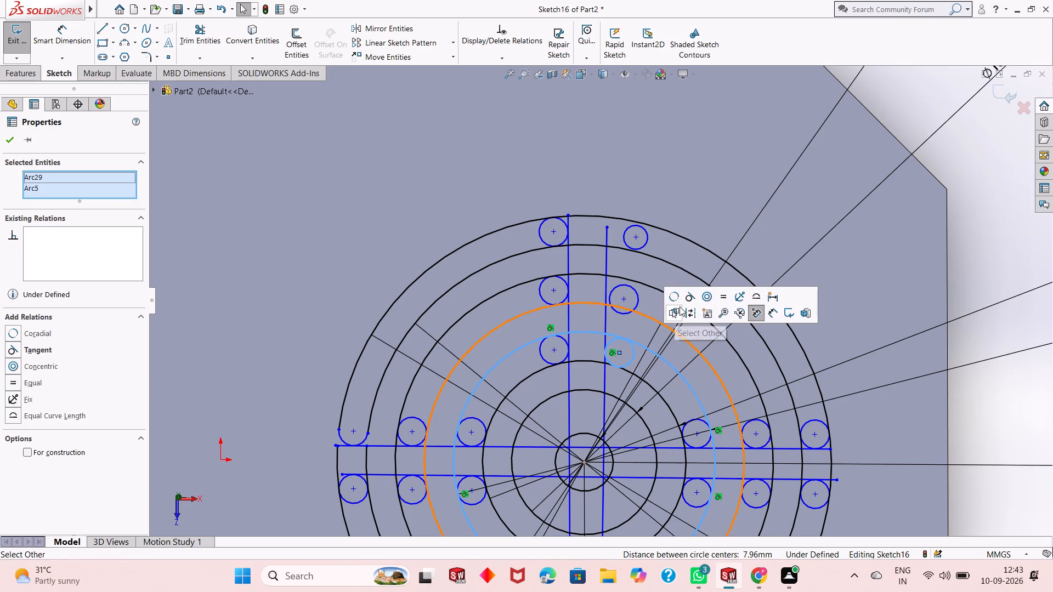
{"action": "left_click", "coordinate": [693, 293]}
{"action": "left_click", "coordinate": [976, 264]}
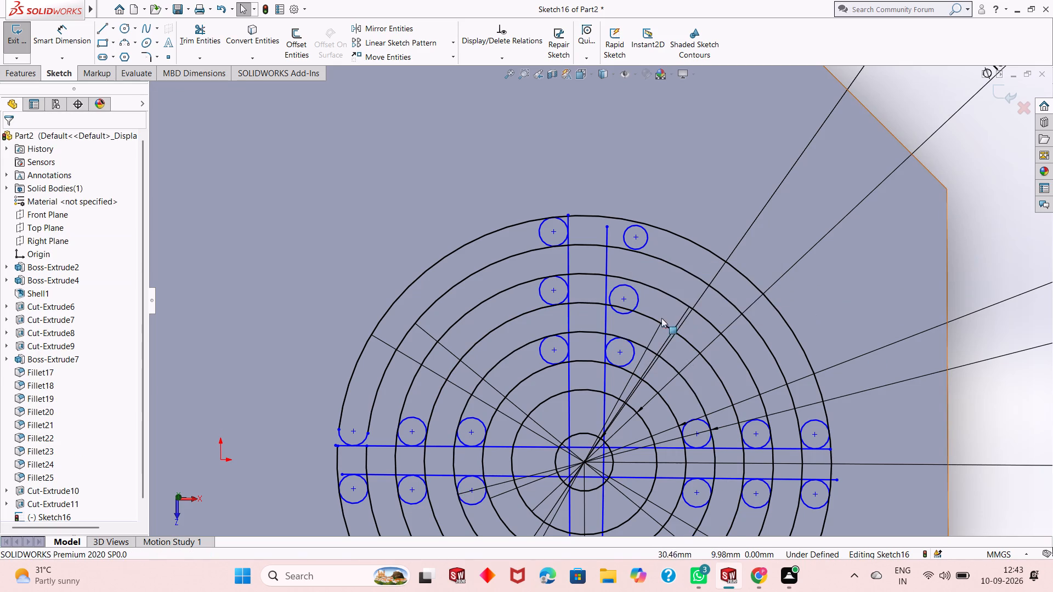
Make the middle small circle right of the vertical rib's upper half tangent to the right rib line and the grille circle on its outer side.
{"action": "left_click", "coordinate": [638, 299]}
{"action": "left_click", "coordinate": [603, 283], "text": "ctrl"}
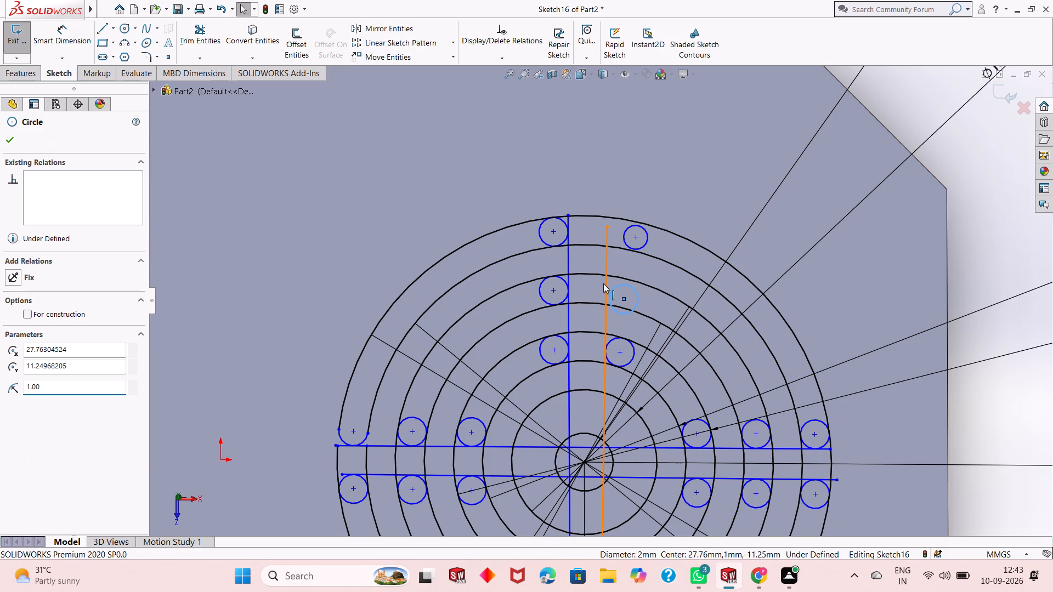
{"action": "left_click", "coordinate": [638, 235]}
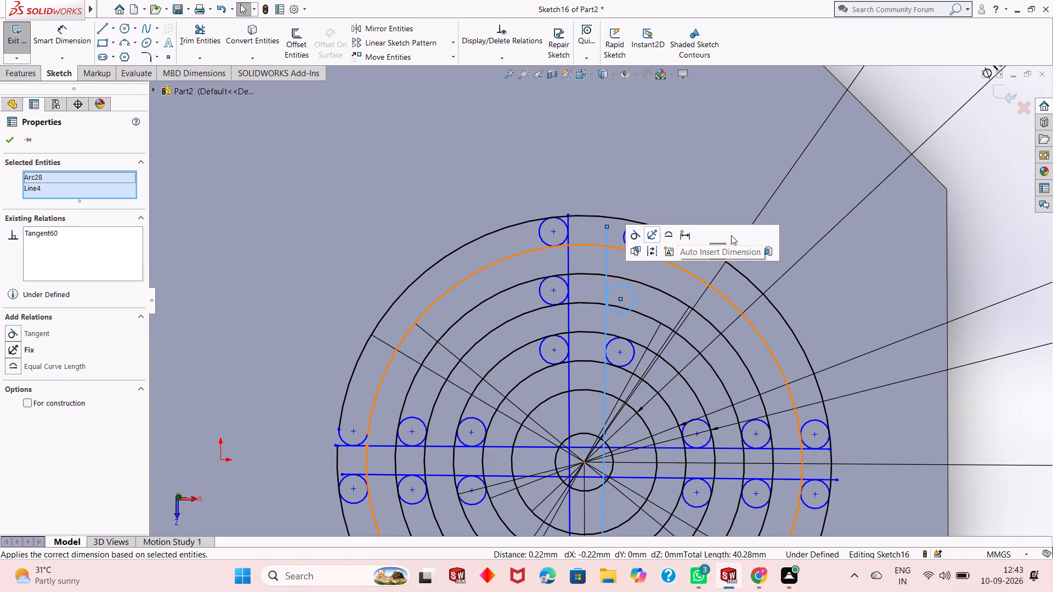
{"action": "left_click", "coordinate": [1011, 261]}
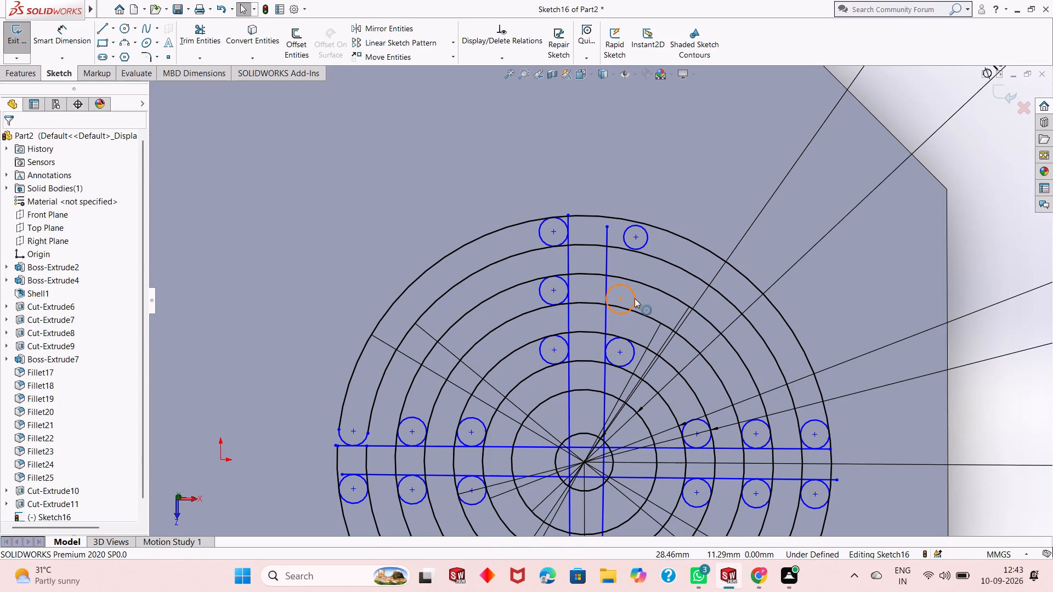
{"action": "left_click", "coordinate": [635, 298]}
{"action": "left_click", "coordinate": [647, 284], "text": "ctrl"}
{"action": "left_click", "coordinate": [694, 237]}
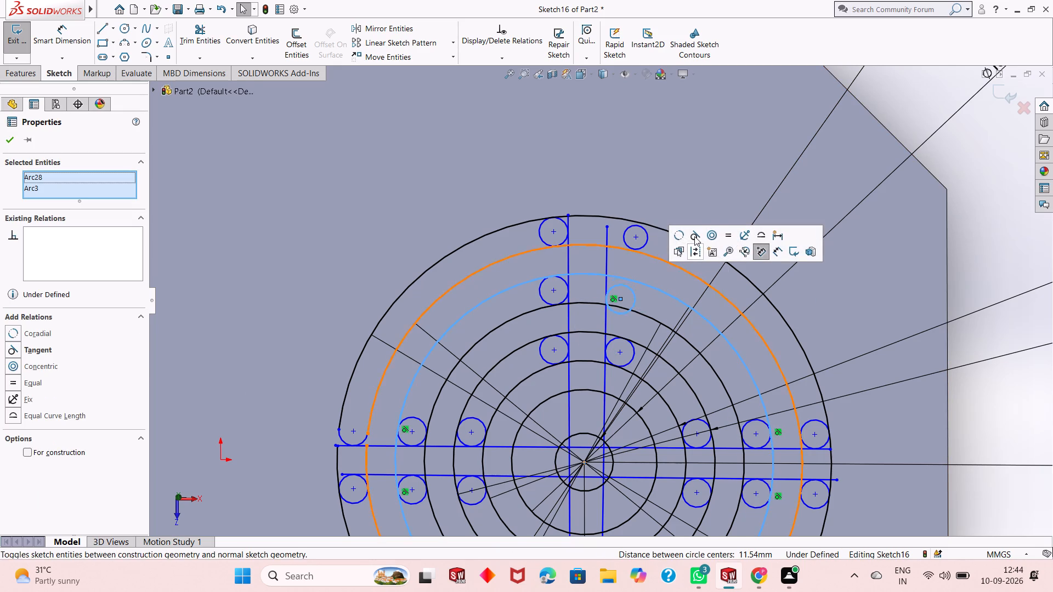
{"action": "left_click", "coordinate": [988, 258]}
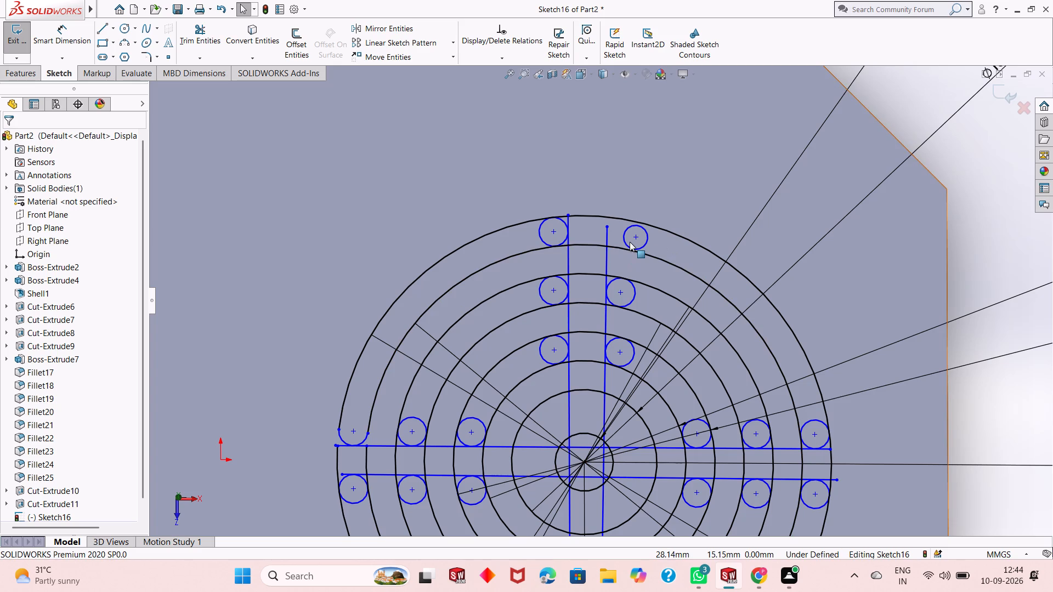
Make the outermost small circle right of the vertical rib's upper half tangent to the right rib line.
{"action": "left_click", "coordinate": [627, 243]}
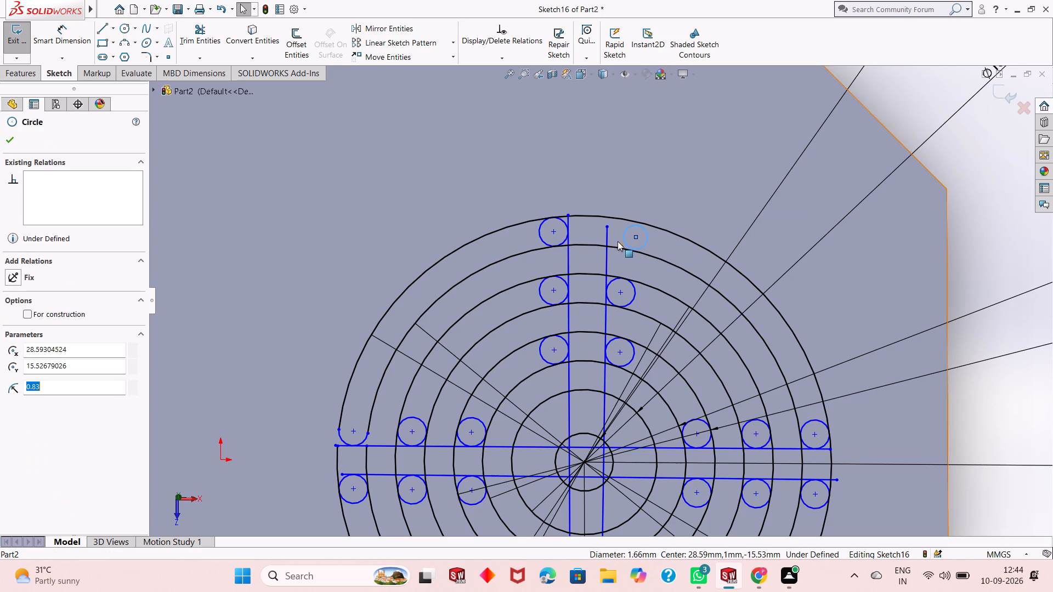
{"action": "left_click", "coordinate": [607, 232], "text": "ctrl"}
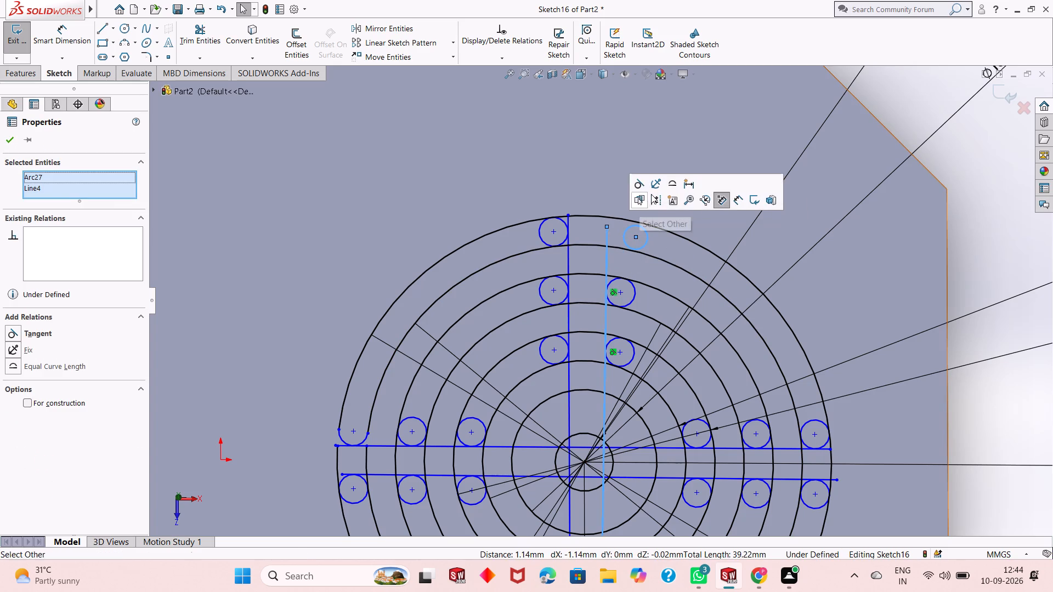
{"action": "left_click", "coordinate": [638, 185]}
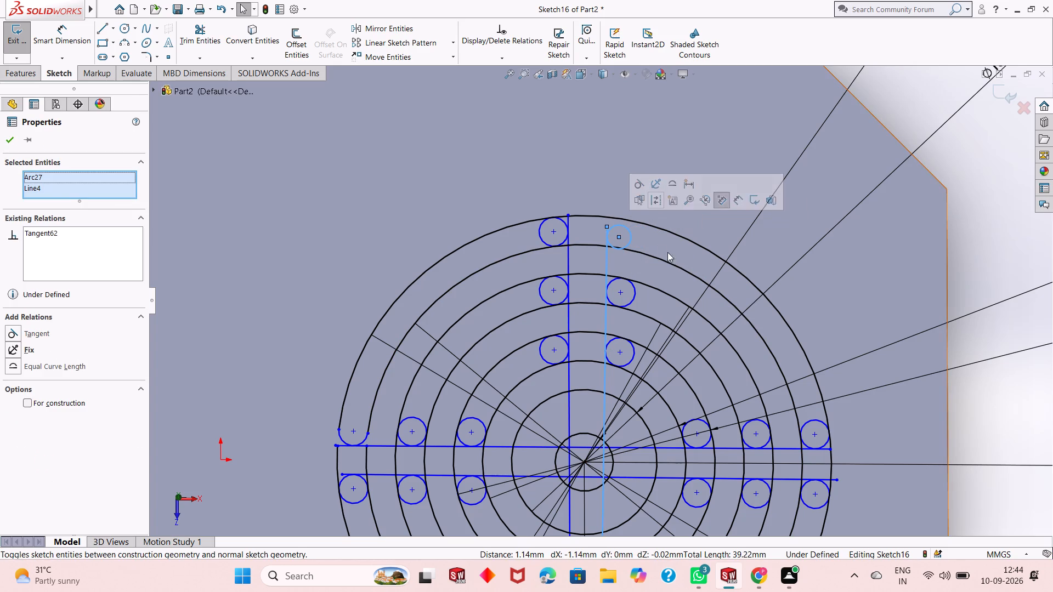
{"action": "left_click", "coordinate": [995, 231]}
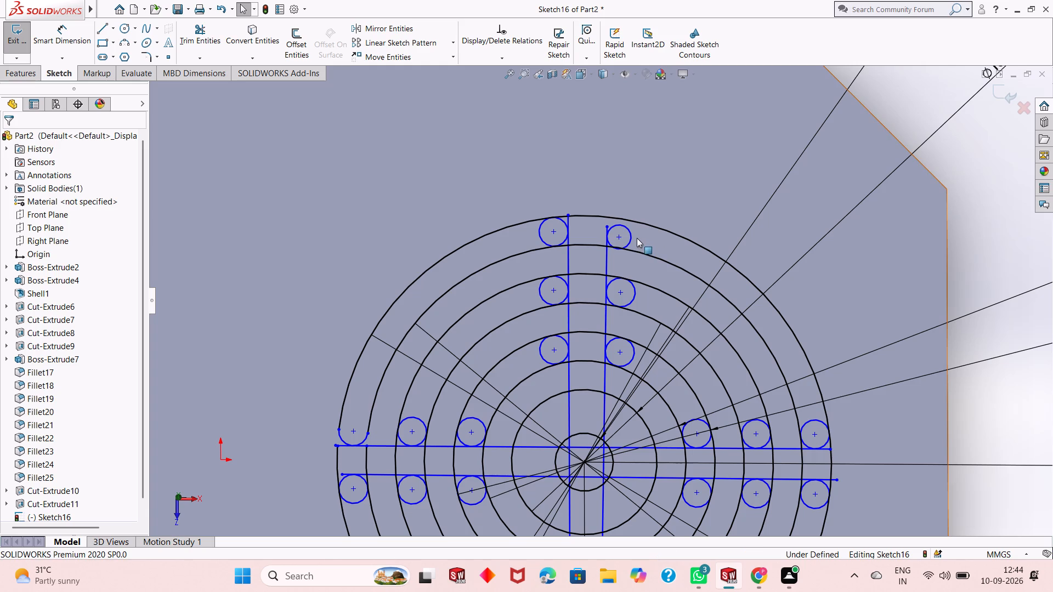
Make the outermost small circle right of the vertical rib's upper half tangent to the grille's outermost circle.
{"action": "left_click", "coordinate": [632, 234]}
{"action": "left_click", "coordinate": [635, 219], "text": "ctrl"}
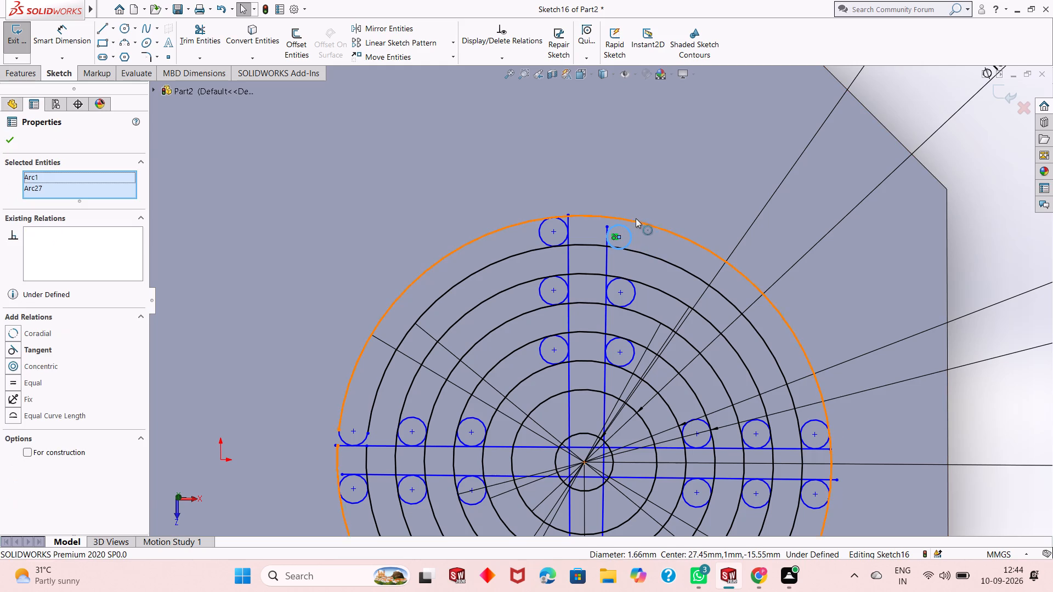
{"action": "left_click", "coordinate": [33, 345]}
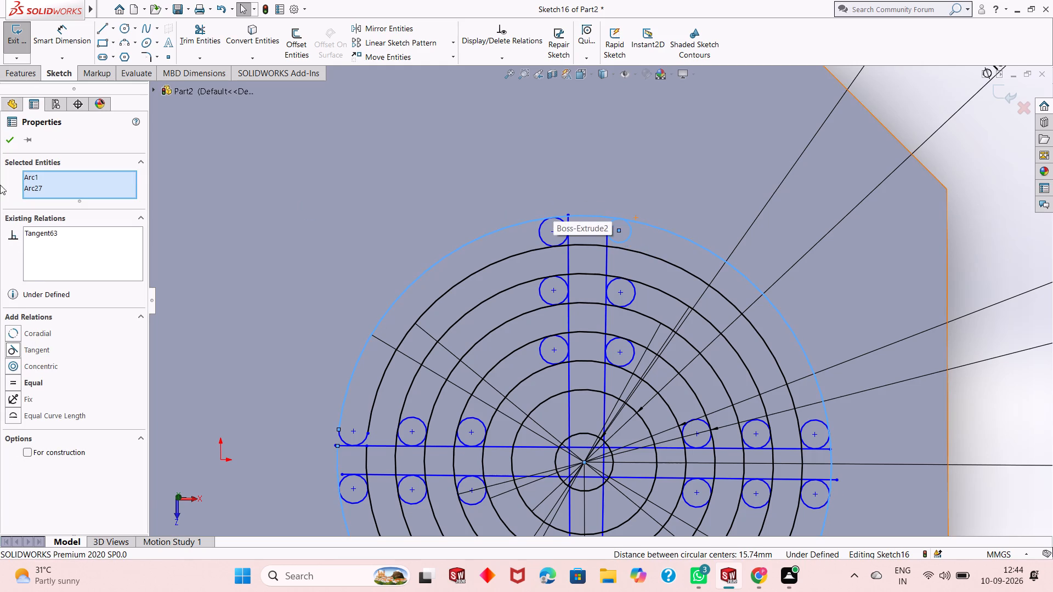
{"action": "left_click", "coordinate": [13, 145]}
Dimension the outermost small circle right of the vertical rib's upper half to a 2 mm diameter.
{"action": "left_click", "coordinate": [69, 32]}
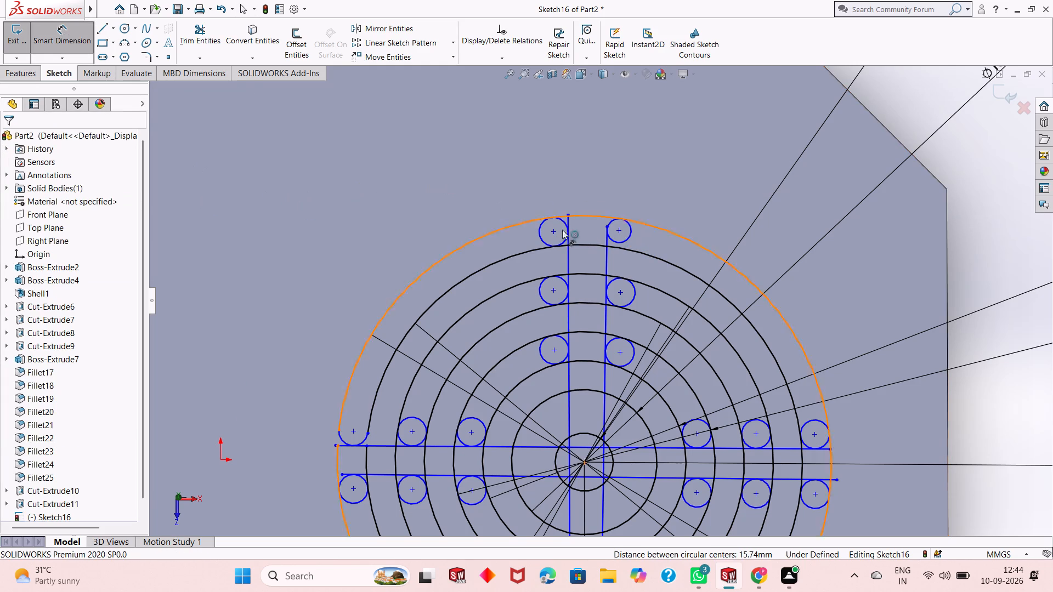
{"action": "left_click", "coordinate": [626, 239]}
{"action": "left_click", "coordinate": [697, 224]}
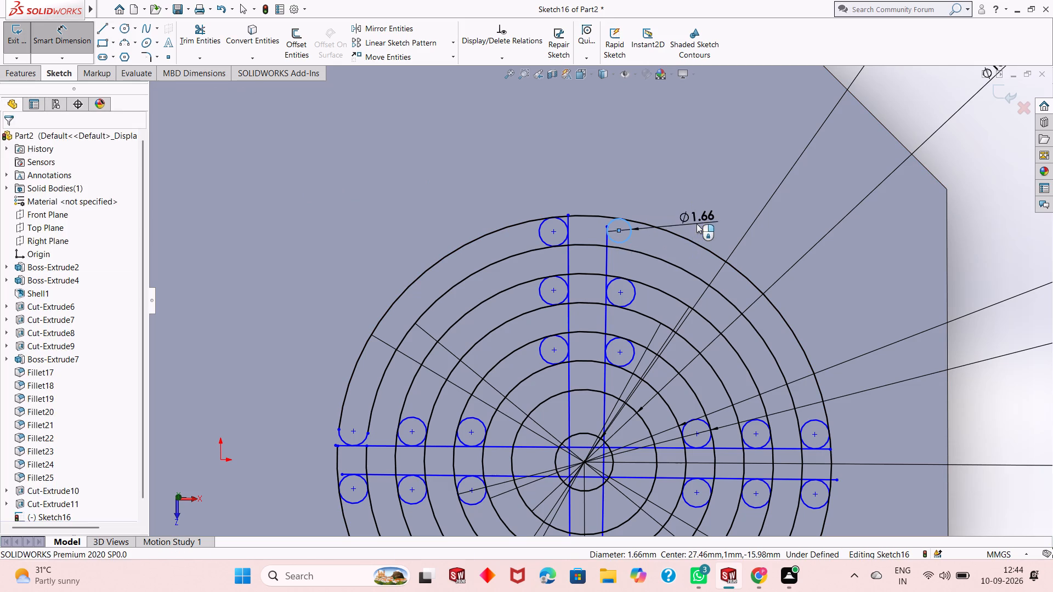
{"action": "key", "text": "2"}
{"action": "key", "text": "Return"}
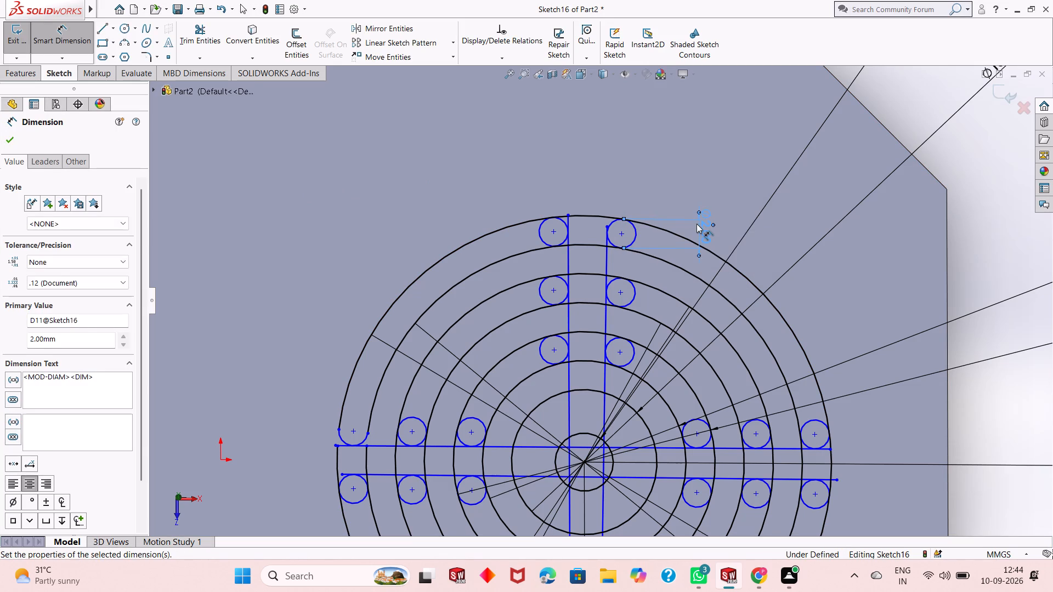
{"action": "key", "text": "Escape"}
{"action": "key", "text": "Escape"}
{"action": "key", "text": "Escape"}
{"action": "key", "text": "Escape"}
{"action": "key", "text": "Escape"}
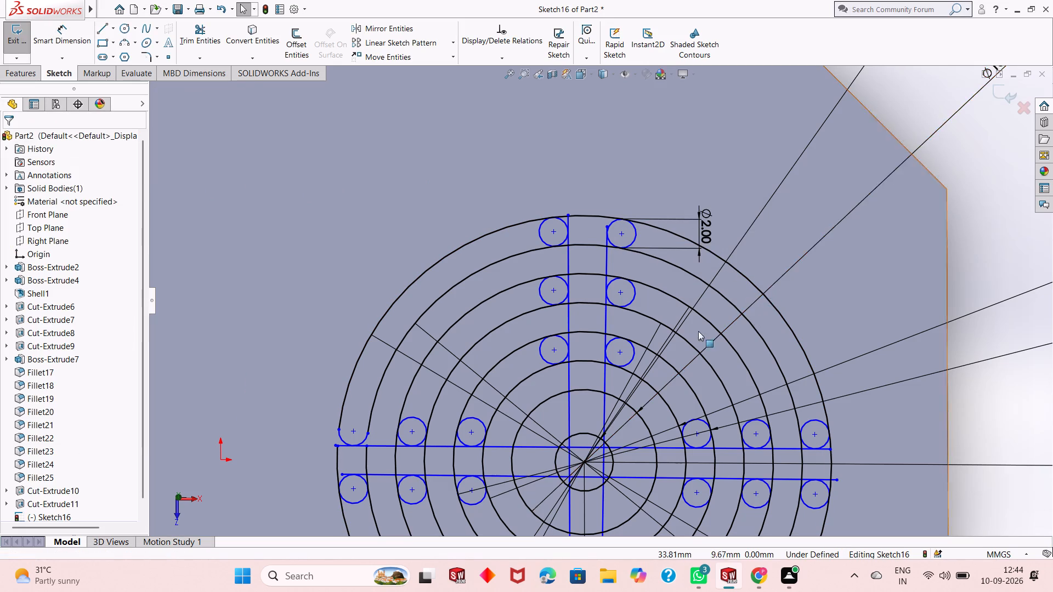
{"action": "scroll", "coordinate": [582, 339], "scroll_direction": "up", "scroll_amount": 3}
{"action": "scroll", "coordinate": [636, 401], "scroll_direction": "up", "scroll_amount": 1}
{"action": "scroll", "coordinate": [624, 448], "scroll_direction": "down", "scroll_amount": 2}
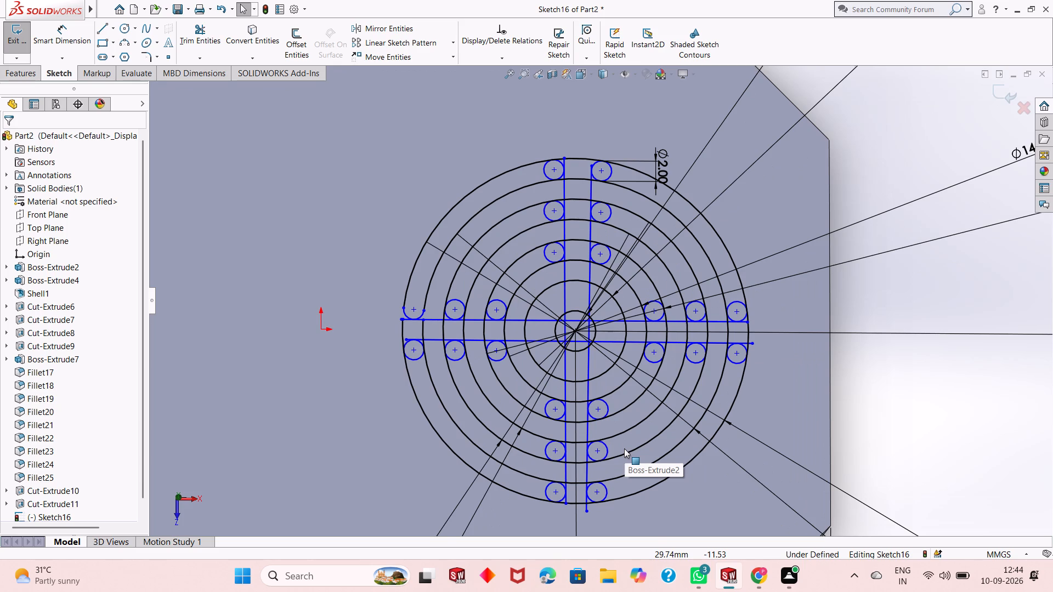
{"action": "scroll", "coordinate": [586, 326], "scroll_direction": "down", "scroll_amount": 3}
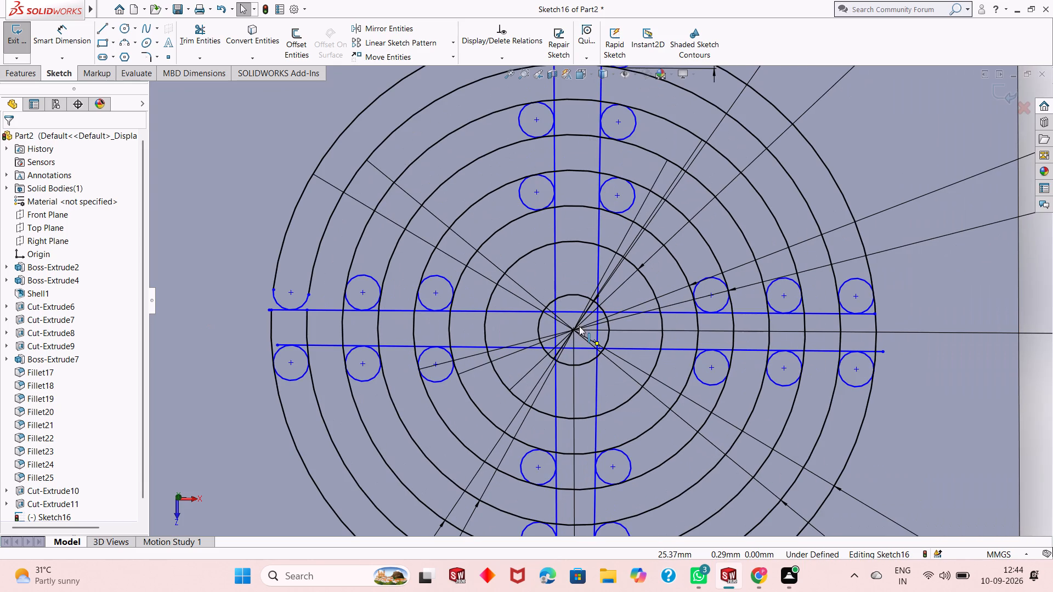
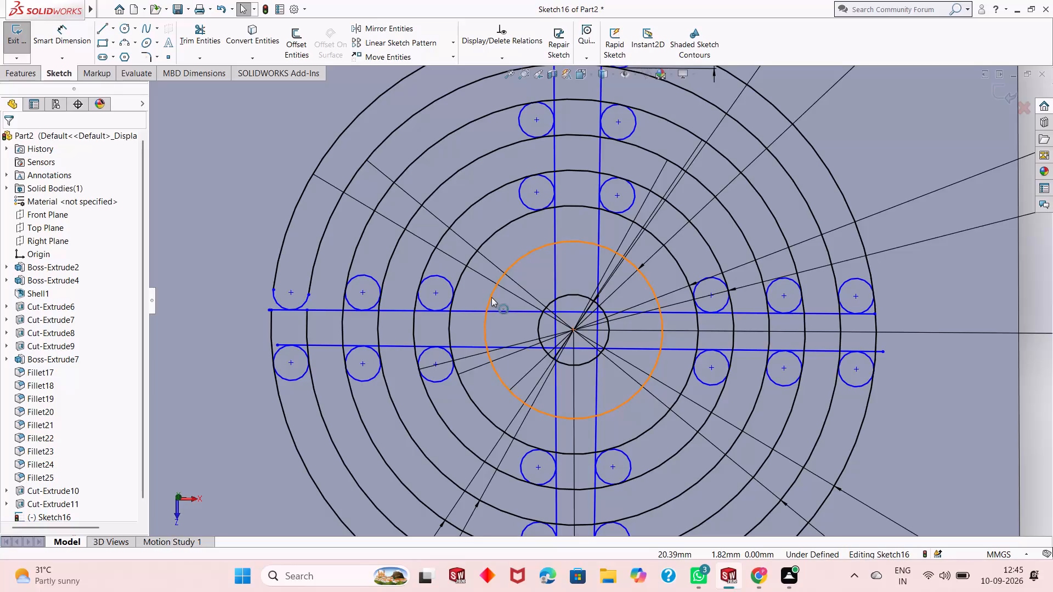
Set the grille's central circle diameter to 5 mm.
{"action": "scroll", "coordinate": [653, 337], "scroll_direction": "up", "scroll_amount": 6}
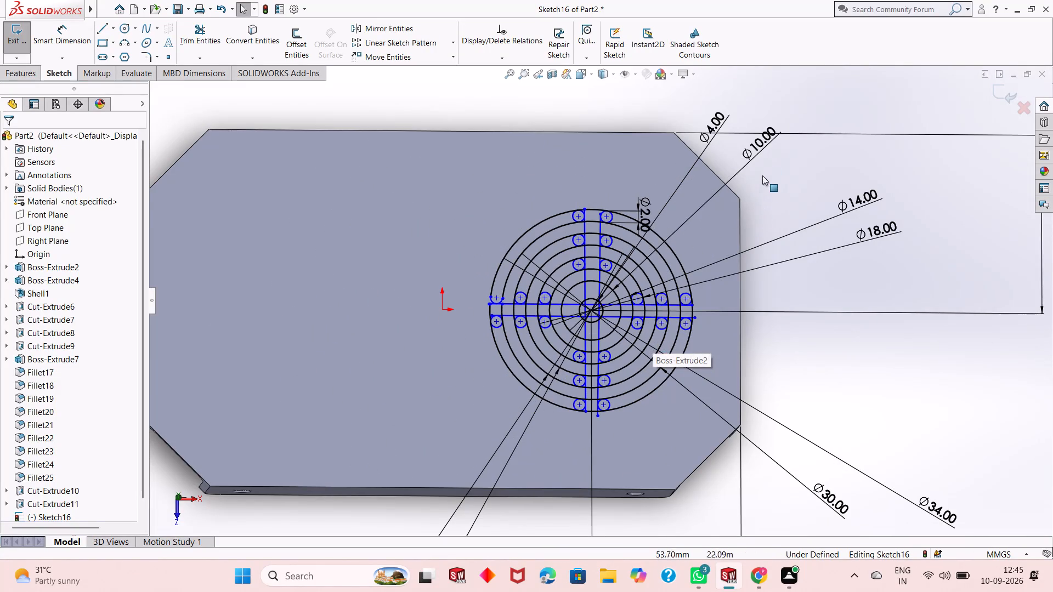
{"action": "double_click", "coordinate": [720, 122]}
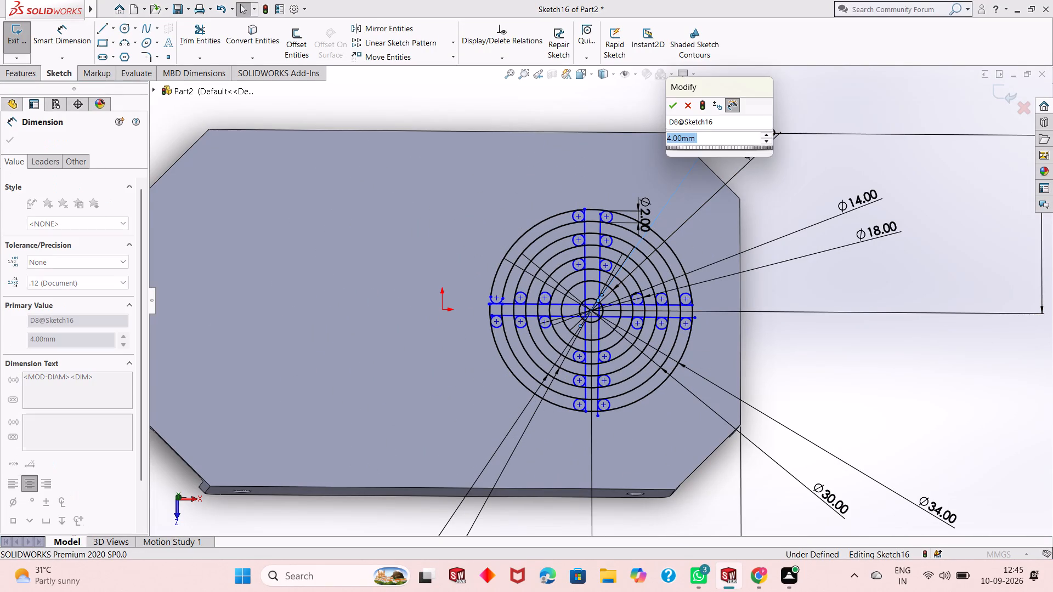
{"action": "key", "text": "5"}
{"action": "key", "text": "Return"}
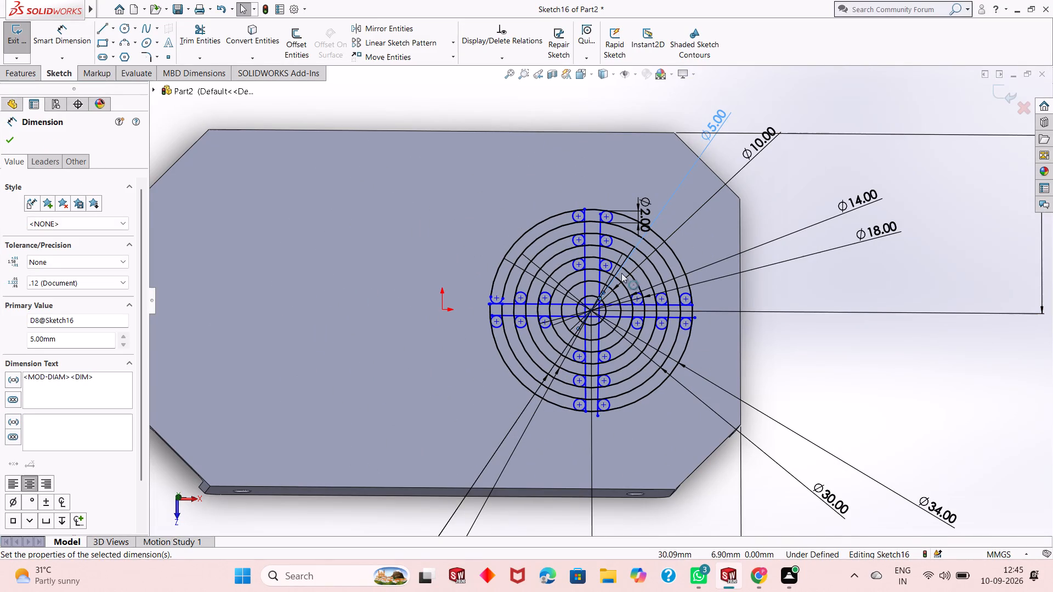
Draw a 1 mm radius circle inside the 10 mm grille circle, above the horizontal rib and left of the vertical rib.
{"action": "scroll", "coordinate": [584, 318], "scroll_direction": "down", "scroll_amount": 3}
{"action": "scroll", "coordinate": [624, 295], "scroll_direction": "down", "scroll_amount": 2}
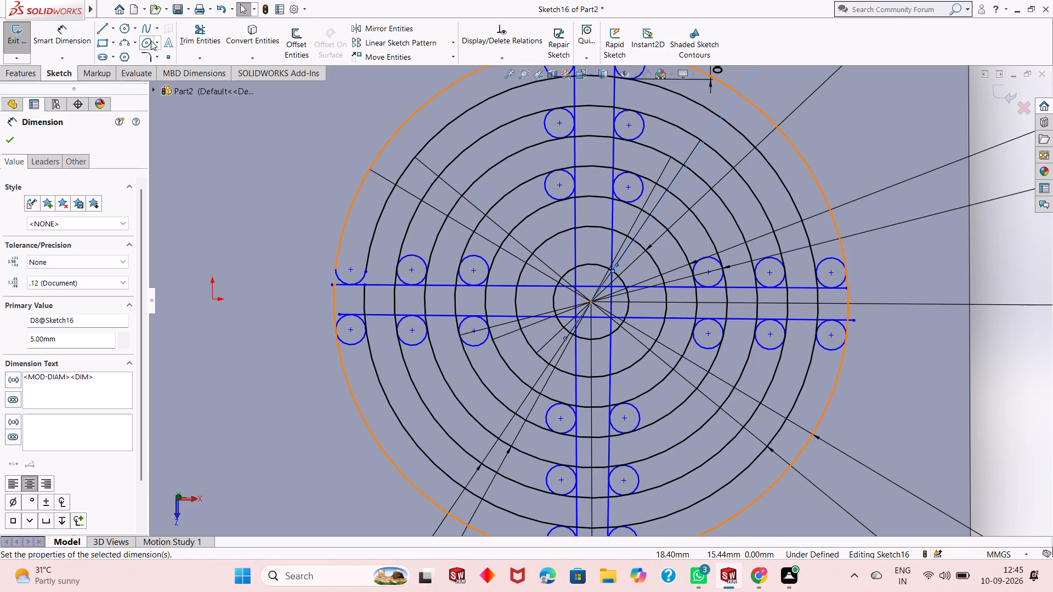
{"action": "left_click", "coordinate": [128, 27]}
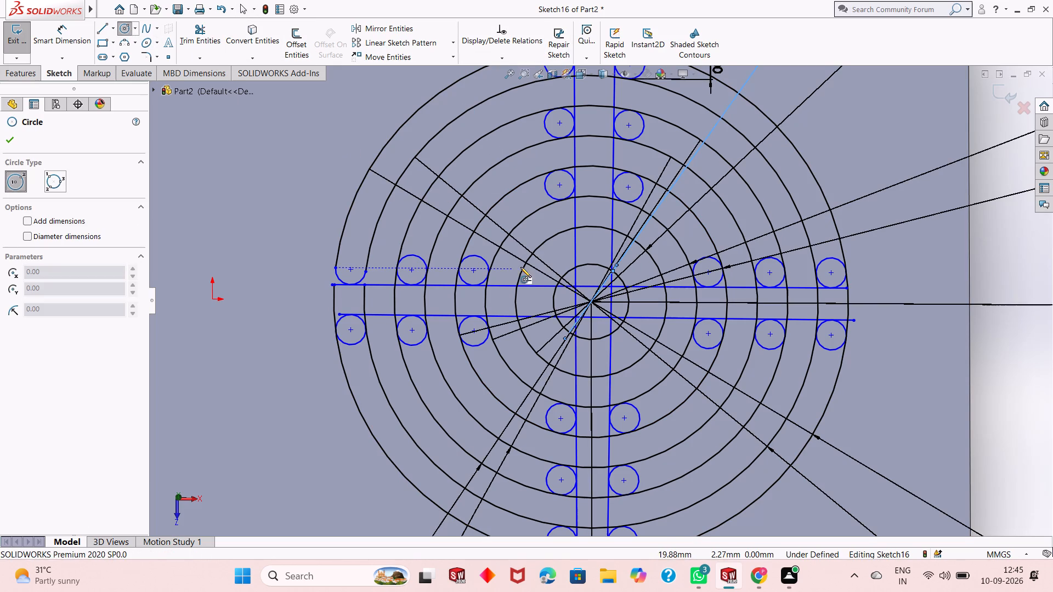
{"action": "left_click", "coordinate": [539, 274]}
{"action": "key", "text": "1"}
{"action": "key", "text": "Return"}
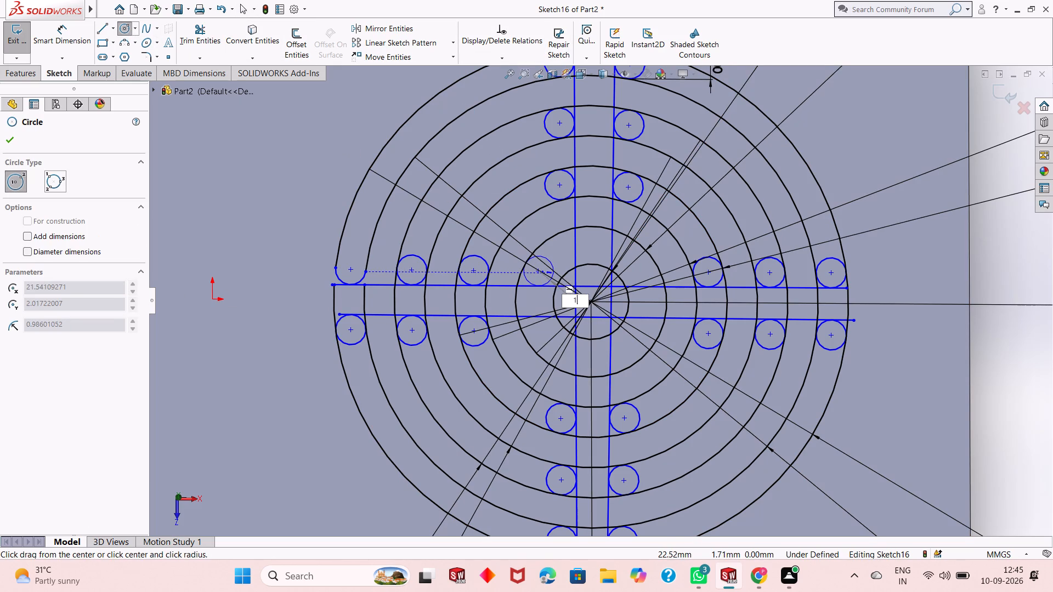
{"action": "right_click", "coordinate": [553, 276]}
{"action": "left_click", "coordinate": [572, 280]}
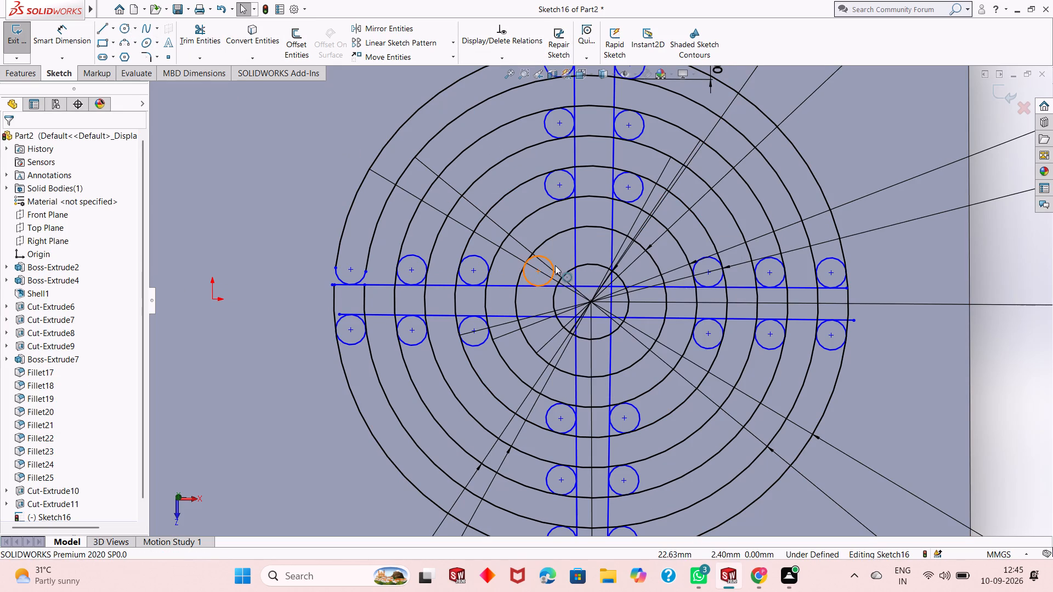
Make the new small circle inside the 10 mm grille circle tangent to the horizontal rib's upper line.
{"action": "left_click", "coordinate": [554, 264]}
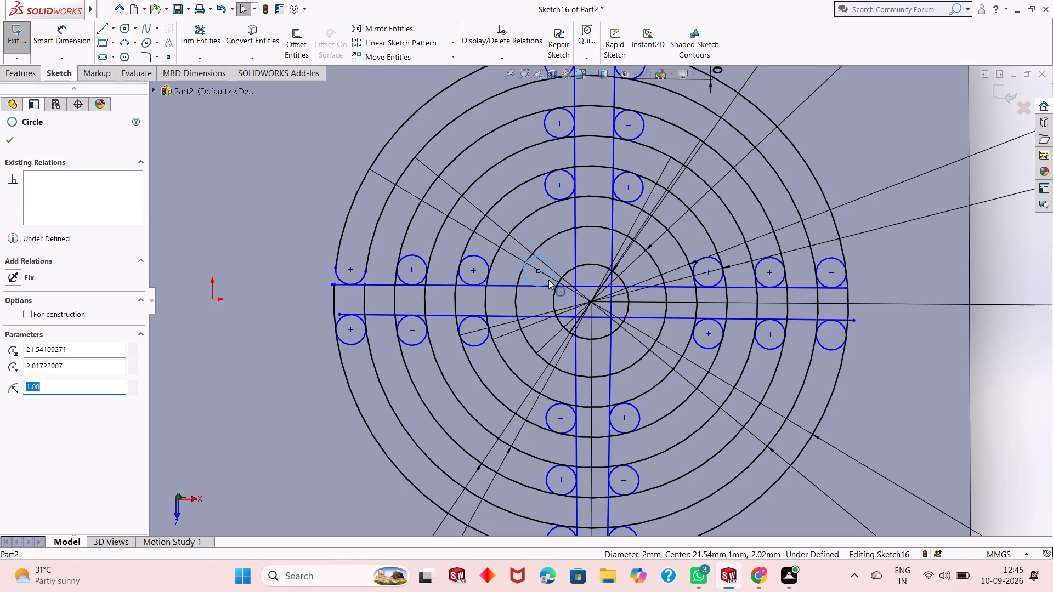
{"action": "left_click", "coordinate": [548, 290], "text": "ctrl"}
{"action": "key", "text": "Escape"}
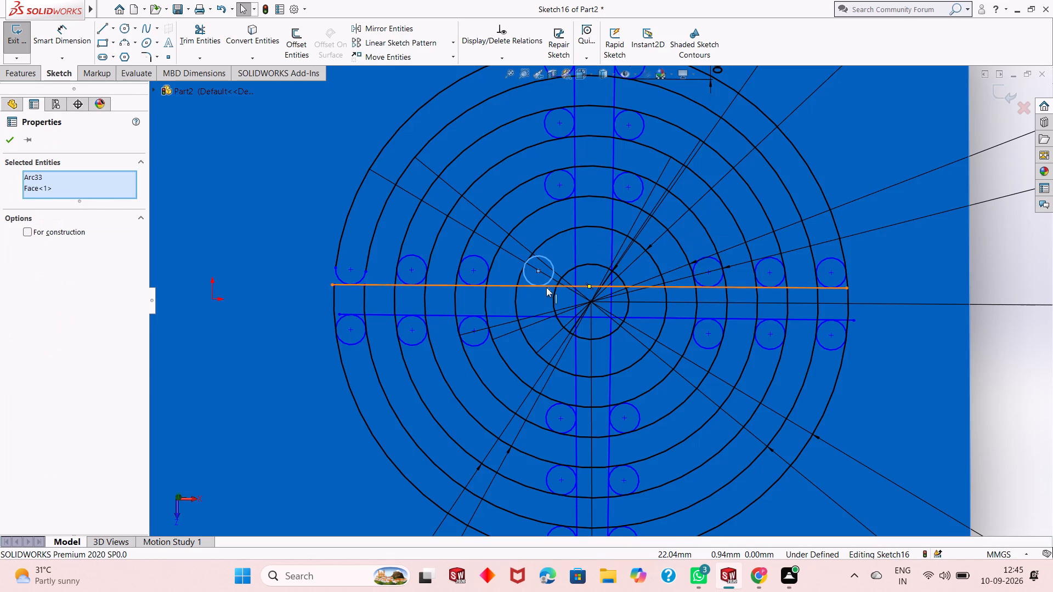
{"action": "key", "text": "Escape"}
{"action": "key", "text": "Escape"}
{"action": "left_click", "coordinate": [553, 267]}
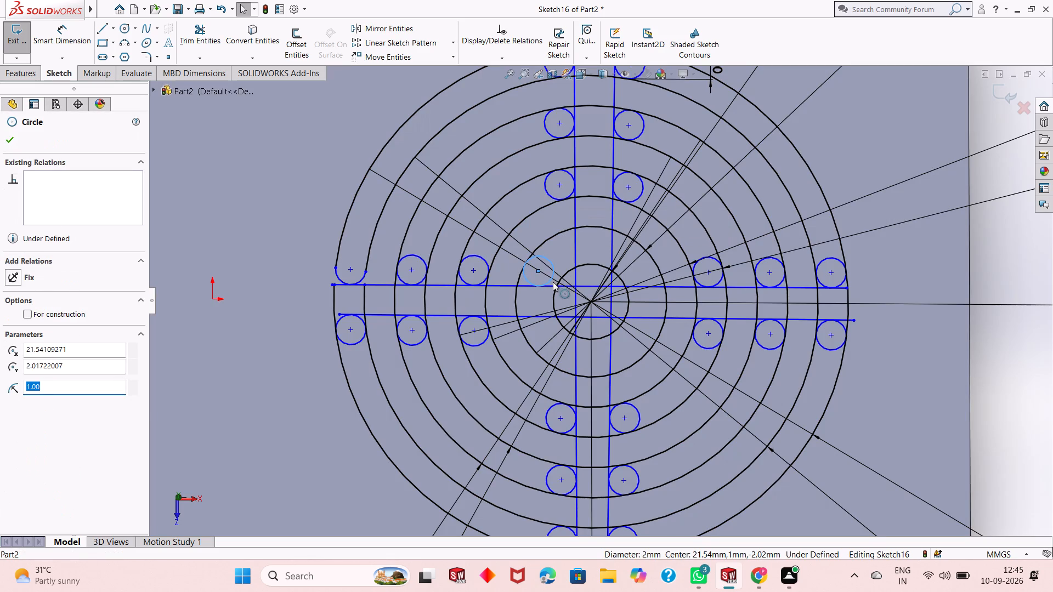
{"action": "left_click", "coordinate": [553, 283], "text": "ctrl"}
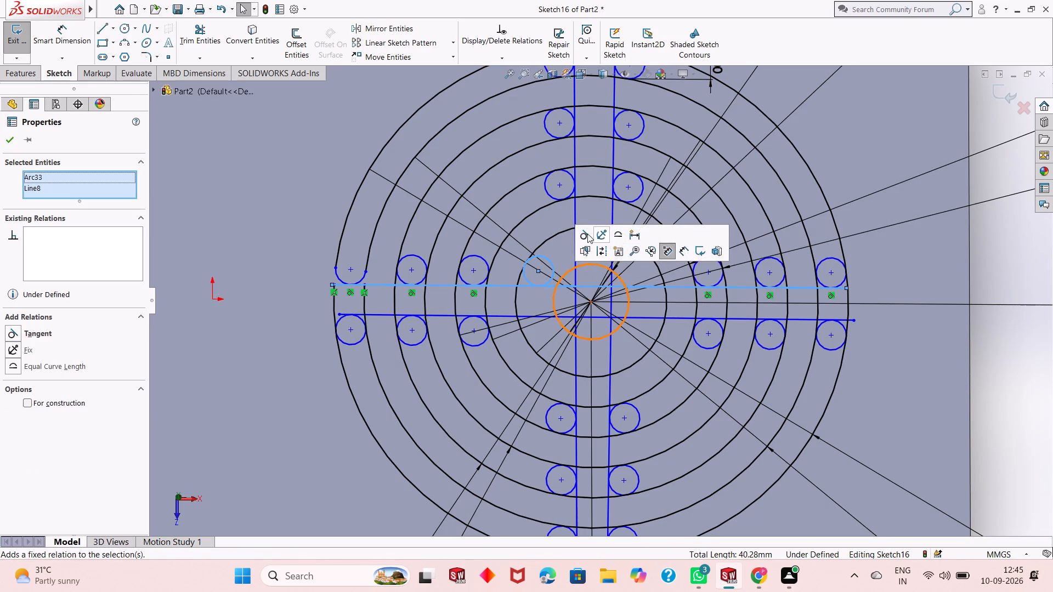
{"action": "left_click", "coordinate": [587, 234]}
{"action": "left_click", "coordinate": [991, 256]}
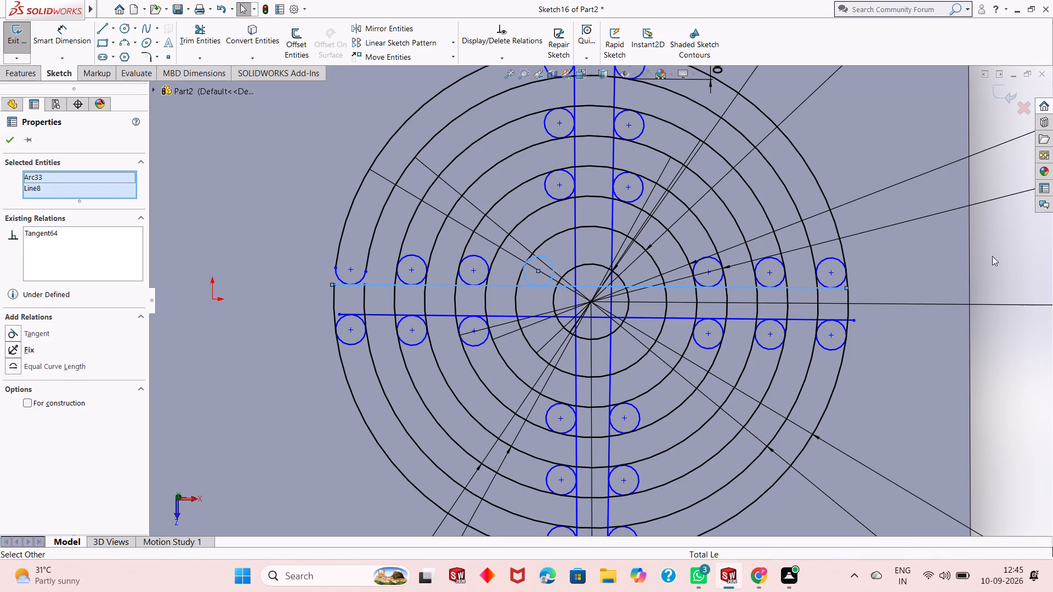
Make the same small circle above the horizontal rib's left half tangent to the 10 mm grille circle.
{"action": "left_click", "coordinate": [525, 277]}
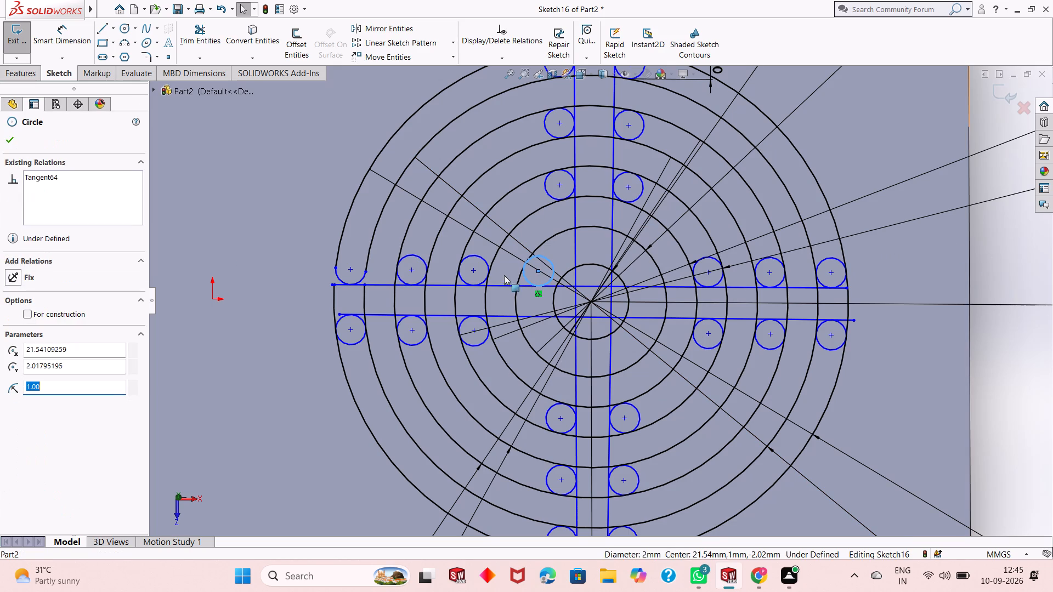
{"action": "left_click", "coordinate": [519, 274], "text": "ctrl"}
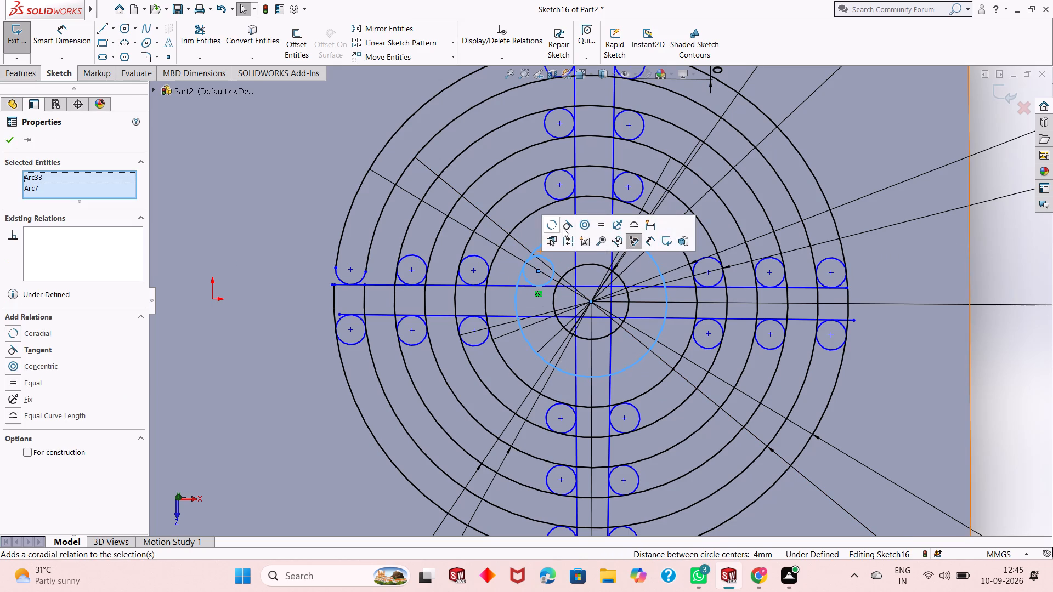
{"action": "left_click", "coordinate": [563, 228]}
{"action": "left_click", "coordinate": [1002, 236]}
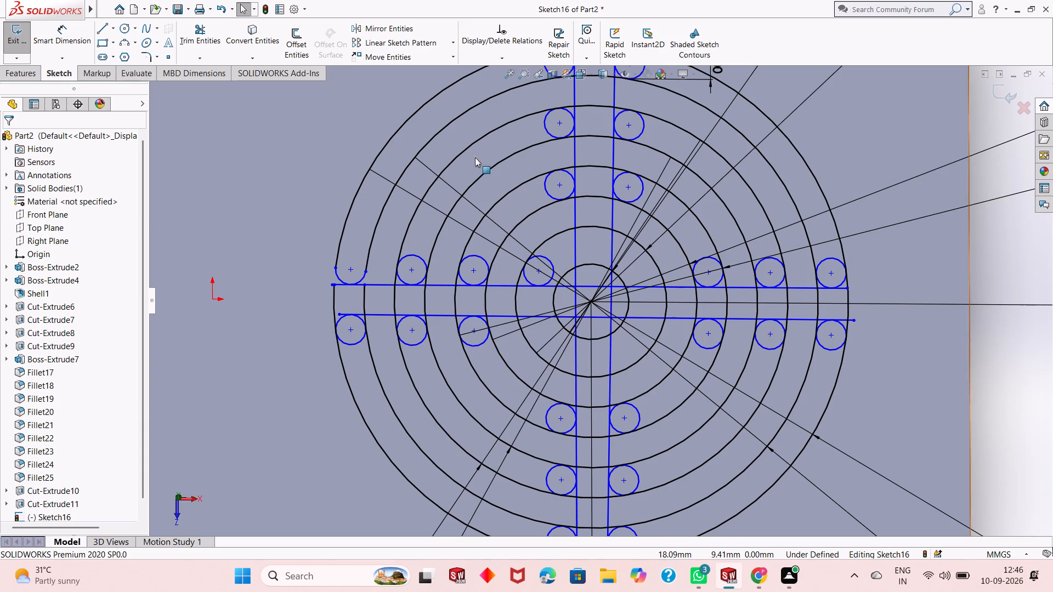
Draw three more 1 mm radius circles near the 10 mm grille circle above the horizontal rib, one left and two right of the vertical rib.
{"action": "key", "text": "c"}
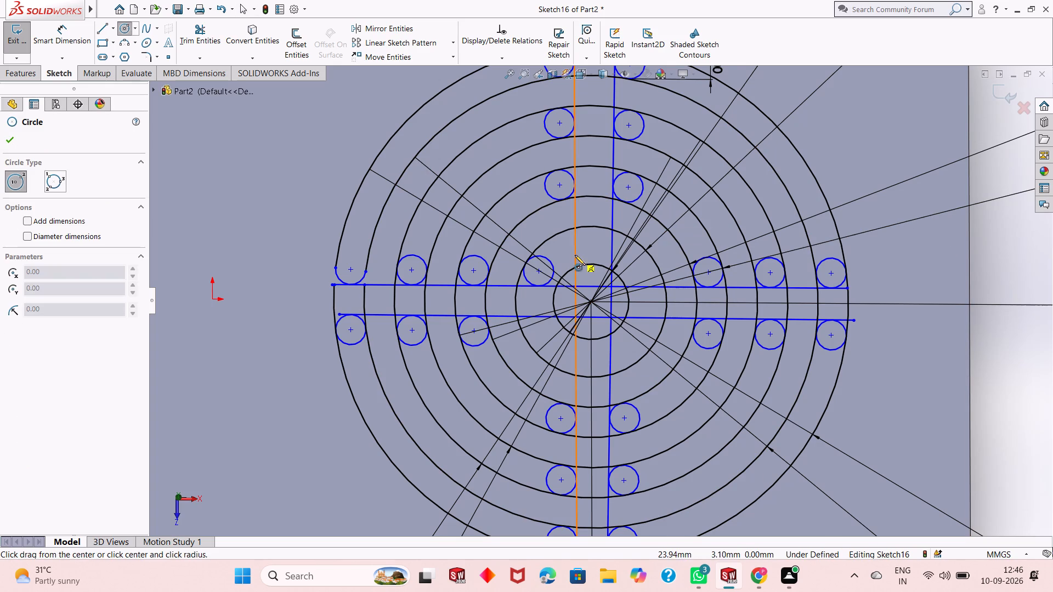
{"action": "left_click", "coordinate": [557, 245]}
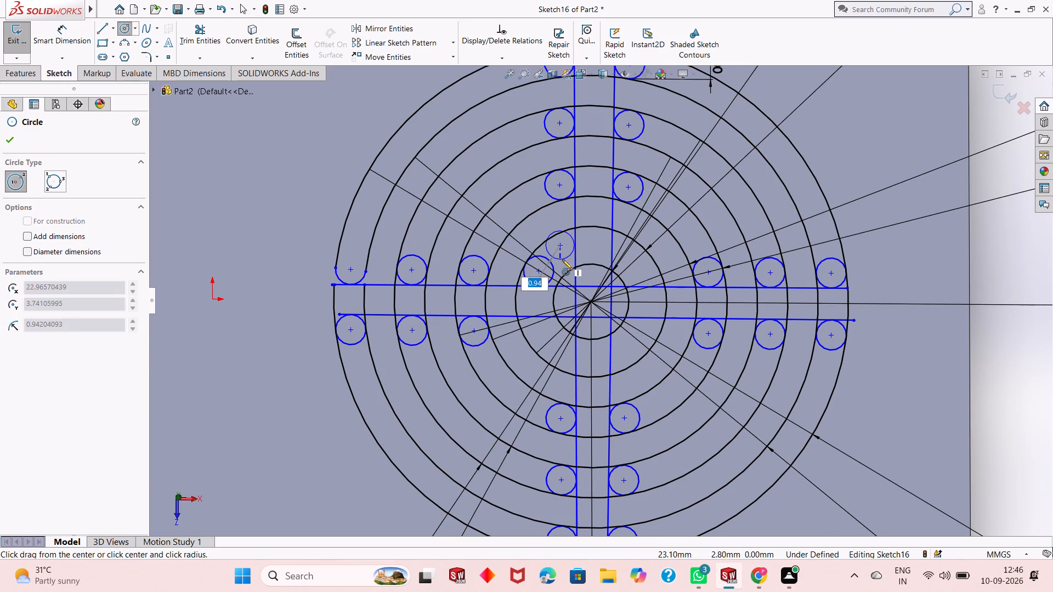
{"action": "key", "text": "1"}
{"action": "key", "text": "Return"}
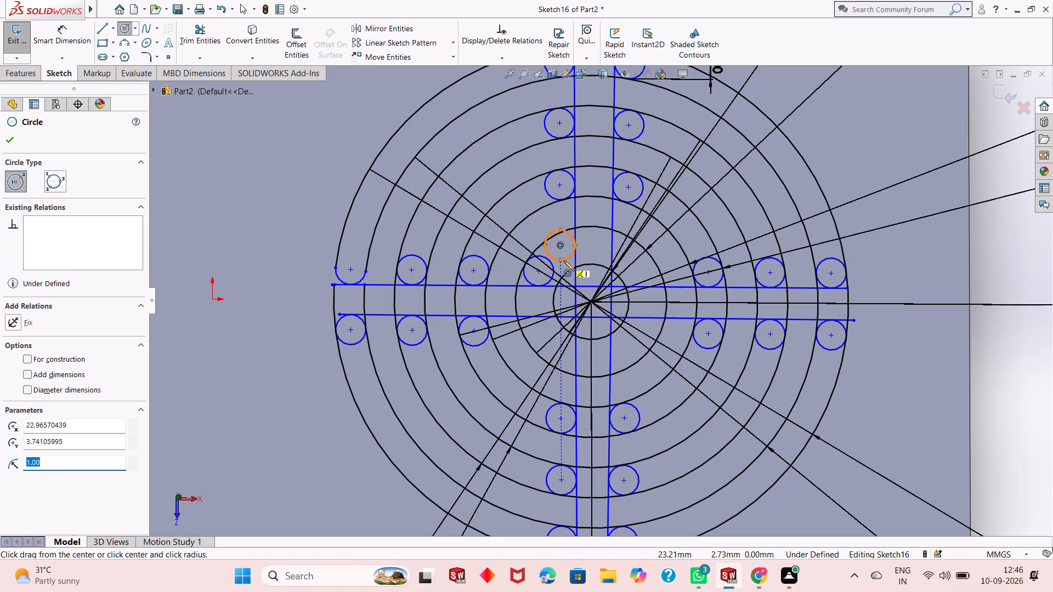
{"action": "scroll", "coordinate": [627, 249], "scroll_direction": "down", "scroll_amount": 3}
{"action": "left_click", "coordinate": [617, 255]}
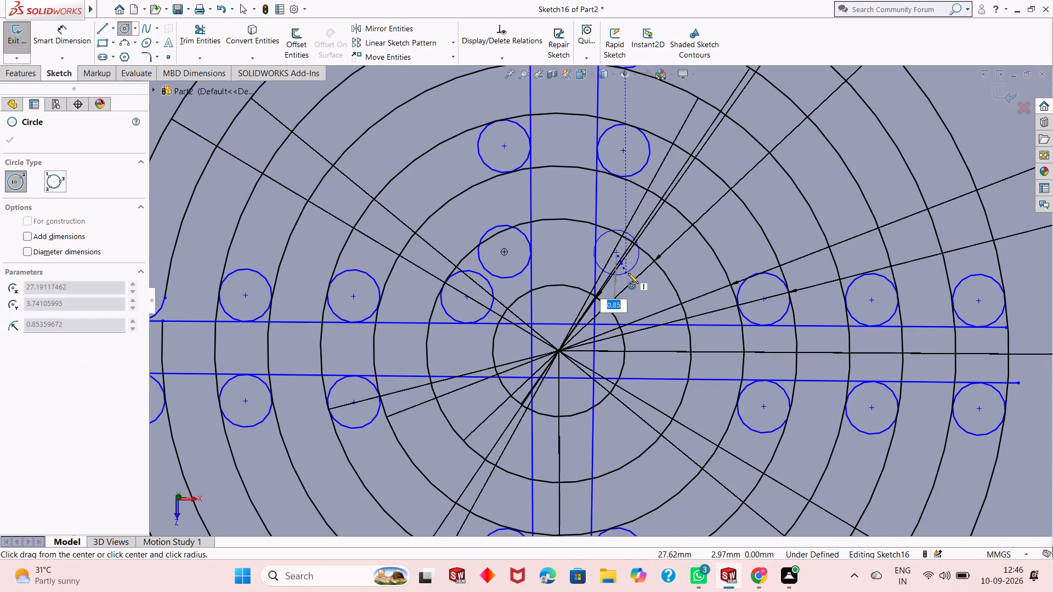
{"action": "key", "text": "1"}
{"action": "key", "text": "Return"}
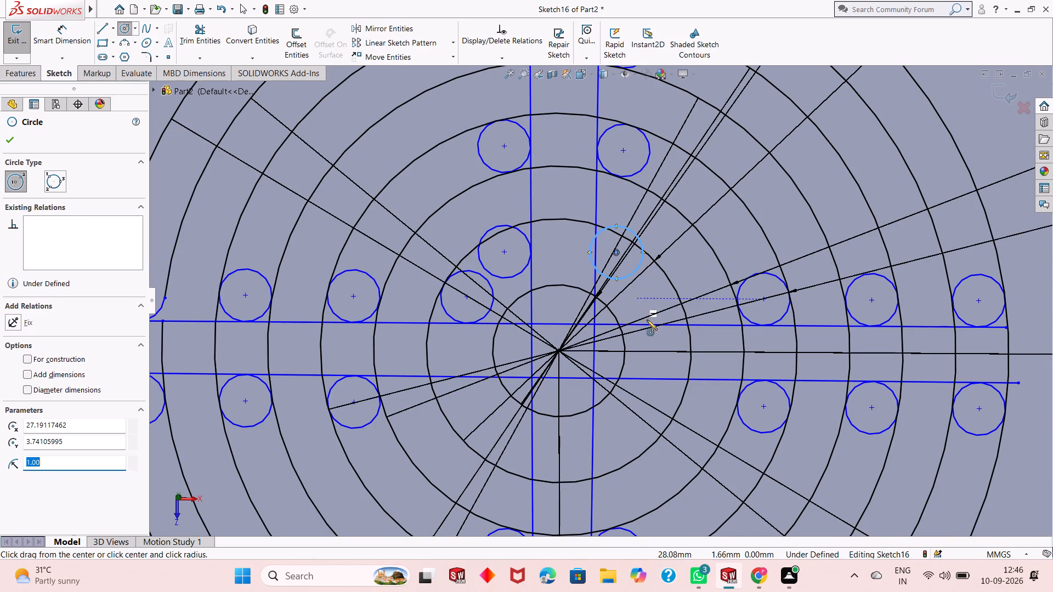
{"action": "left_click", "coordinate": [656, 303]}
{"action": "key", "text": "1"}
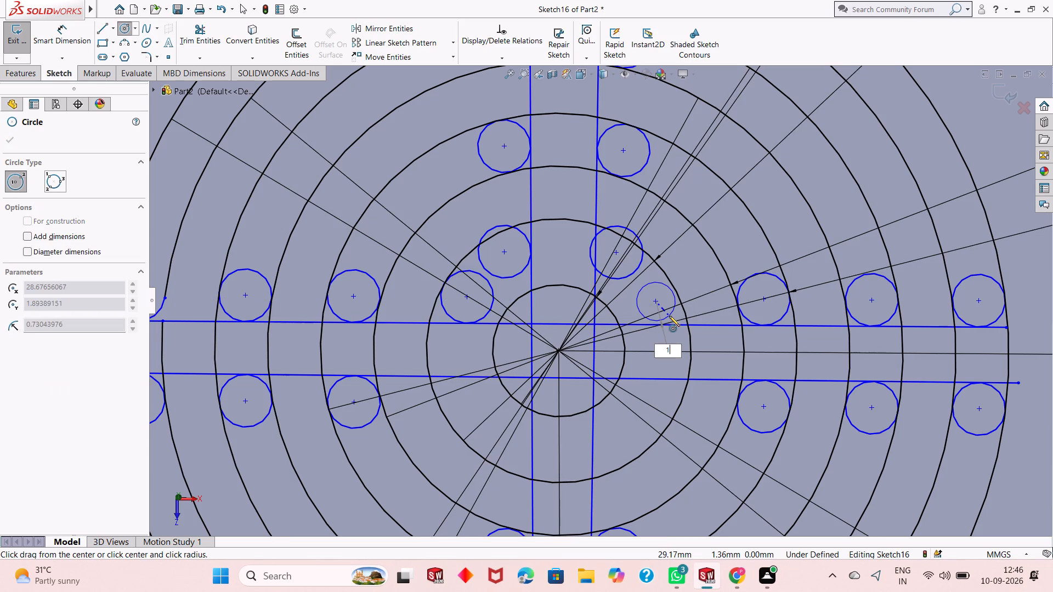
{"action": "key", "text": "Return"}
Draw four 1 mm radius circles inside the 10 mm grille circle below the horizontal rib, two on each side of the vertical rib.
{"action": "left_click", "coordinate": [645, 413]}
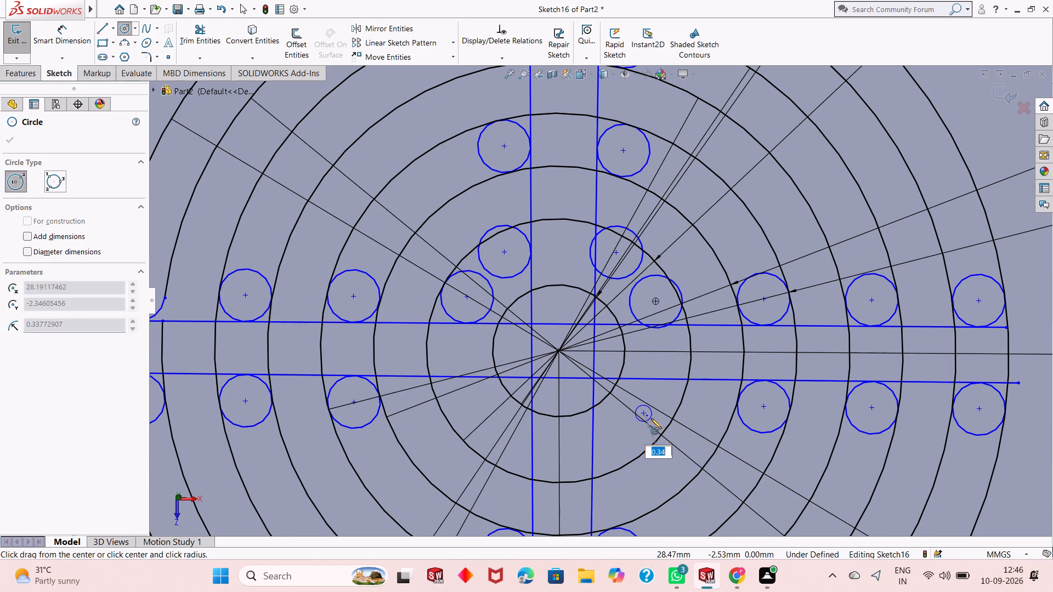
{"action": "key", "text": "1"}
{"action": "key", "text": "Return"}
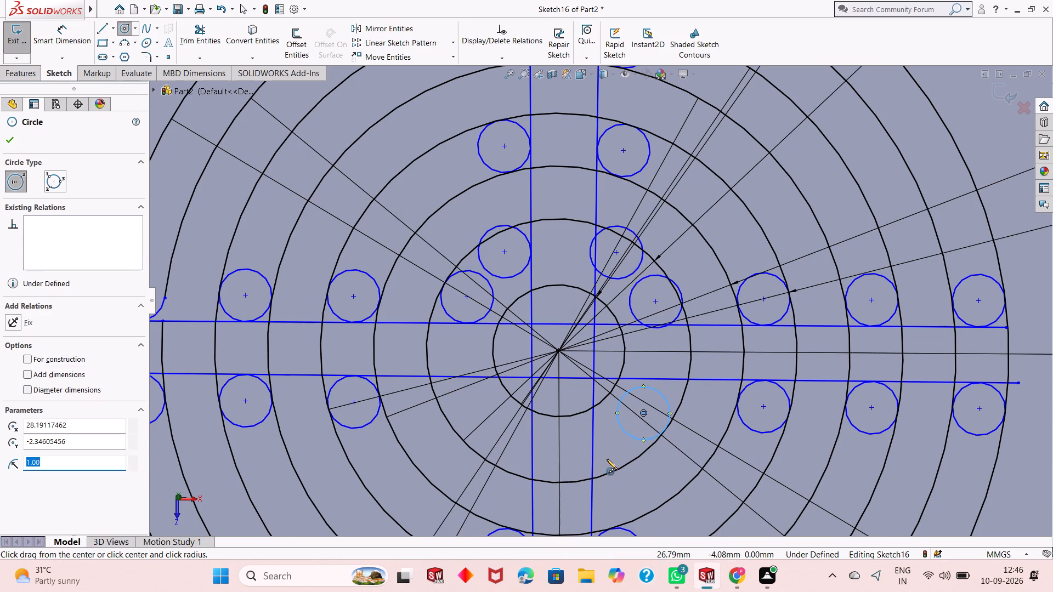
{"action": "left_click", "coordinate": [607, 452]}
{"action": "key", "text": "1"}
{"action": "key", "text": "Return"}
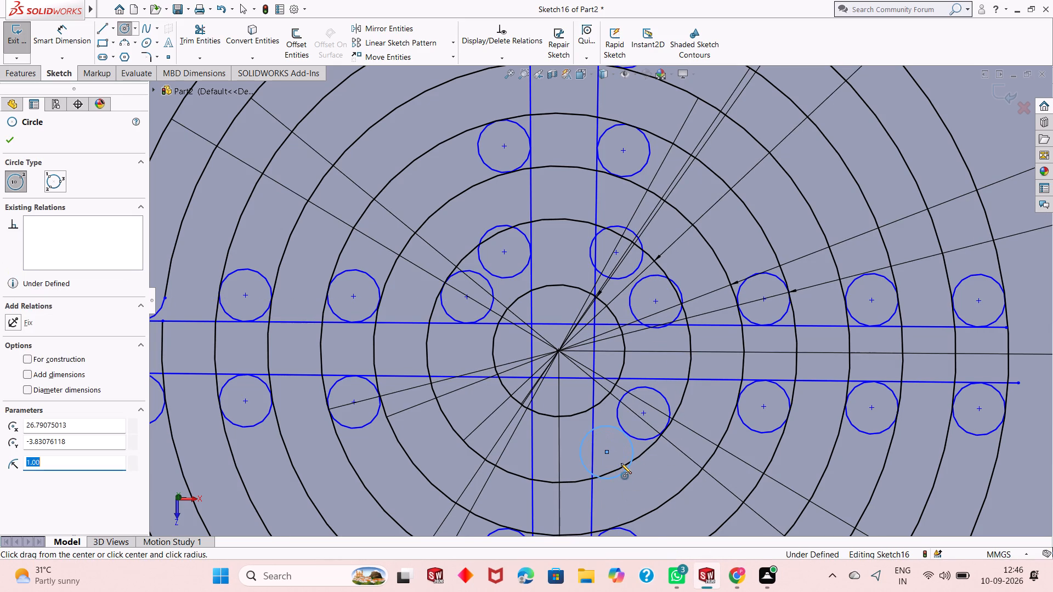
{"action": "left_click", "coordinate": [506, 439]}
{"action": "key", "text": "1"}
{"action": "key", "text": "Return"}
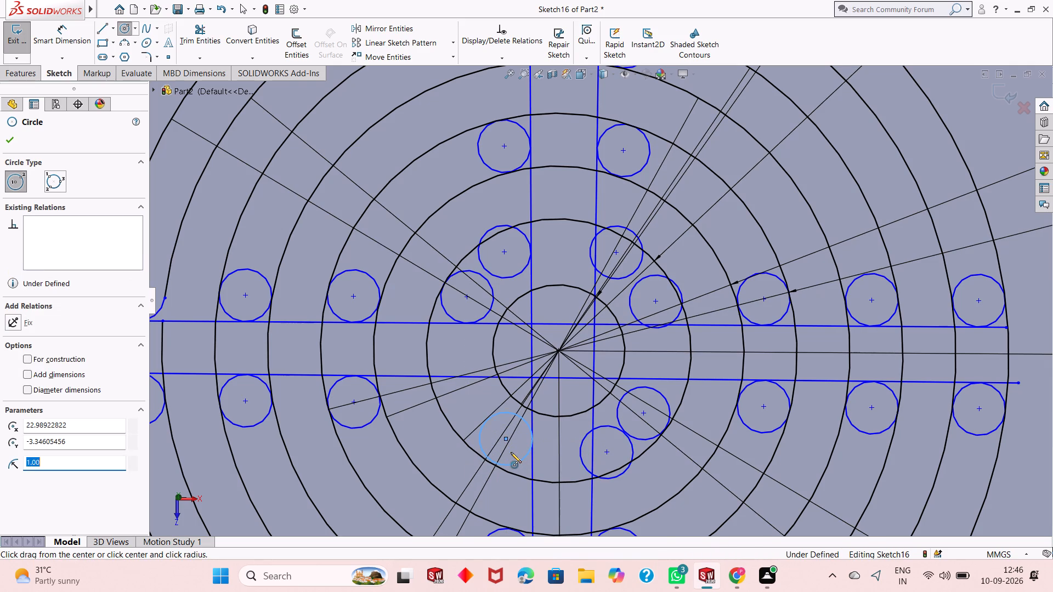
{"action": "left_click", "coordinate": [465, 393]}
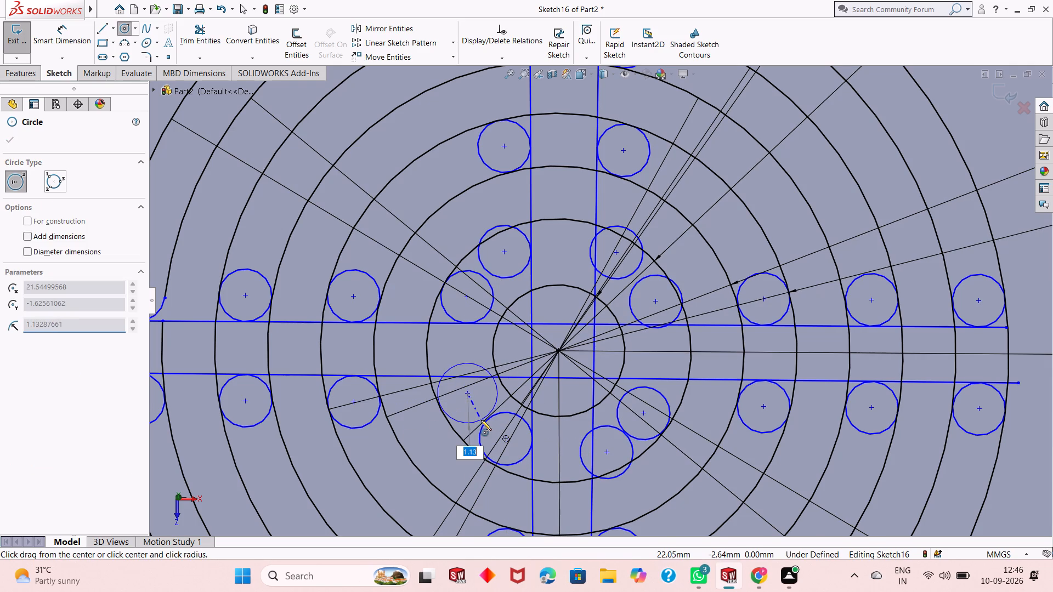
{"action": "key", "text": "1"}
{"action": "key", "text": "Return"}
{"action": "key", "text": "Escape"}
{"action": "key", "text": "Escape"}
{"action": "key", "text": "Escape"}
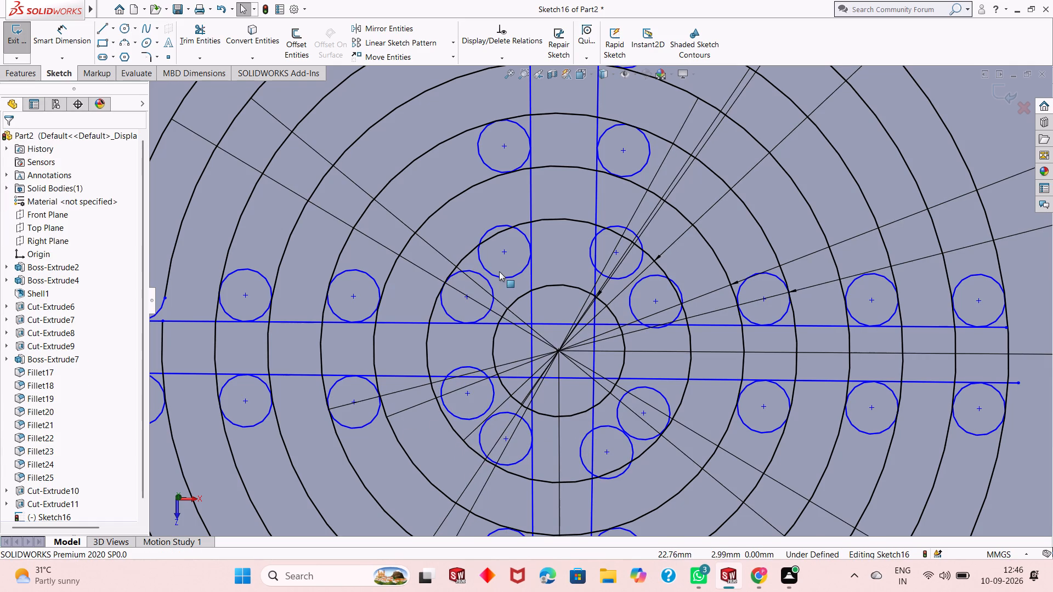
{"action": "key", "text": "Escape"}
Make the innermost small circle left of the vertical rib's upper half tangent to the left rib line.
{"action": "left_click", "coordinate": [517, 274]}
{"action": "left_click", "coordinate": [530, 233], "text": "ctrl"}
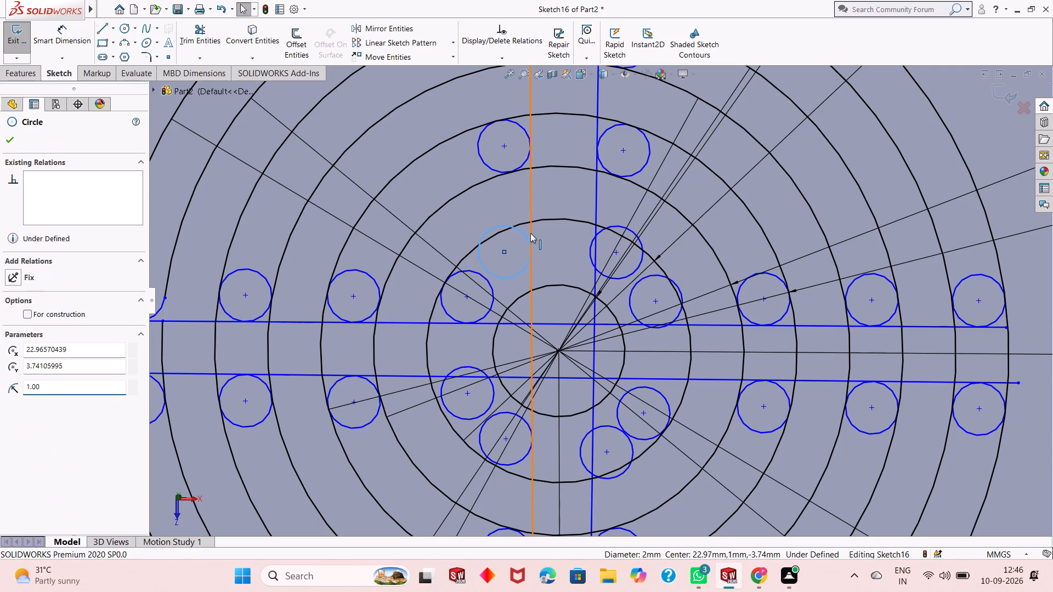
{"action": "left_click", "coordinate": [561, 183]}
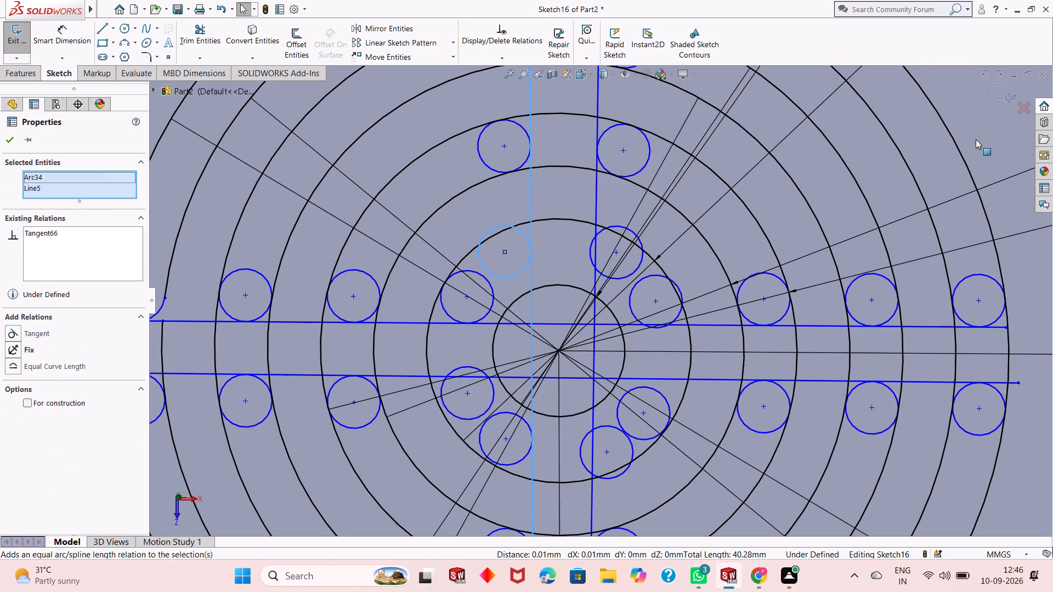
{"action": "left_click", "coordinate": [992, 124]}
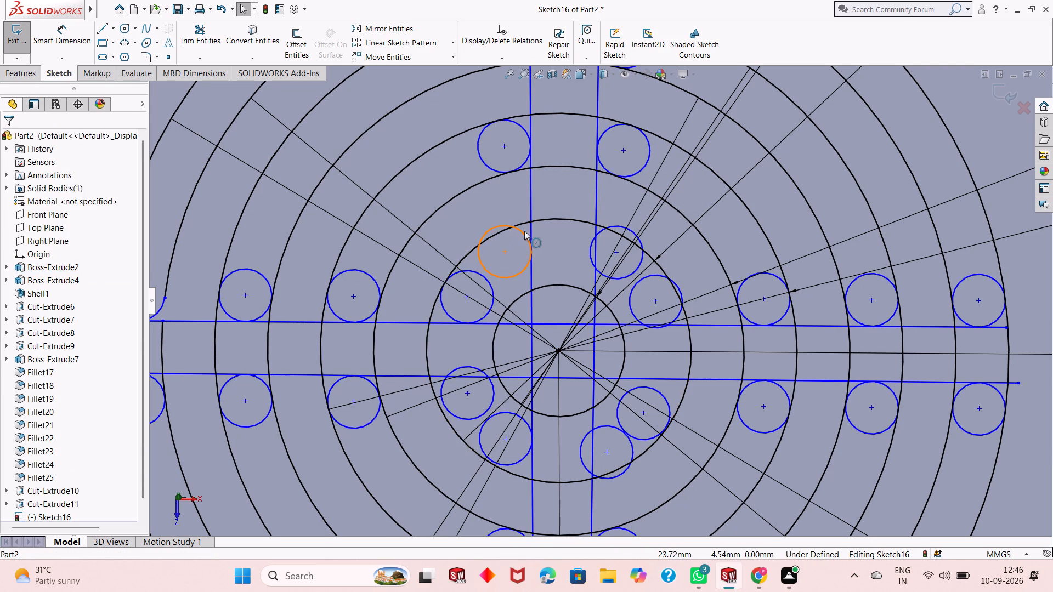
Make the innermost small circle left of the vertical rib's upper half tangent to the 10 mm grille circle.
{"action": "left_click", "coordinate": [524, 231]}
{"action": "left_click", "coordinate": [524, 225], "text": "ctrl"}
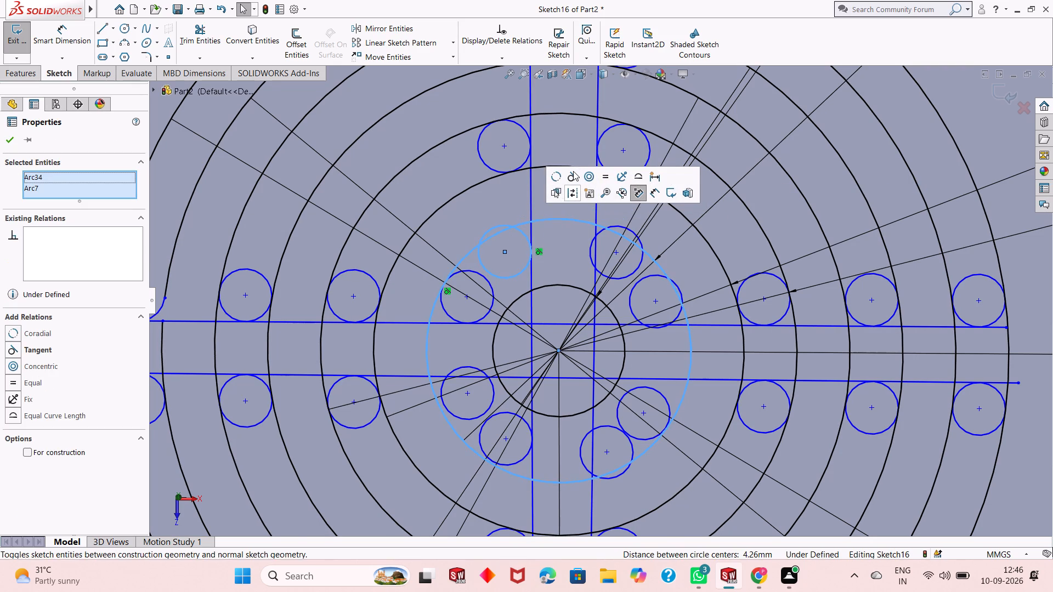
{"action": "left_click", "coordinate": [573, 170]}
{"action": "left_click", "coordinate": [1006, 203]}
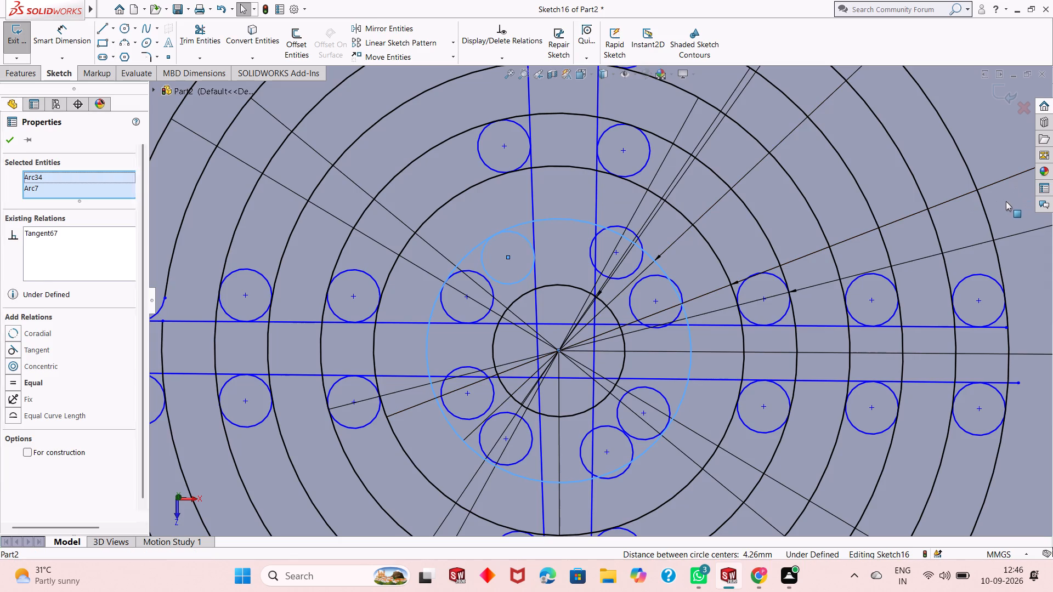
Make the innermost small circle right of the vertical rib's upper half tangent to the right rib line.
{"action": "left_click", "coordinate": [645, 246]}
{"action": "left_click", "coordinate": [597, 207], "text": "ctrl"}
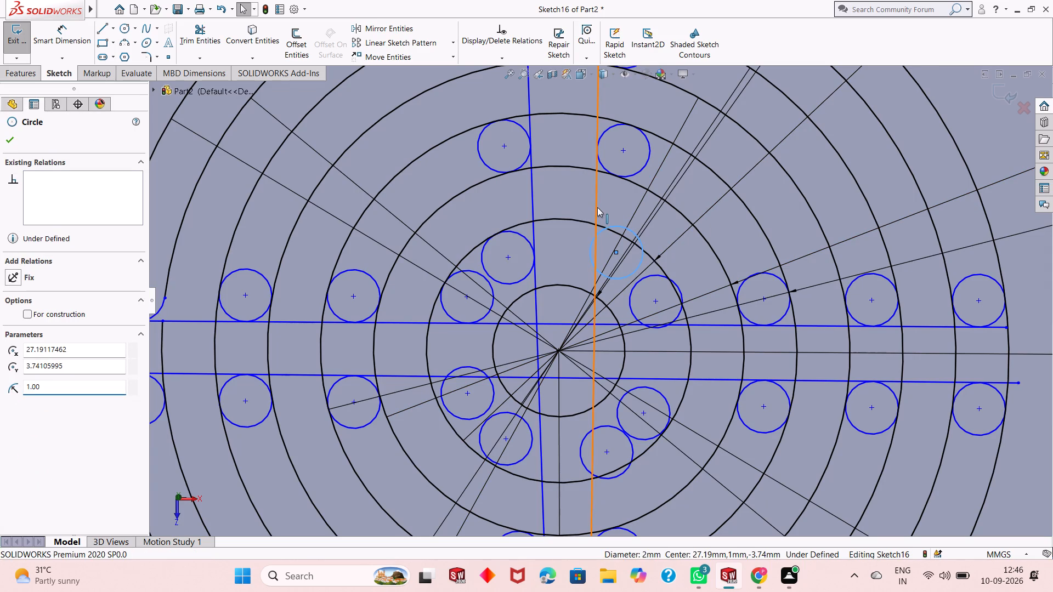
{"action": "left_click", "coordinate": [633, 161]}
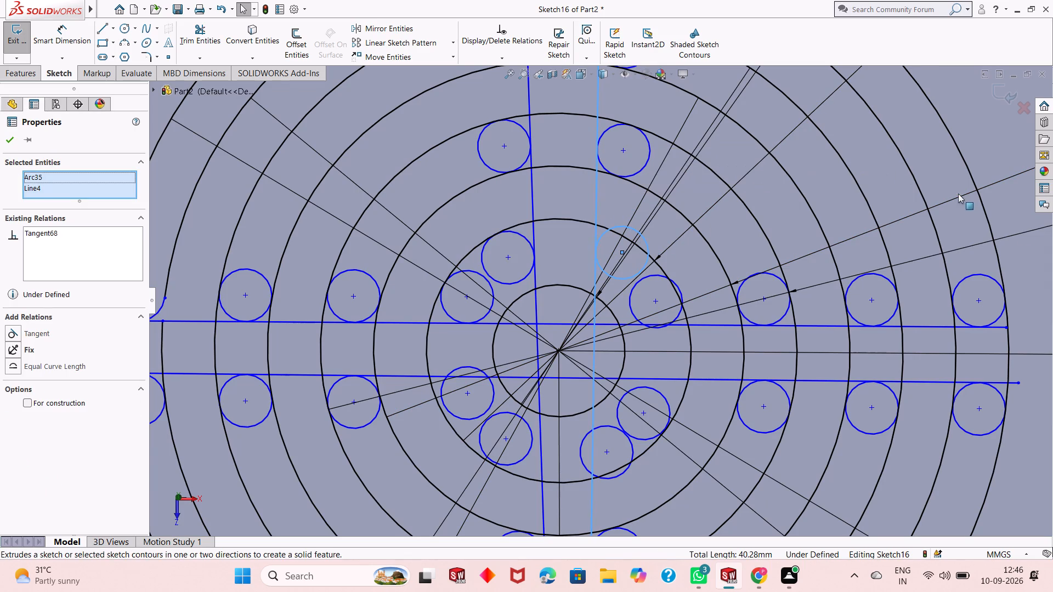
{"action": "left_click", "coordinate": [1041, 266]}
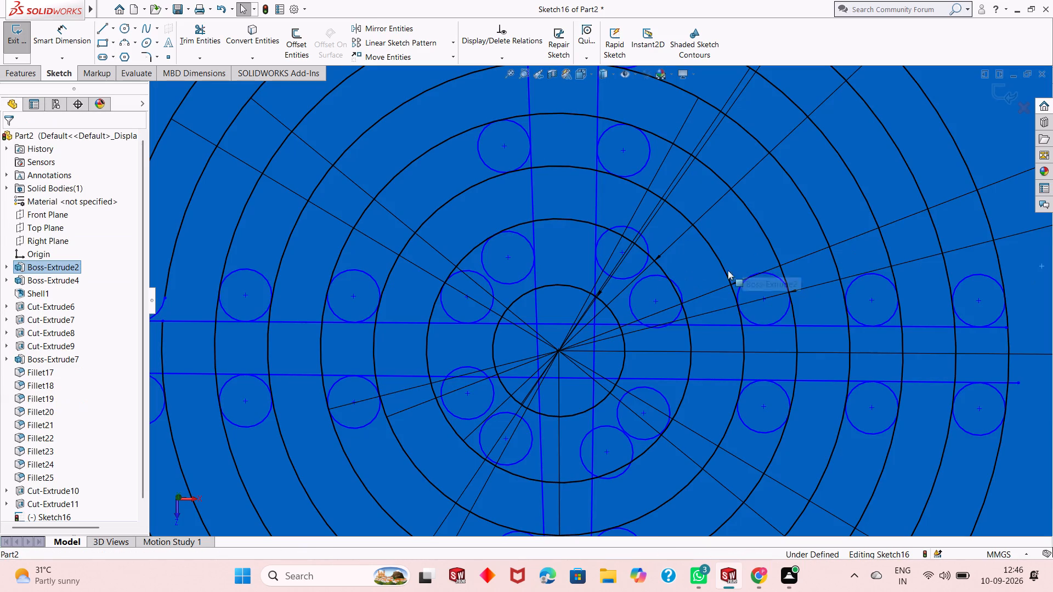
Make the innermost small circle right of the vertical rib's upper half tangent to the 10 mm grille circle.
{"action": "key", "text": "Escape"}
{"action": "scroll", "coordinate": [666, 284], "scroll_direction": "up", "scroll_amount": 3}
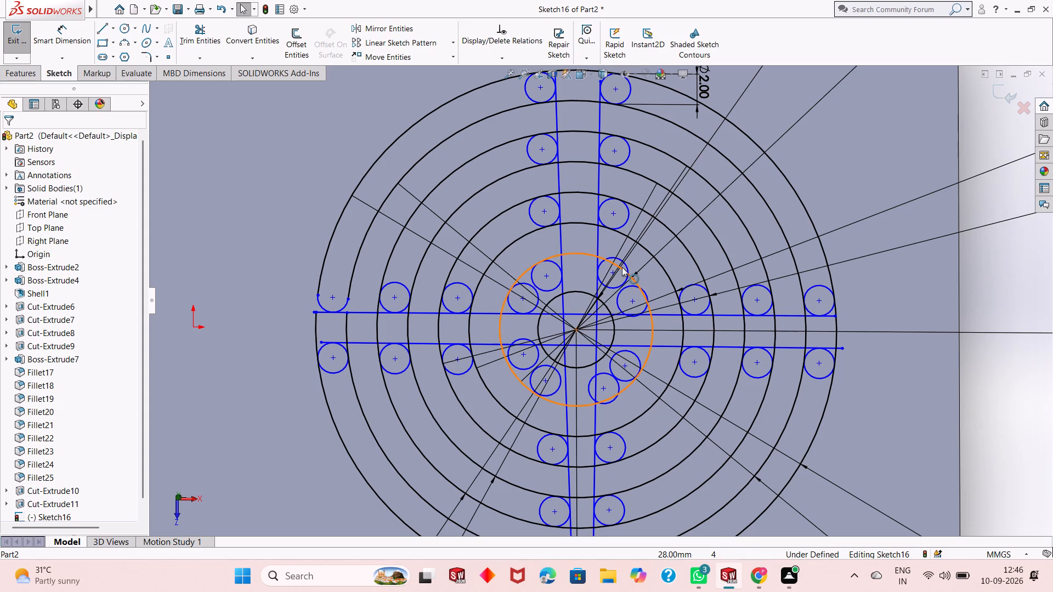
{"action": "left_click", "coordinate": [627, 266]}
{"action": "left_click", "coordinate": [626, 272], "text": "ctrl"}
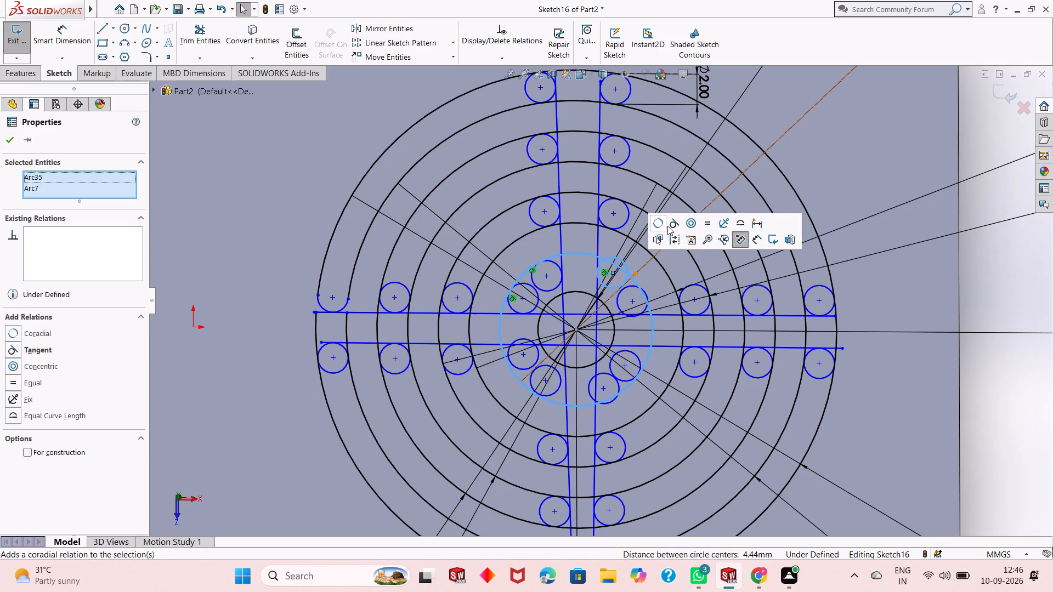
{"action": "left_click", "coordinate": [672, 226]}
Undo the recent tangent relations and small circles inside the 10 mm grille circle, keeping only the circle above the horizontal rib's left arm.
{"action": "scroll", "coordinate": [611, 310], "scroll_direction": "up", "scroll_amount": 3}
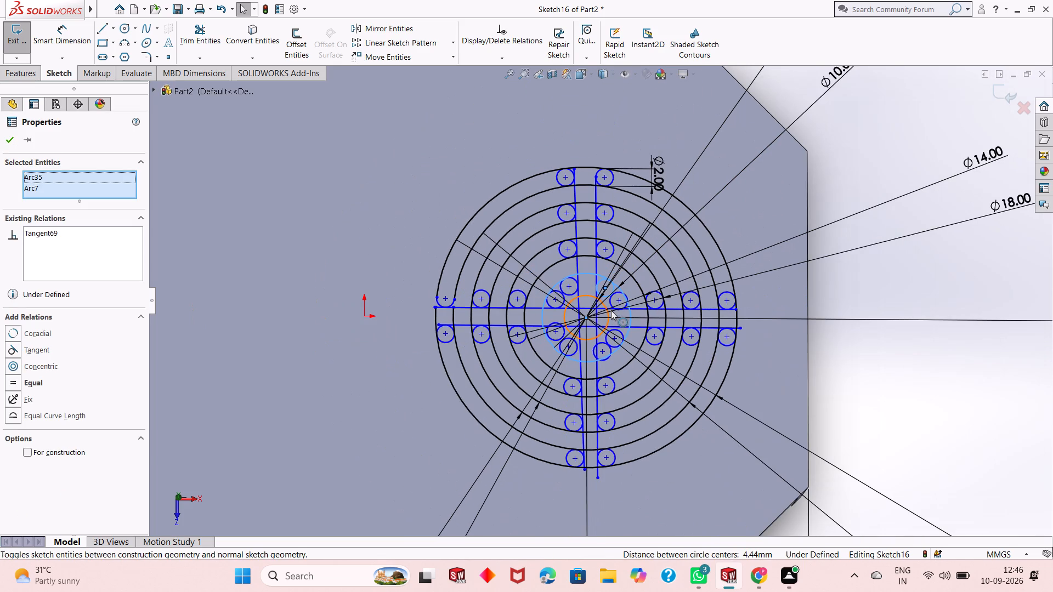
{"action": "key", "text": "ctrl+z"}
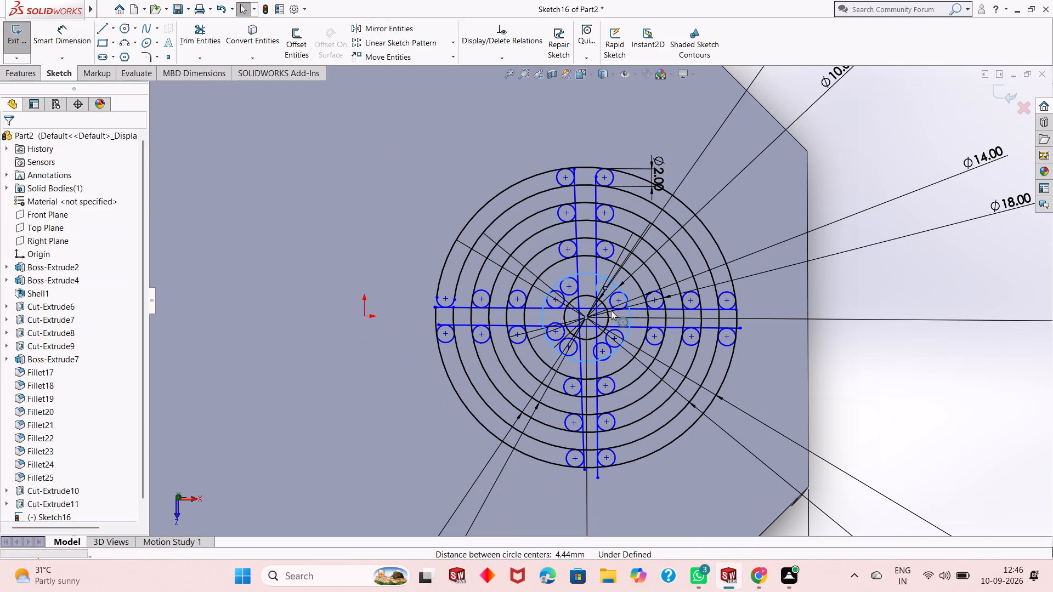
{"action": "key", "text": "ctrl+z"}
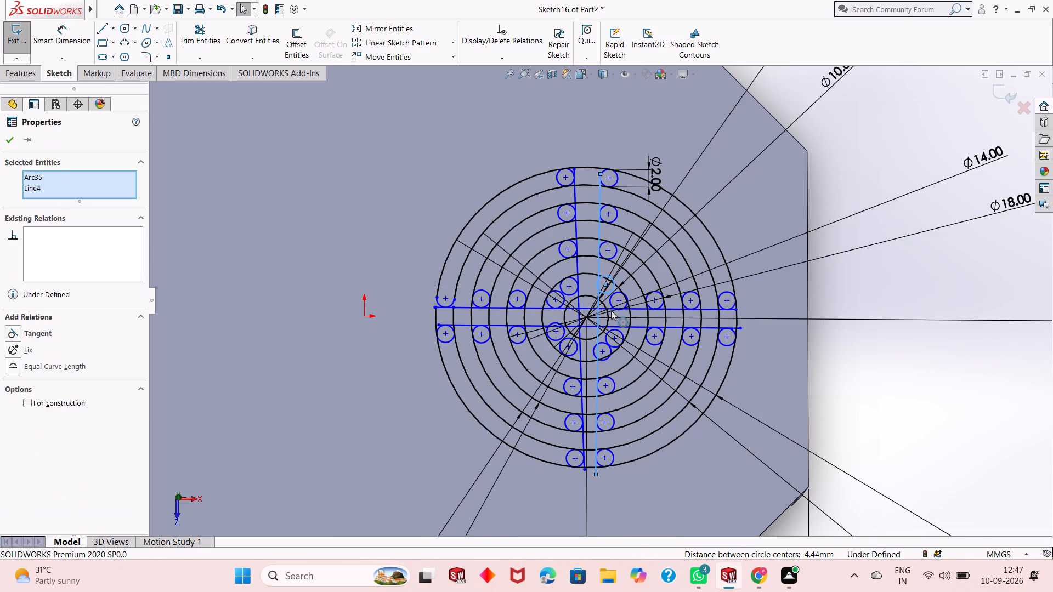
{"action": "key", "text": "ctrl+z"}
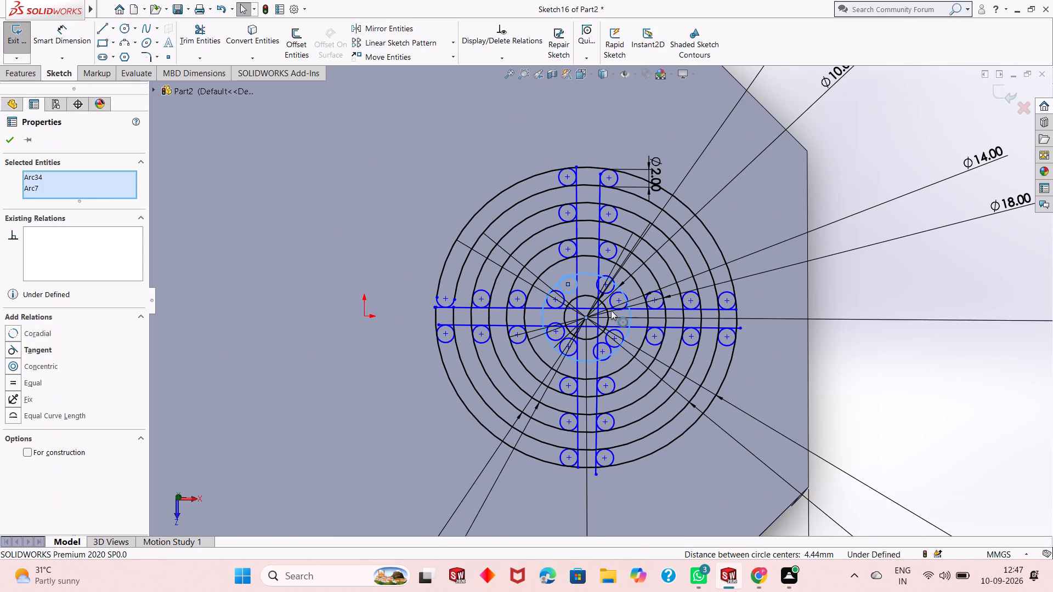
{"action": "key", "text": "ctrl+z"}
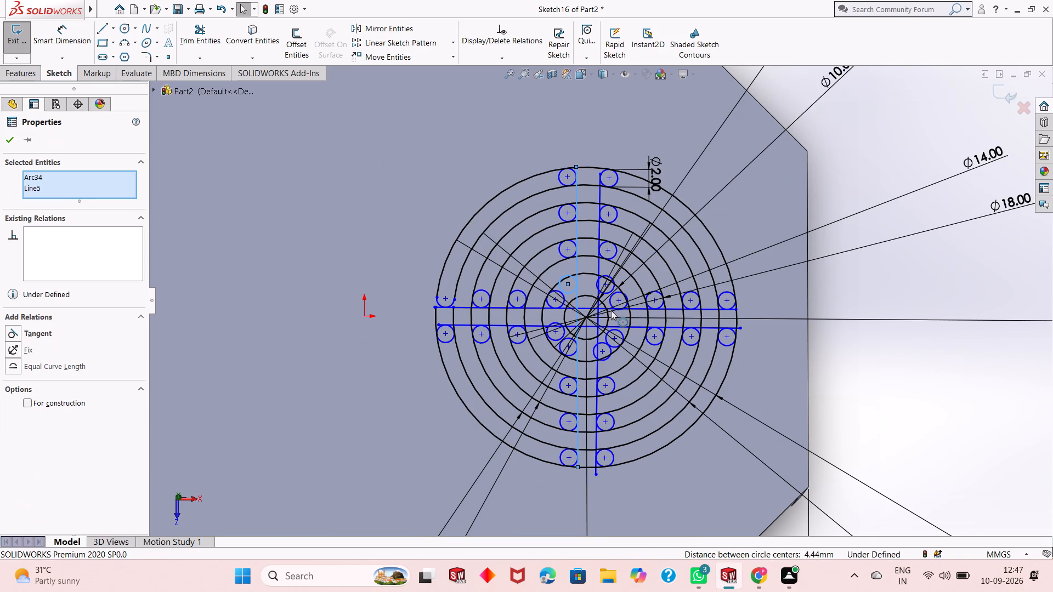
{"action": "key", "text": "ctrl+z"}
{"action": "key", "text": "ctrl+z"}
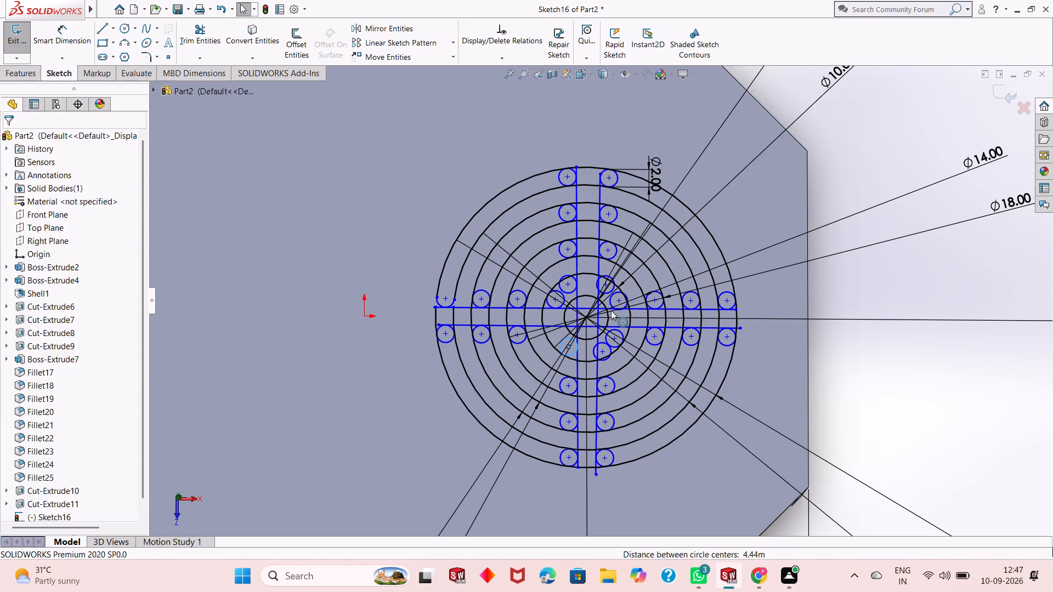
{"action": "key", "text": "ctrl+z"}
{"action": "key", "text": "ctrl+z"}
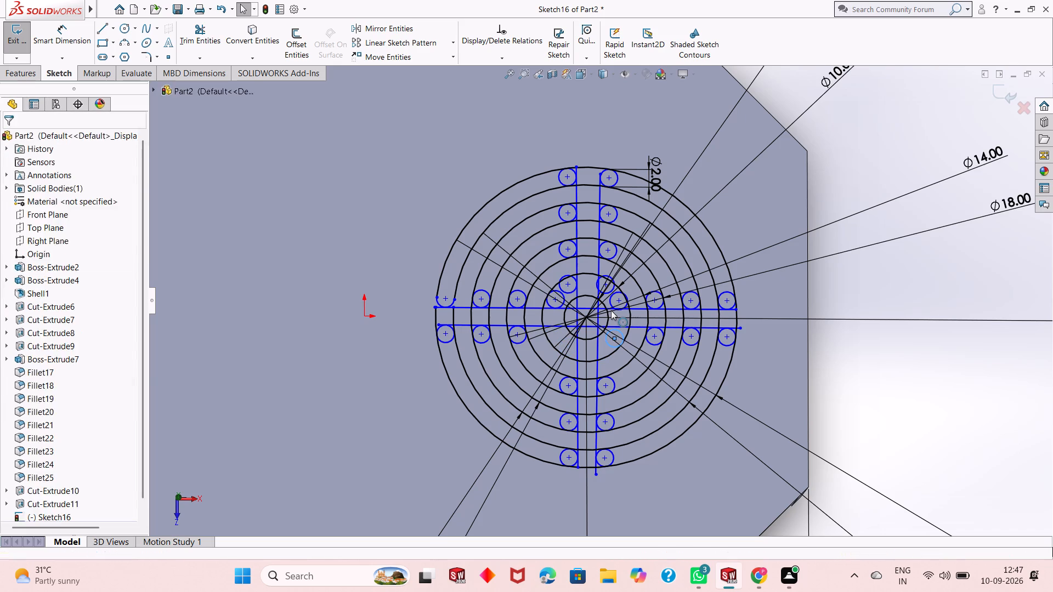
{"action": "key", "text": "ctrl+z"}
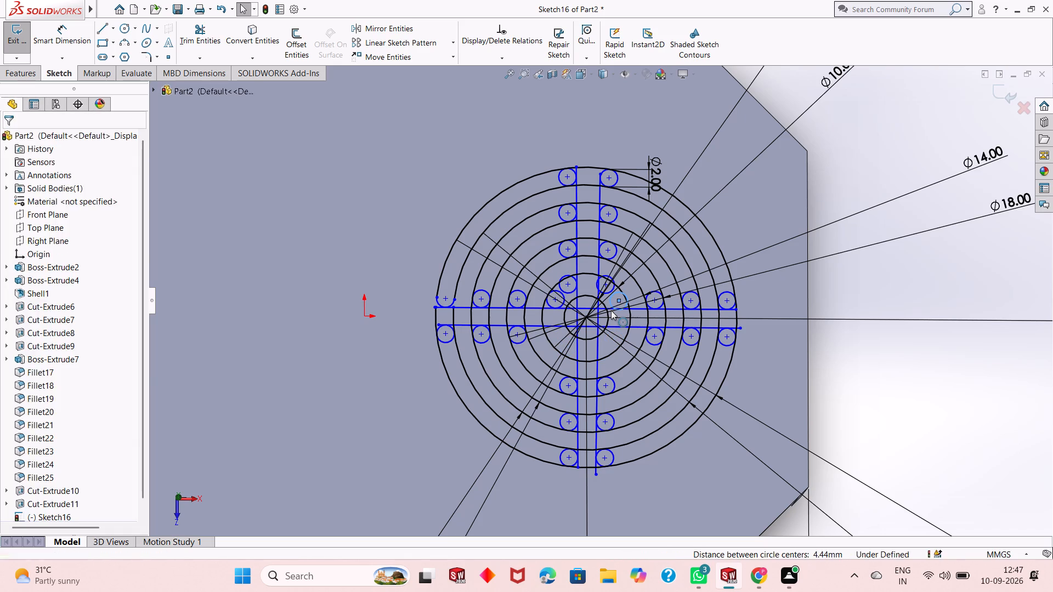
{"action": "key", "text": "ctrl+z"}
{"action": "key", "text": "ctrl+z"}
{"action": "key", "text": "ctrl+z"}
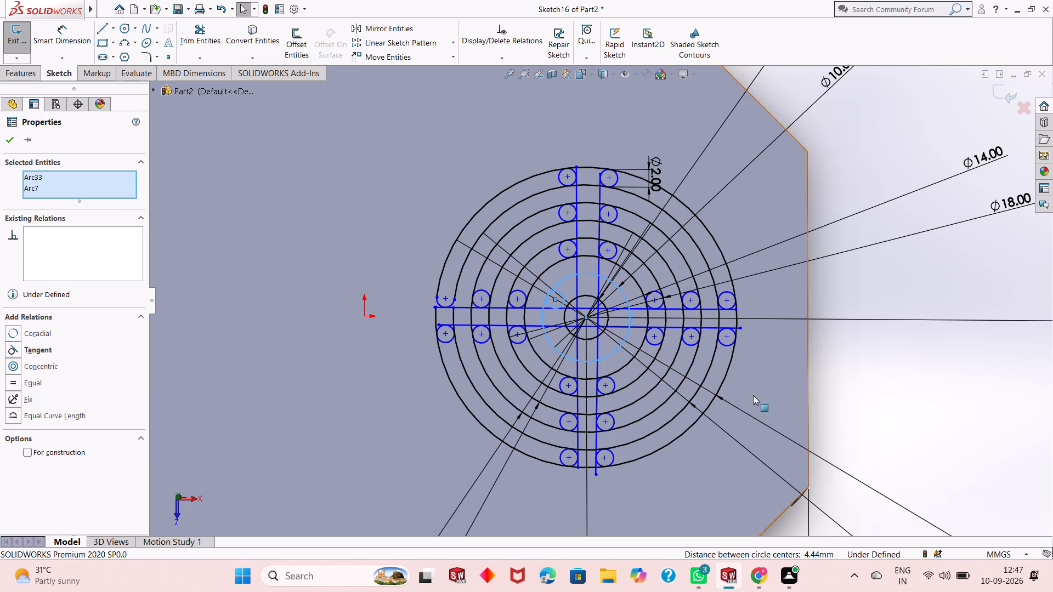
{"action": "key", "text": "Escape"}
{"action": "key", "text": "Escape"}
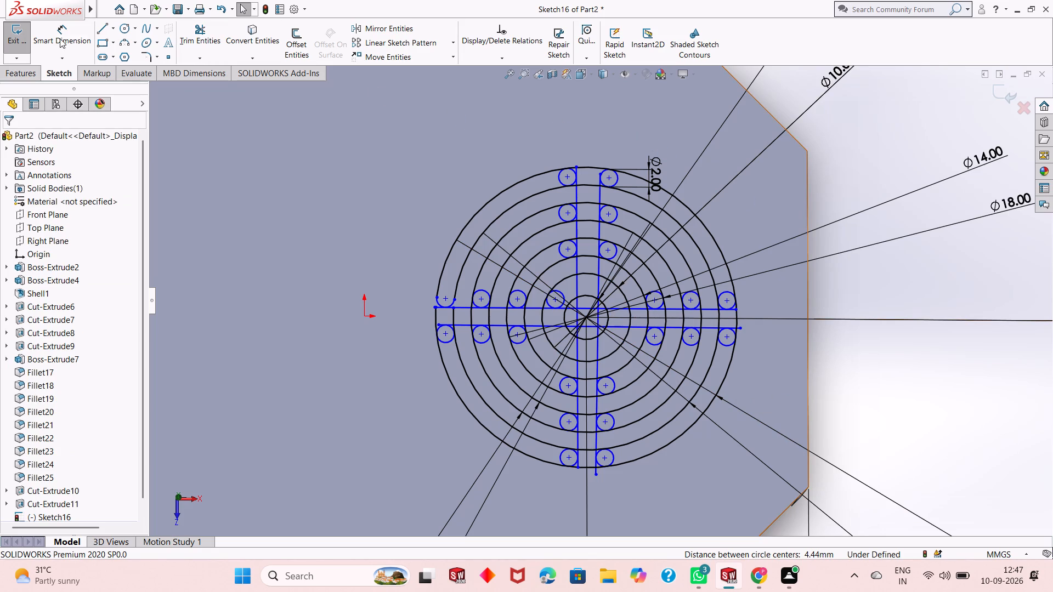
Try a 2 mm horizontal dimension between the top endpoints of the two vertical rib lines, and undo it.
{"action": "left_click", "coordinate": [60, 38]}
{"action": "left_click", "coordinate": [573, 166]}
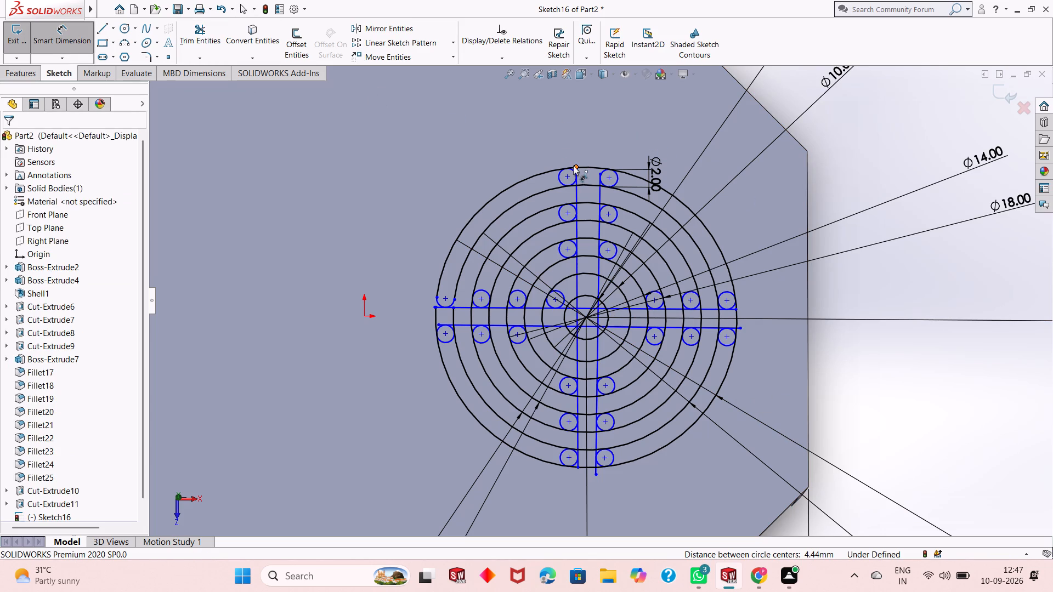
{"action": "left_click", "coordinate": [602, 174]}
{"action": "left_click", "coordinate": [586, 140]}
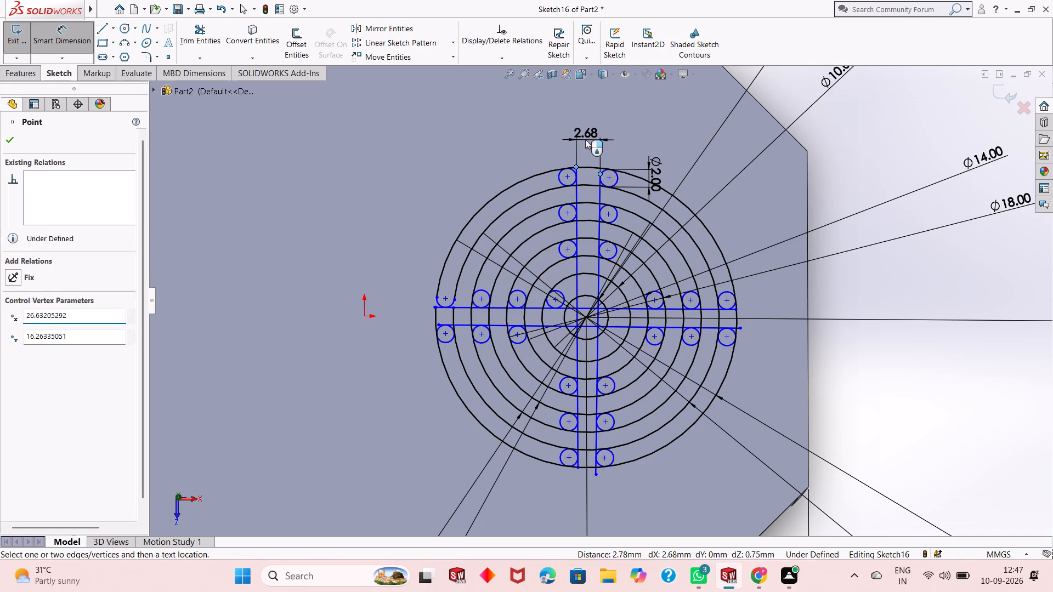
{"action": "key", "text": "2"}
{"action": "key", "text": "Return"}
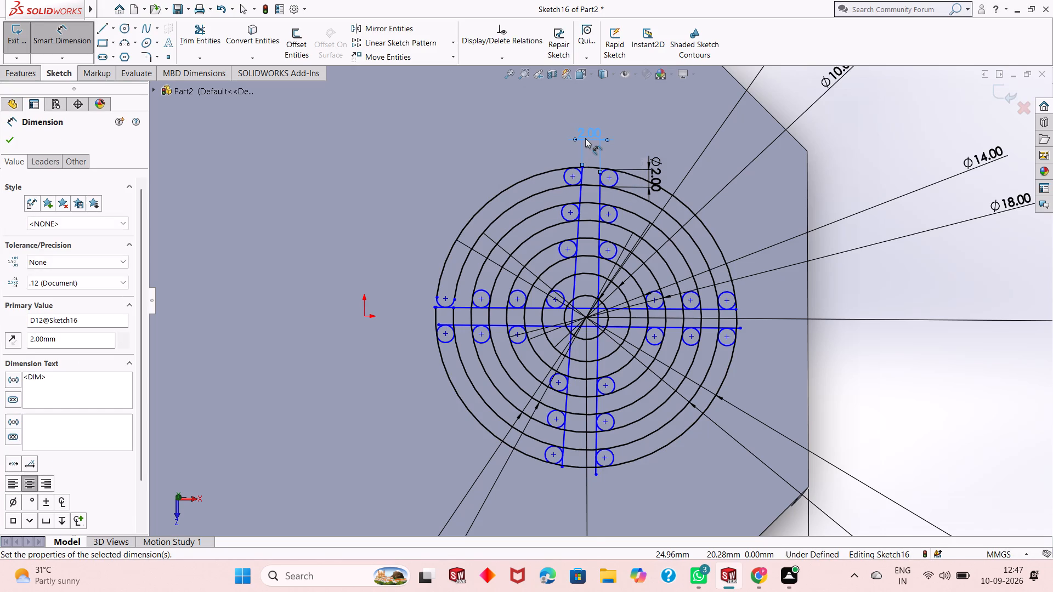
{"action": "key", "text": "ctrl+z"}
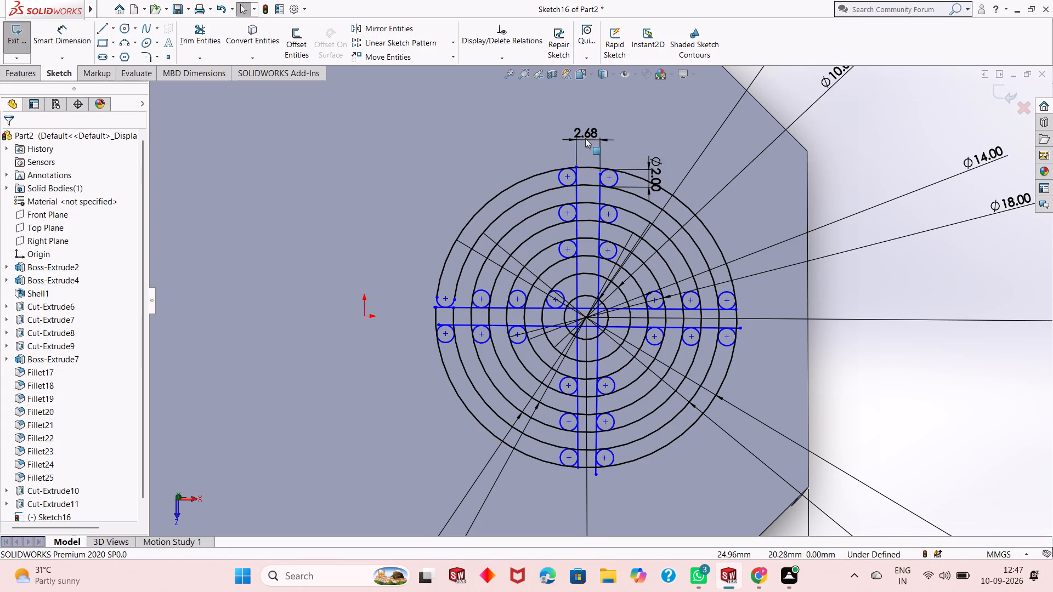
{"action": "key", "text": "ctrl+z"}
Dimension the left vertical rib line's top endpoint 1 mm horizontally from the grille centre.
{"action": "left_click", "coordinate": [77, 38]}
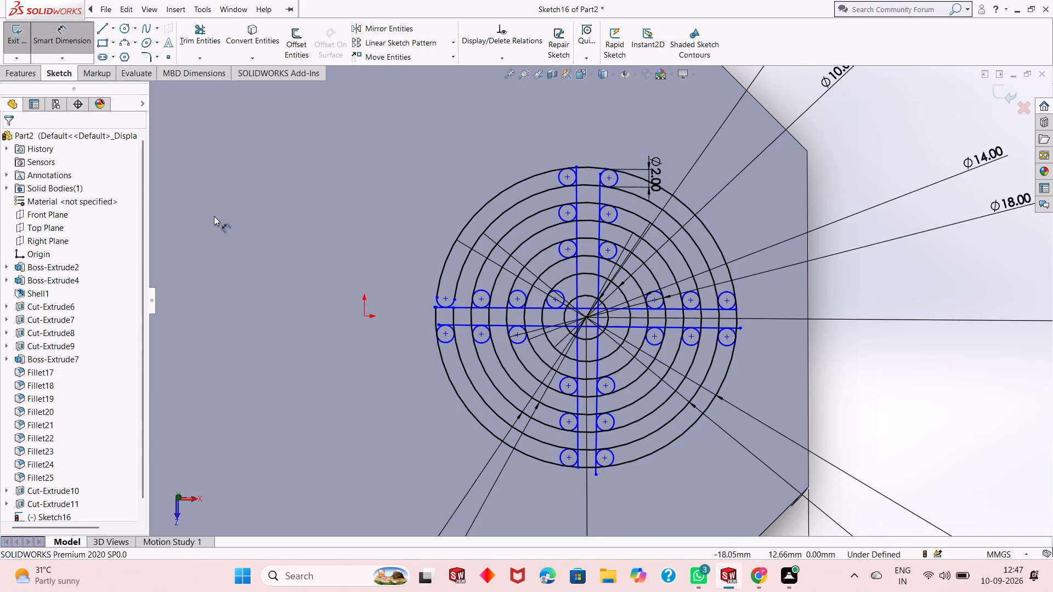
{"action": "left_click", "coordinate": [587, 317]}
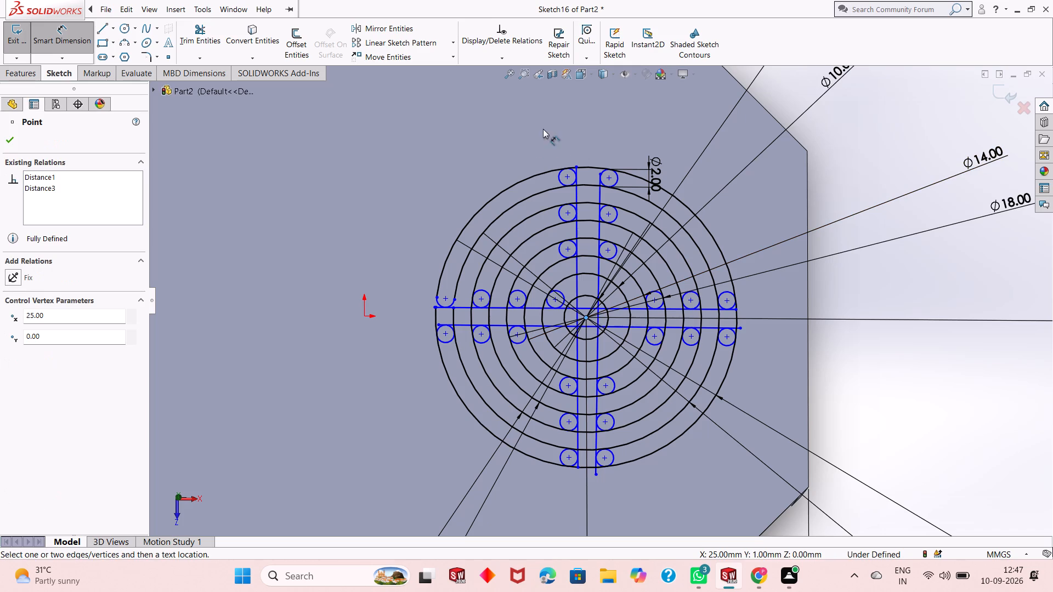
{"action": "left_click", "coordinate": [579, 166]}
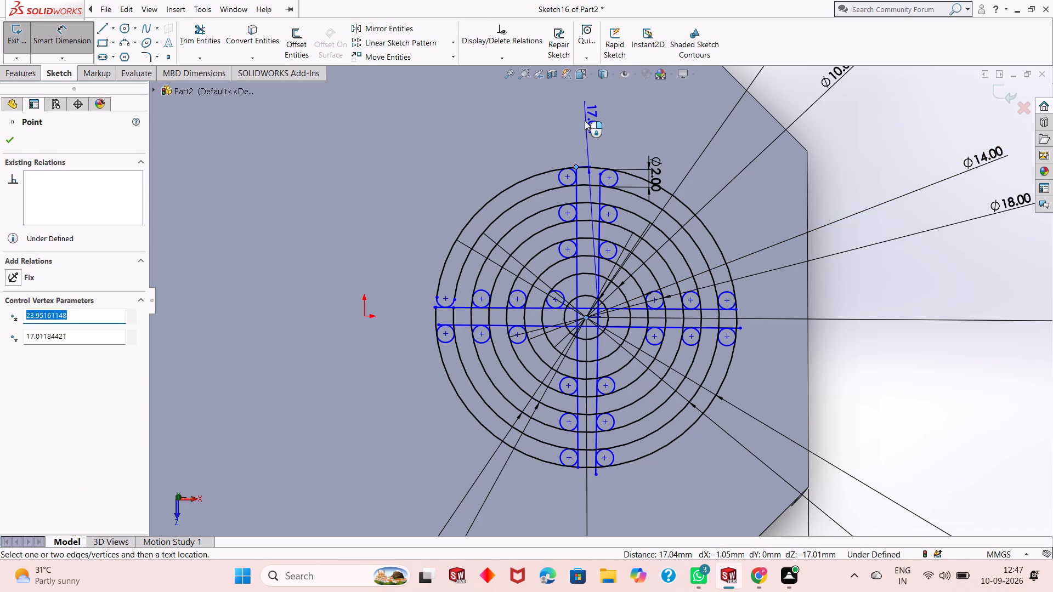
{"action": "left_click", "coordinate": [580, 104]}
{"action": "key", "text": "1"}
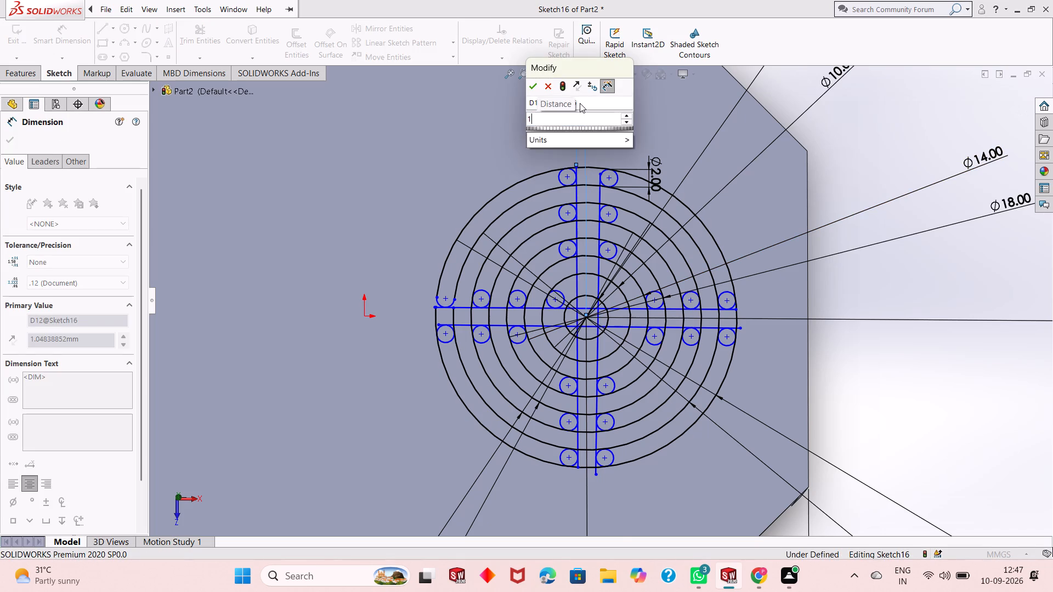
{"action": "key", "text": "Return"}
Dimension the right vertical rib line's top endpoint 1 mm horizontally from the grille centre.
{"action": "left_click", "coordinate": [602, 174]}
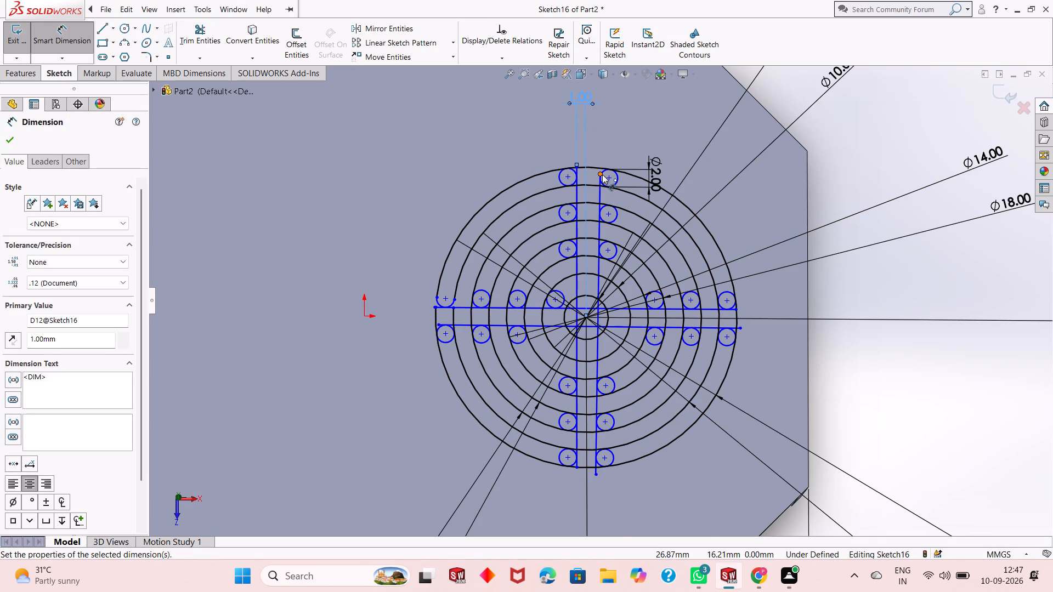
{"action": "left_click", "coordinate": [585, 318]}
{"action": "left_click", "coordinate": [597, 126]}
{"action": "key", "text": "1"}
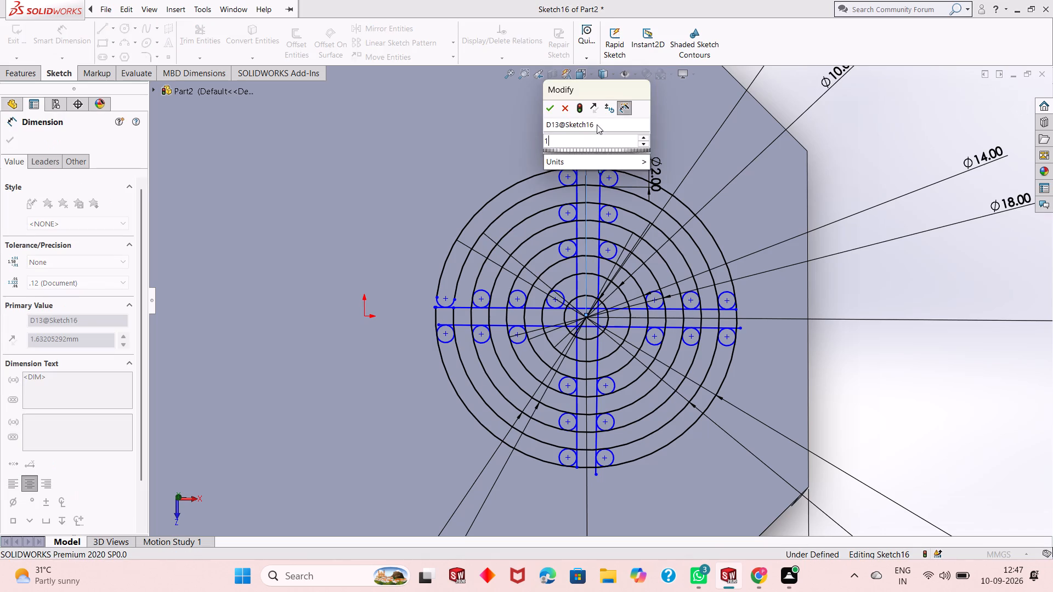
{"action": "key", "text": "Return"}
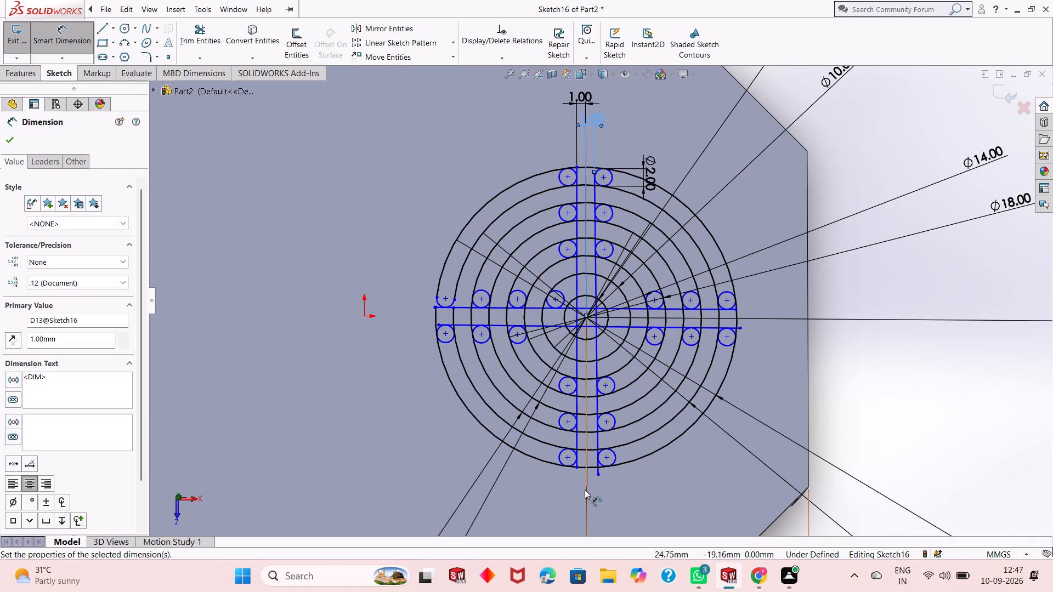
Dimension the right vertical rib line's bottom endpoint 1 mm horizontally from the grille centre.
{"action": "scroll", "coordinate": [590, 488], "scroll_direction": "down", "scroll_amount": 1}
{"action": "left_click", "coordinate": [601, 463]}
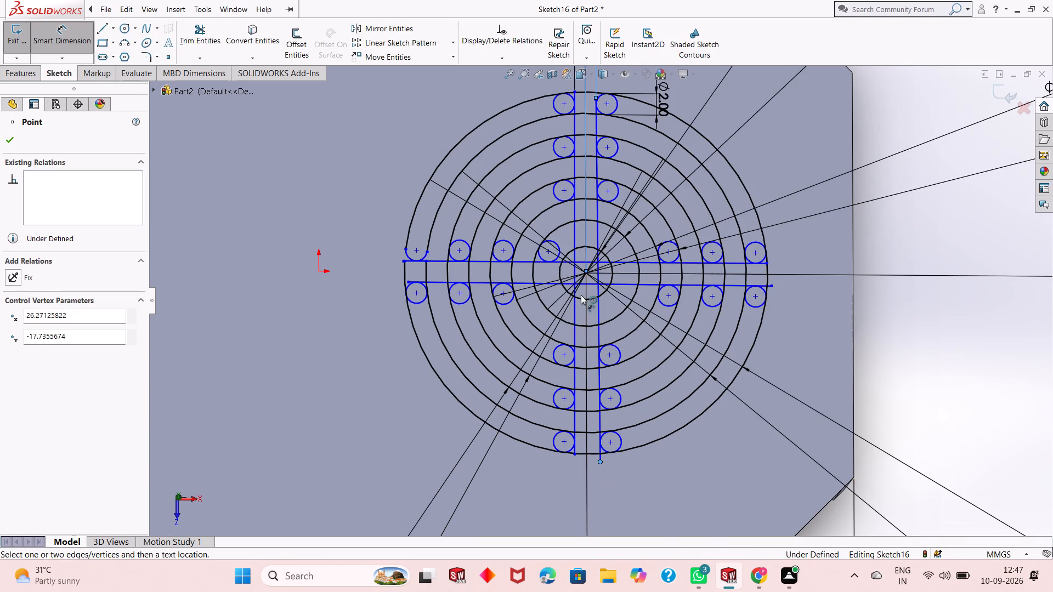
{"action": "left_click", "coordinate": [586, 275]}
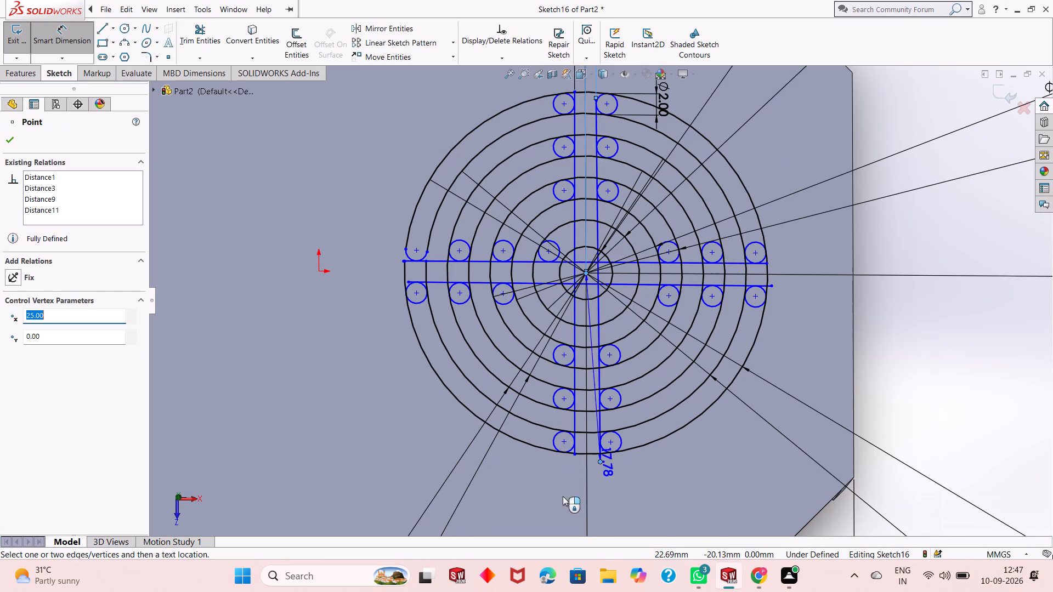
{"action": "left_click", "coordinate": [597, 479]}
{"action": "key", "text": "1"}
{"action": "key", "text": "Return"}
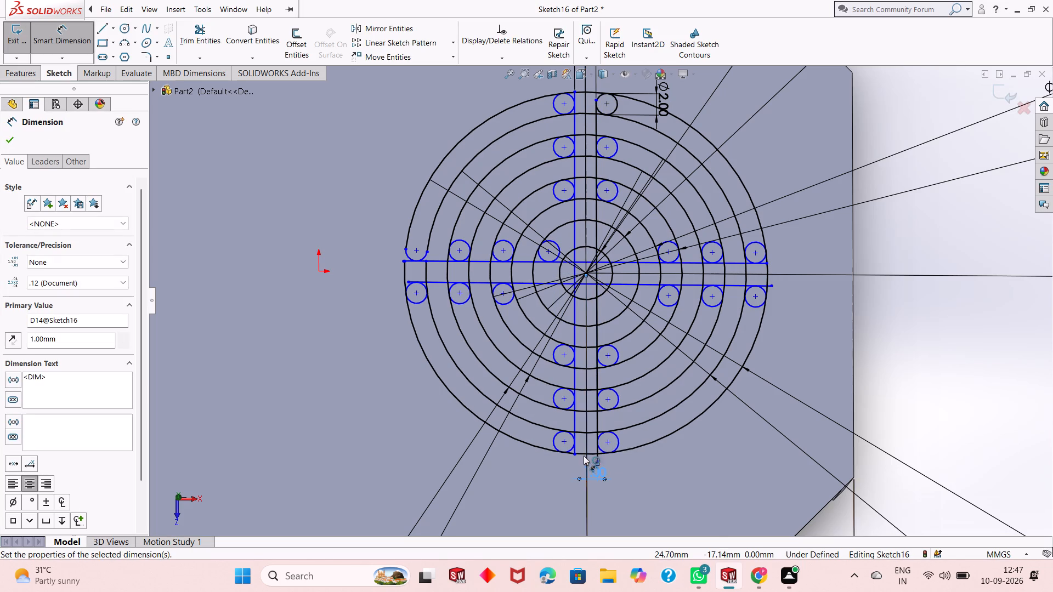
Dimension the left vertical rib line's bottom endpoint 1 mm horizontally from the grille centre.
{"action": "left_click", "coordinate": [576, 454]}
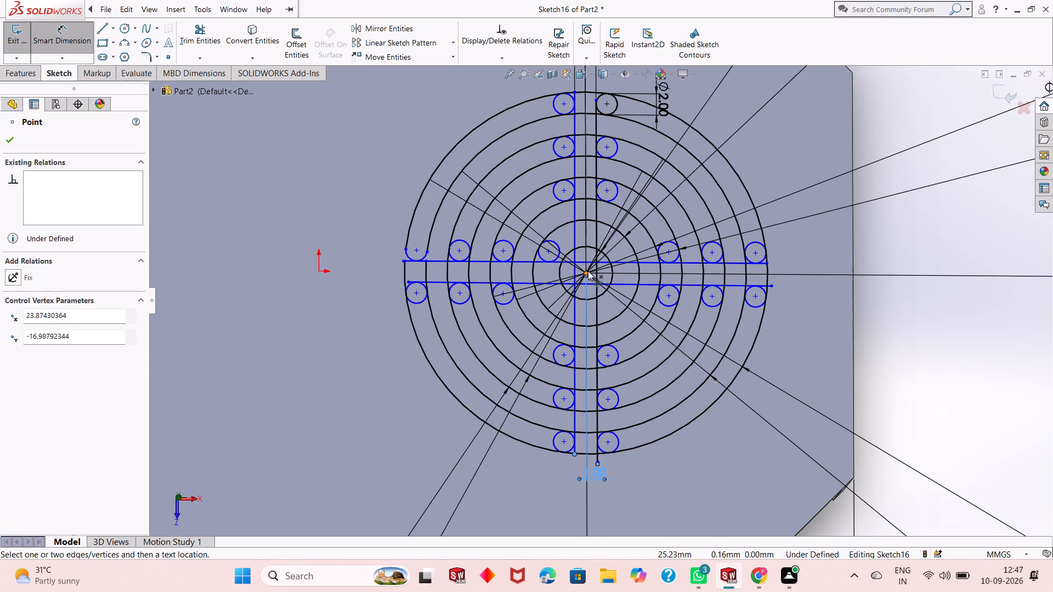
{"action": "left_click", "coordinate": [588, 271]}
{"action": "left_click", "coordinate": [583, 515]}
{"action": "key", "text": "1"}
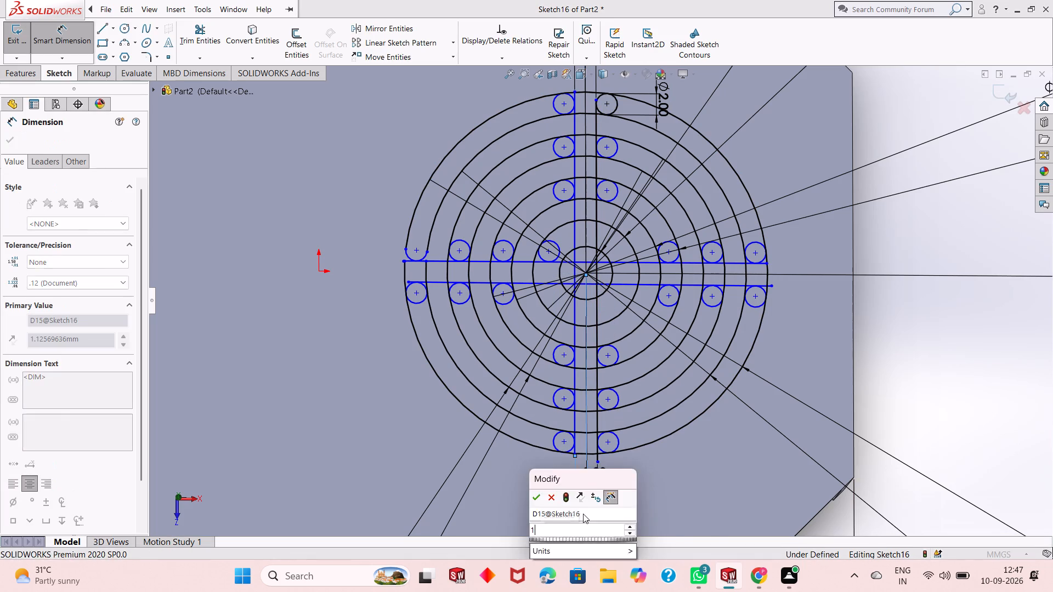
{"action": "key", "text": "Return"}
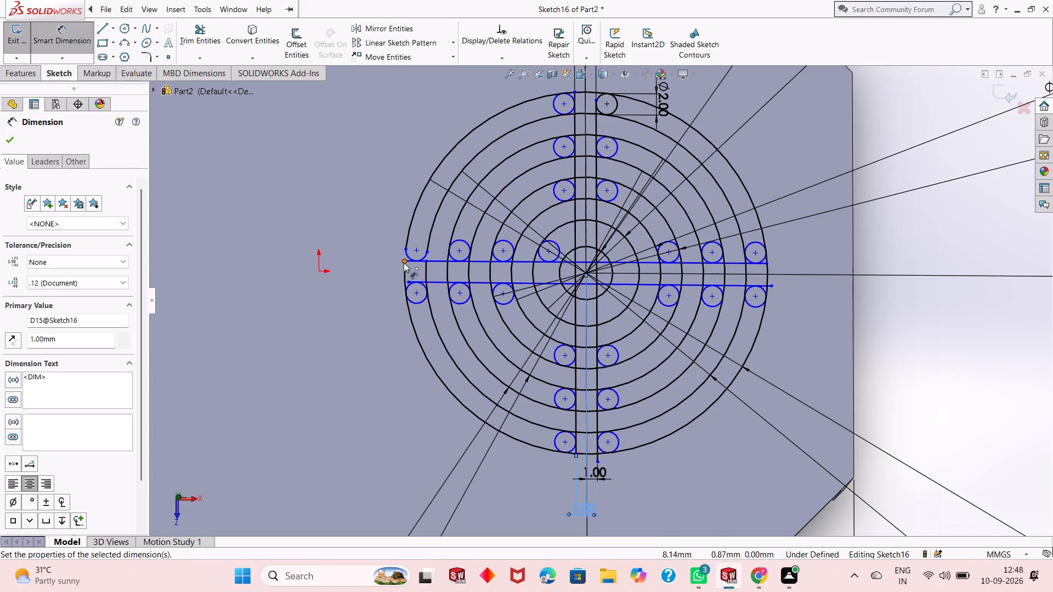
Dimension the upper horizontal rib line's left endpoint 1 mm vertically from the grille centre.
{"action": "left_click", "coordinate": [400, 263]}
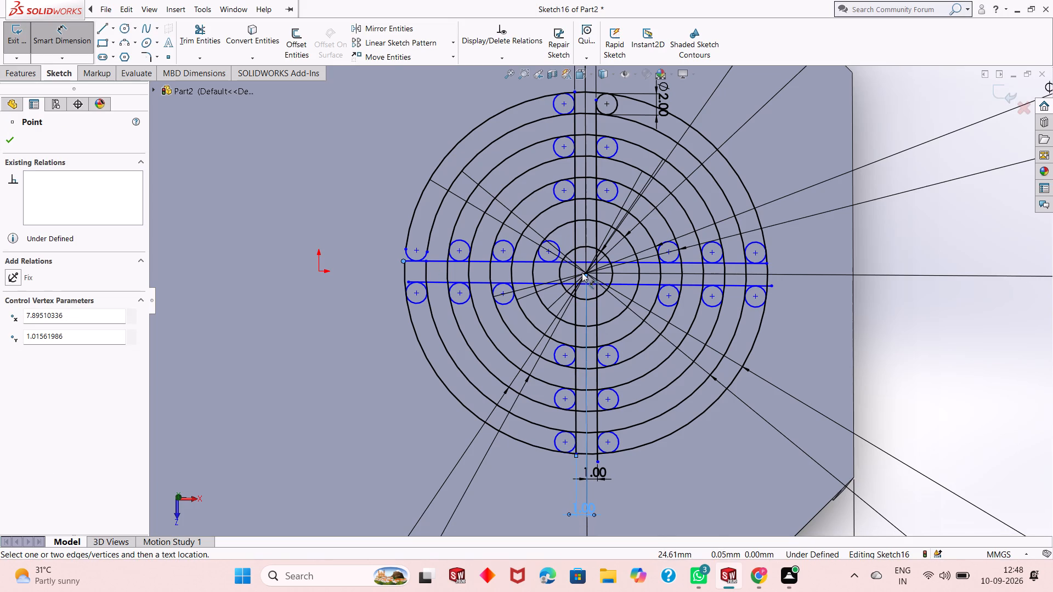
{"action": "left_click", "coordinate": [586, 272]}
{"action": "left_click", "coordinate": [375, 271]}
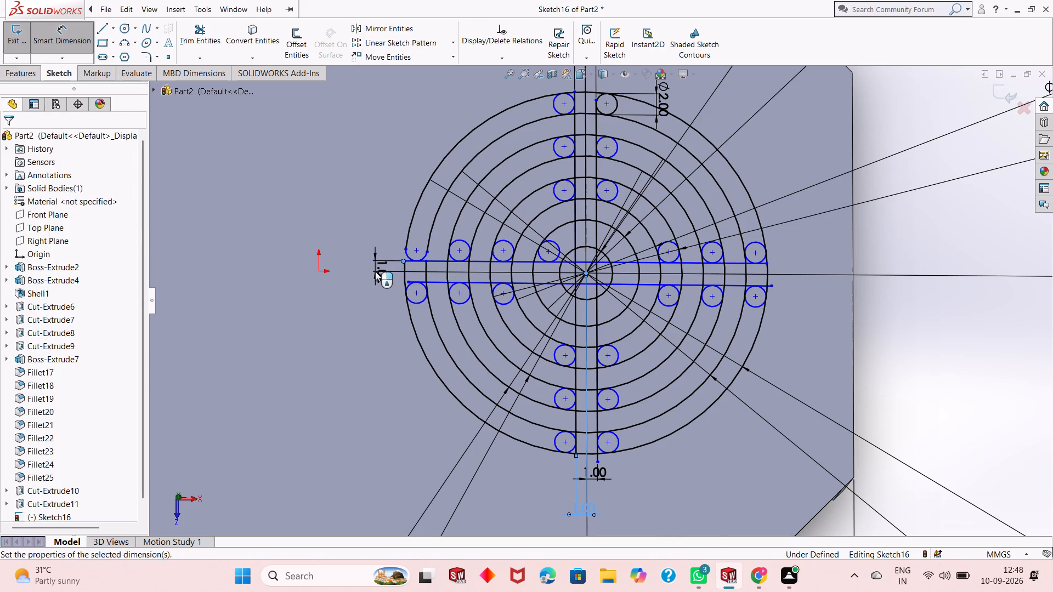
{"action": "key", "text": "1"}
{"action": "key", "text": "Return"}
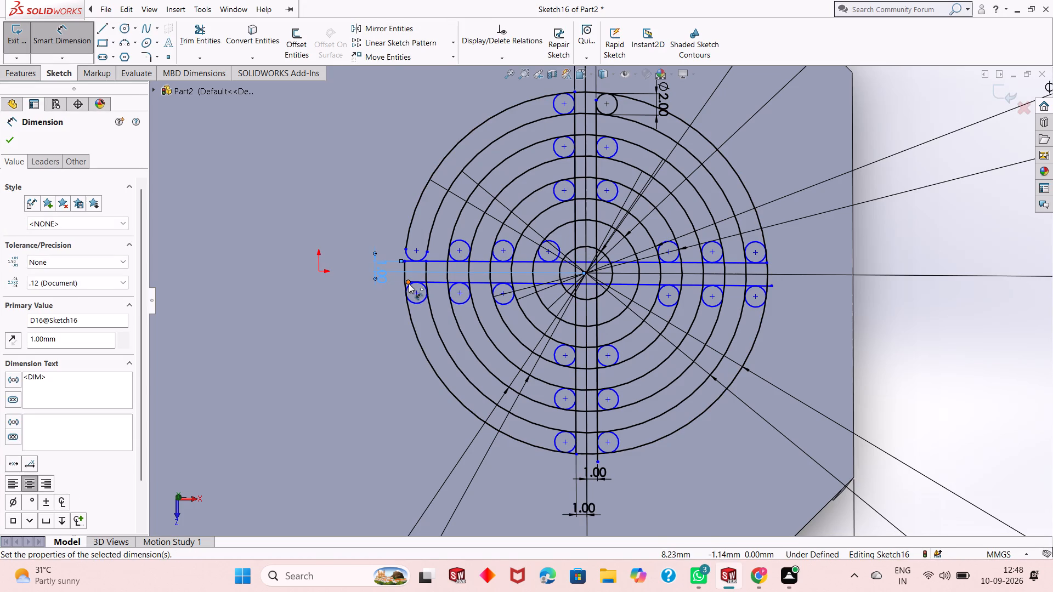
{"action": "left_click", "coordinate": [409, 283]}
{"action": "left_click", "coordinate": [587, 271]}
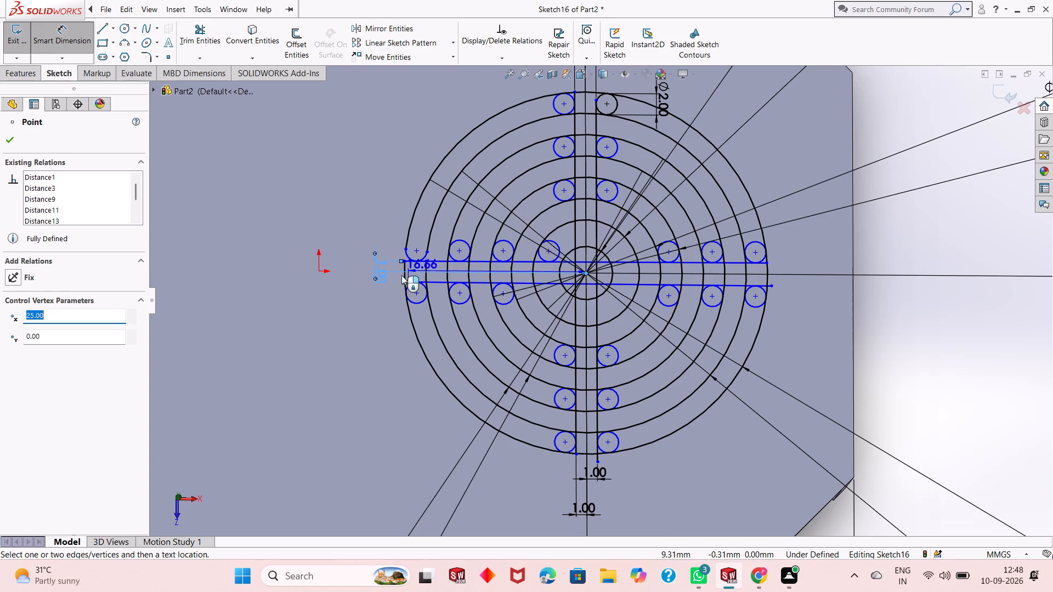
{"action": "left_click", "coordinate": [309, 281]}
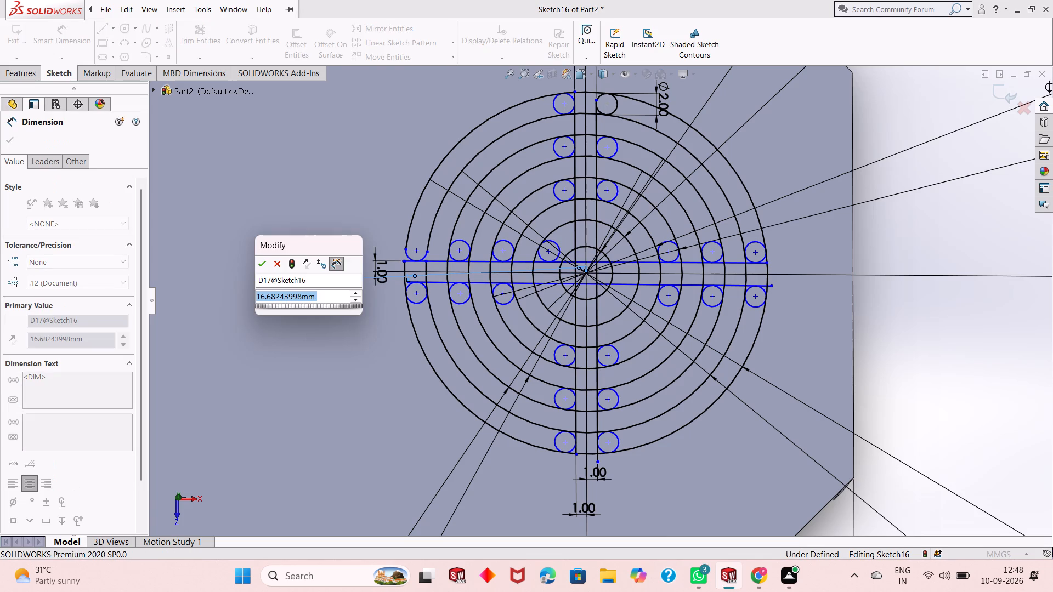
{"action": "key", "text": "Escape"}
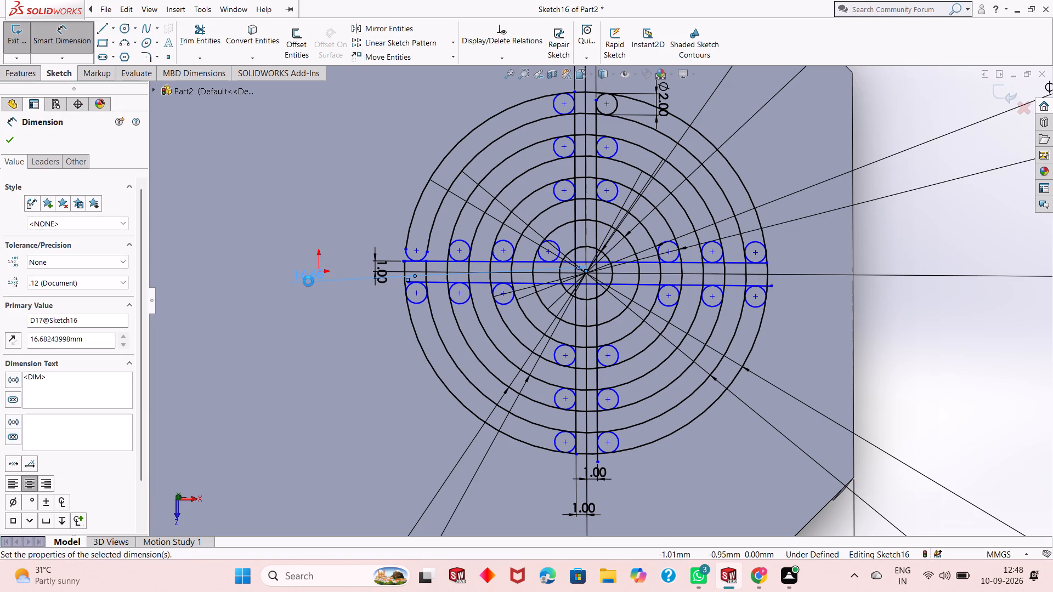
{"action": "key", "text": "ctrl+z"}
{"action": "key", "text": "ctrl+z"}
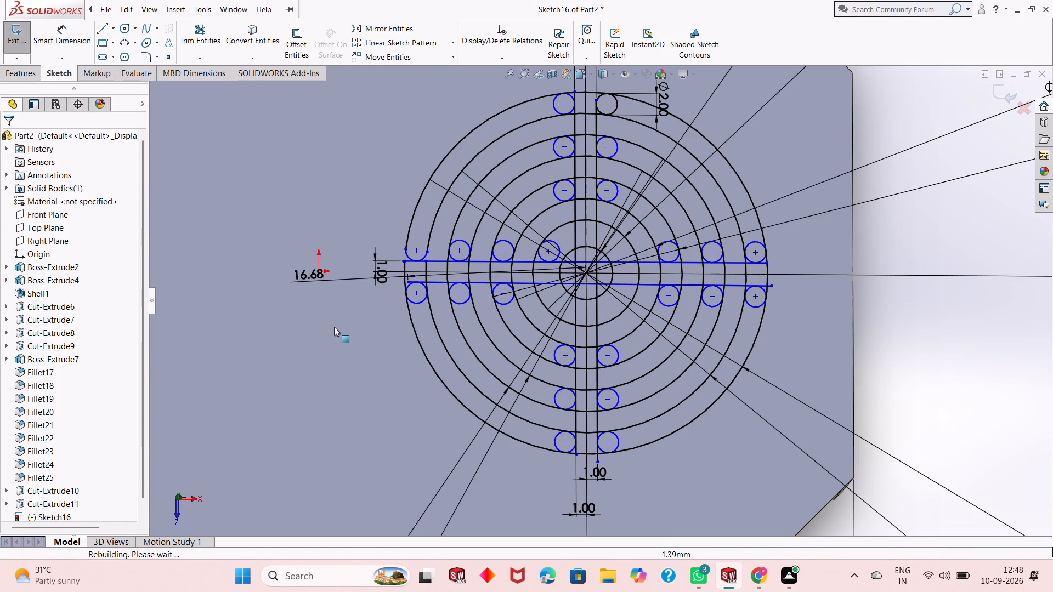
Dimension the lower horizontal rib line's left endpoint 1 mm vertically from the grille centre.
{"action": "left_click", "coordinate": [93, 37]}
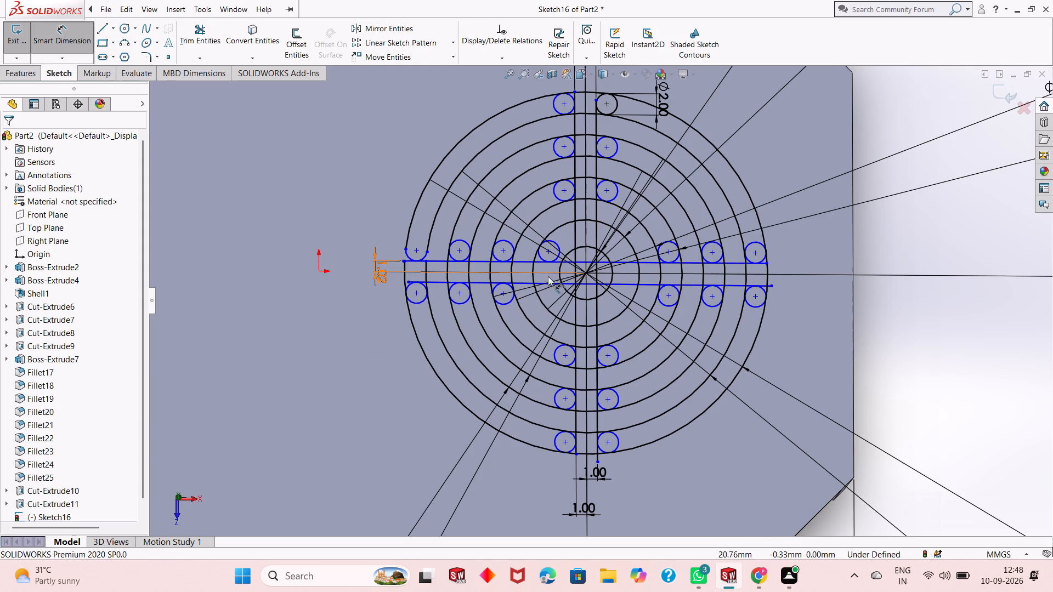
{"action": "left_click", "coordinate": [584, 271]}
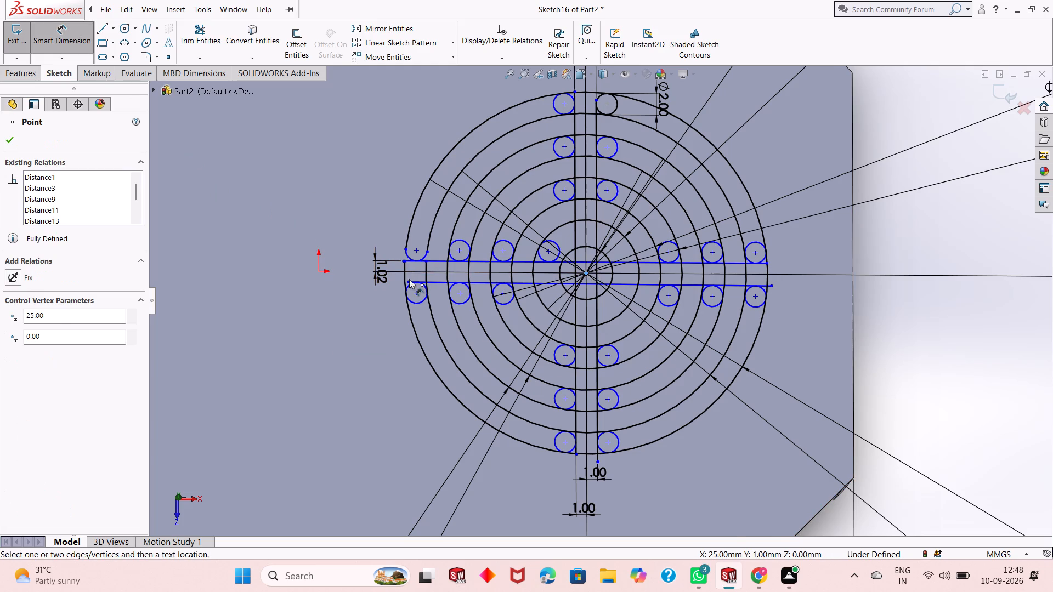
{"action": "left_click", "coordinate": [408, 283]}
{"action": "left_click", "coordinate": [271, 281]}
{"action": "key", "text": "1"}
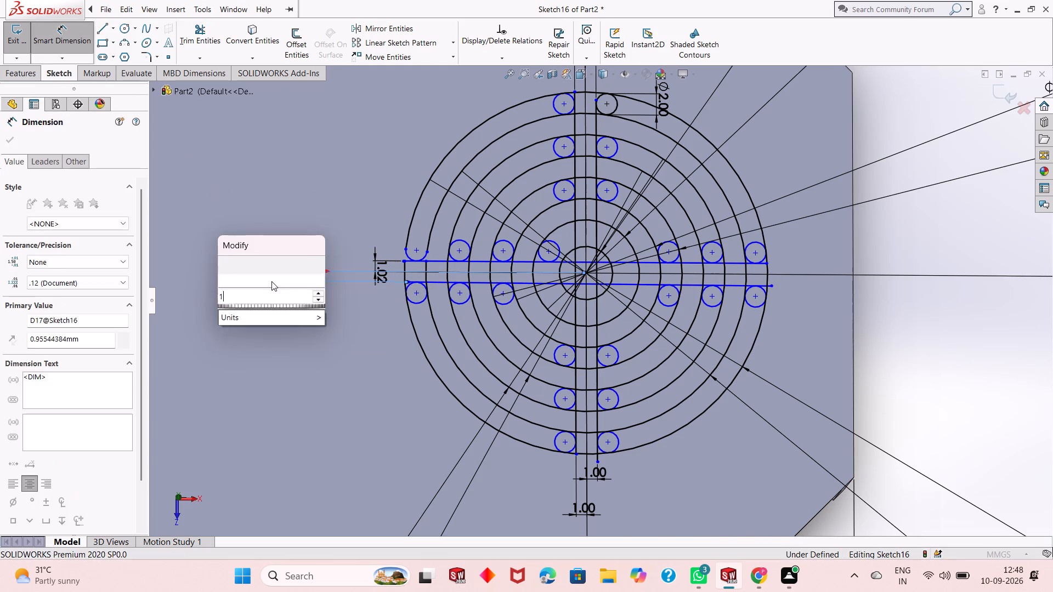
{"action": "key", "text": "Return"}
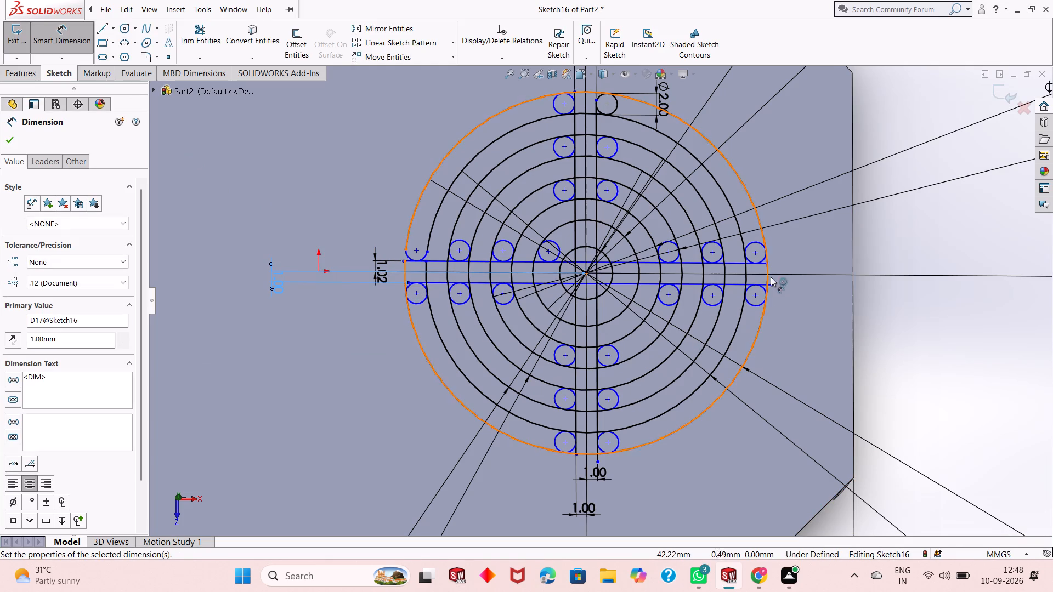
Dimension the upper horizontal rib line's right endpoint 1 mm vertically from the grille centre.
{"action": "left_click", "coordinate": [766, 263]}
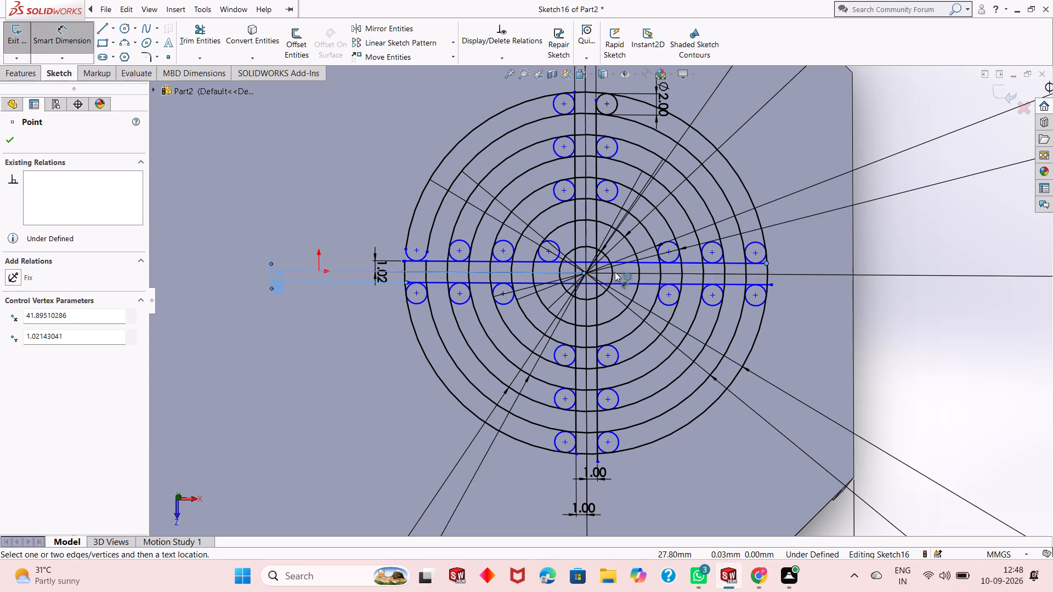
{"action": "left_click", "coordinate": [587, 271]}
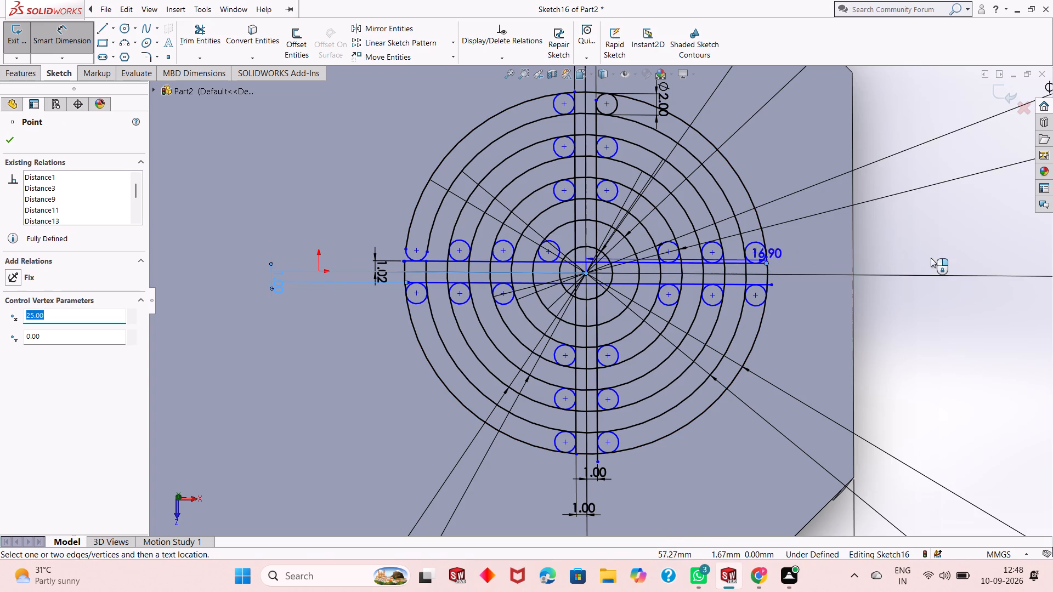
{"action": "left_click", "coordinate": [893, 272]}
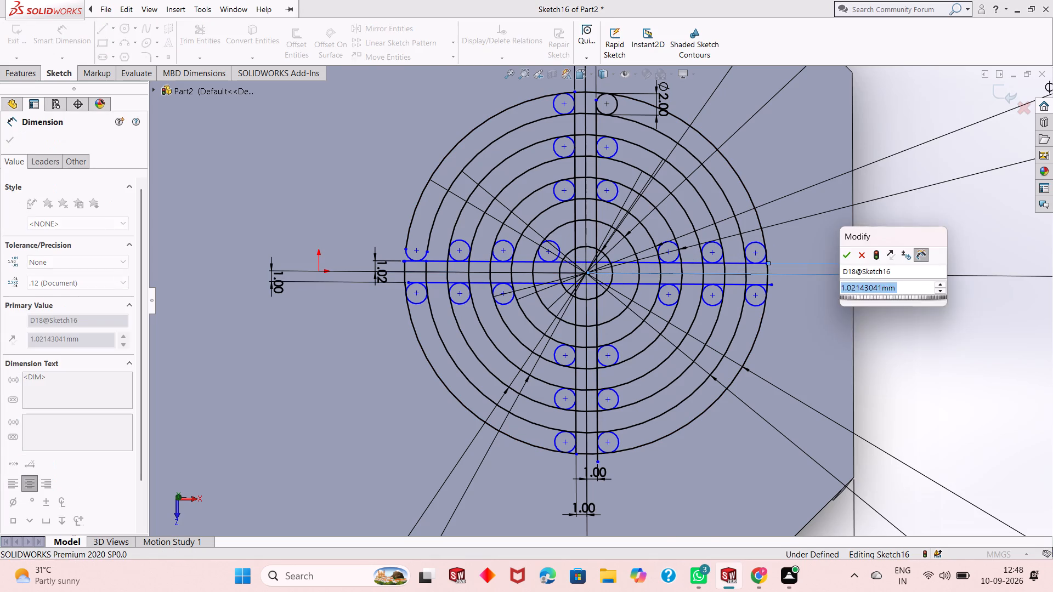
{"action": "key", "text": "1"}
{"action": "key", "text": "Return"}
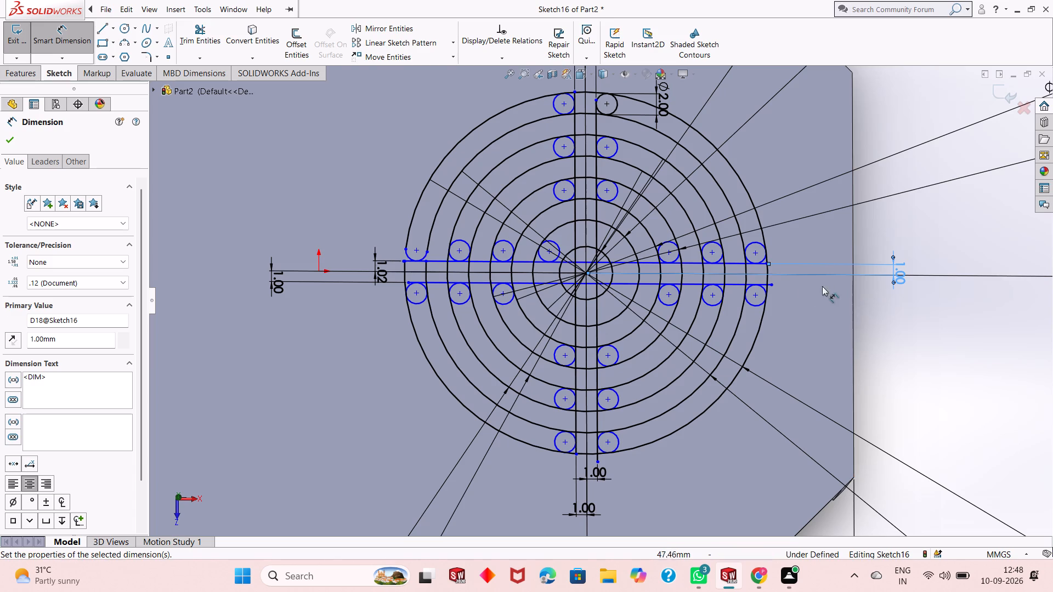
Dimension the lower horizontal rib line's right endpoint 1 mm vertically from the grille centre.
{"action": "left_click", "coordinate": [771, 286]}
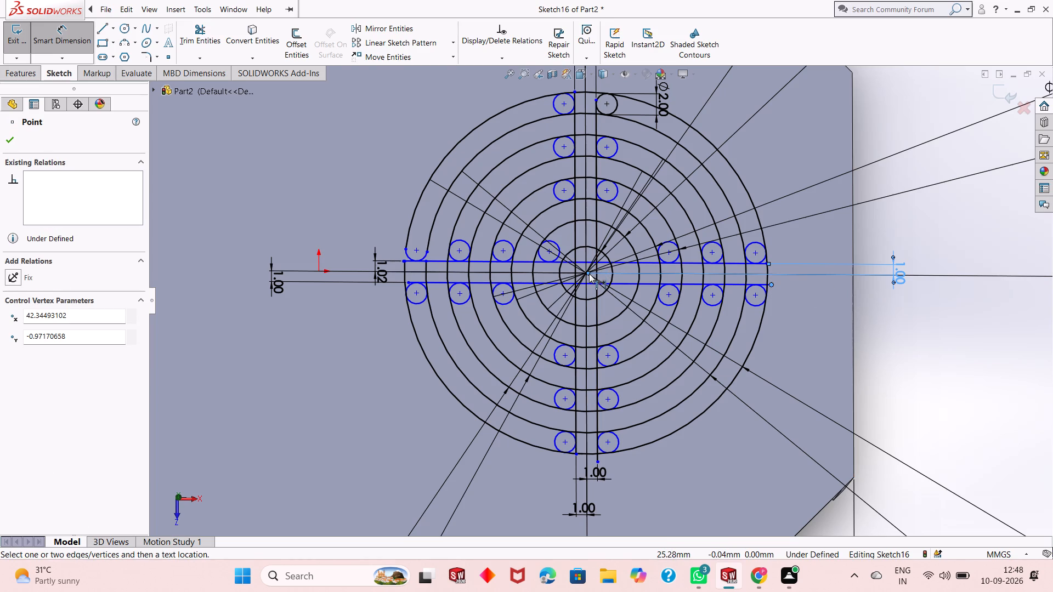
{"action": "left_click", "coordinate": [584, 272]}
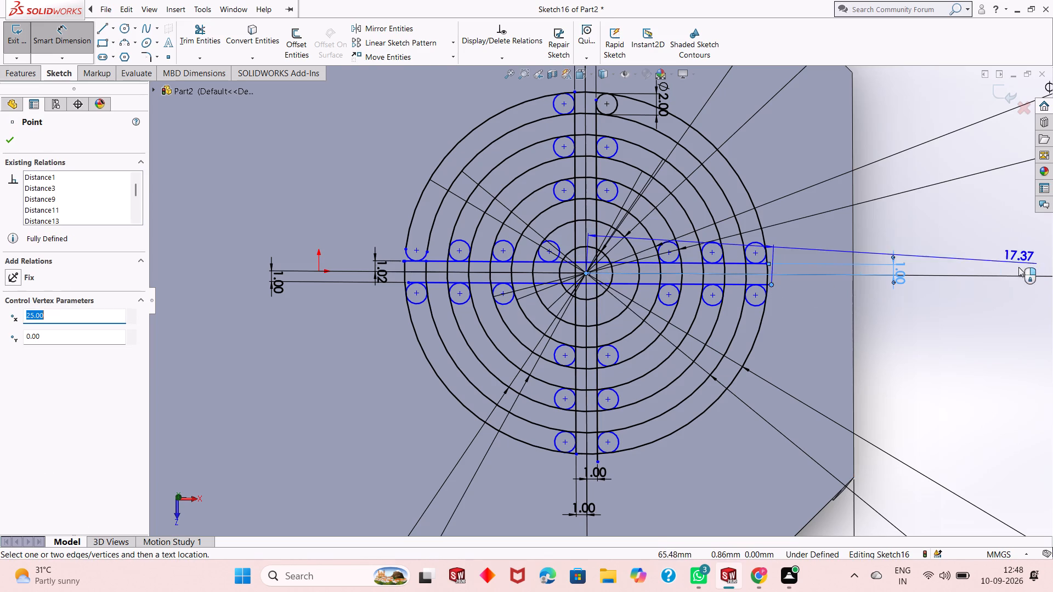
{"action": "left_click", "coordinate": [914, 282]}
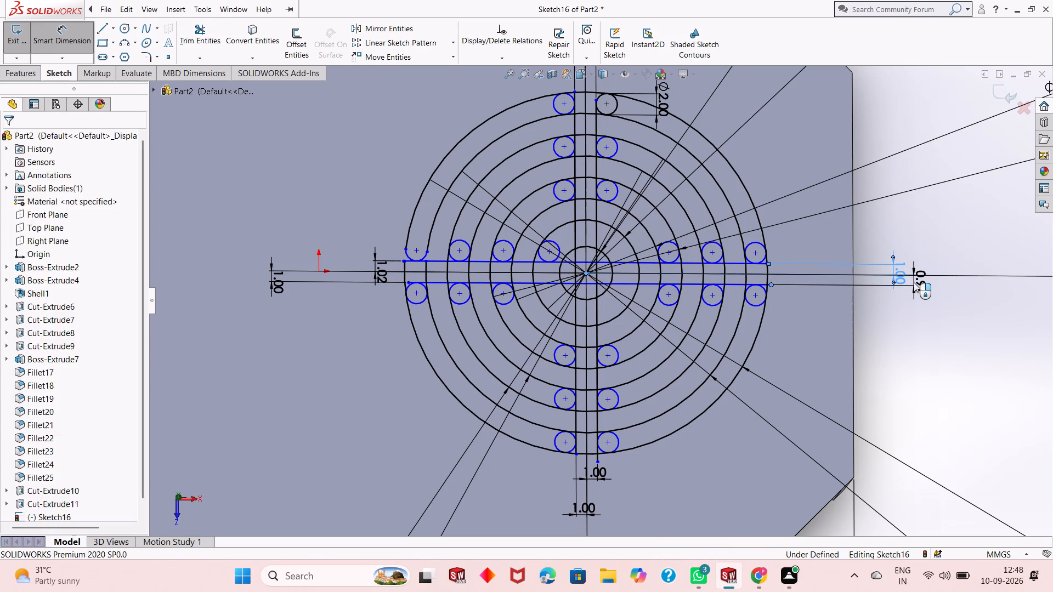
{"action": "key", "text": "1"}
{"action": "key", "text": "Return"}
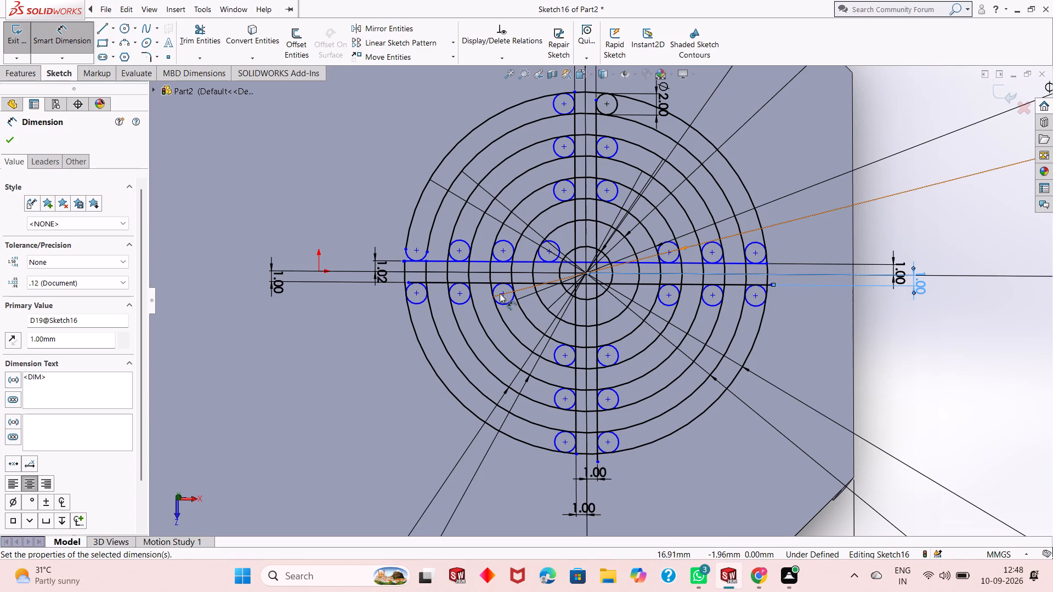
{"action": "key", "text": "Escape"}
{"action": "key", "text": "Escape"}
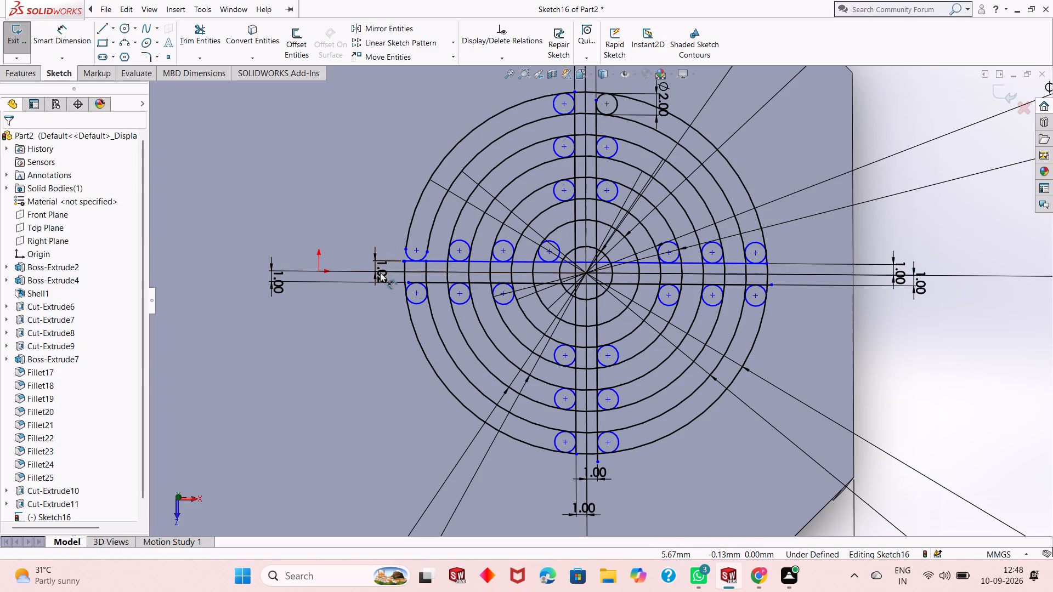
Set the vertical dimension at the upper horizontal rib line's left endpoint to 1 mm.
{"action": "double_click", "coordinate": [381, 270]}
{"action": "key", "text": "1"}
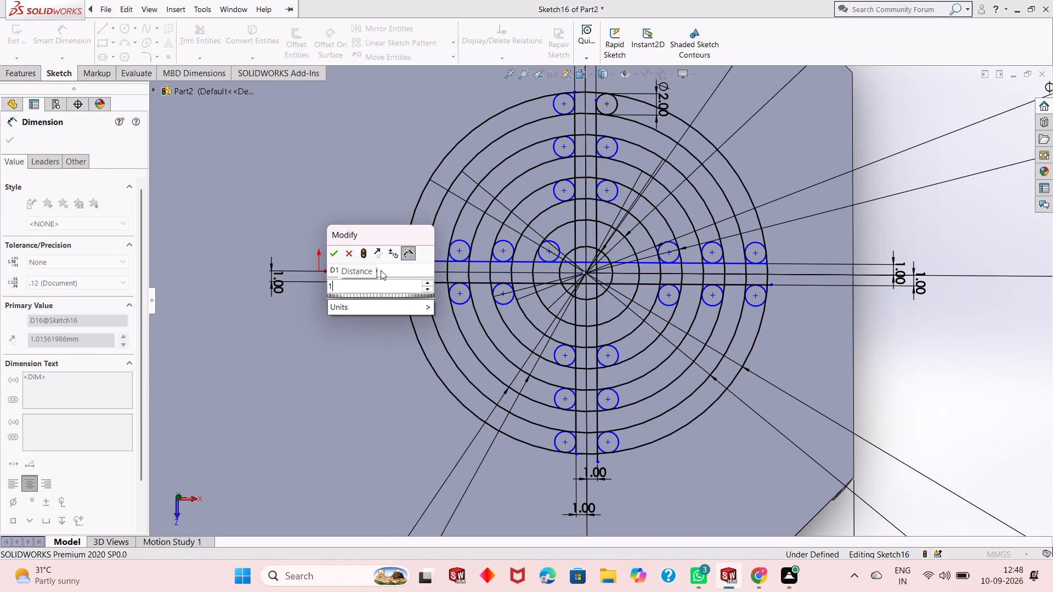
{"action": "key", "text": "Return"}
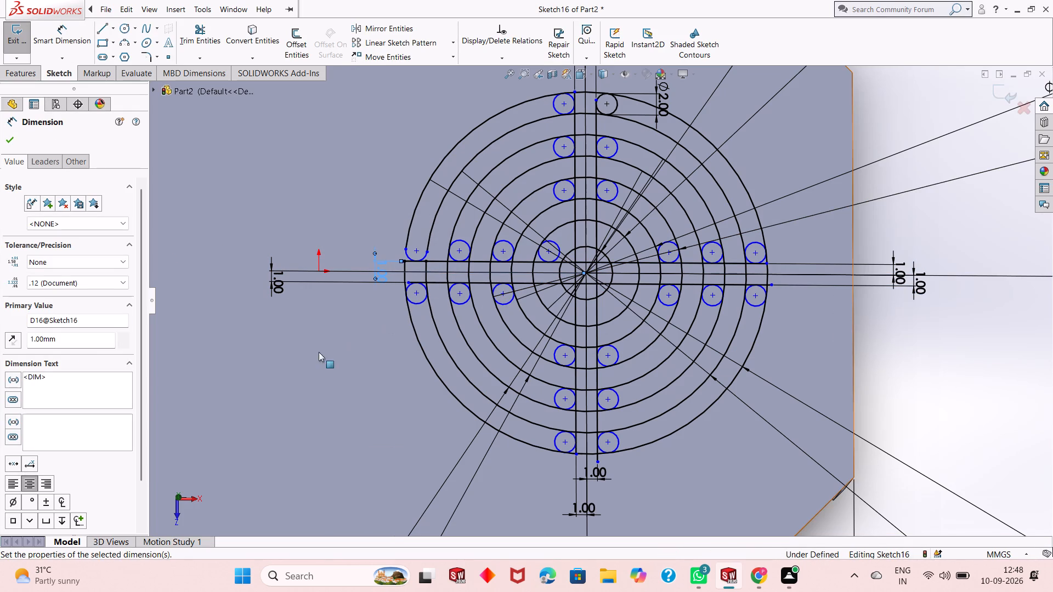
{"action": "key", "text": "Escape"}
{"action": "key", "text": "Escape"}
{"action": "key", "text": "Escape"}
{"action": "key", "text": "Escape"}
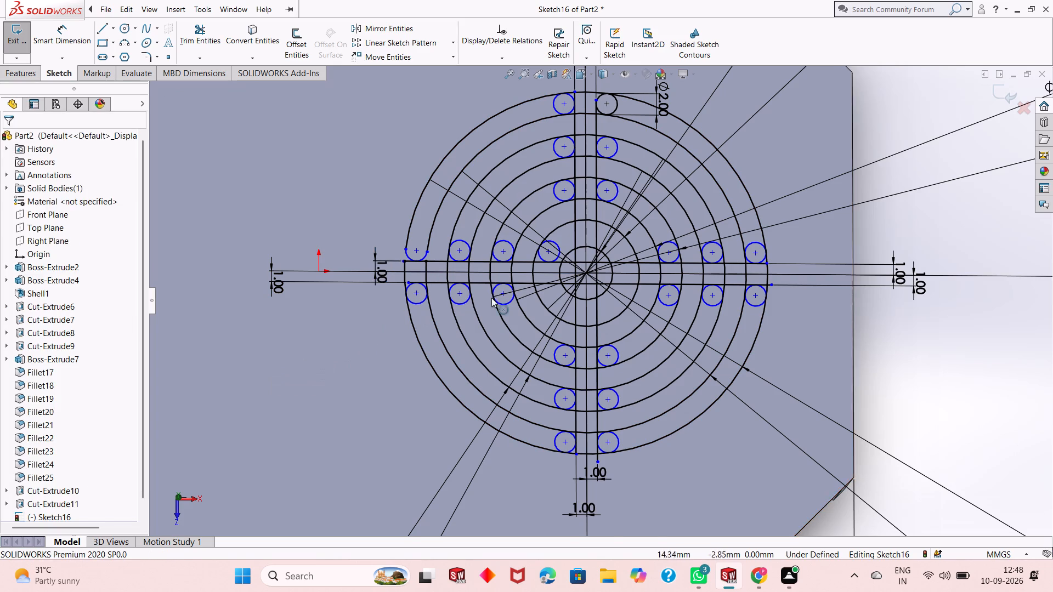
Sketch a circle of 1 mm radius between the two innermost rings, just left of the left vertical rib line in the upper half.
{"action": "scroll", "coordinate": [521, 283], "scroll_direction": "down", "scroll_amount": 4}
{"action": "scroll", "coordinate": [603, 293], "scroll_direction": "up", "scroll_amount": 3}
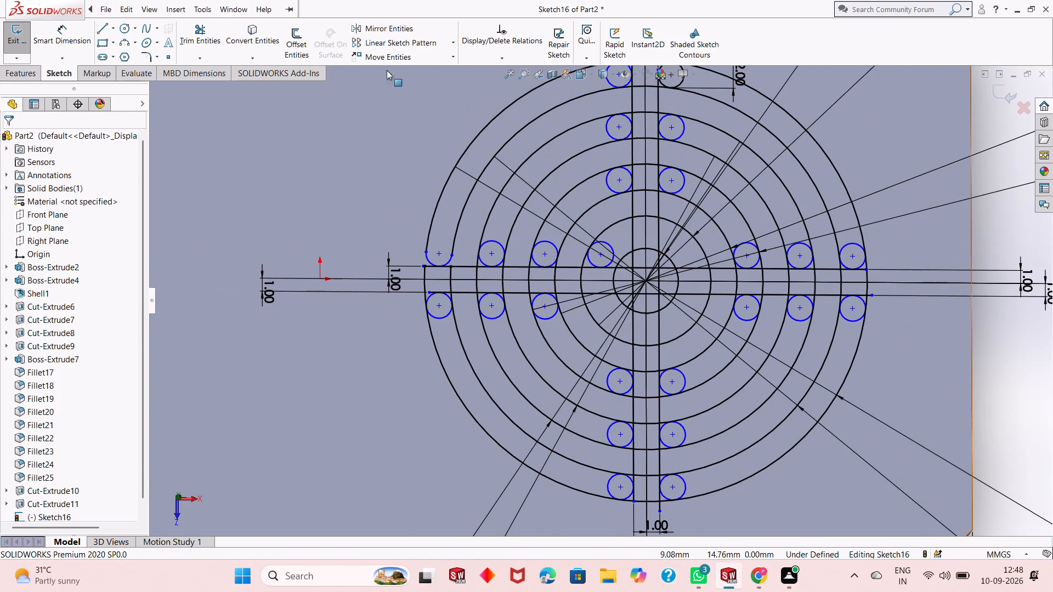
{"action": "key", "text": "c"}
{"action": "scroll", "coordinate": [647, 244], "scroll_direction": "down", "scroll_amount": 3}
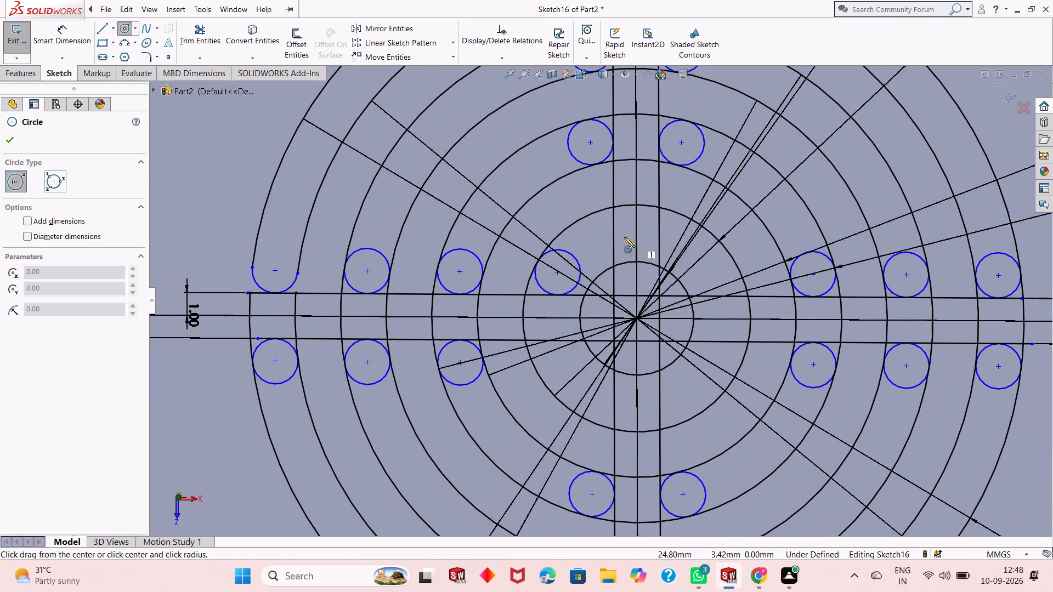
{"action": "left_click", "coordinate": [593, 242]}
{"action": "key", "text": "1"}
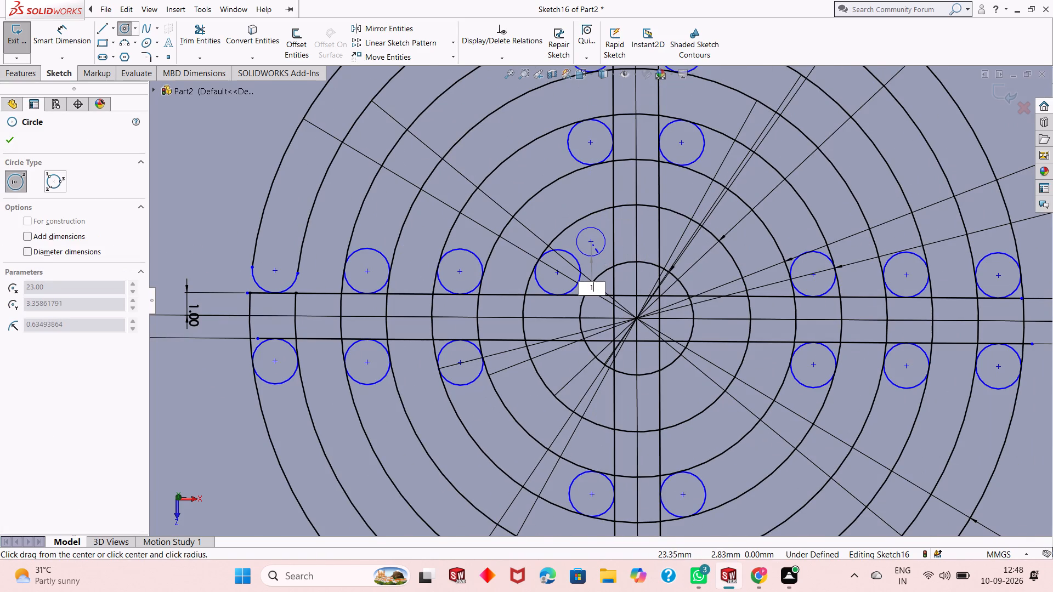
{"action": "key", "text": "Return"}
{"action": "right_click", "coordinate": [599, 254]}
{"action": "left_click", "coordinate": [622, 267]}
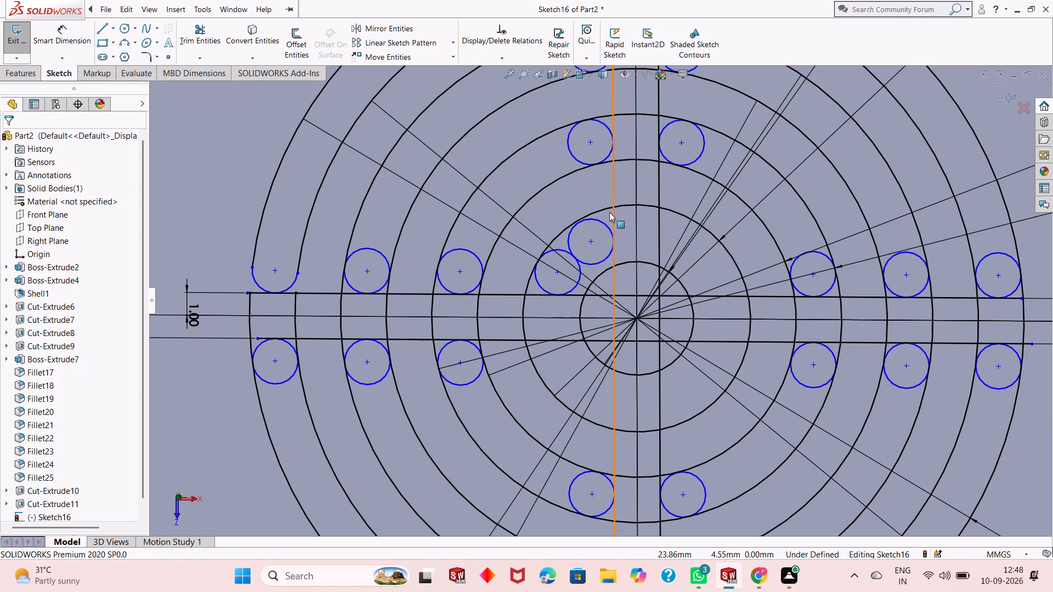
Make the new circle tangent to the left vertical rib line and to the second ring from the centre.
{"action": "left_click", "coordinate": [601, 220]}
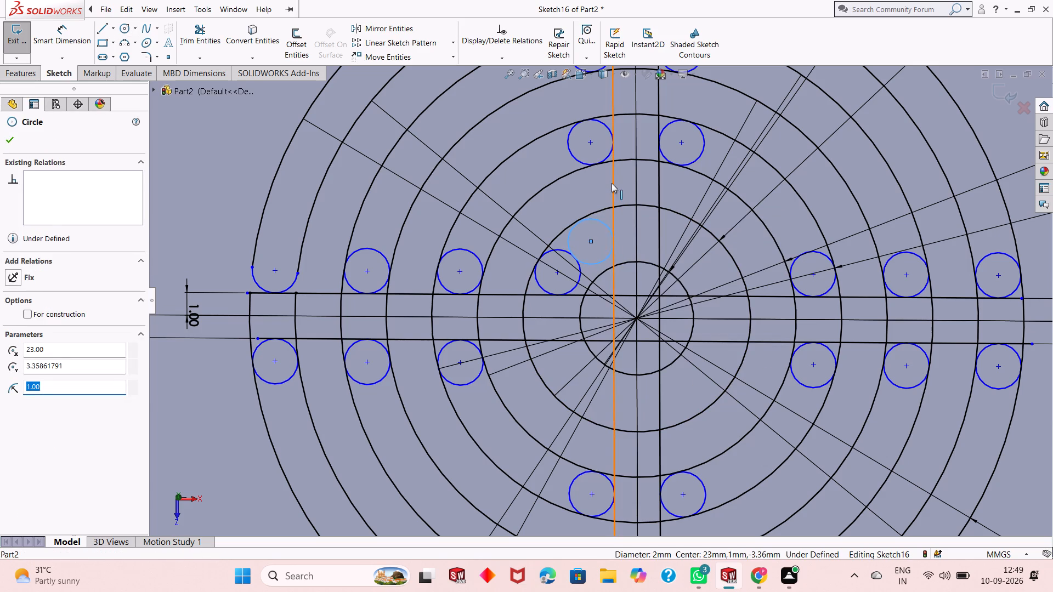
{"action": "left_click", "coordinate": [612, 183], "text": "ctrl"}
{"action": "left_click", "coordinate": [643, 138]}
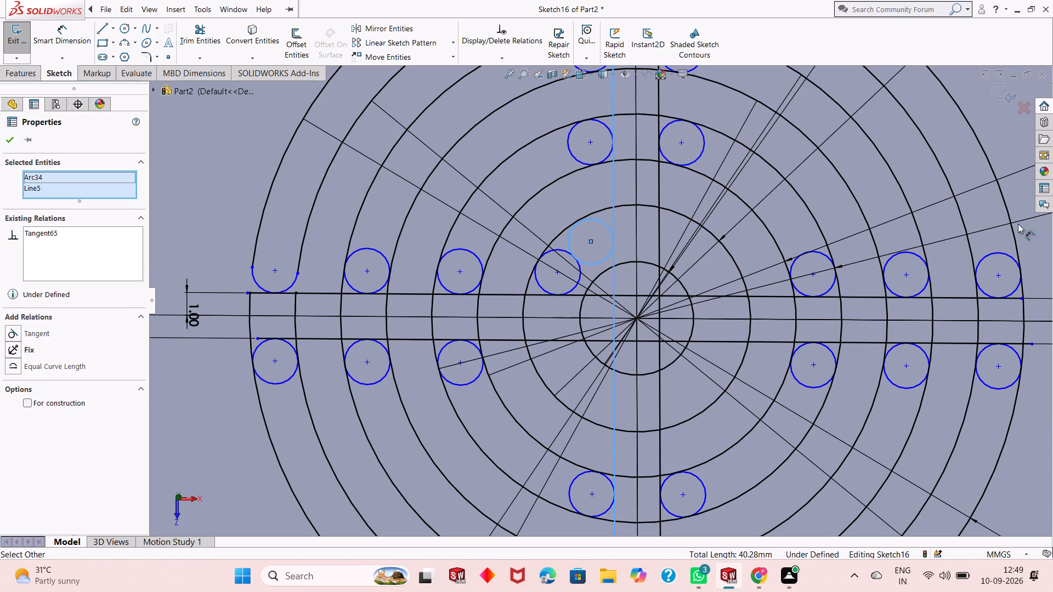
{"action": "scroll", "coordinate": [836, 257], "scroll_direction": "up", "scroll_amount": 2}
{"action": "left_click", "coordinate": [1034, 291]}
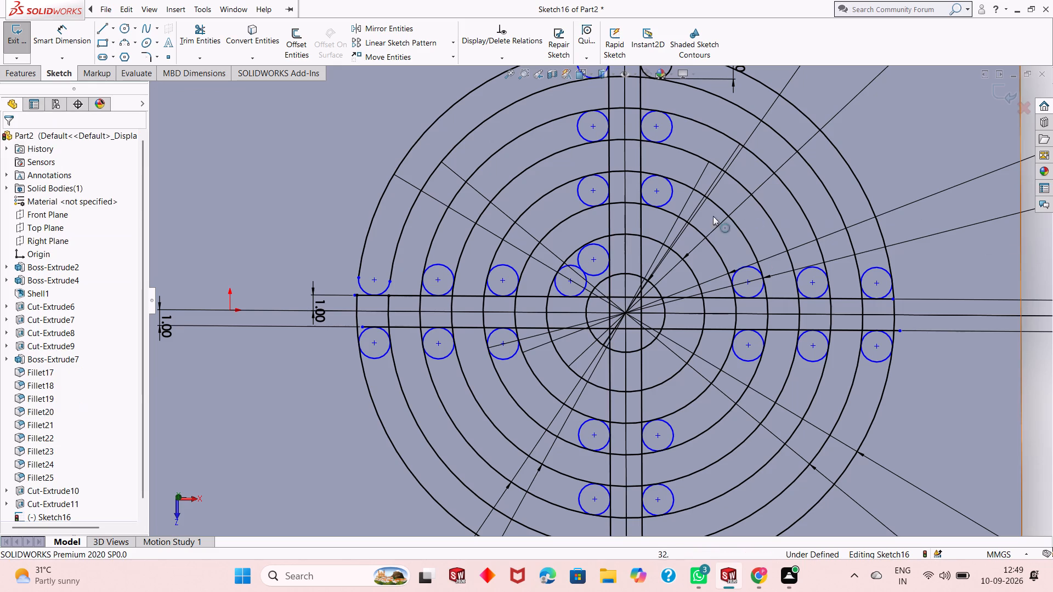
{"action": "left_click", "coordinate": [602, 247]}
{"action": "left_click", "coordinate": [602, 236], "text": "ctrl"}
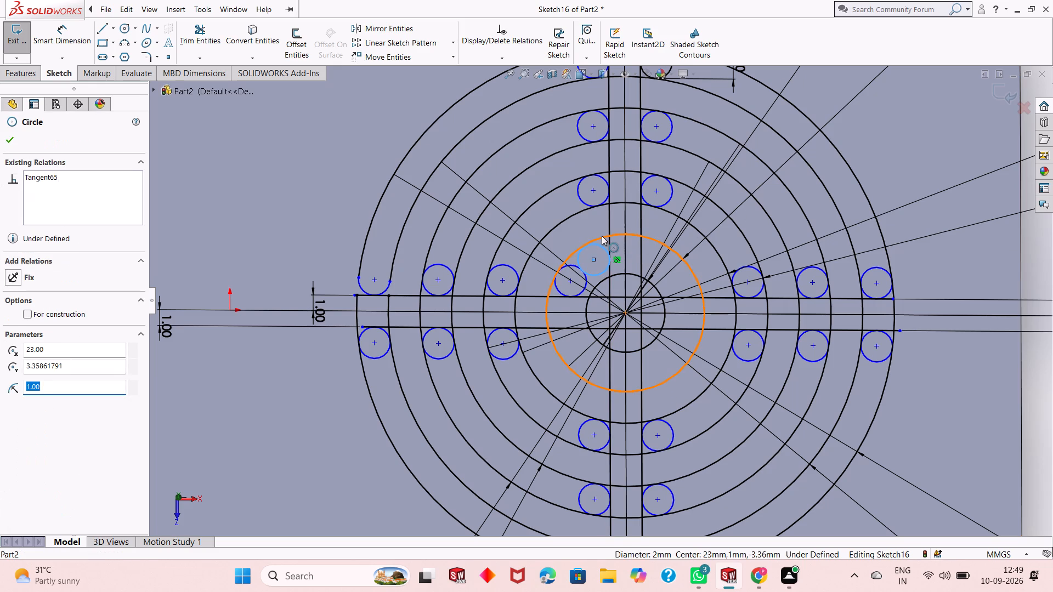
{"action": "left_click", "coordinate": [649, 190]}
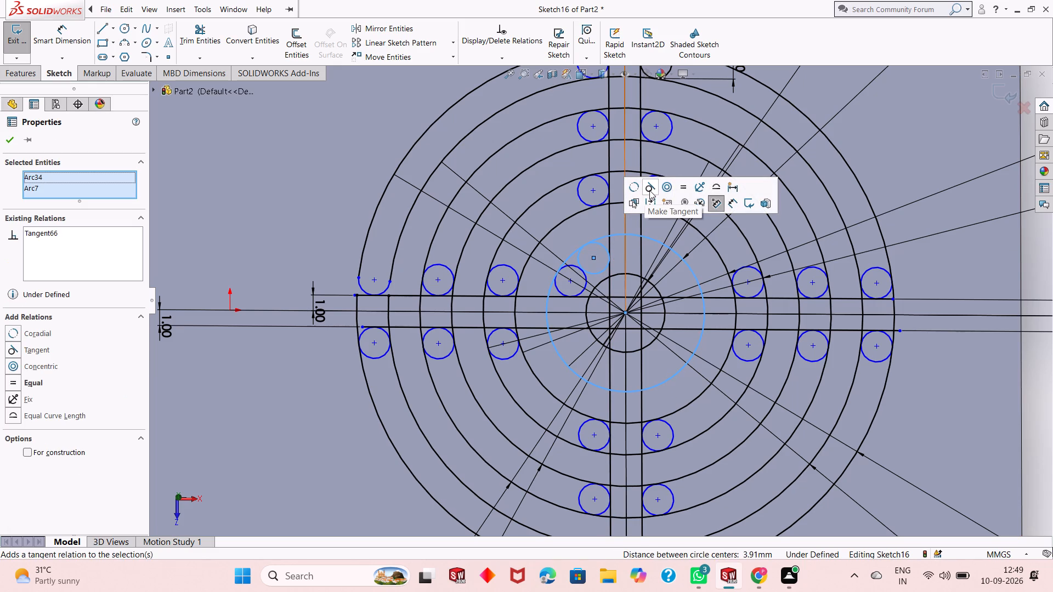
Sketch a circle of 1 mm radius near the second ring from the centre, beside the right vertical rib line in the upper half.
{"action": "scroll", "coordinate": [625, 246], "scroll_direction": "up", "scroll_amount": 2}
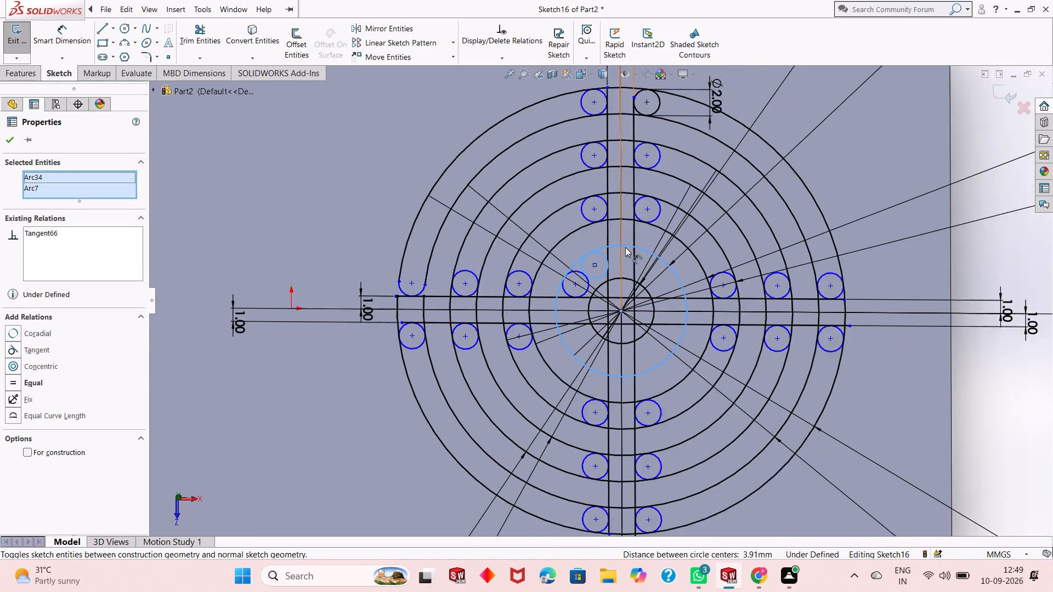
{"action": "scroll", "coordinate": [625, 247], "scroll_direction": "up", "scroll_amount": 2}
{"action": "scroll", "coordinate": [609, 293], "scroll_direction": "down", "scroll_amount": 6}
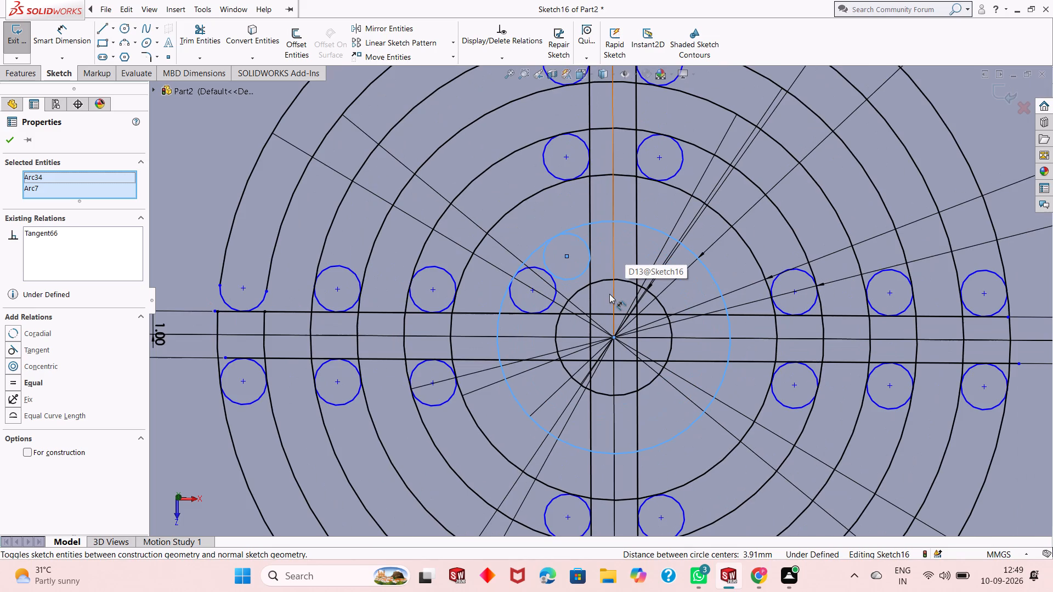
{"action": "key", "text": "c"}
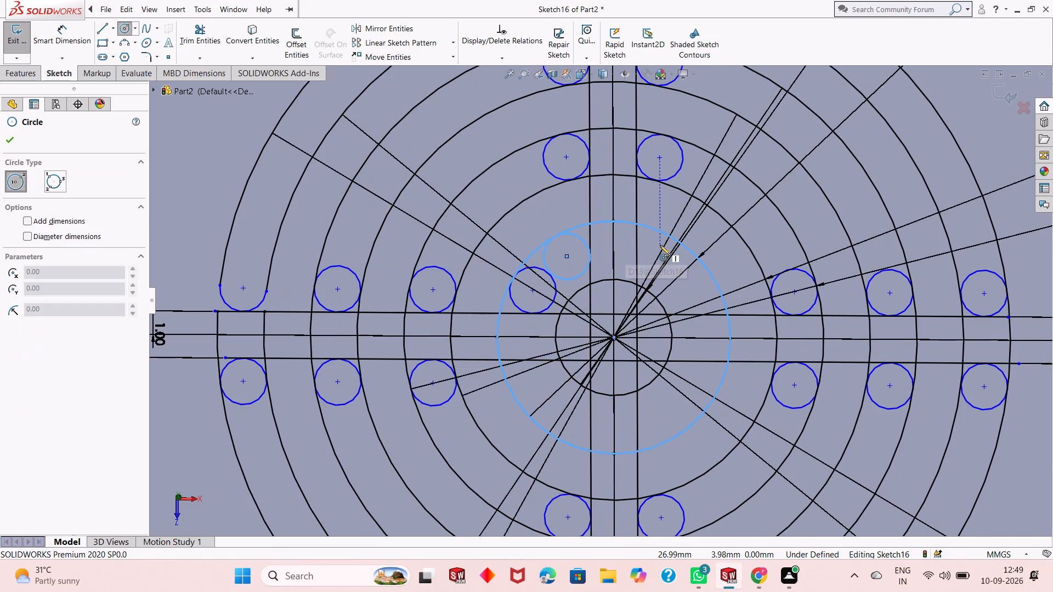
{"action": "left_click", "coordinate": [647, 245]}
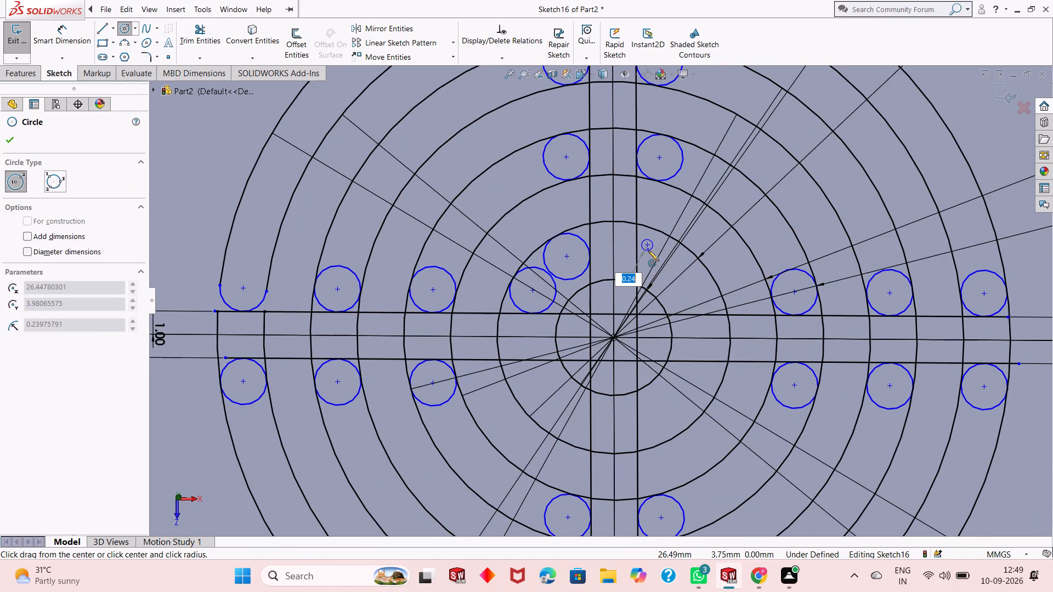
{"action": "key", "text": "1"}
{"action": "key", "text": "Return"}
{"action": "right_click", "coordinate": [648, 251]}
{"action": "left_click", "coordinate": [660, 259]}
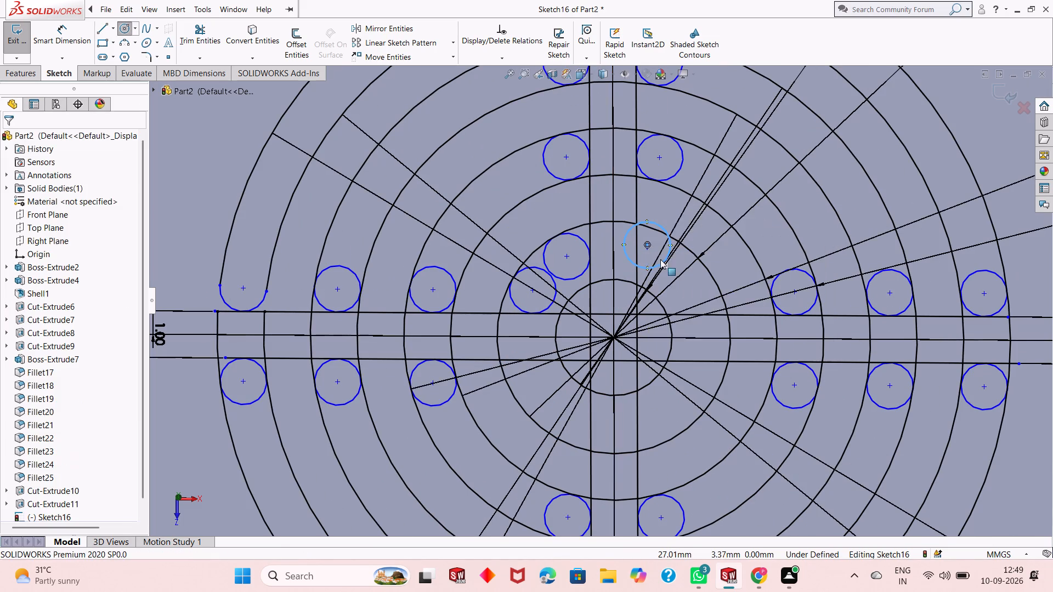
Make the new upper-half circle tangent to the right vertical rib line and to the second ring from the centre.
{"action": "left_click", "coordinate": [662, 226]}
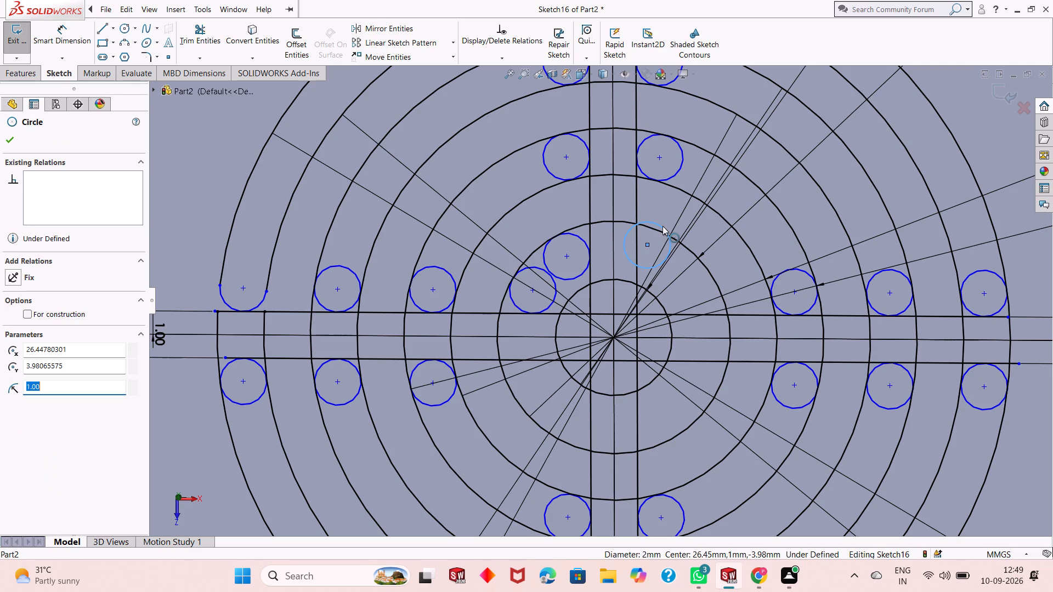
{"action": "left_click", "coordinate": [638, 207], "text": "ctrl"}
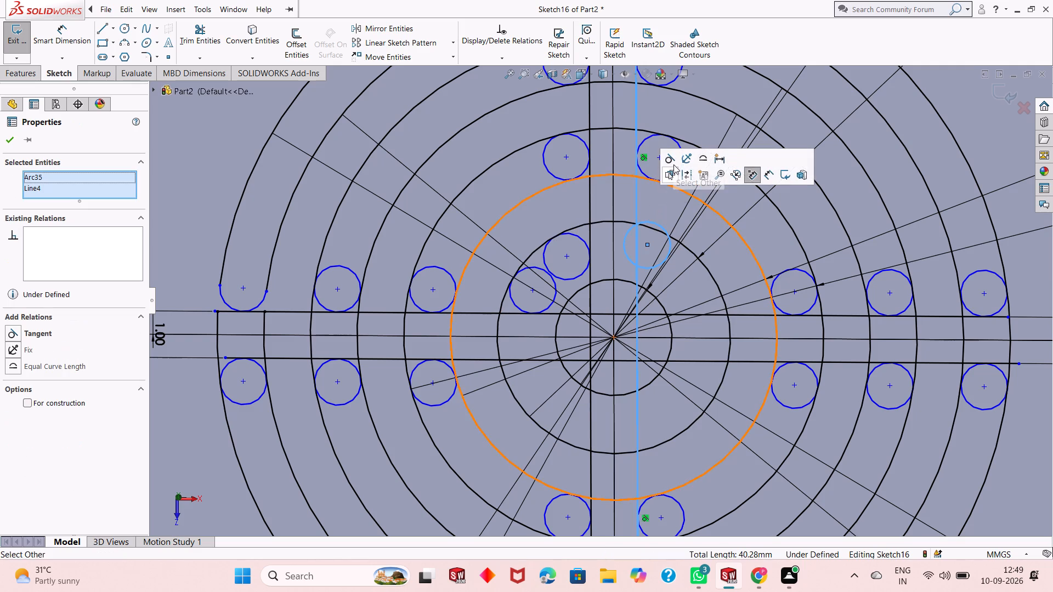
{"action": "left_click", "coordinate": [673, 164]}
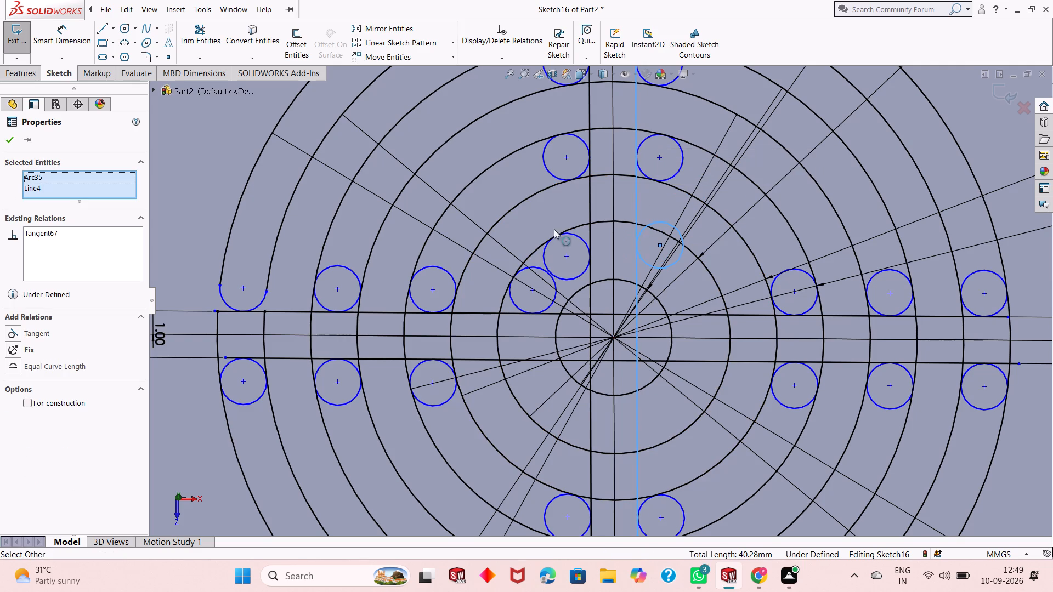
{"action": "left_click", "coordinate": [4, 144]}
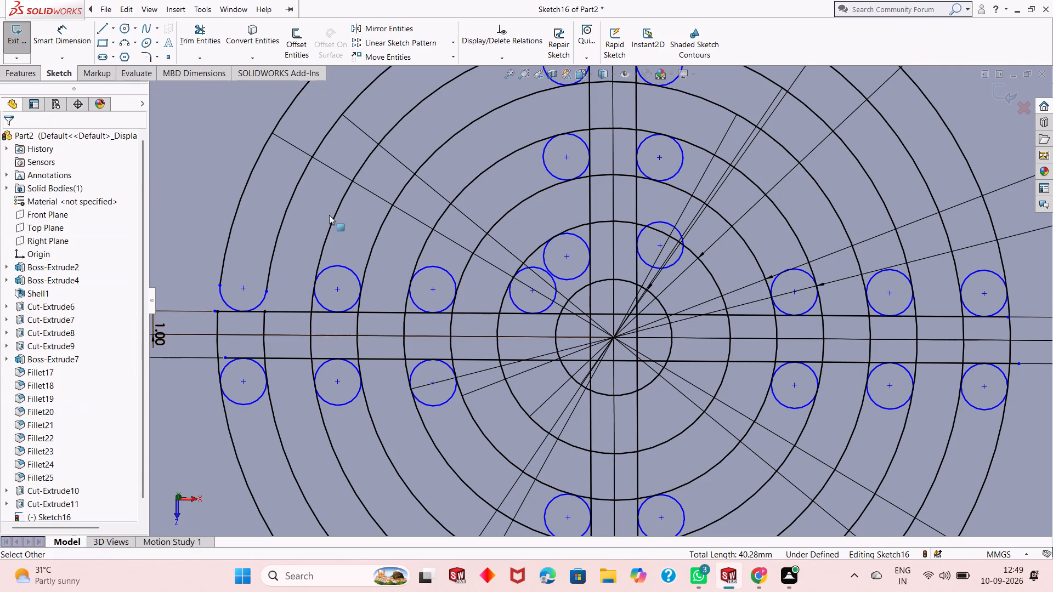
{"action": "scroll", "coordinate": [370, 213], "scroll_direction": "up", "scroll_amount": 3}
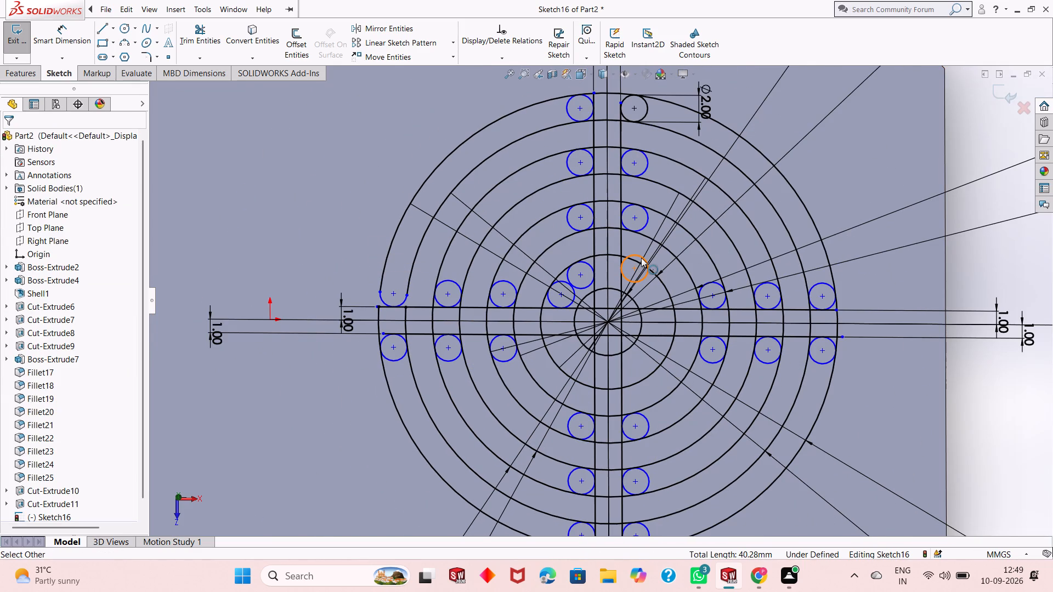
{"action": "left_click", "coordinate": [641, 258]}
{"action": "left_click", "coordinate": [663, 282], "text": "ctrl"}
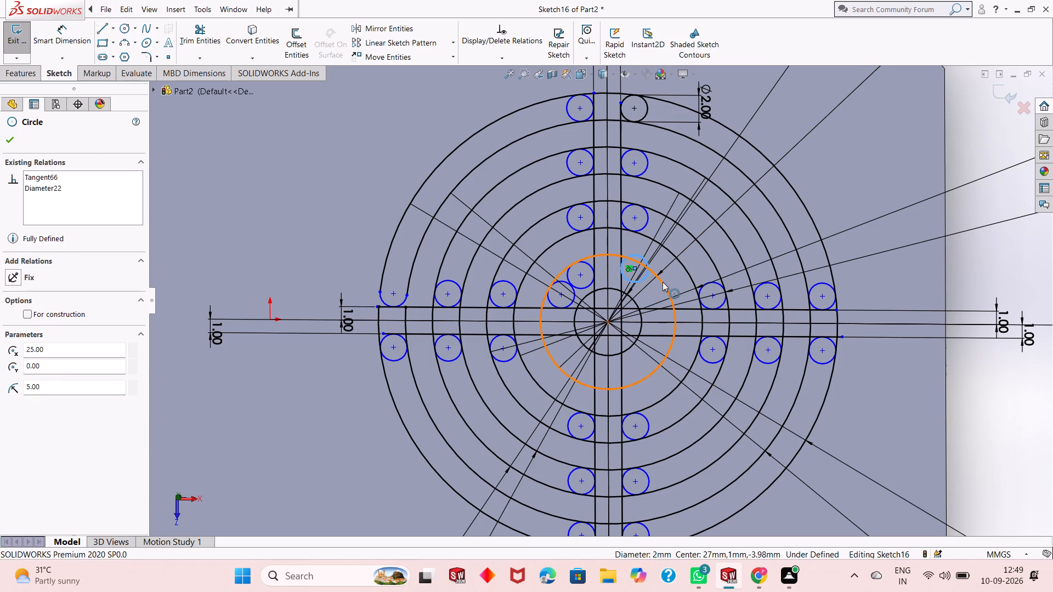
{"action": "left_click", "coordinate": [711, 232]}
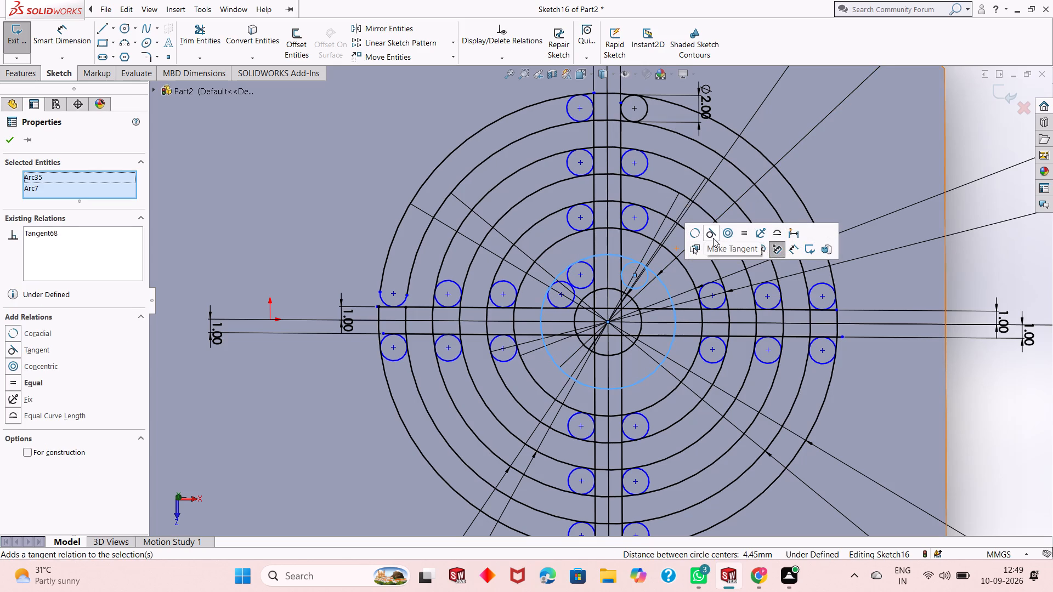
{"action": "left_click", "coordinate": [972, 269]}
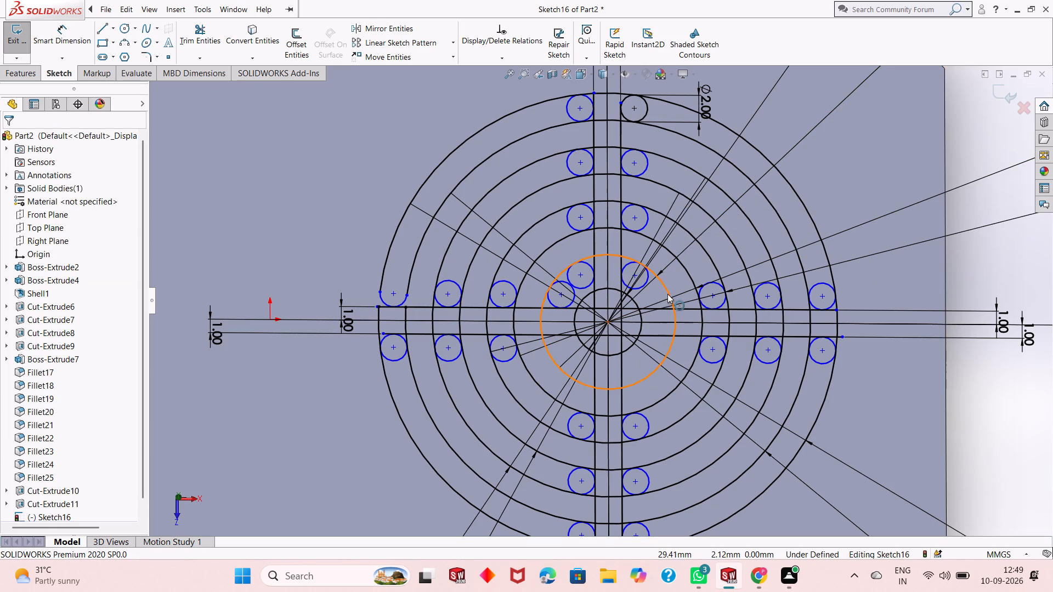
Sketch a circle of 1 mm radius between the two innermost rings, just above the upper horizontal rib line in the right half.
{"action": "key", "text": "c"}
{"action": "left_click", "coordinate": [652, 295]}
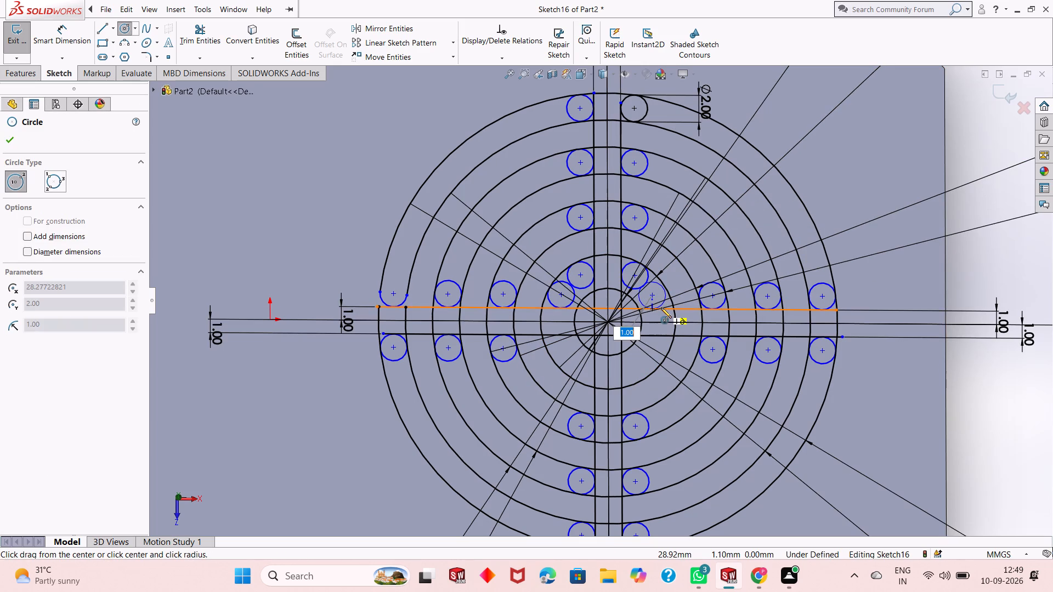
{"action": "key", "text": "1"}
{"action": "key", "text": "Return"}
{"action": "left_click", "coordinate": [991, 284]}
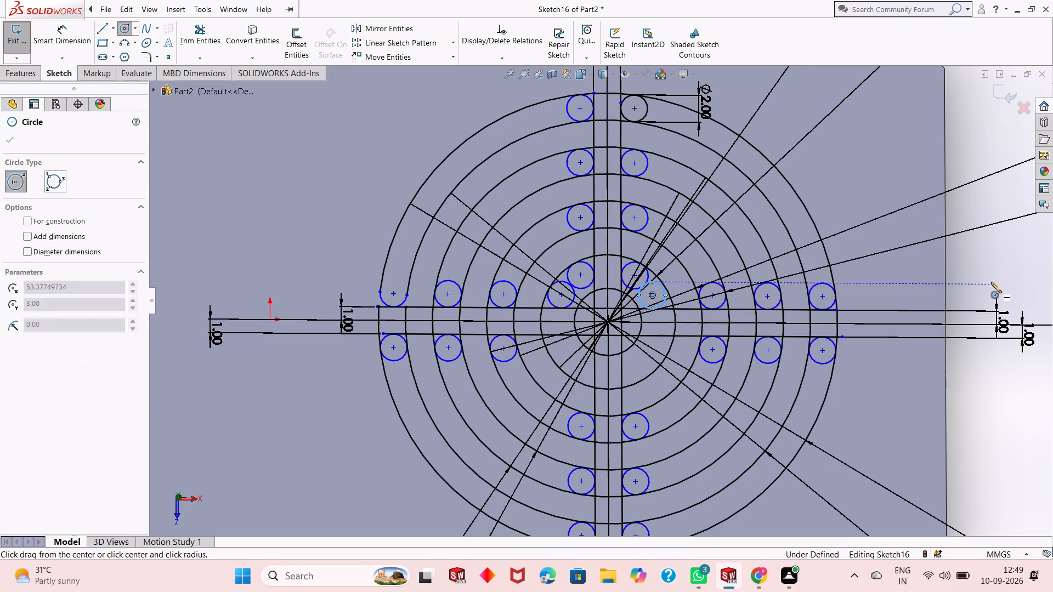
{"action": "key", "text": "Escape"}
{"action": "key", "text": "Escape"}
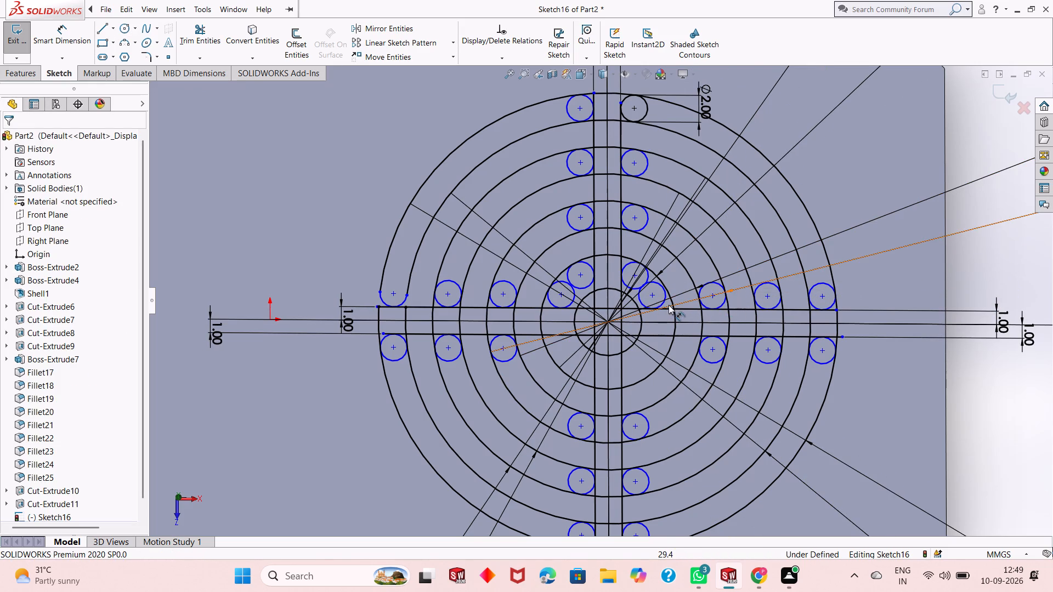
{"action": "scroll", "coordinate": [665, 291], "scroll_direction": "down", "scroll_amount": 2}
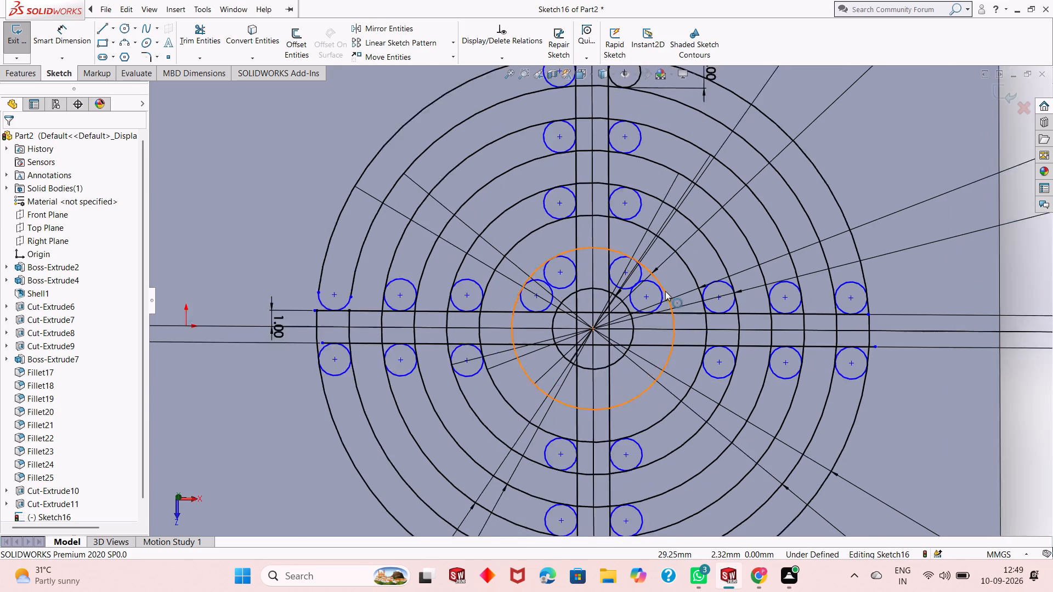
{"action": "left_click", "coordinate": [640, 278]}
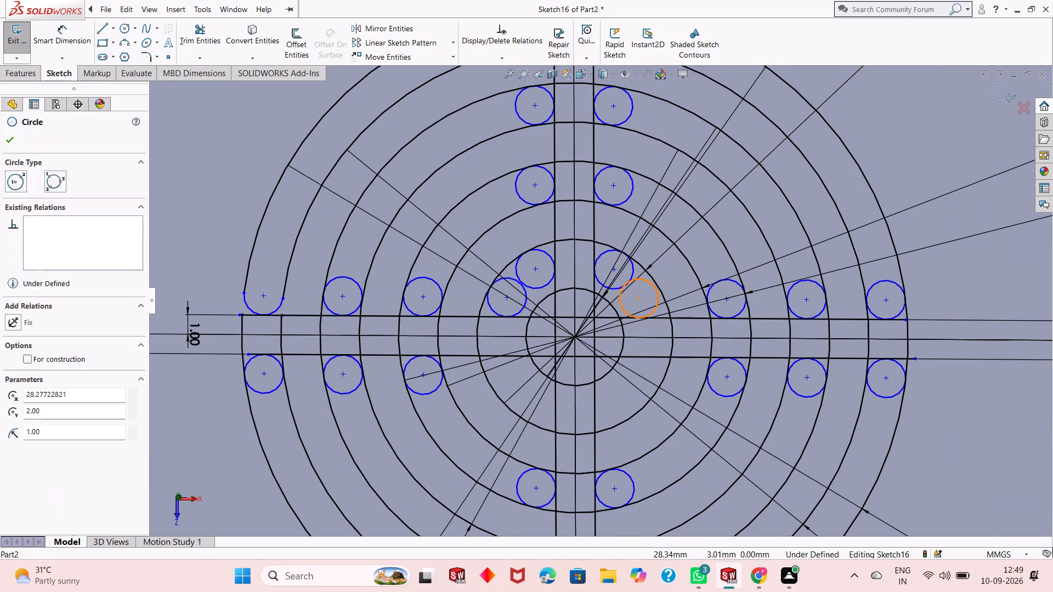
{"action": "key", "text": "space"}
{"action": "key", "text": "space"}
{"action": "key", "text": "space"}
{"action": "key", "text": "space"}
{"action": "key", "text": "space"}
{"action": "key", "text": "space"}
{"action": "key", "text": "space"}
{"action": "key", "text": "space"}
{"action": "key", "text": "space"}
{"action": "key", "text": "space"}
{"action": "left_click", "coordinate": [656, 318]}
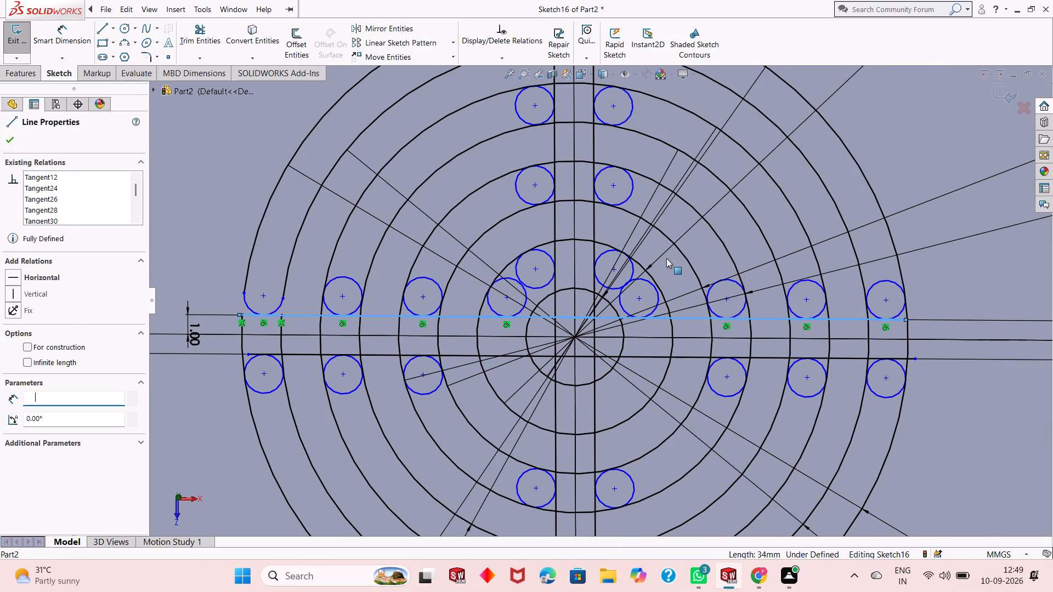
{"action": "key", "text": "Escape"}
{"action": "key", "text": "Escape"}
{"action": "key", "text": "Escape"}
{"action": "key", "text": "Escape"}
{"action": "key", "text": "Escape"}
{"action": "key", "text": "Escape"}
Make the new circle tangent to the upper horizontal rib line and to the second ring from the centre.
{"action": "left_click", "coordinate": [653, 289]}
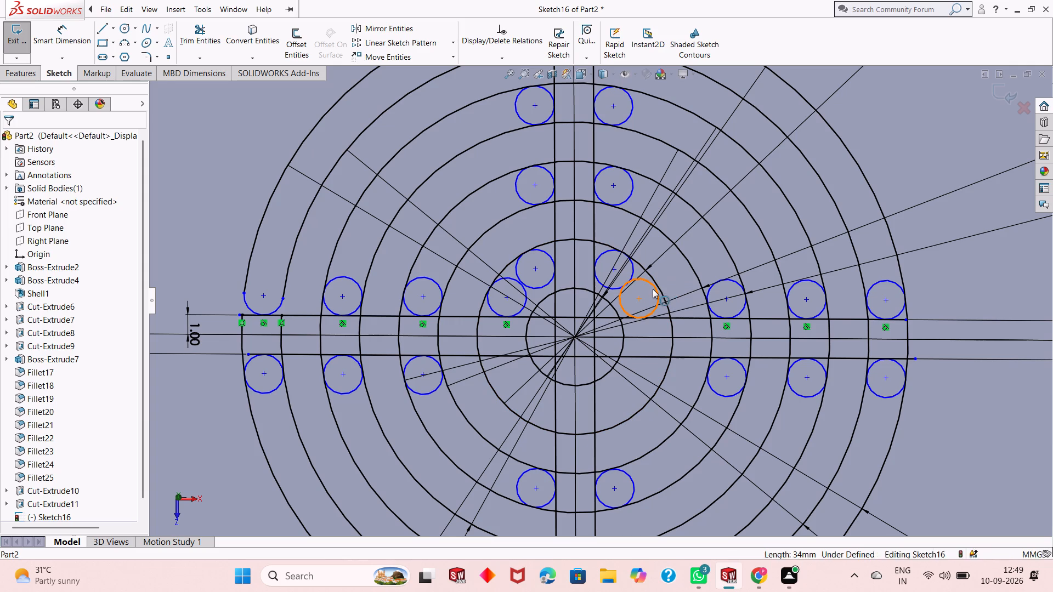
{"action": "key", "text": "space"}
{"action": "key", "text": "space"}
{"action": "key", "text": "space"}
{"action": "key", "text": "space"}
{"action": "key", "text": "space"}
{"action": "key", "text": "space"}
{"action": "key", "text": "space"}
{"action": "key", "text": "space"}
{"action": "key", "text": "space"}
{"action": "key", "text": "space"}
{"action": "key", "text": "space"}
{"action": "key", "text": "space"}
{"action": "key", "text": "space"}
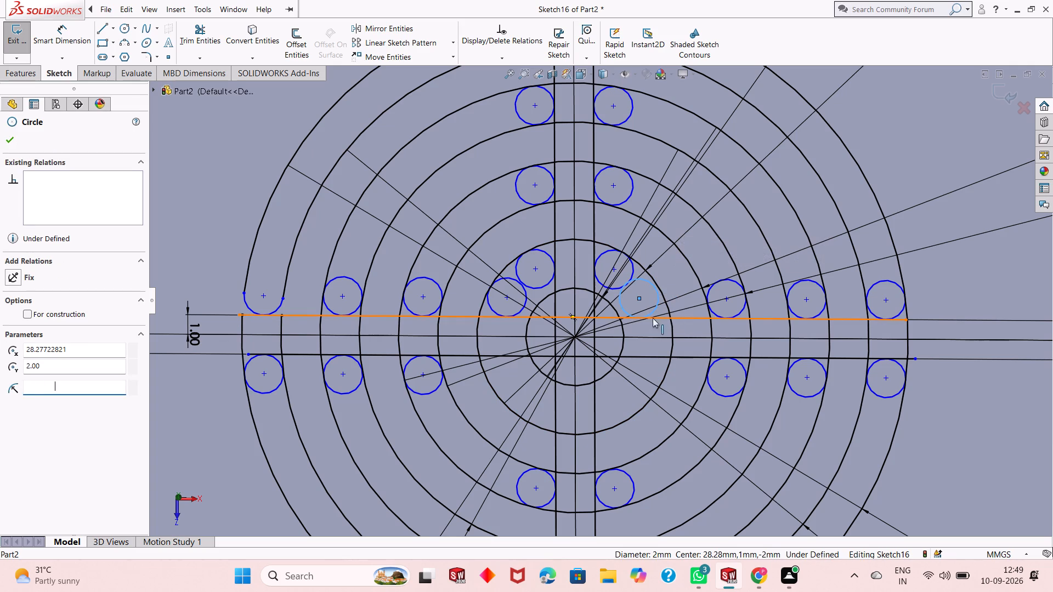
{"action": "left_click", "coordinate": [659, 318], "text": "ctrl"}
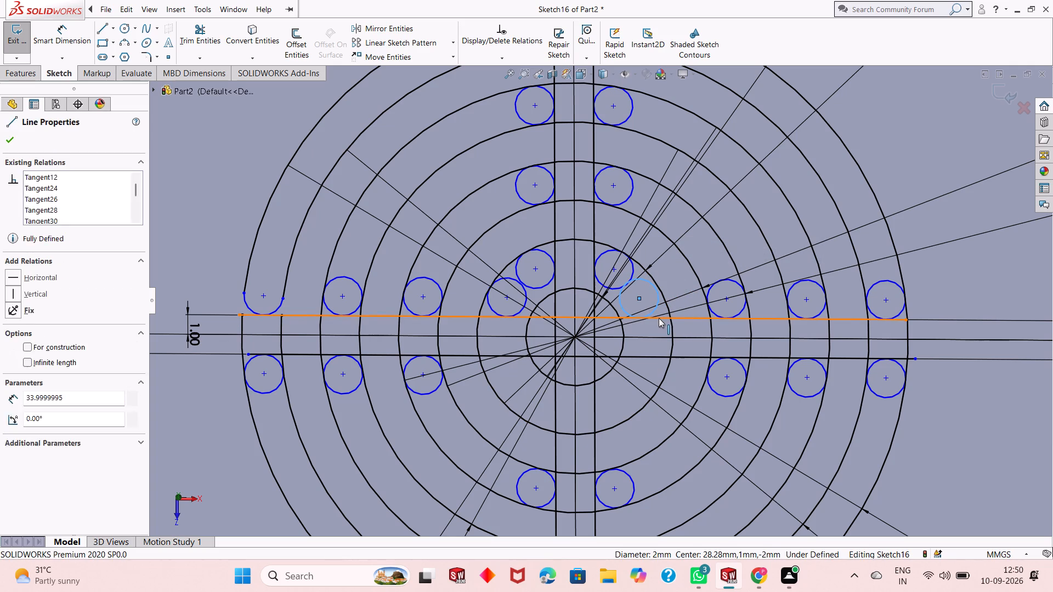
{"action": "left_click", "coordinate": [695, 266]}
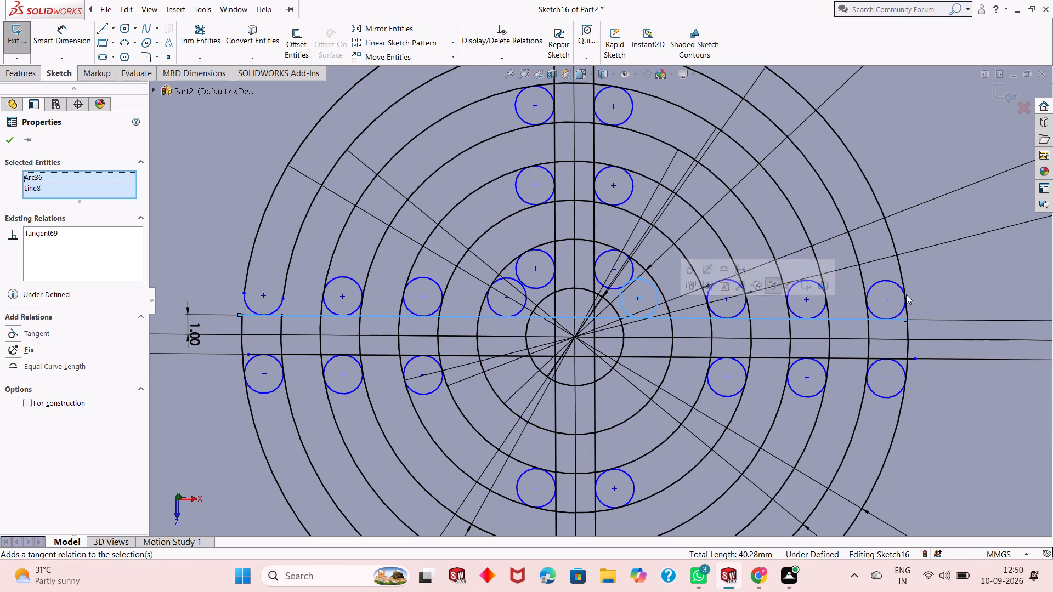
{"action": "scroll", "coordinate": [730, 334], "scroll_direction": "up", "scroll_amount": 2}
{"action": "left_click", "coordinate": [961, 293]}
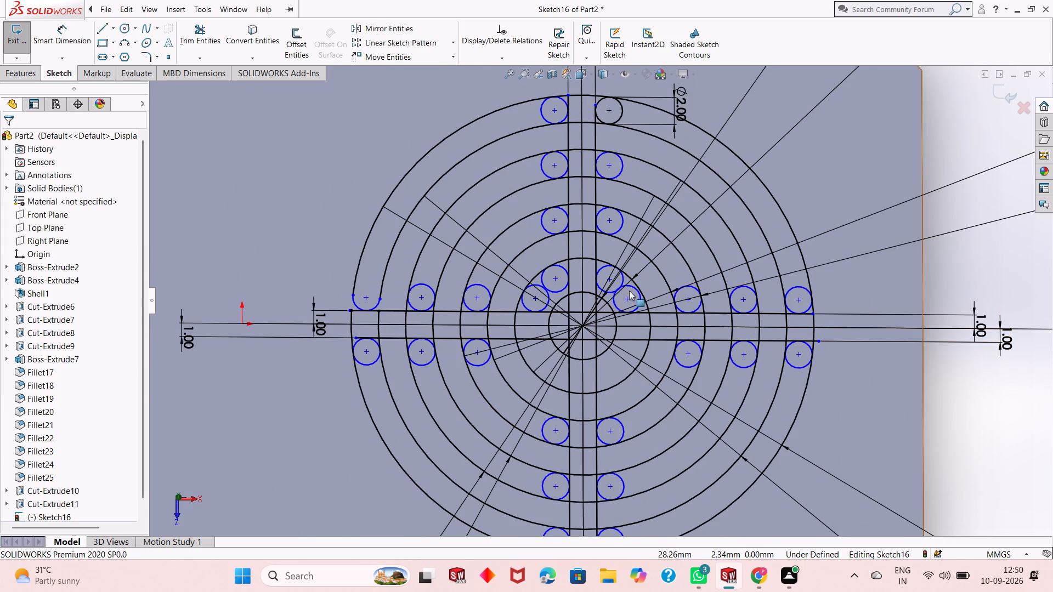
{"action": "left_click", "coordinate": [631, 286]}
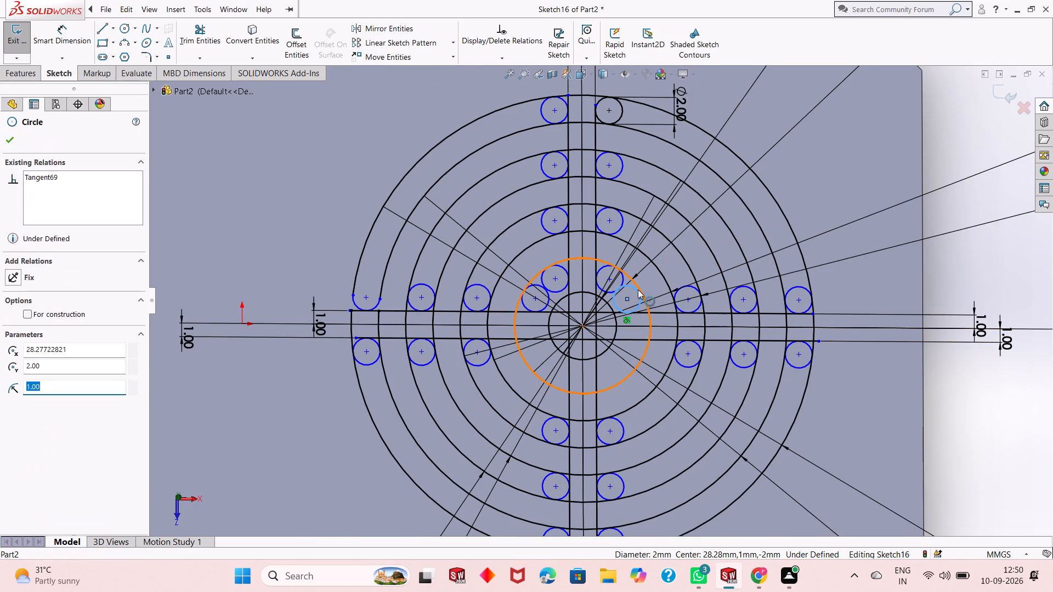
{"action": "left_click", "coordinate": [643, 292], "text": "ctrl"}
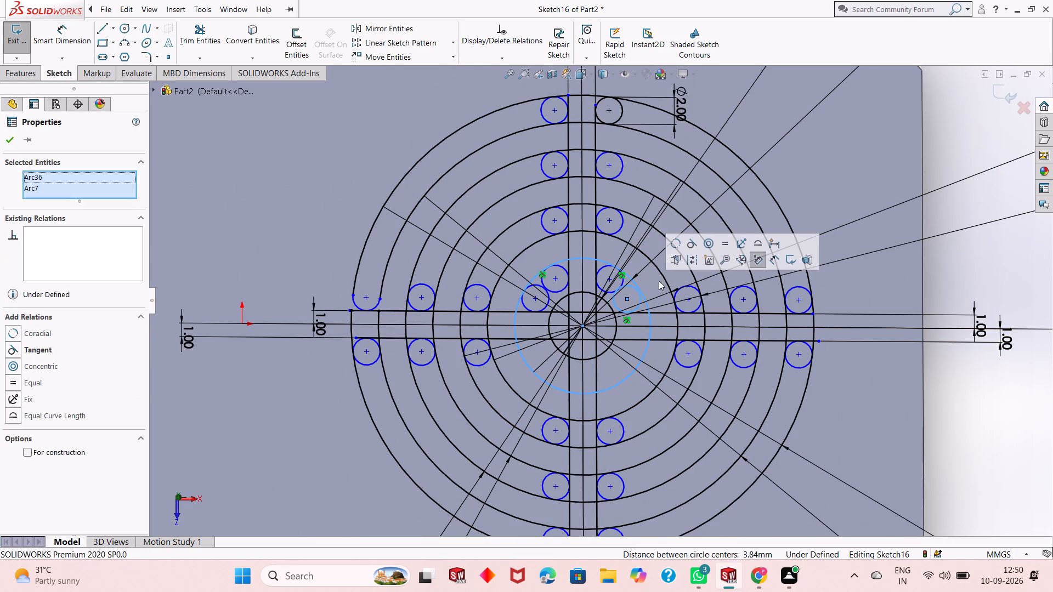
{"action": "left_click", "coordinate": [694, 247]}
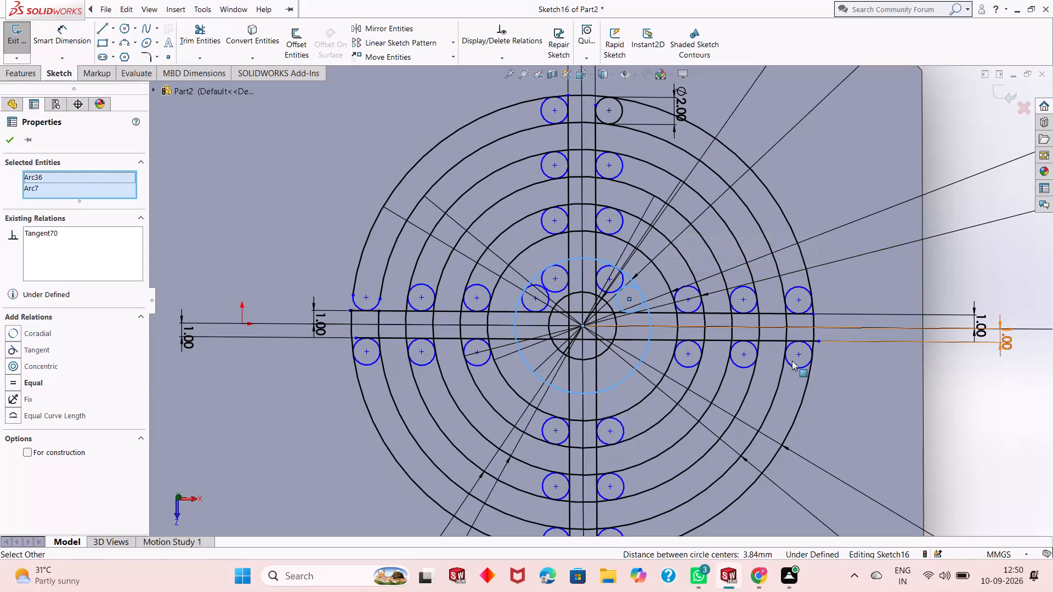
{"action": "left_click", "coordinate": [951, 384]}
Sketch a circle of 1 mm radius between the two innermost rings, just below the lower horizontal rib line in the right half.
{"action": "key", "text": "c"}
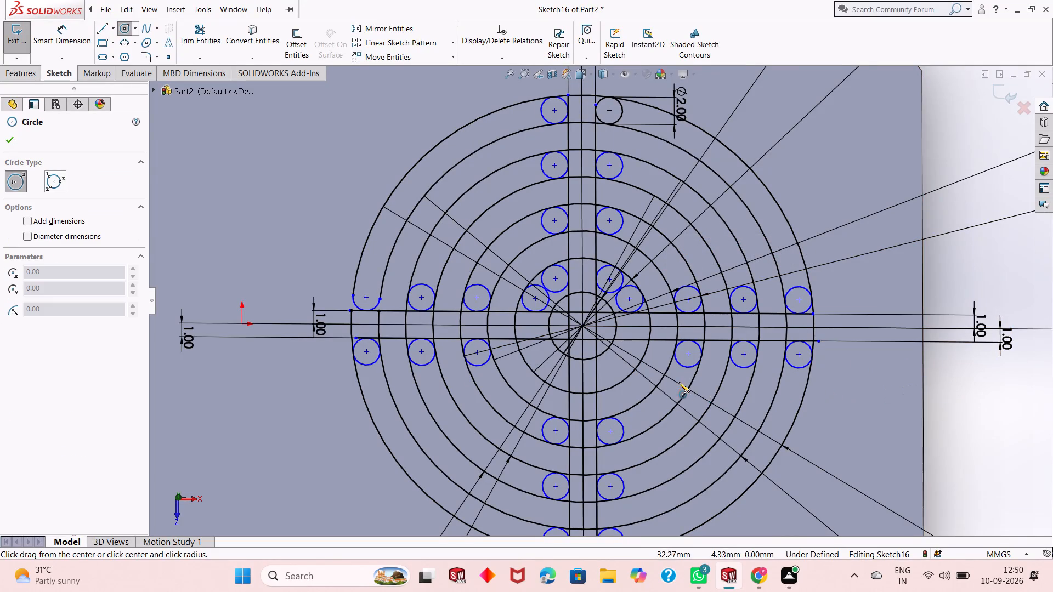
{"action": "left_click", "coordinate": [626, 350]}
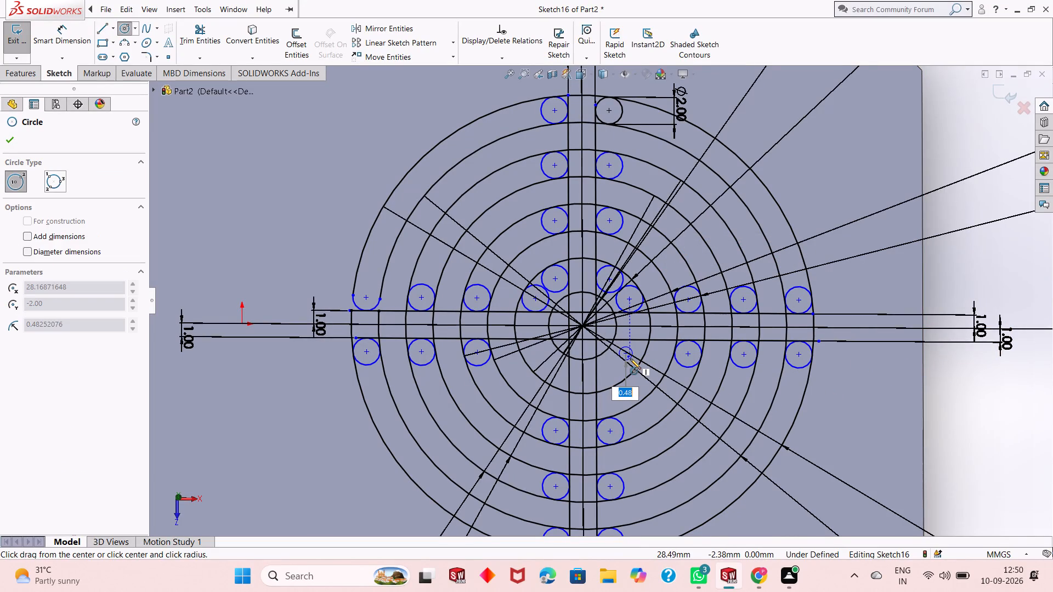
{"action": "key", "text": "1"}
{"action": "key", "text": "Return"}
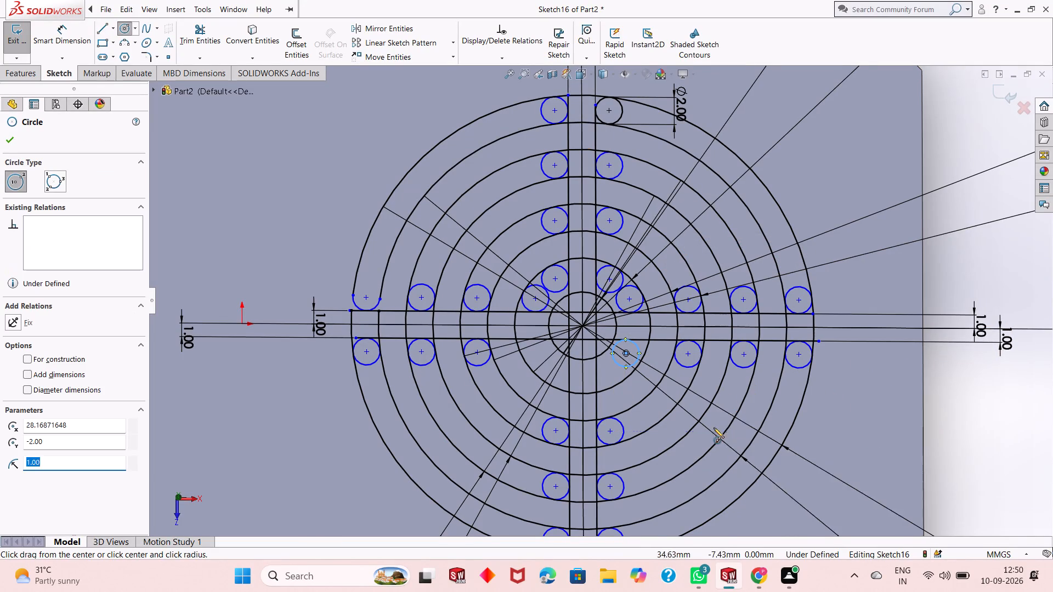
{"action": "right_click", "coordinate": [713, 428]}
{"action": "left_click", "coordinate": [739, 428]}
{"action": "right_click", "coordinate": [683, 380]}
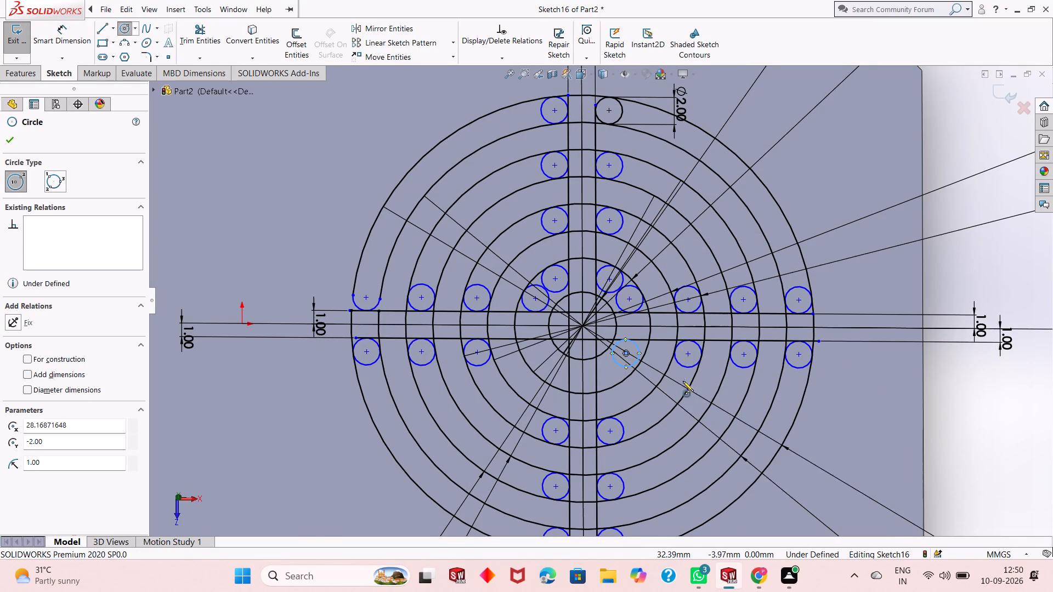
{"action": "left_click", "coordinate": [700, 392]}
Make the new circle tangent to the lower horizontal rib line and to the second ring from the centre.
{"action": "left_click", "coordinate": [636, 345]}
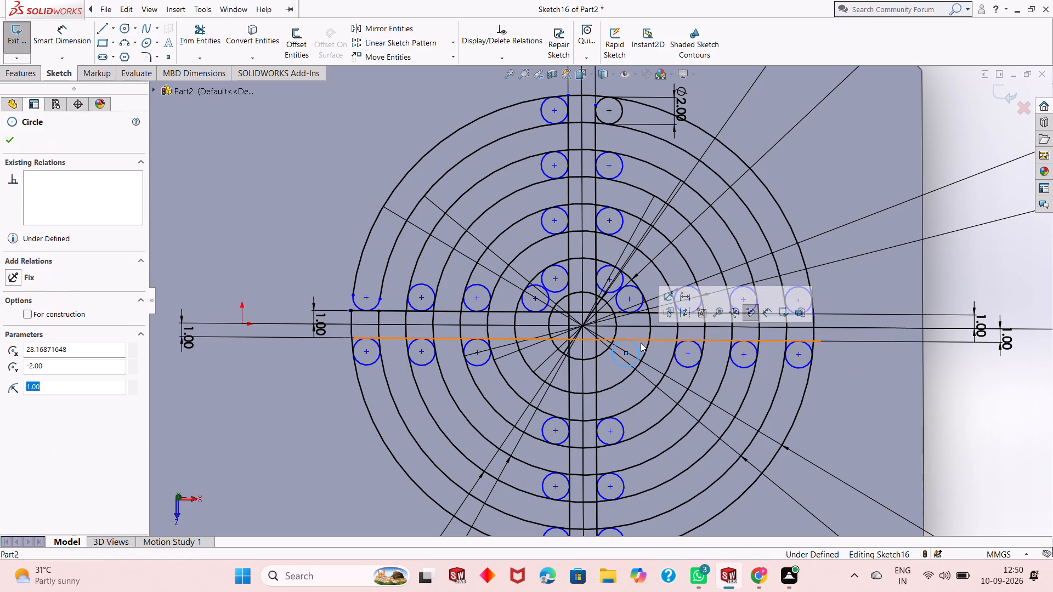
{"action": "left_click", "coordinate": [644, 340], "text": "ctrl"}
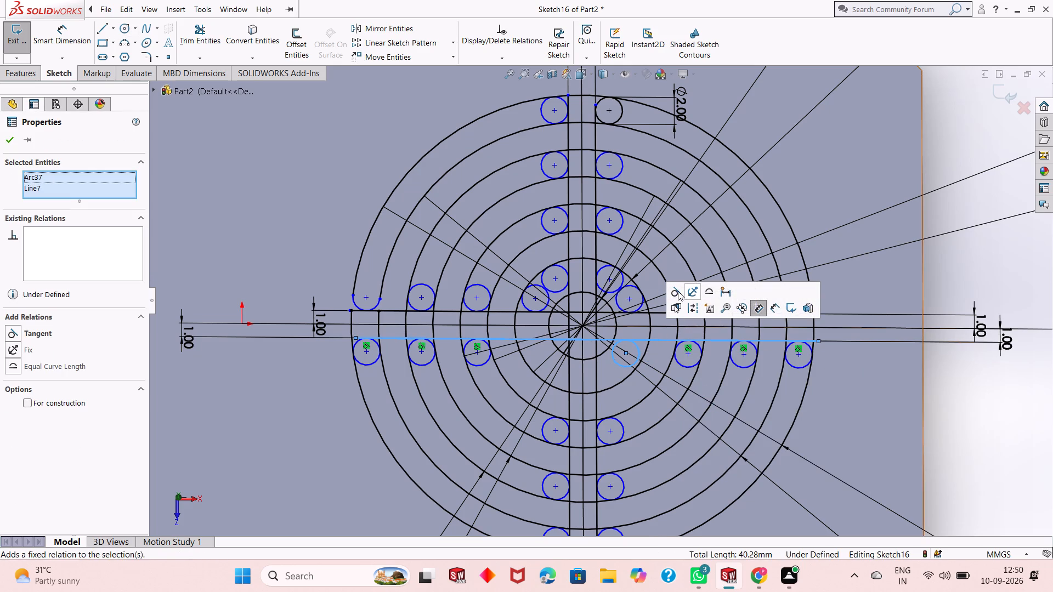
{"action": "left_click", "coordinate": [677, 291]}
{"action": "left_click", "coordinate": [995, 435]}
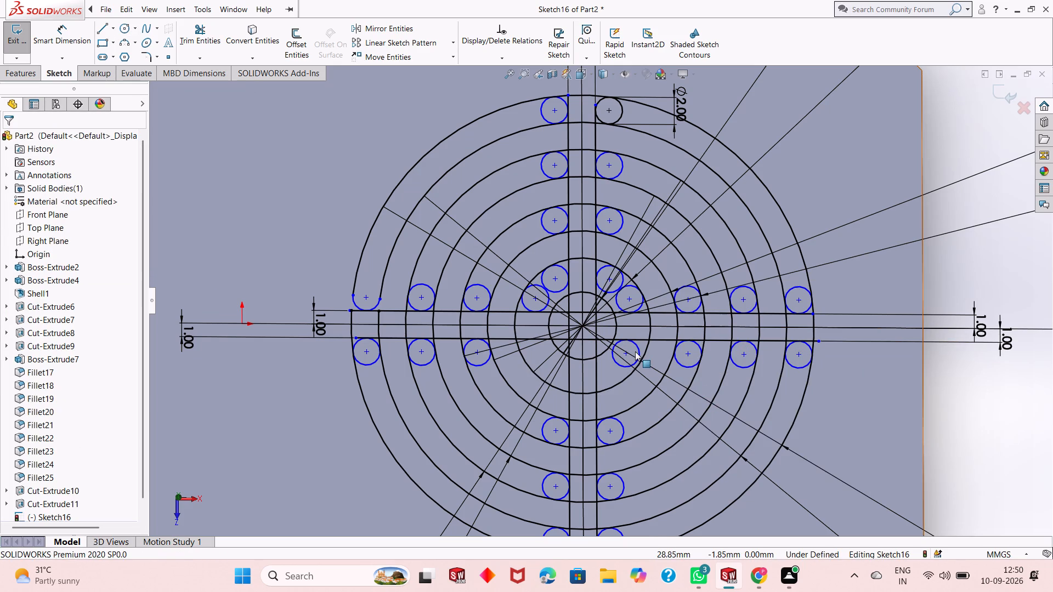
{"action": "left_click", "coordinate": [635, 344]}
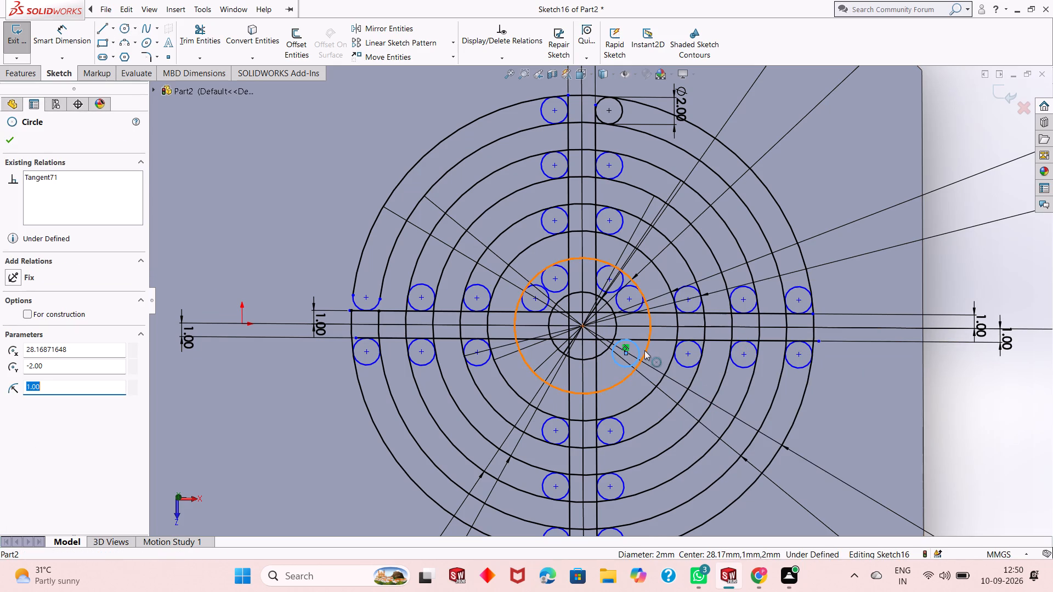
{"action": "left_click", "coordinate": [645, 351], "text": "ctrl"}
{"action": "left_click", "coordinate": [688, 305]}
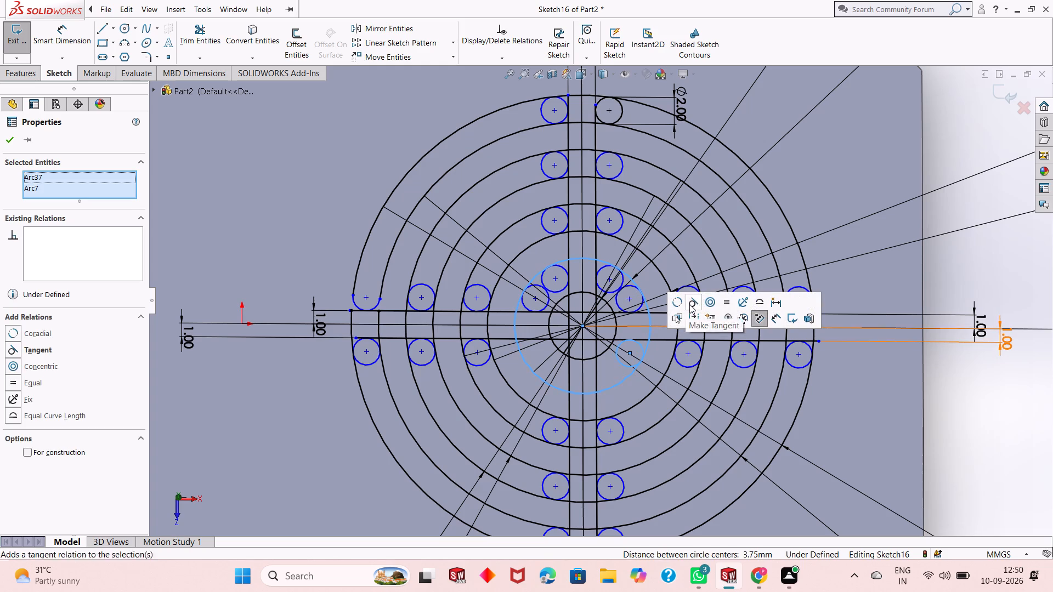
{"action": "left_click", "coordinate": [998, 413]}
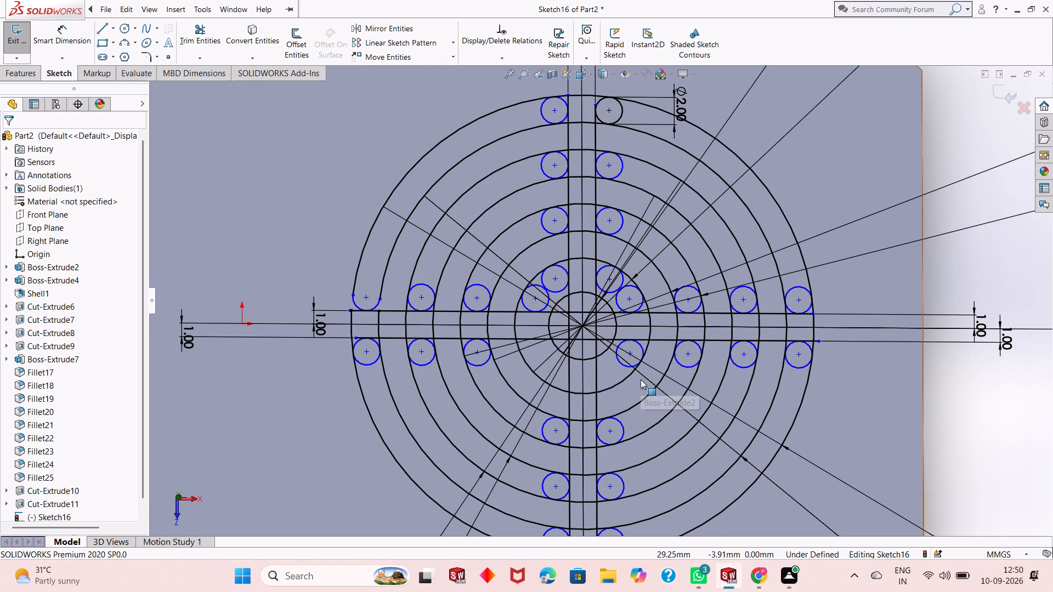
Sketch a circle of 1 mm radius between the two innermost rings, beside the right vertical rib line in the lower half.
{"action": "key", "text": "c"}
{"action": "left_click", "coordinate": [614, 366]}
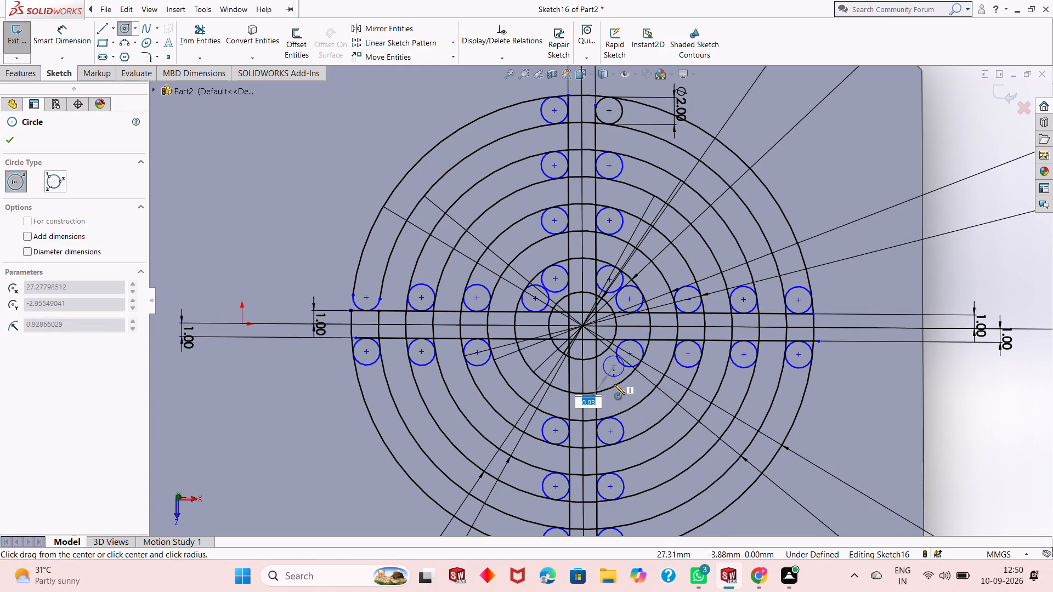
{"action": "key", "text": "1"}
{"action": "key", "text": "Return"}
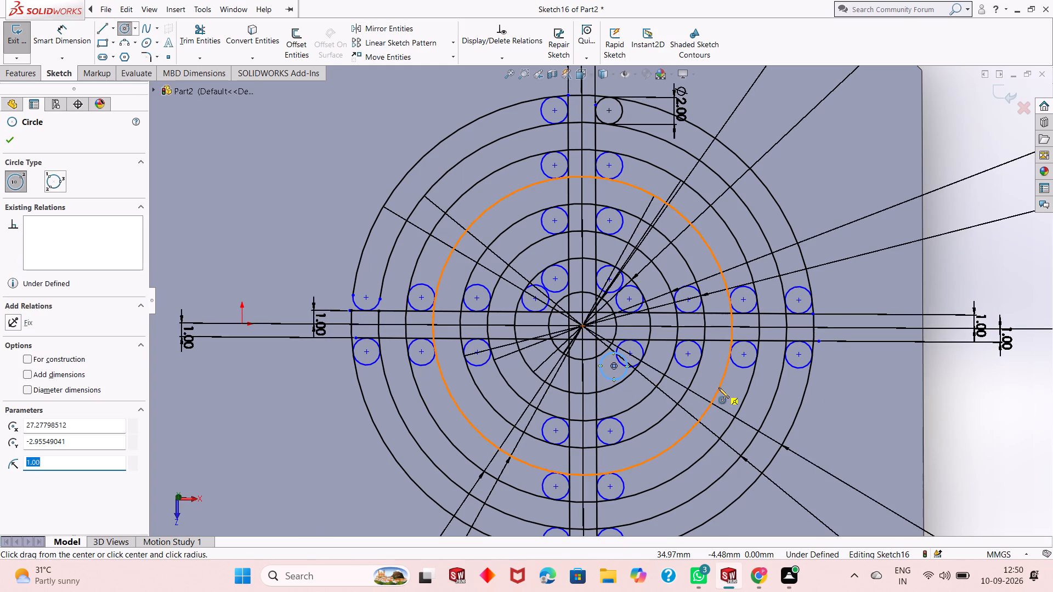
{"action": "right_click", "coordinate": [718, 388]}
{"action": "left_click", "coordinate": [733, 395]}
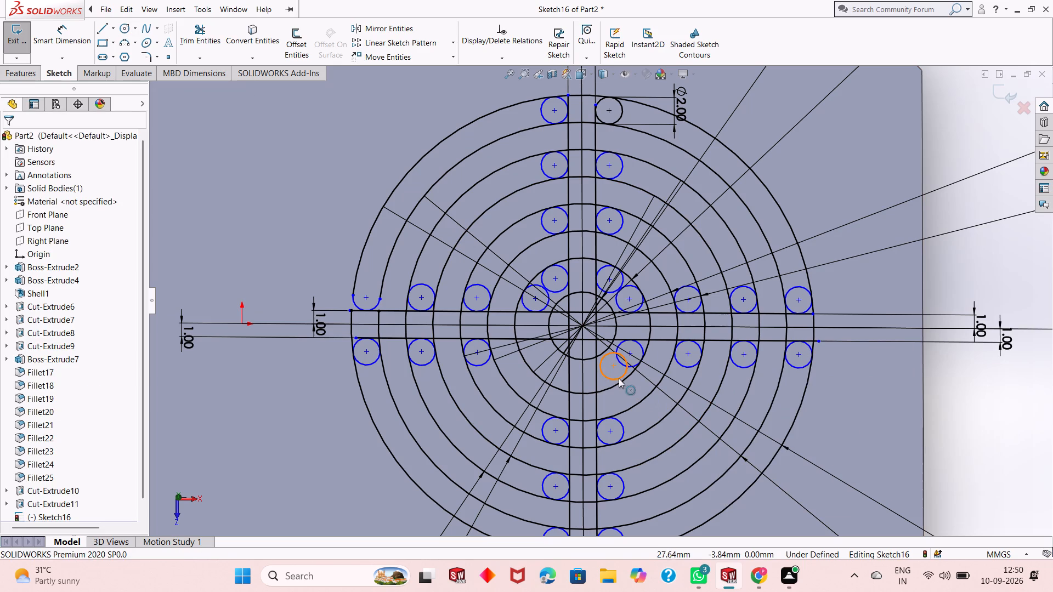
Make the new circle tangent to the right vertical rib line and to the second ring from the centre.
{"action": "left_click", "coordinate": [616, 378]}
{"action": "left_click", "coordinate": [593, 384], "text": "ctrl"}
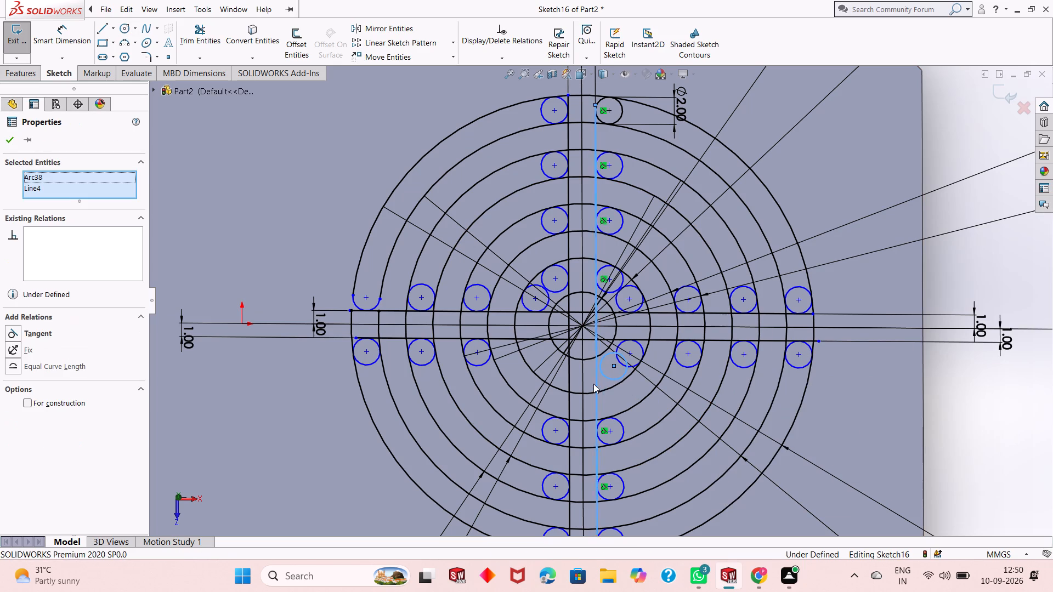
{"action": "left_click", "coordinate": [627, 340]}
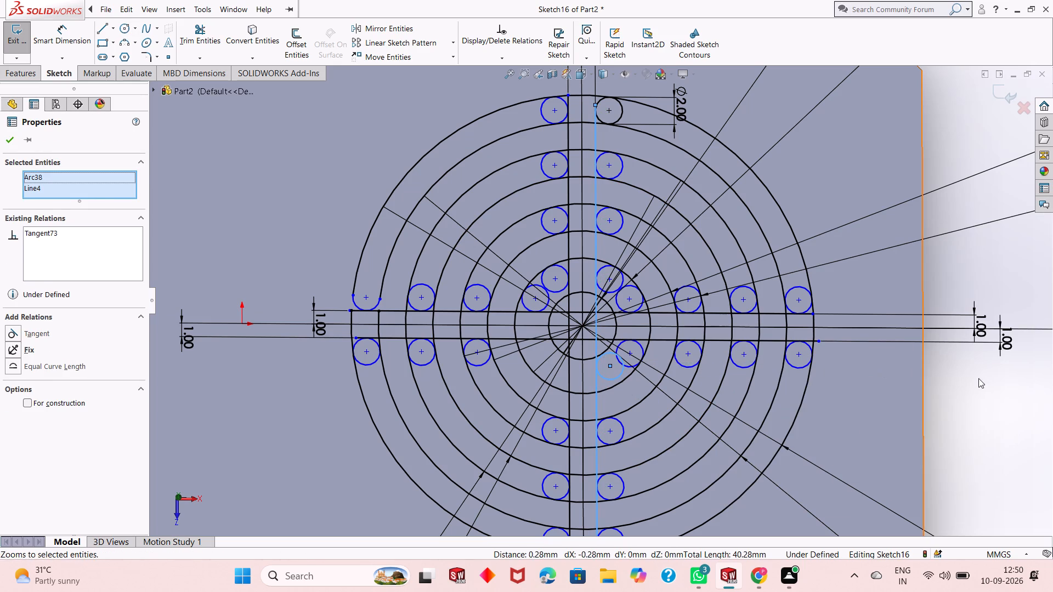
{"action": "left_click", "coordinate": [979, 379]}
{"action": "left_click", "coordinate": [611, 377]}
{"action": "left_click", "coordinate": [611, 387], "text": "ctrl"}
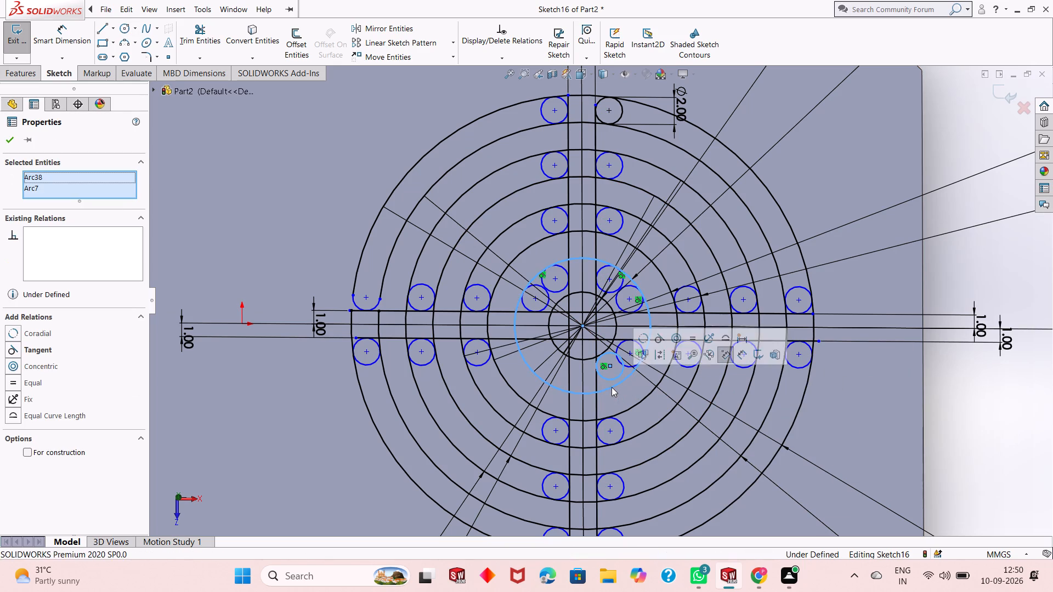
{"action": "left_click", "coordinate": [659, 338]}
{"action": "left_click", "coordinate": [985, 405]}
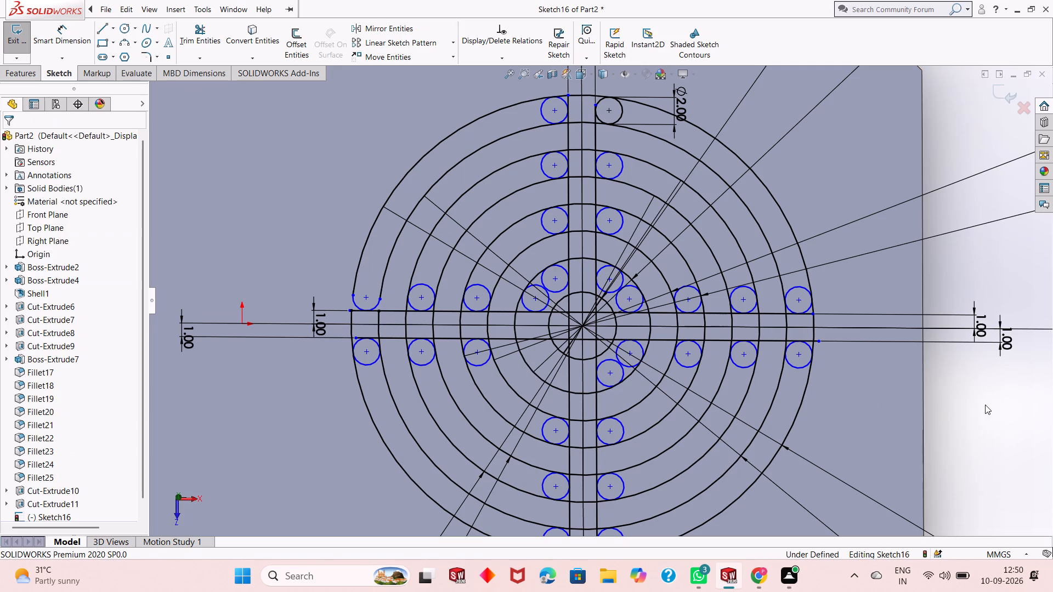
Sketch a circle of 1 mm radius between the two innermost rings, beside the left vertical rib line in the lower half.
{"action": "key", "text": "c"}
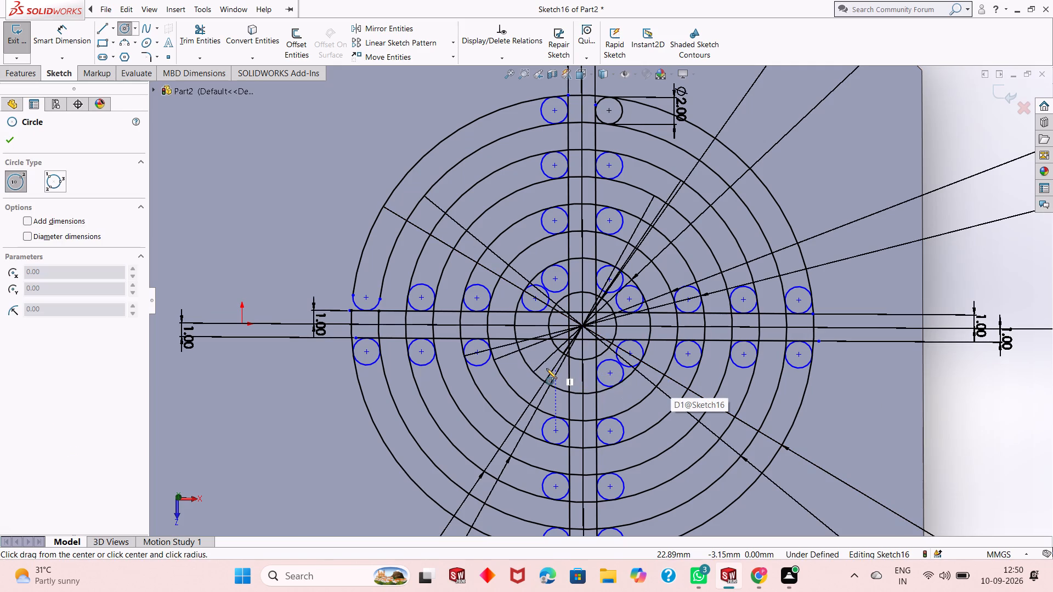
{"action": "left_click", "coordinate": [552, 372]}
{"action": "key", "text": "1"}
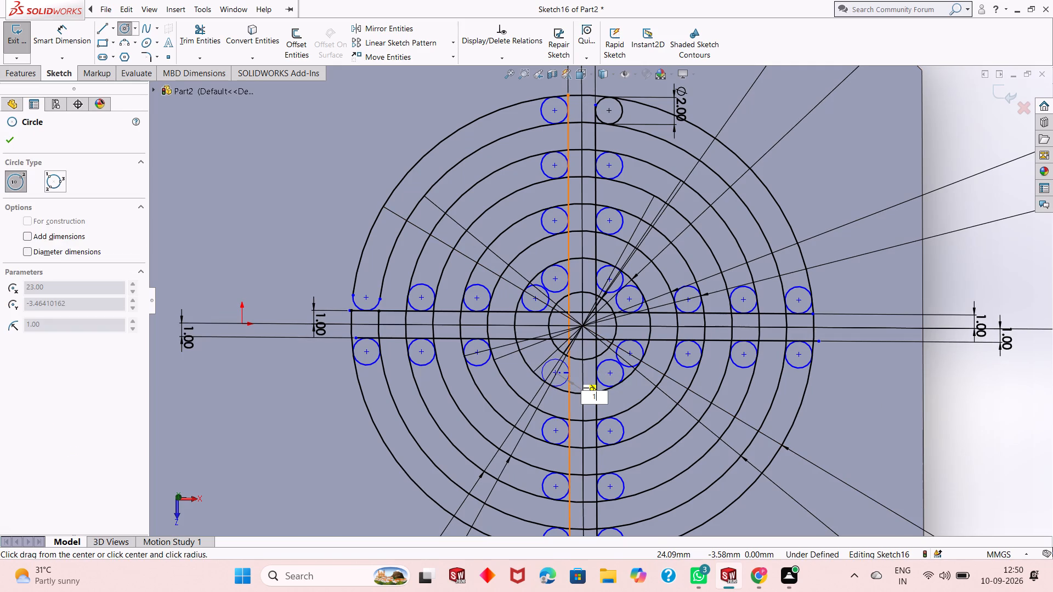
{"action": "key", "text": "Return"}
{"action": "right_click", "coordinate": [570, 375]}
{"action": "left_click", "coordinate": [581, 381]}
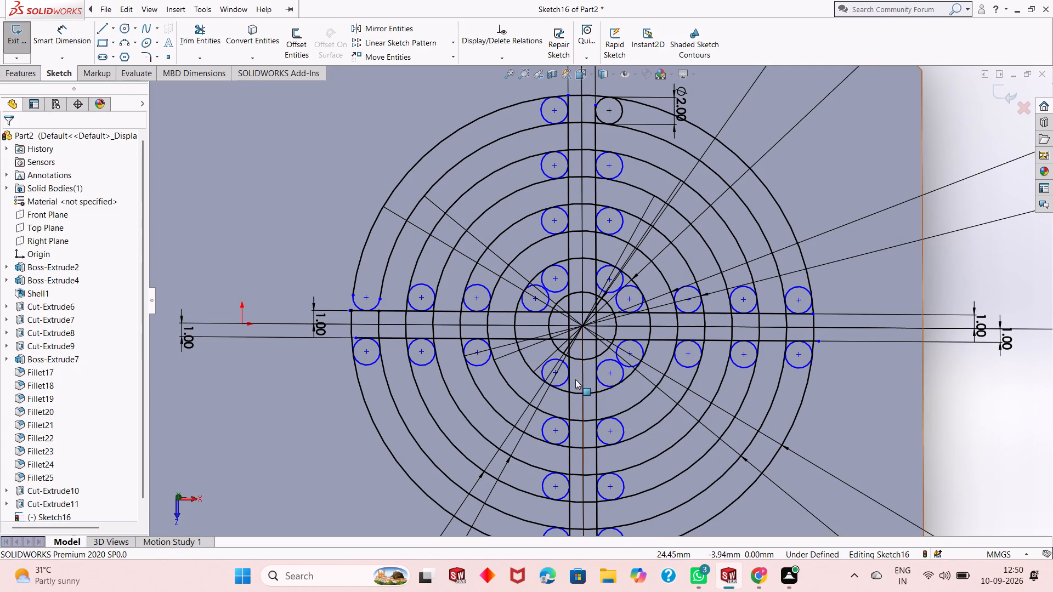
Make the new circle tangent to the left vertical rib line and to the second ring from the centre.
{"action": "left_click", "coordinate": [562, 382]}
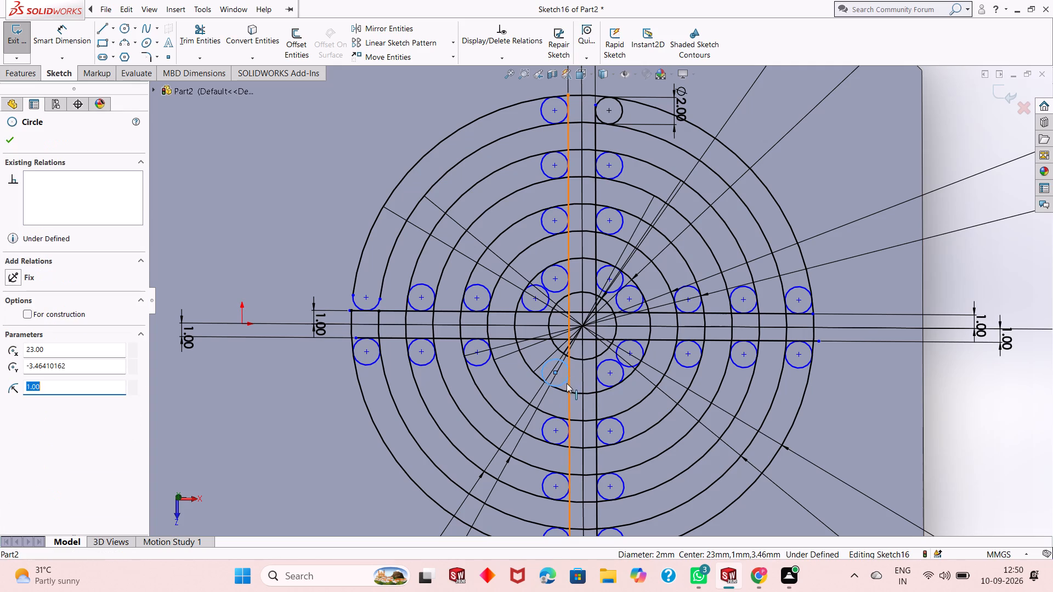
{"action": "left_click", "coordinate": [568, 385], "text": "ctrl"}
{"action": "left_click", "coordinate": [602, 339]}
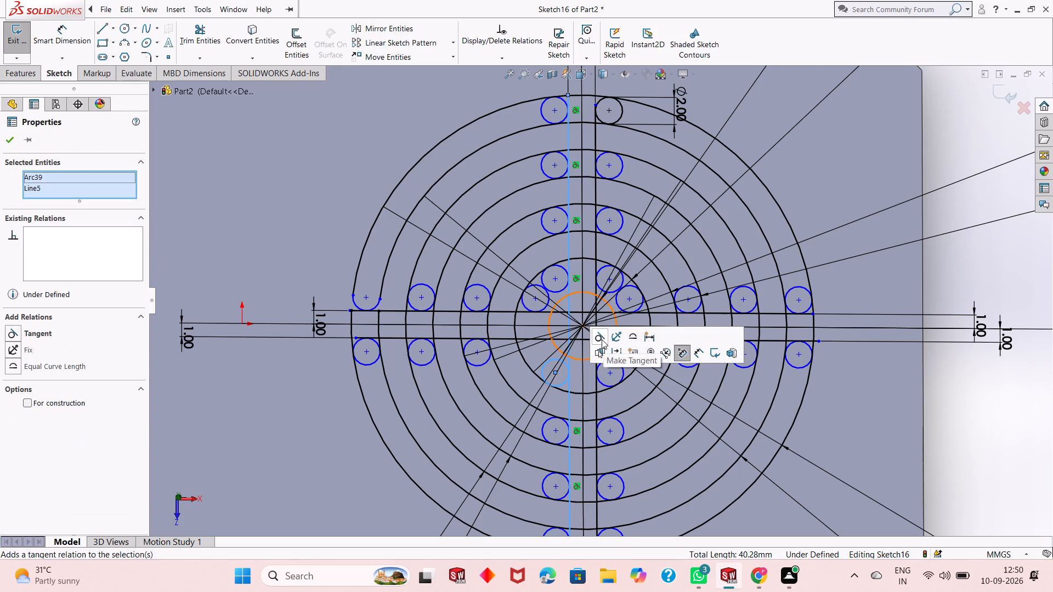
{"action": "left_click", "coordinate": [560, 385]}
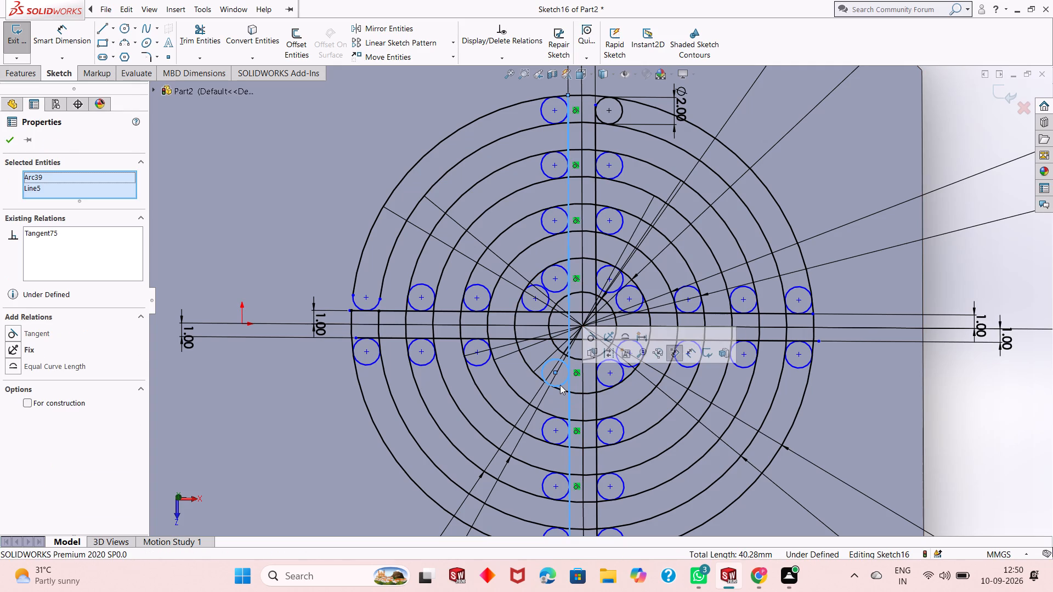
{"action": "key", "text": "Escape"}
{"action": "key", "text": "Escape"}
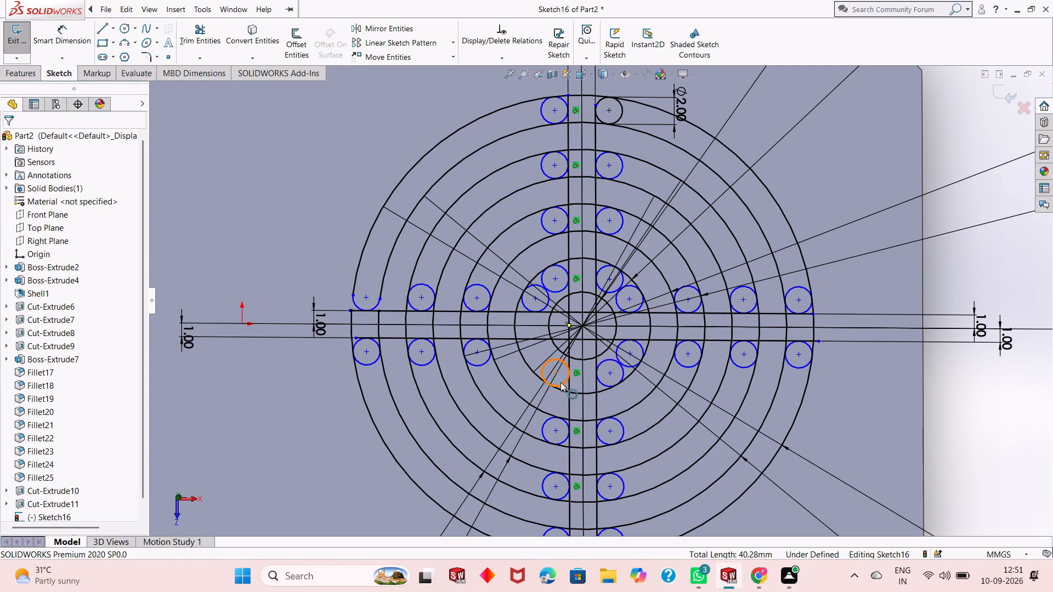
{"action": "left_click", "coordinate": [561, 382]}
{"action": "left_click", "coordinate": [565, 390], "text": "ctrl"}
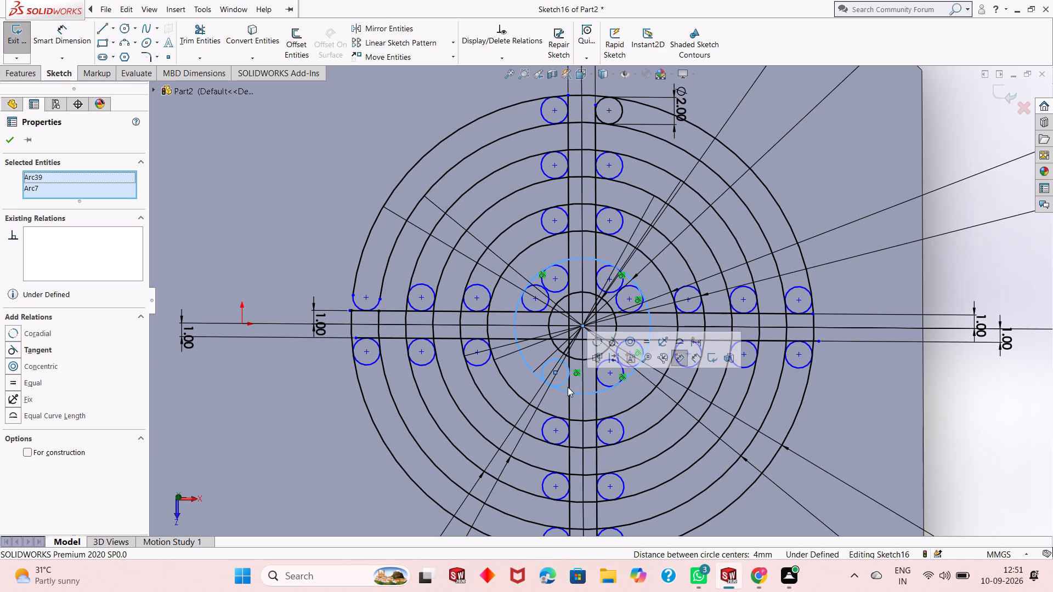
{"action": "left_click", "coordinate": [605, 348]}
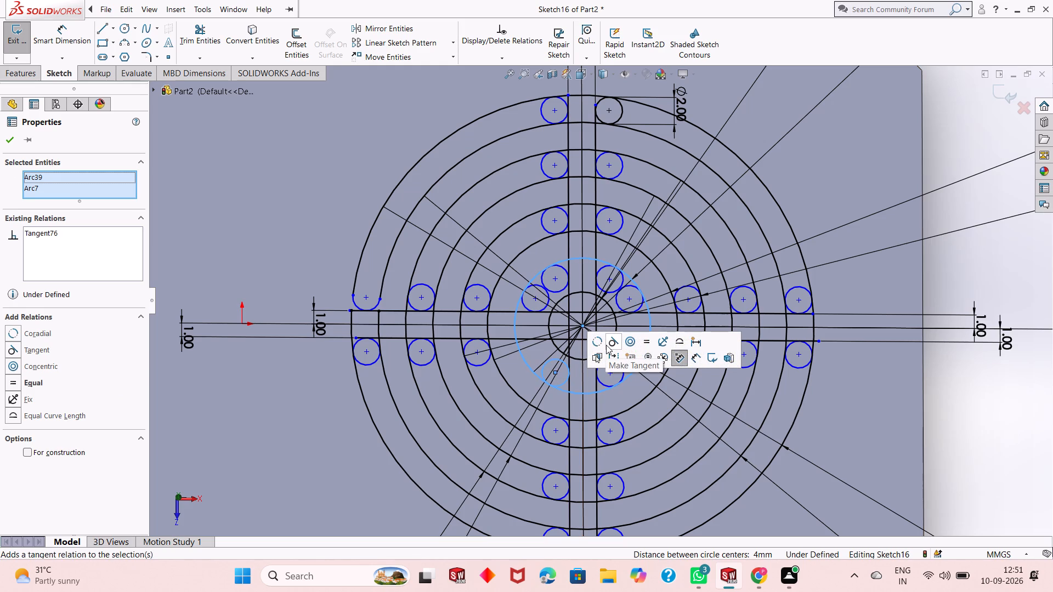
Sketch a circle of 1 mm radius between the two innermost rings, just below the lower horizontal rib line in the left half.
{"action": "key", "text": "c"}
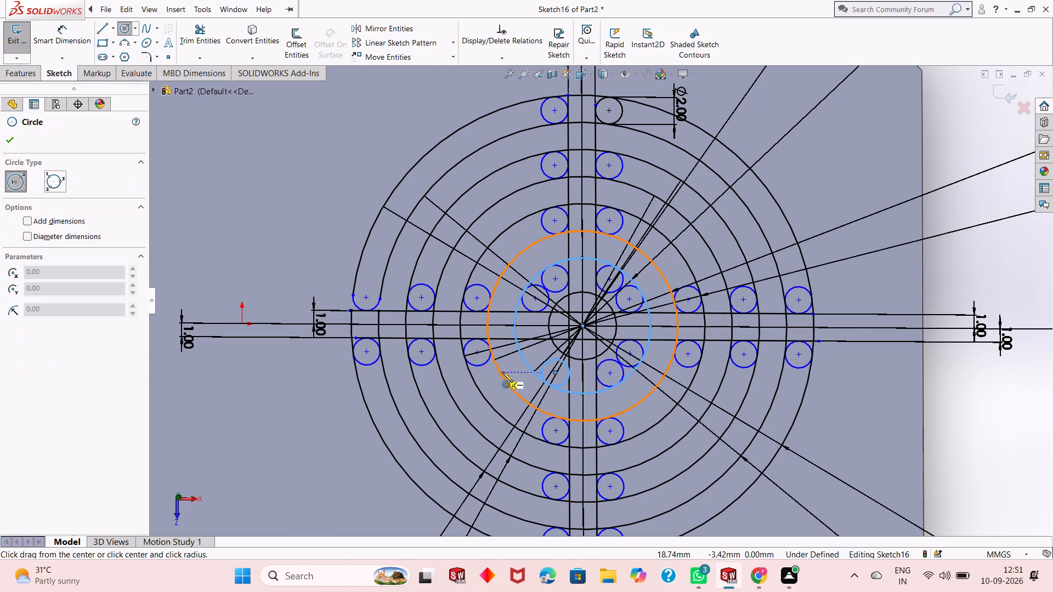
{"action": "left_click", "coordinate": [537, 348]}
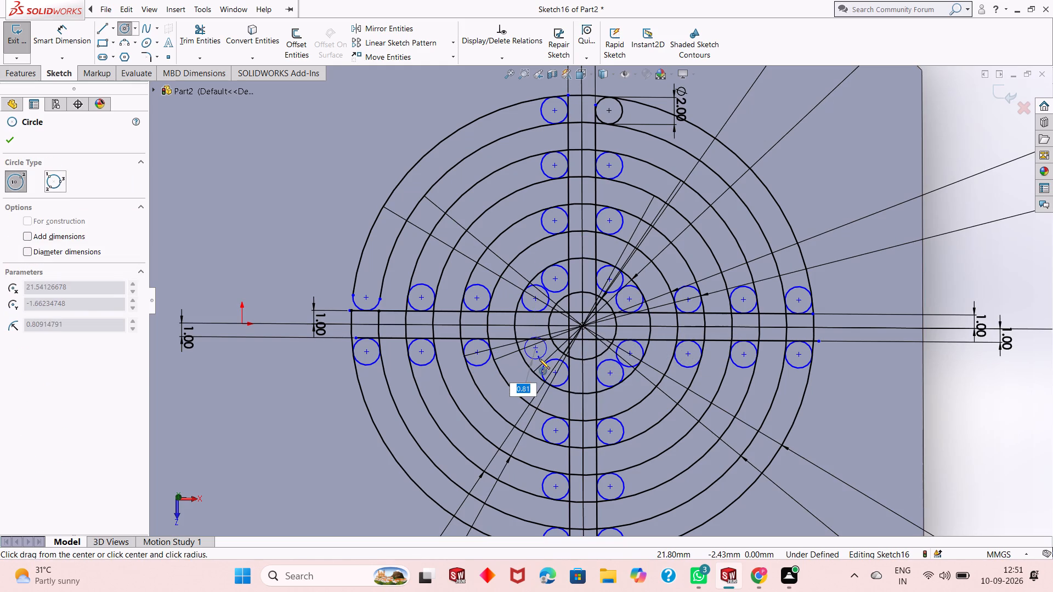
{"action": "key", "text": "1"}
{"action": "key", "text": "Return"}
{"action": "right_click", "coordinate": [539, 360]}
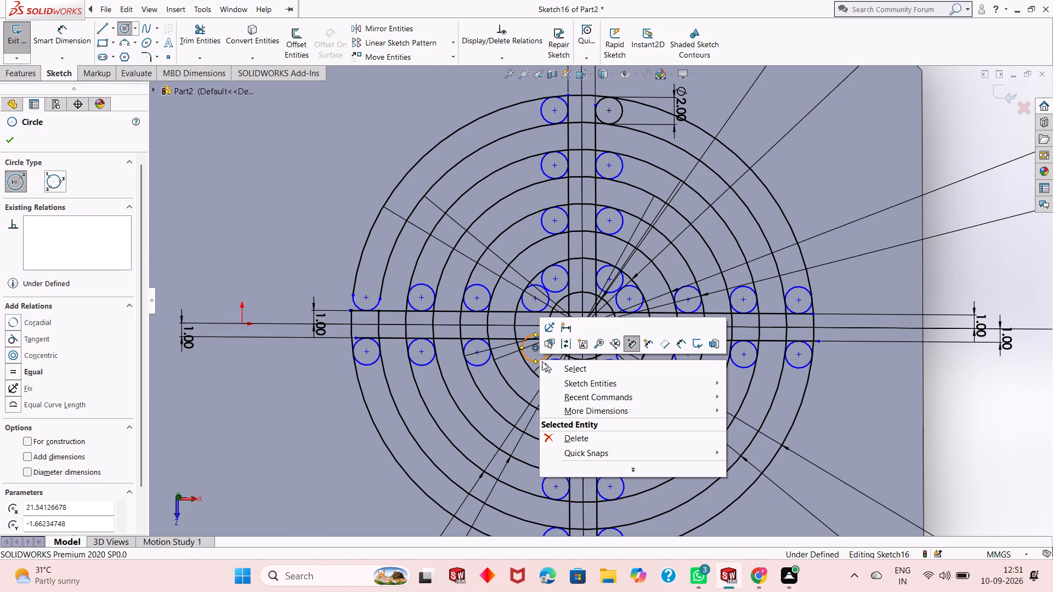
{"action": "left_click", "coordinate": [547, 364]}
Make the new circle tangent to the lower horizontal rib line and to the second ring from the centre.
{"action": "left_click", "coordinate": [548, 348]}
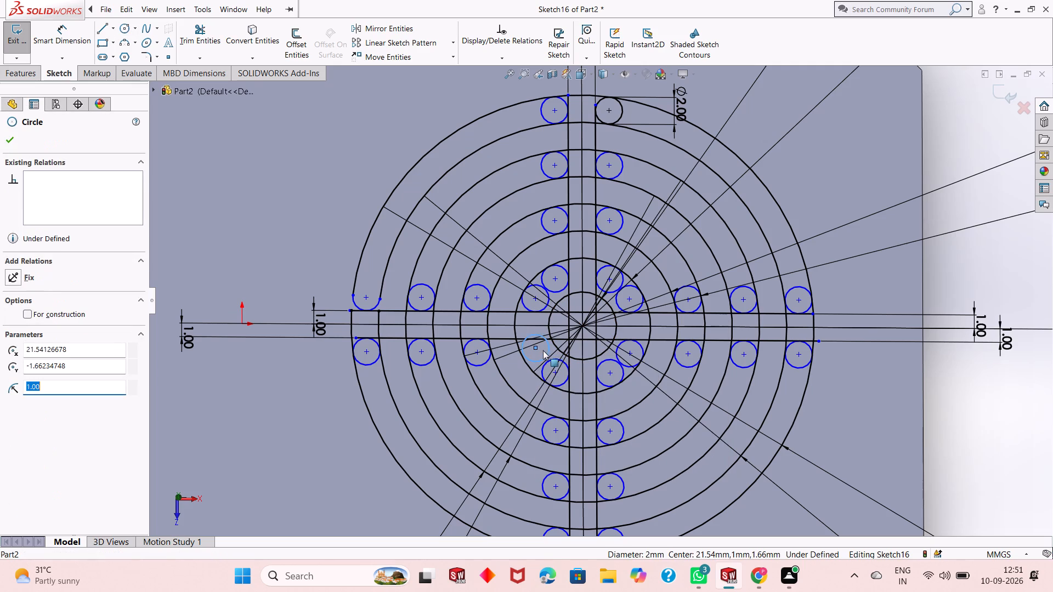
{"action": "left_click", "coordinate": [507, 337], "text": "ctrl"}
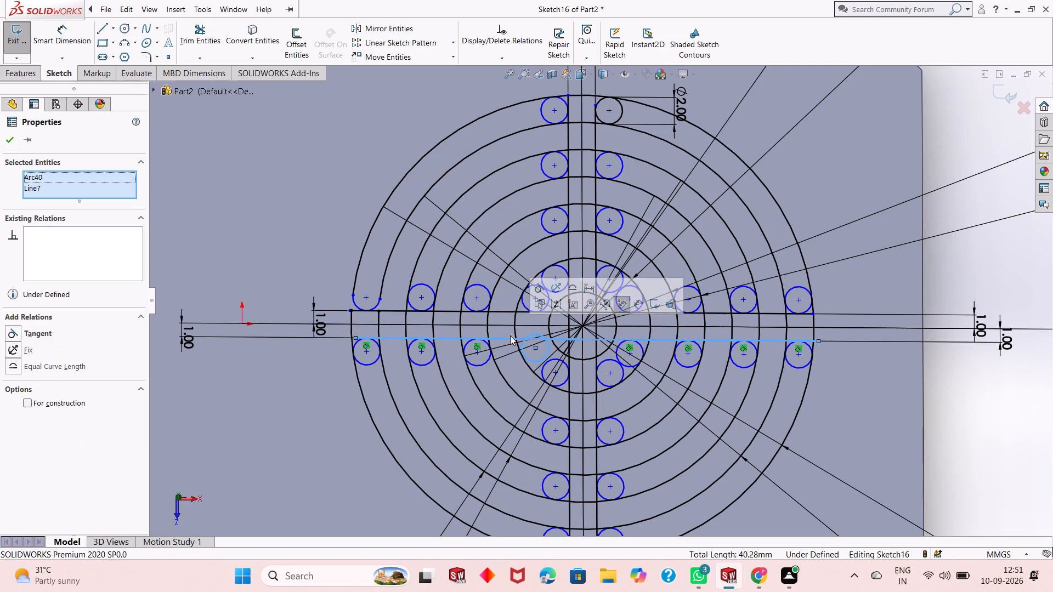
{"action": "left_click", "coordinate": [542, 294]}
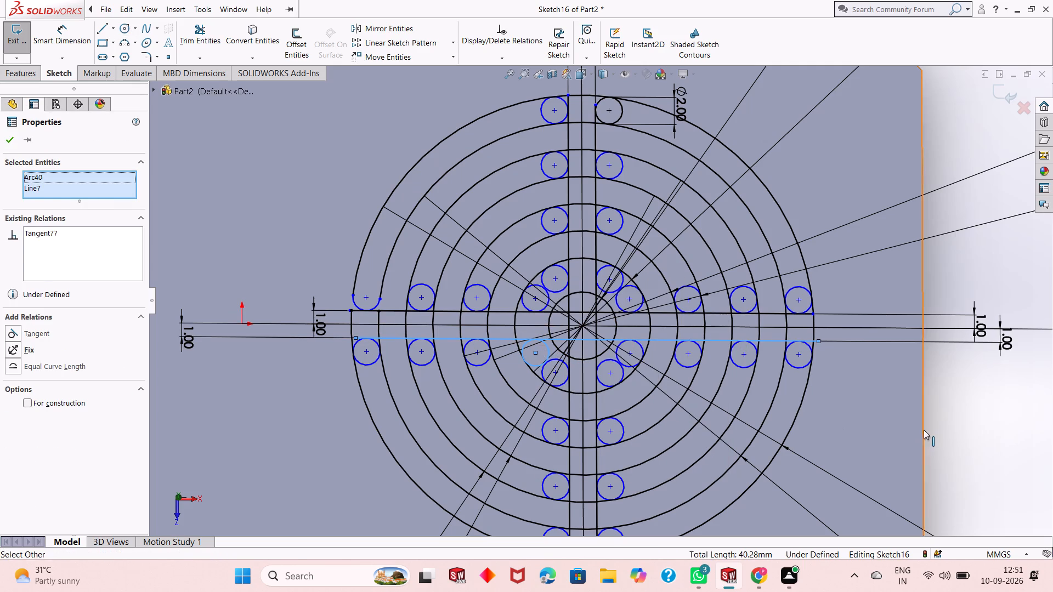
{"action": "left_click", "coordinate": [924, 430]}
{"action": "left_click", "coordinate": [952, 419]}
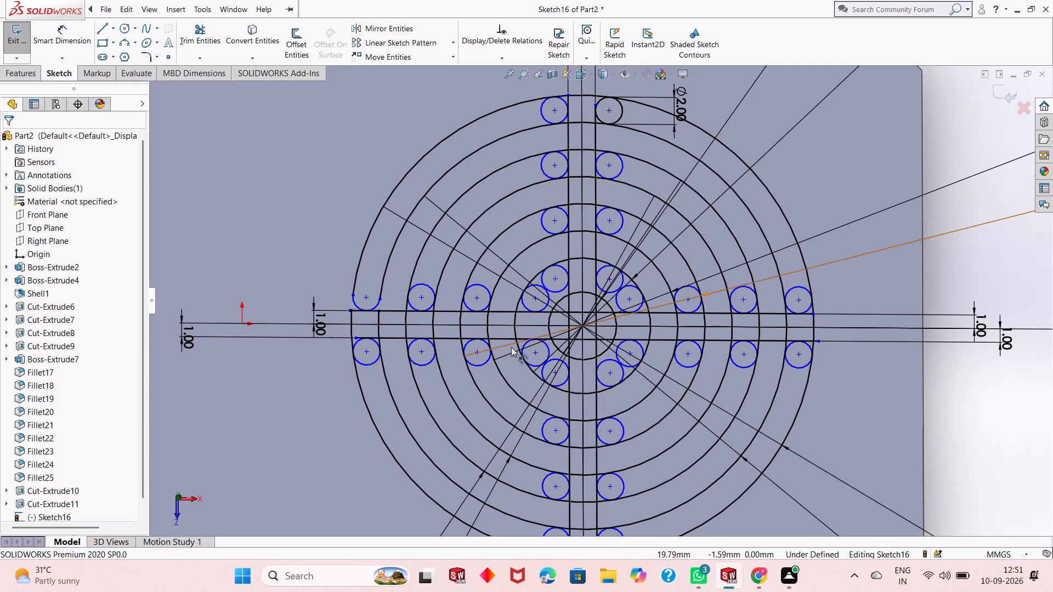
{"action": "left_click", "coordinate": [546, 346]}
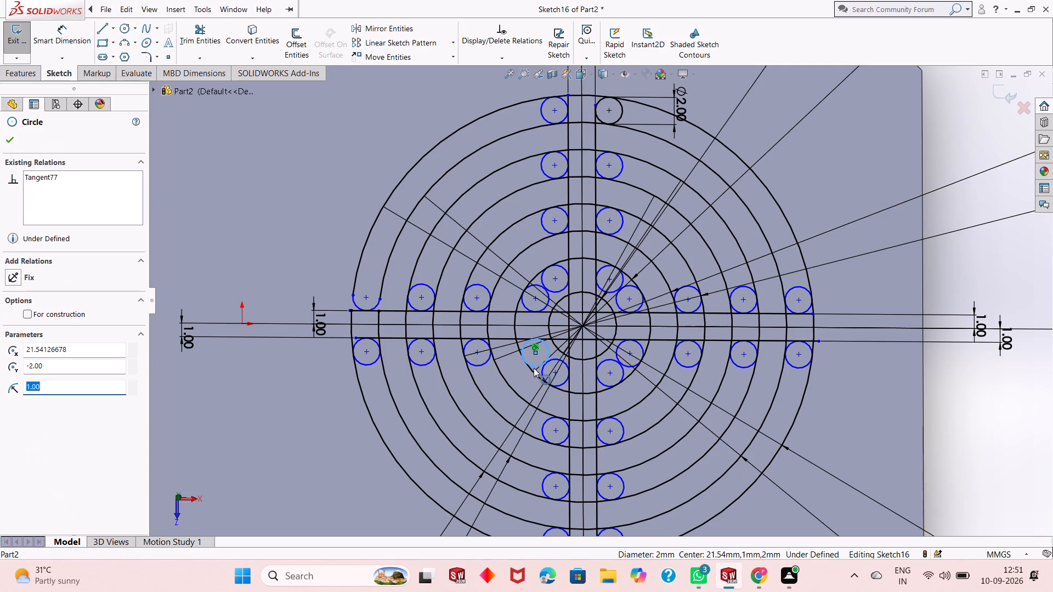
{"action": "left_click", "coordinate": [534, 368], "text": "ctrl"}
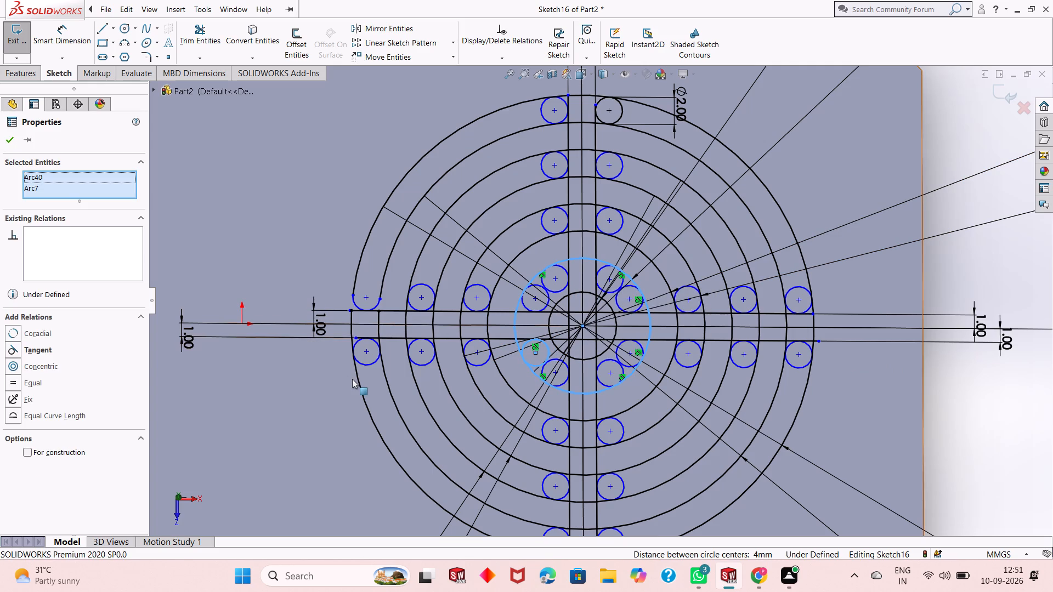
{"action": "key", "text": "Escape"}
{"action": "key", "text": "Escape"}
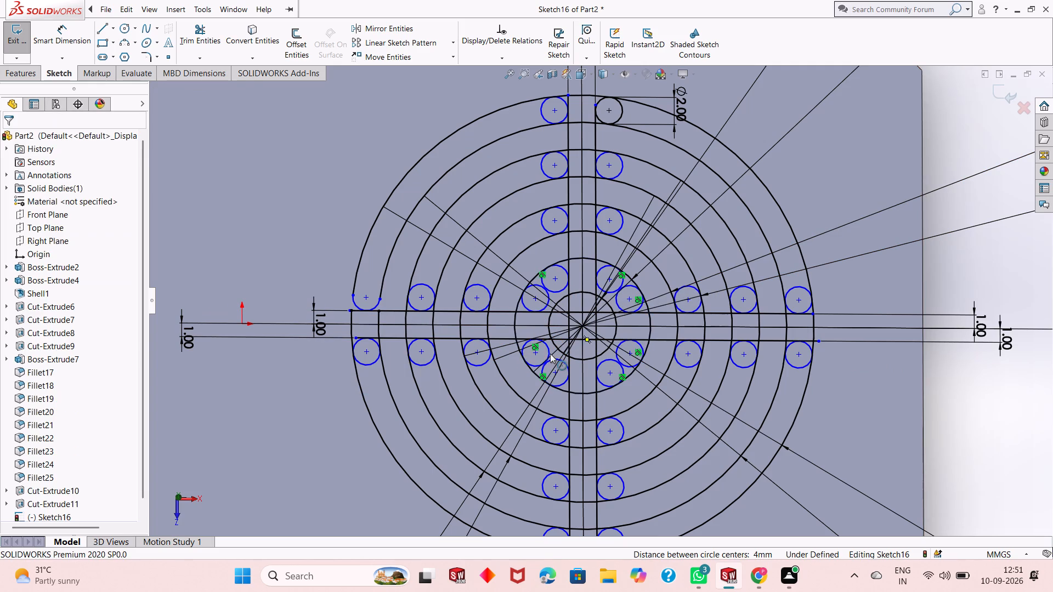
{"action": "key", "text": "Escape"}
{"action": "left_click", "coordinate": [548, 346]}
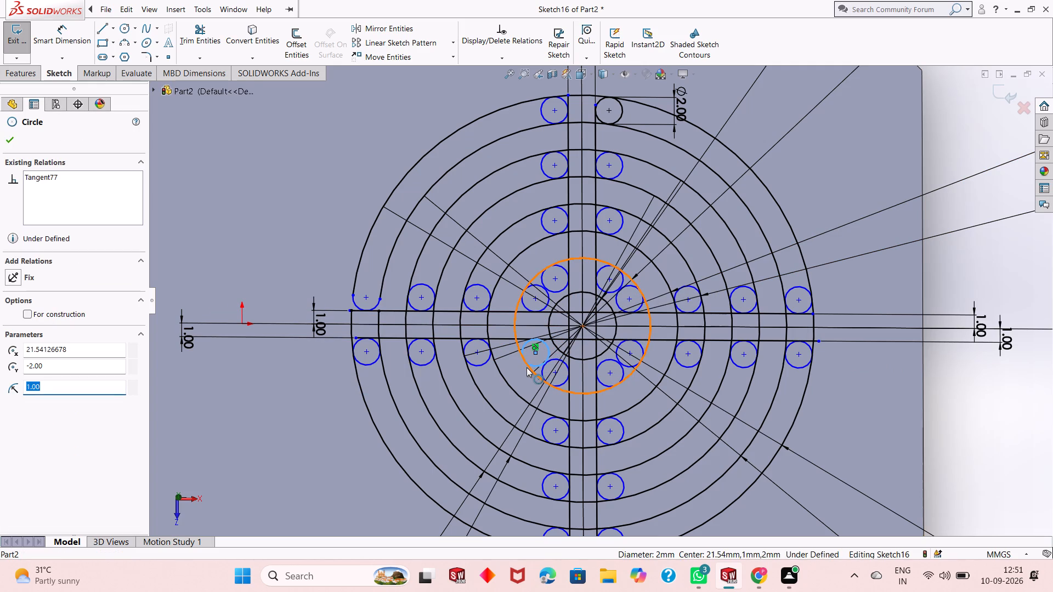
{"action": "left_click", "coordinate": [526, 367], "text": "ctrl"}
{"action": "left_click", "coordinate": [575, 319]}
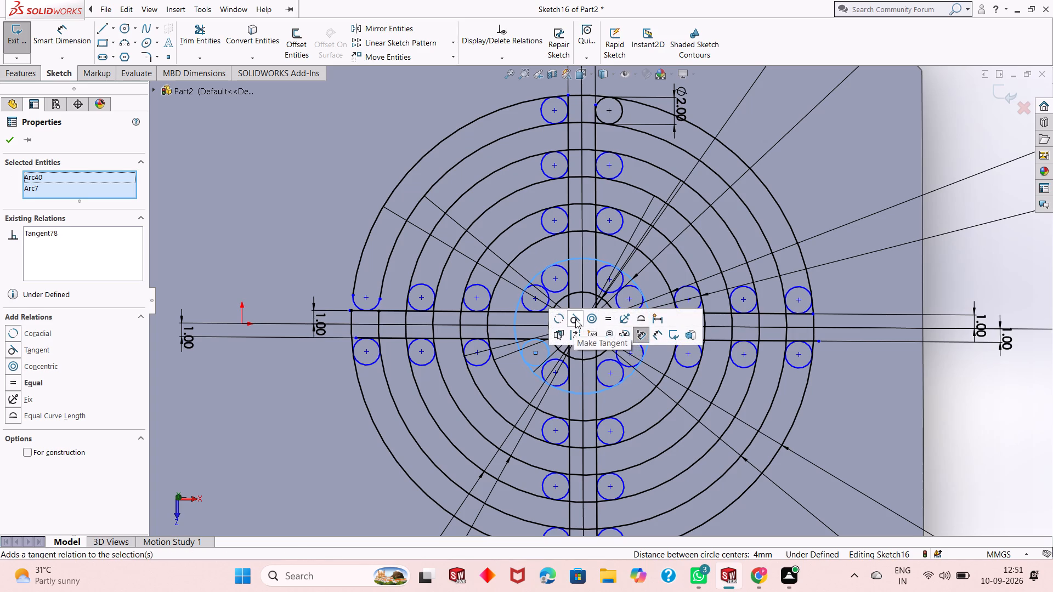
{"action": "key", "text": "Escape"}
{"action": "key", "text": "Escape"}
{"action": "key", "text": "Escape"}
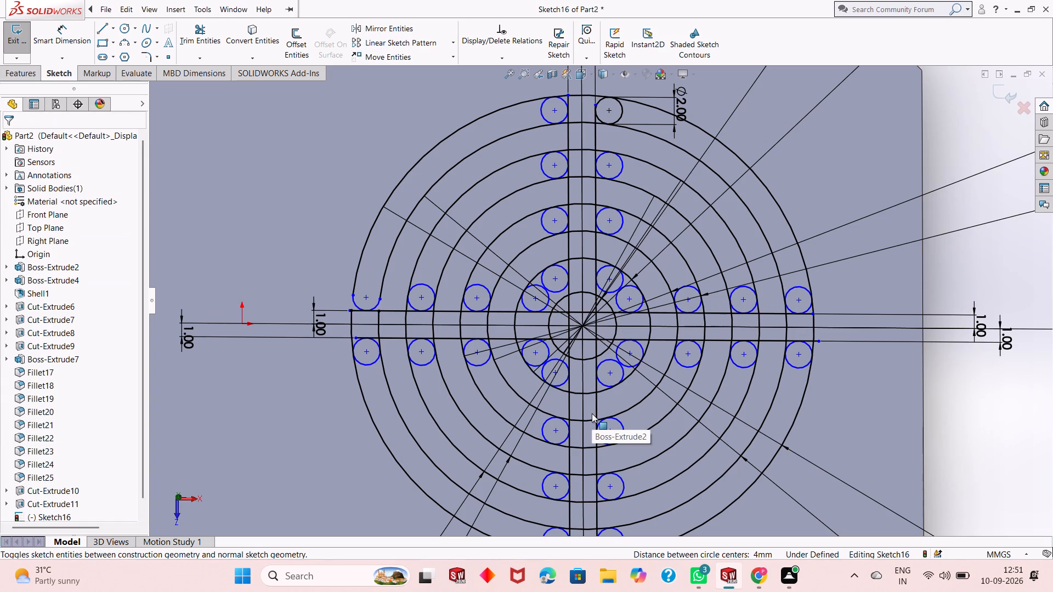
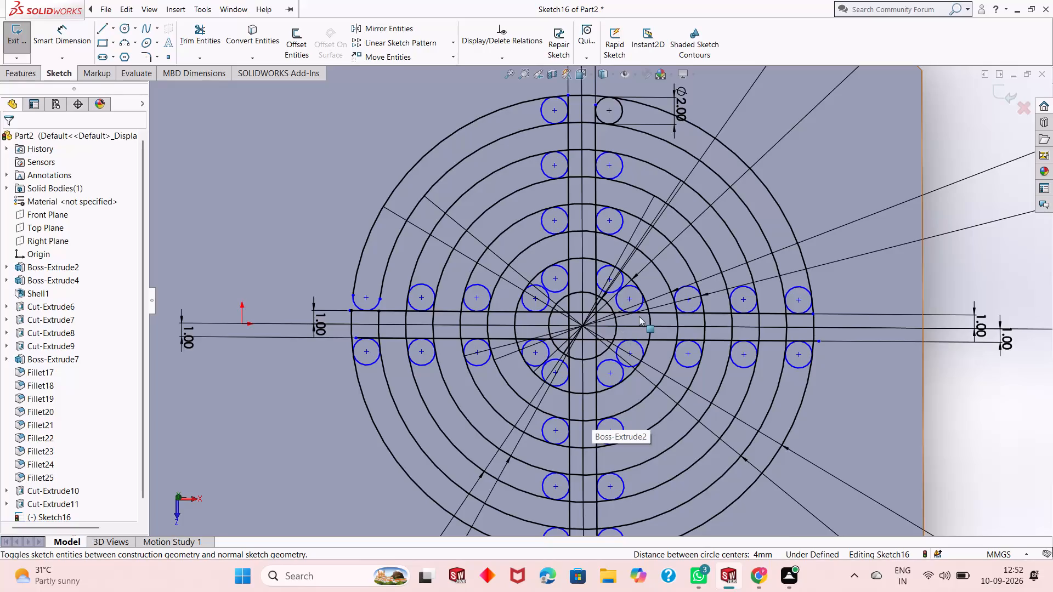
Set the diameter of the innermost concentric circle to 4 mm.
{"action": "key", "text": "Escape"}
{"action": "scroll", "coordinate": [598, 340], "scroll_direction": "up", "scroll_amount": 1}
{"action": "scroll", "coordinate": [743, 135], "scroll_direction": "up", "scroll_amount": 2}
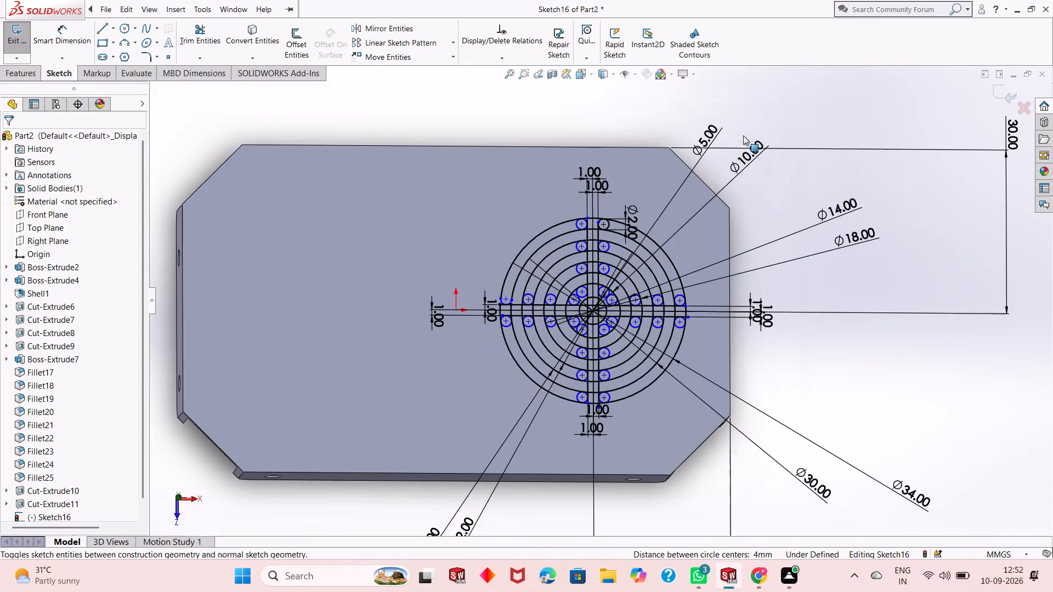
{"action": "double_click", "coordinate": [713, 135]}
{"action": "key", "text": "4"}
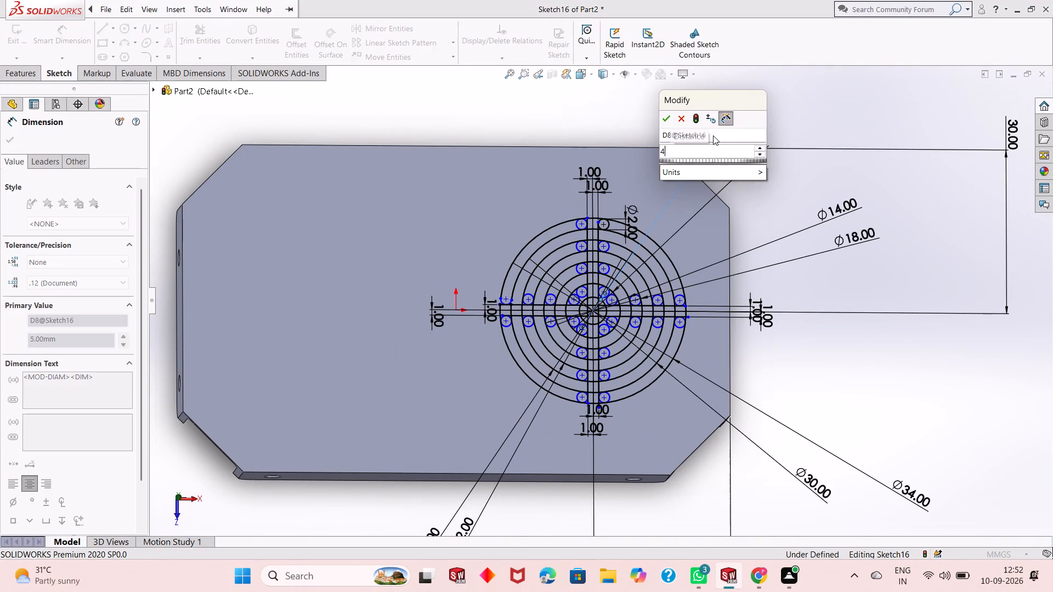
{"action": "key", "text": "Return"}
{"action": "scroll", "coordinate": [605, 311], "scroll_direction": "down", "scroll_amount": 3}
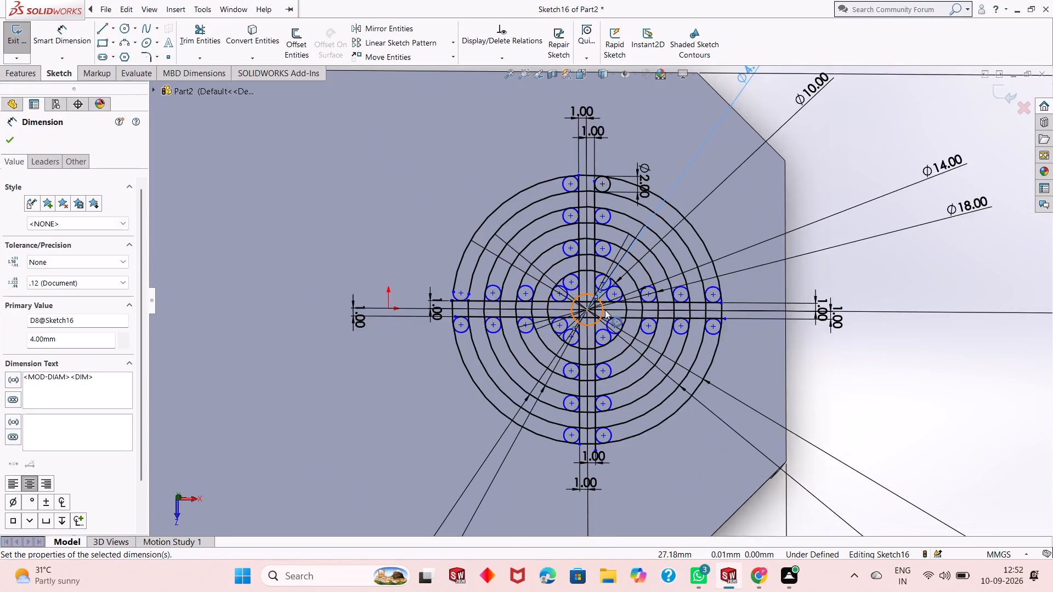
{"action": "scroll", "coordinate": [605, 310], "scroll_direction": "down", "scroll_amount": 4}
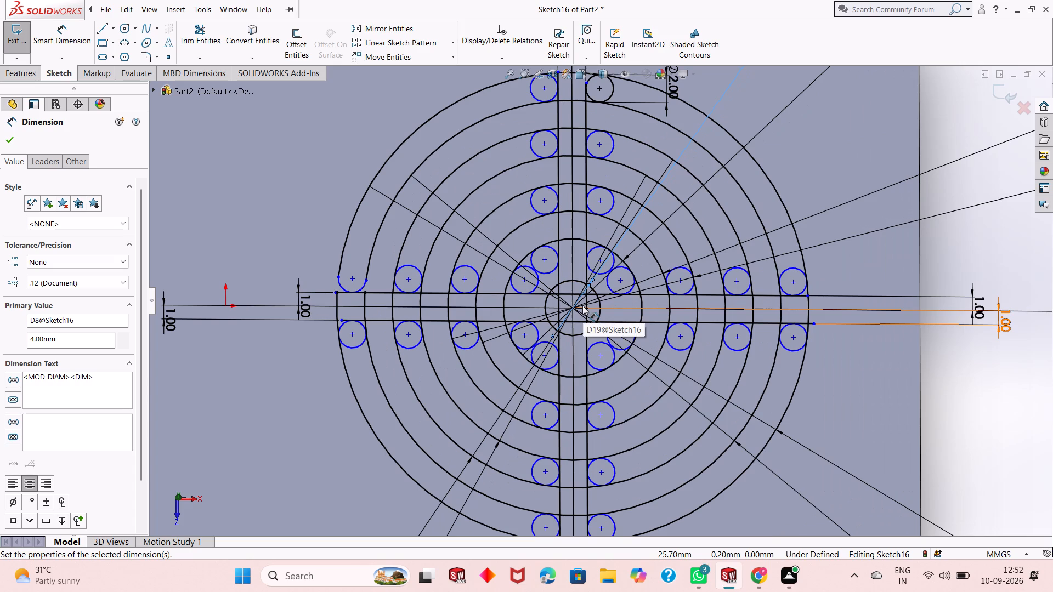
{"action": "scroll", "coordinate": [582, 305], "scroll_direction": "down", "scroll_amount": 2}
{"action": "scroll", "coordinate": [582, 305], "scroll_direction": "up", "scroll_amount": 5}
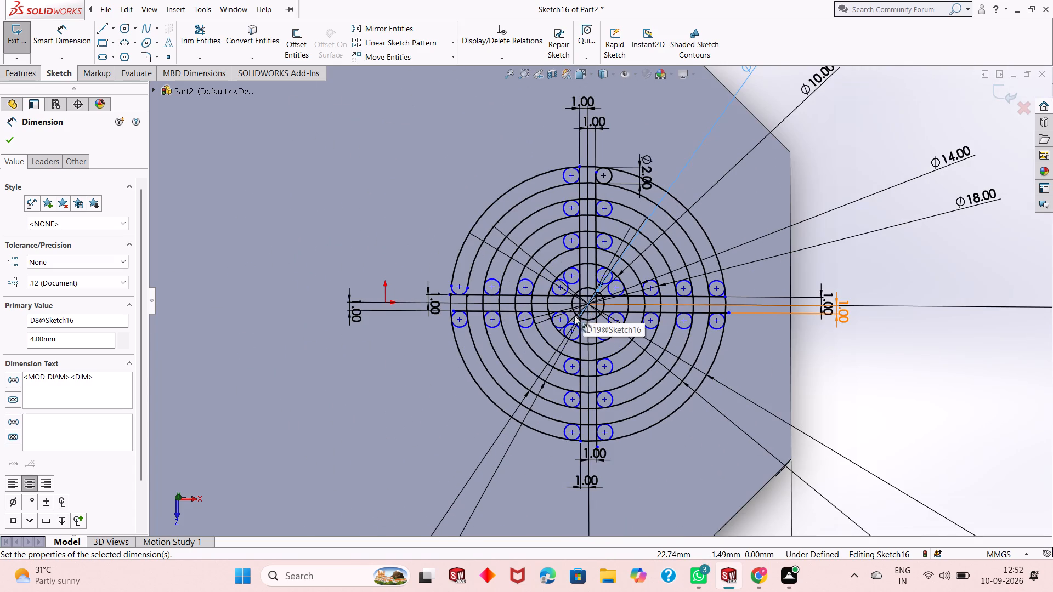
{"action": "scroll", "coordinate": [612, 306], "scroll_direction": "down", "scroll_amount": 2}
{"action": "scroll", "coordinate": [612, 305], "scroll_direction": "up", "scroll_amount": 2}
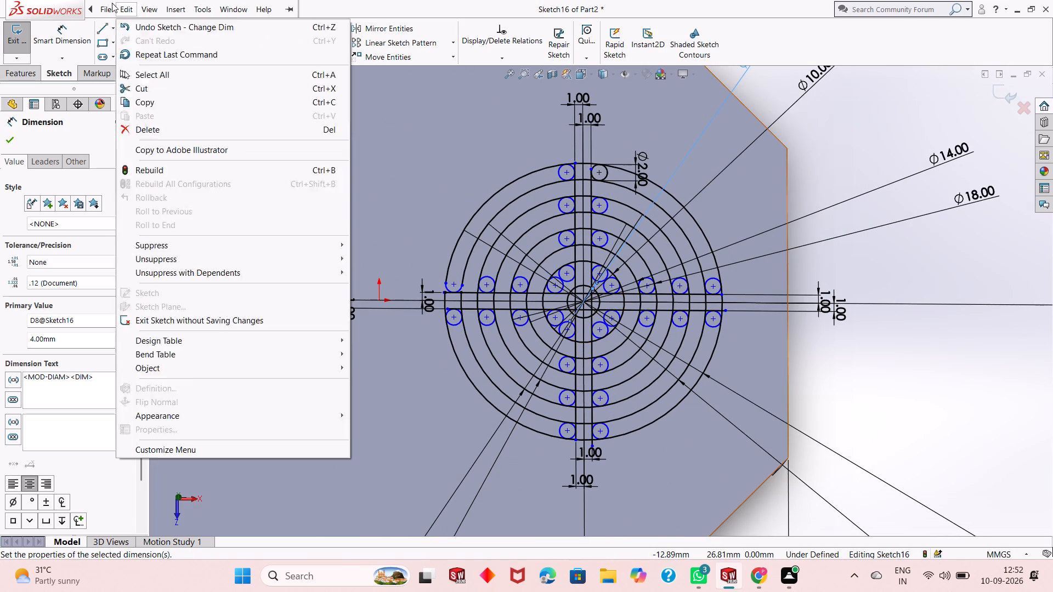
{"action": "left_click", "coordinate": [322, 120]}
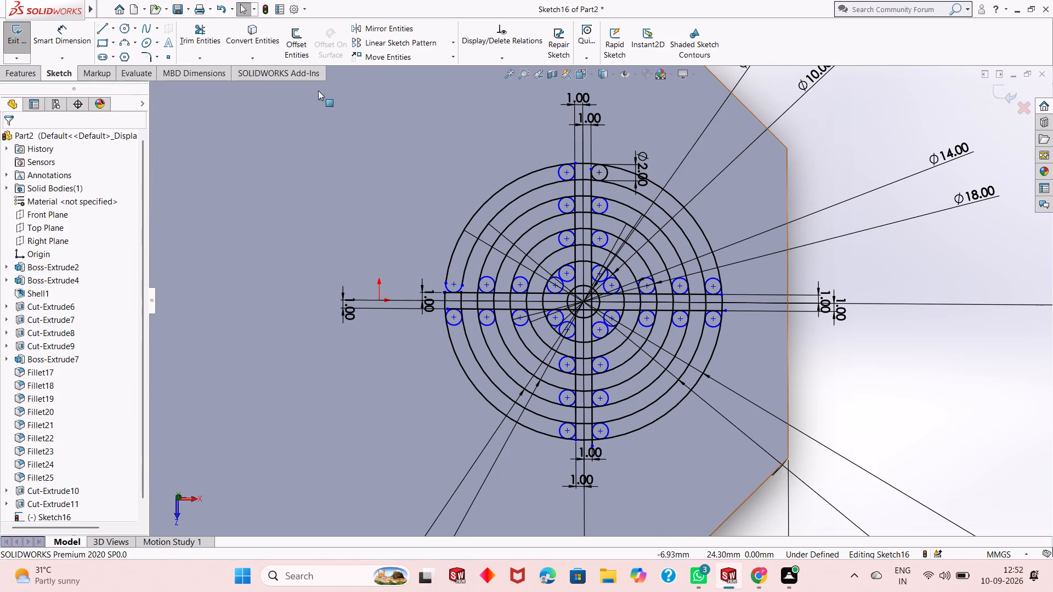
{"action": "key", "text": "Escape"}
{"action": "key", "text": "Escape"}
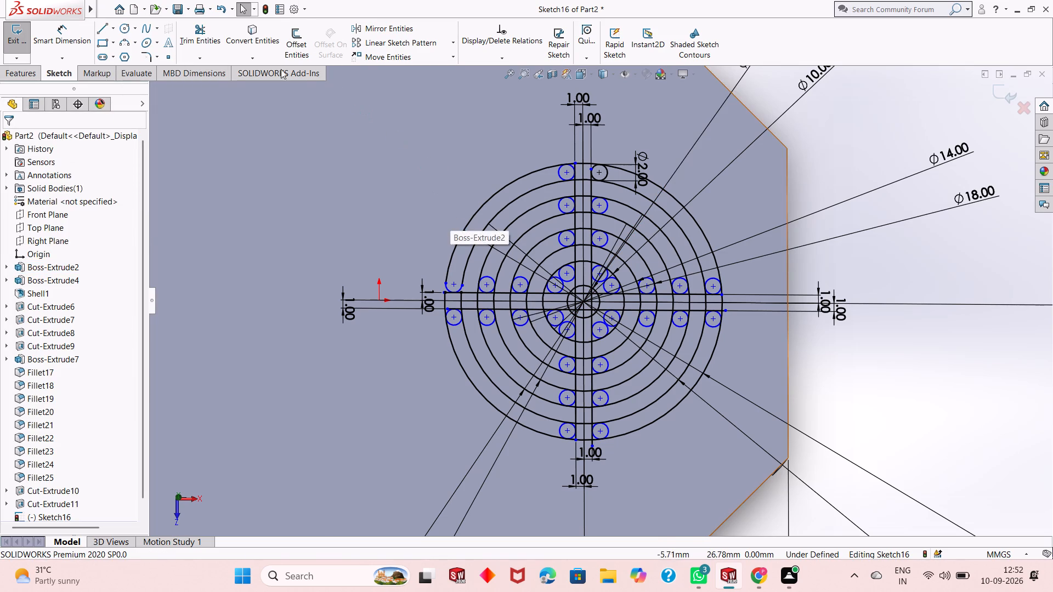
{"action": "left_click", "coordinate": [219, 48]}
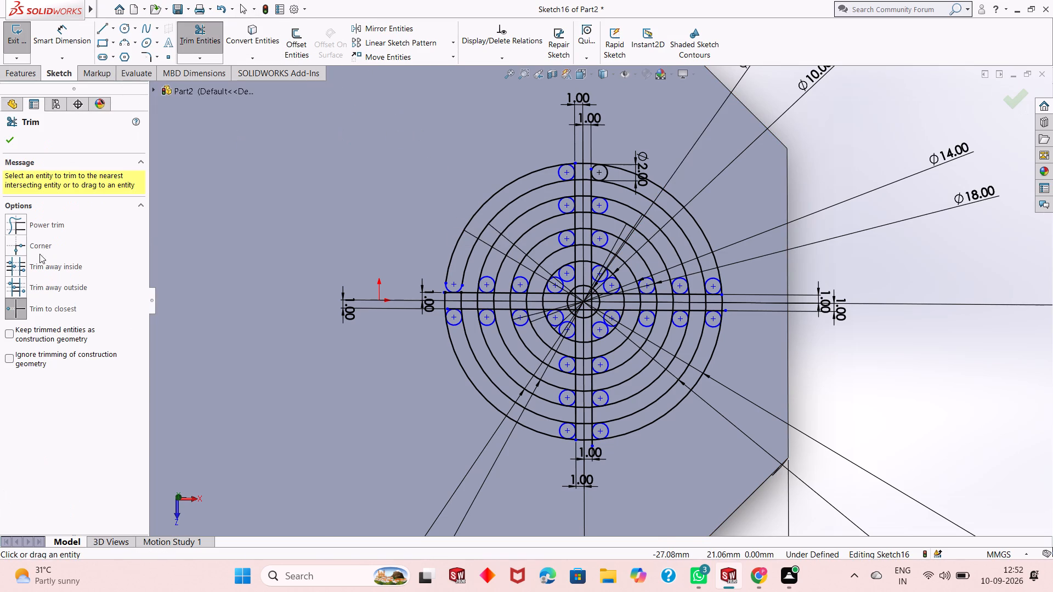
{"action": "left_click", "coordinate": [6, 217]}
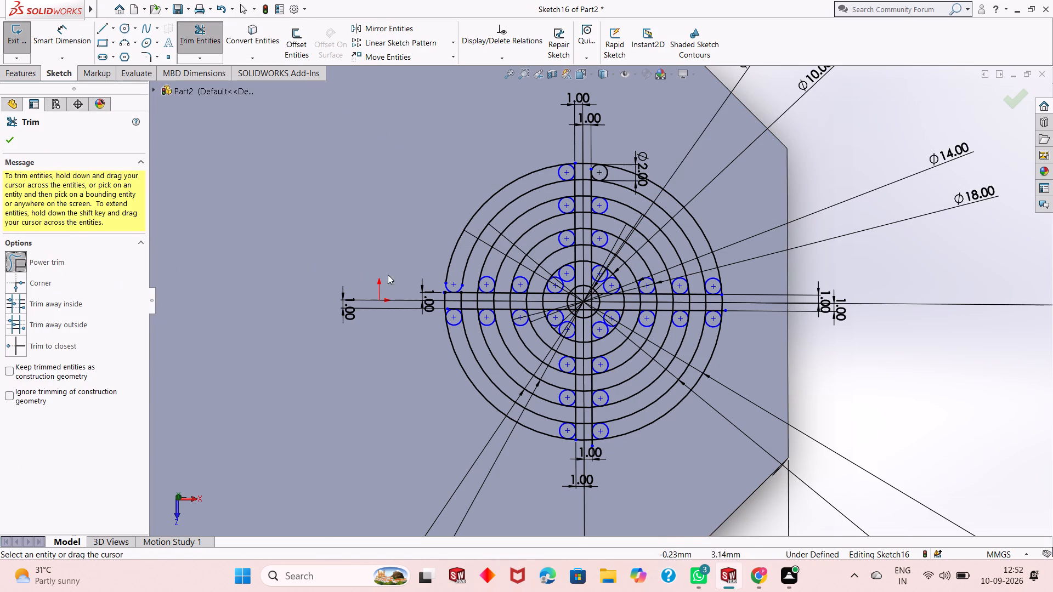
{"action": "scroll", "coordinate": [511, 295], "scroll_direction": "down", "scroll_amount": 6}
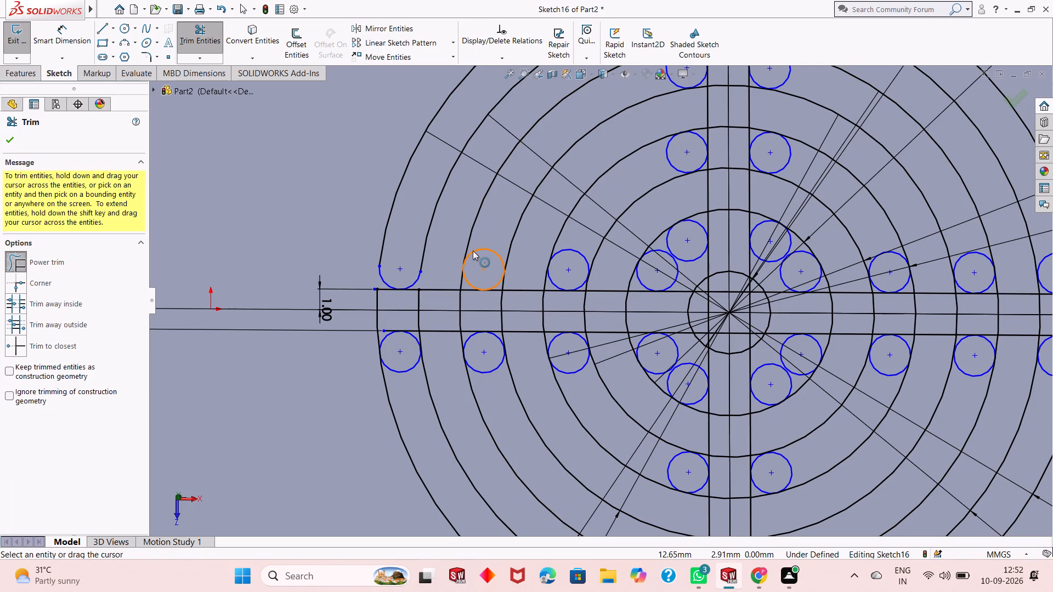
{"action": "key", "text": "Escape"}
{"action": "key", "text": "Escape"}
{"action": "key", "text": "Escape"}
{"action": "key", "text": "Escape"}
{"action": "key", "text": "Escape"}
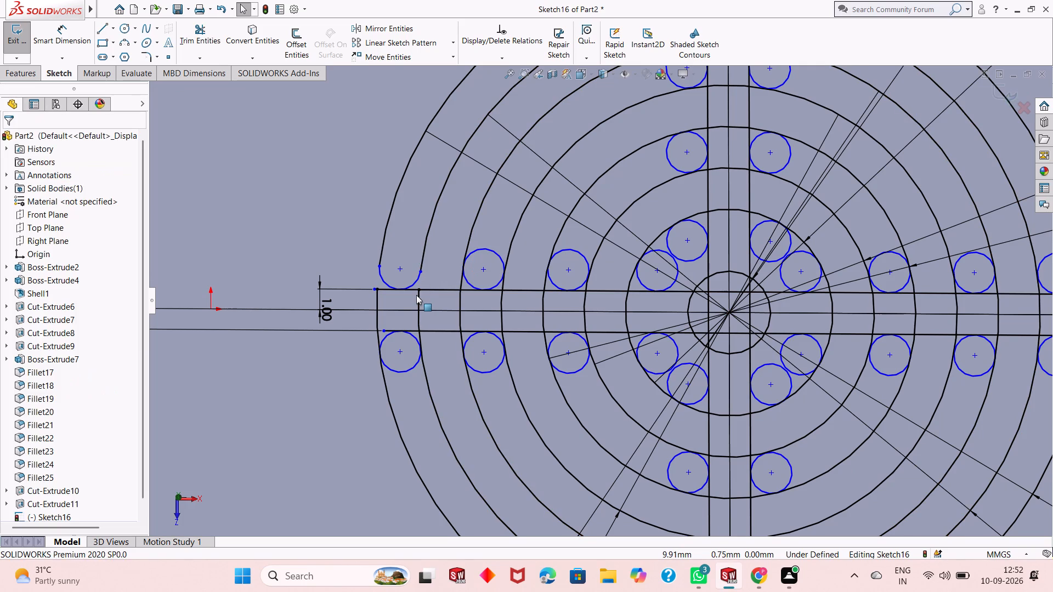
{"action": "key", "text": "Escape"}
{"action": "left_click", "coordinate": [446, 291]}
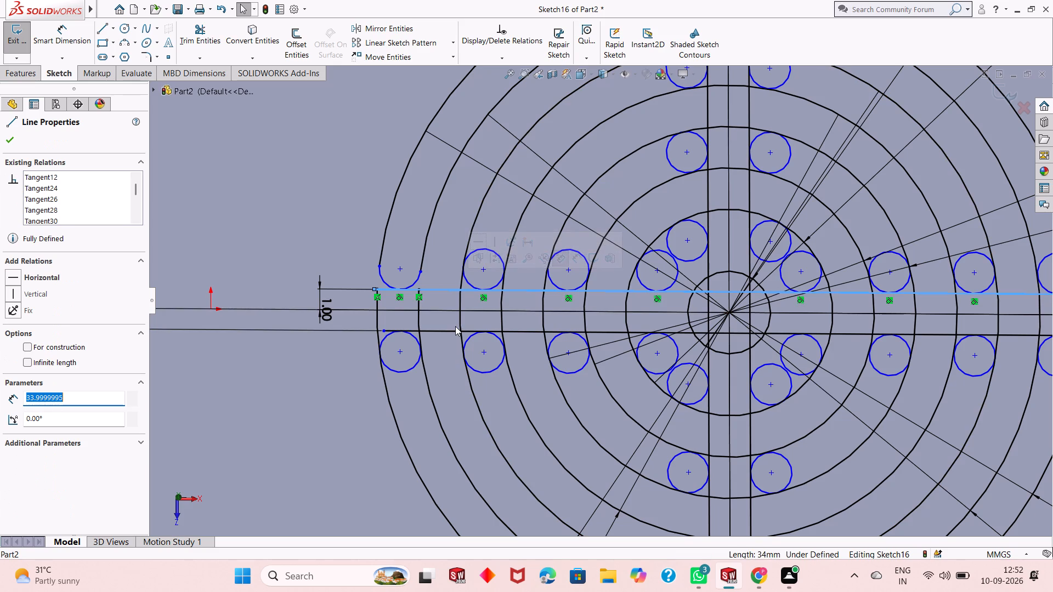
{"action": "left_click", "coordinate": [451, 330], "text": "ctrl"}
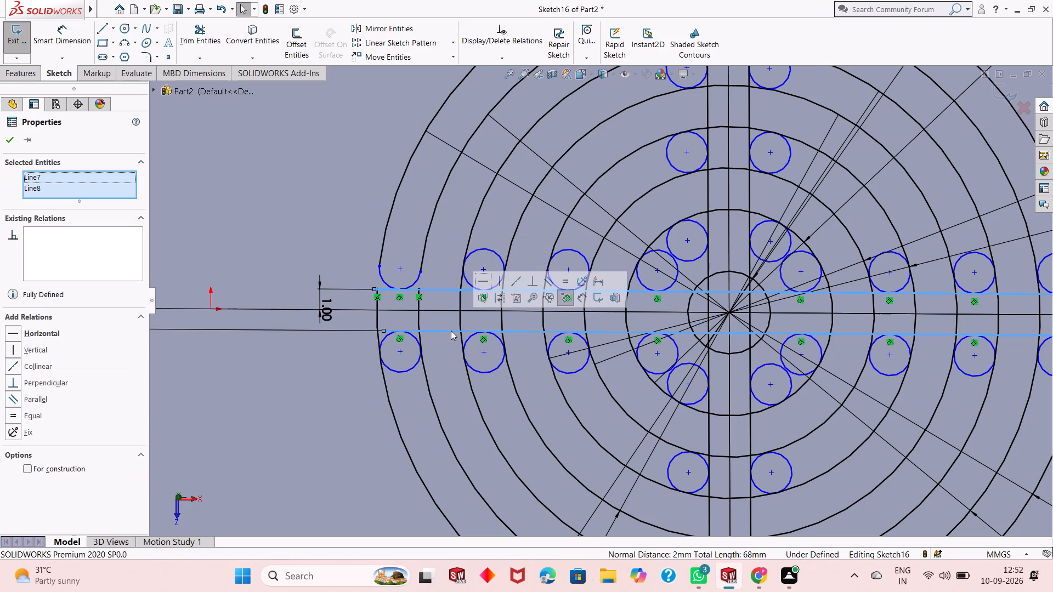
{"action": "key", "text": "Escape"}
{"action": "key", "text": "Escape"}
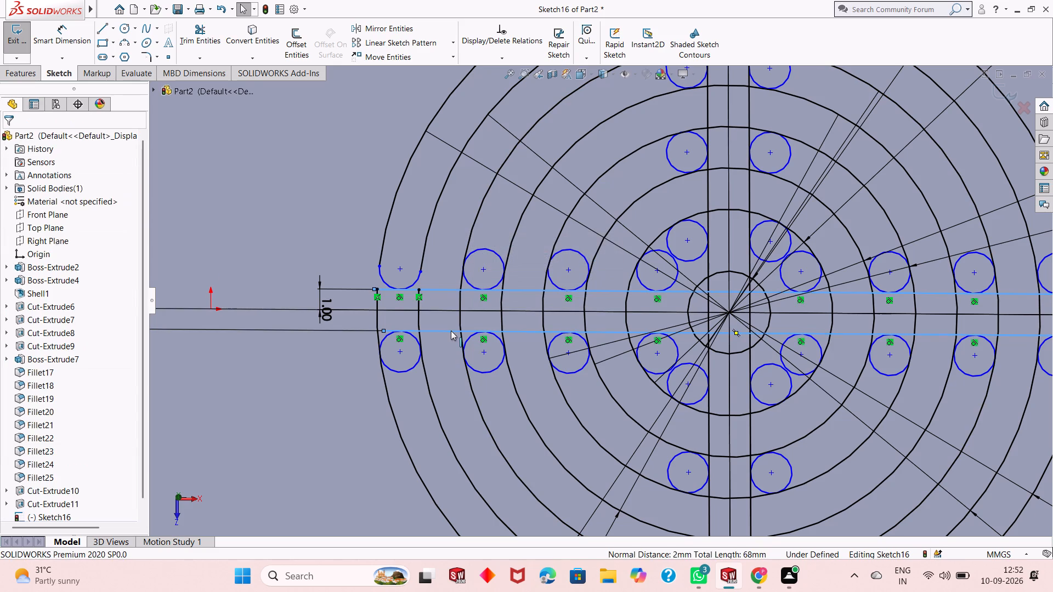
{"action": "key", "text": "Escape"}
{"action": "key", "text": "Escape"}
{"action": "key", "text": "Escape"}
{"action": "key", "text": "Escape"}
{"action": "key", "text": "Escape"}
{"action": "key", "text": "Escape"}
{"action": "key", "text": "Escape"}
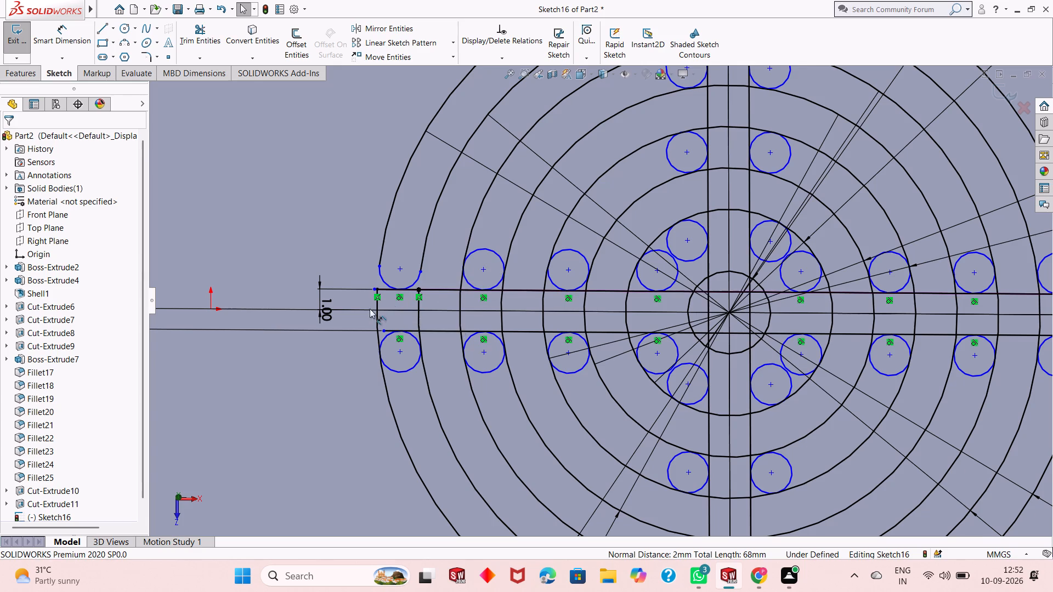
With Trim to closest, remove the upper horizontal line portions and bar-crossing arcs around the outermost ring slot's upper-left rounded end.
{"action": "scroll", "coordinate": [358, 320], "scroll_direction": "up", "scroll_amount": 2}
{"action": "scroll", "coordinate": [538, 304], "scroll_direction": "down", "scroll_amount": 3}
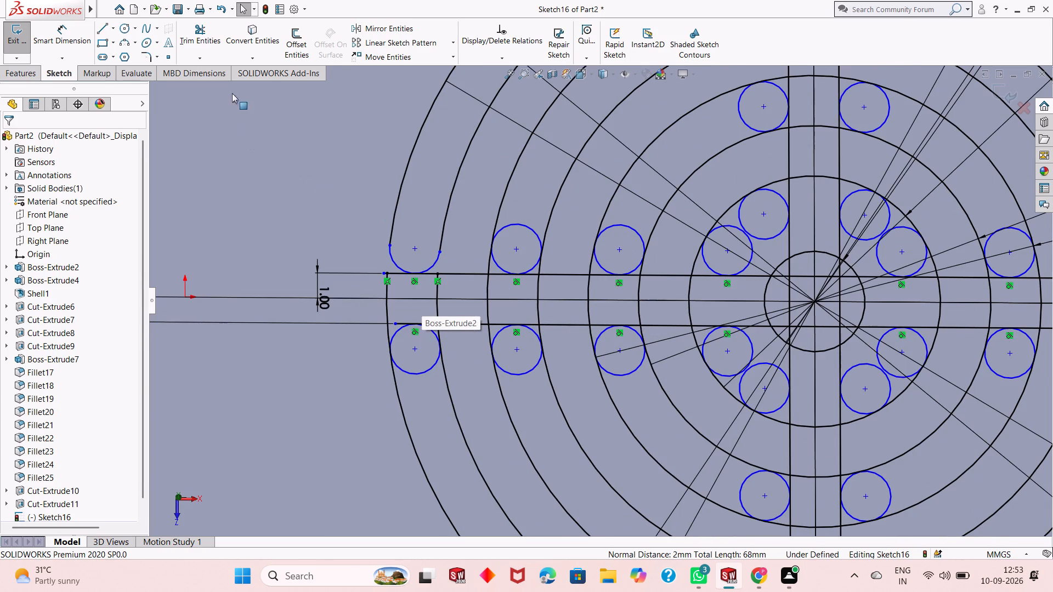
{"action": "left_click", "coordinate": [210, 38]}
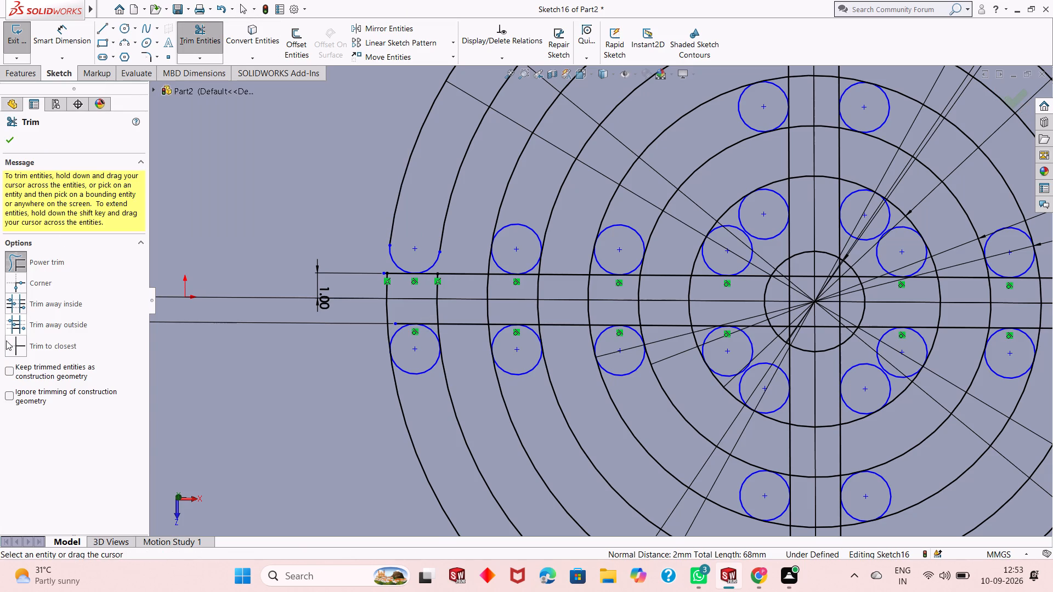
{"action": "left_click", "coordinate": [8, 347]}
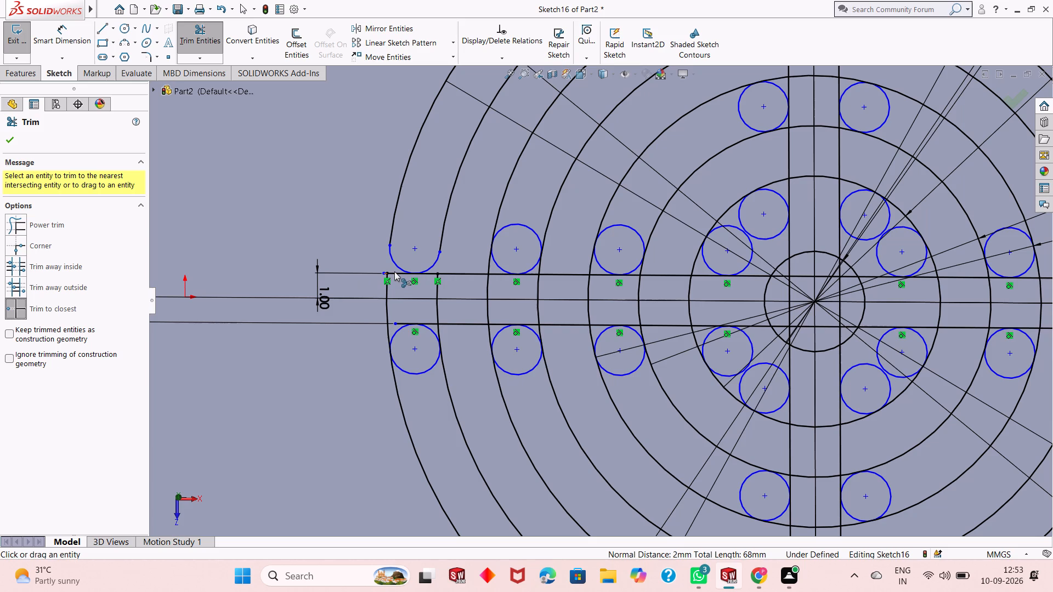
{"action": "left_click", "coordinate": [394, 271]}
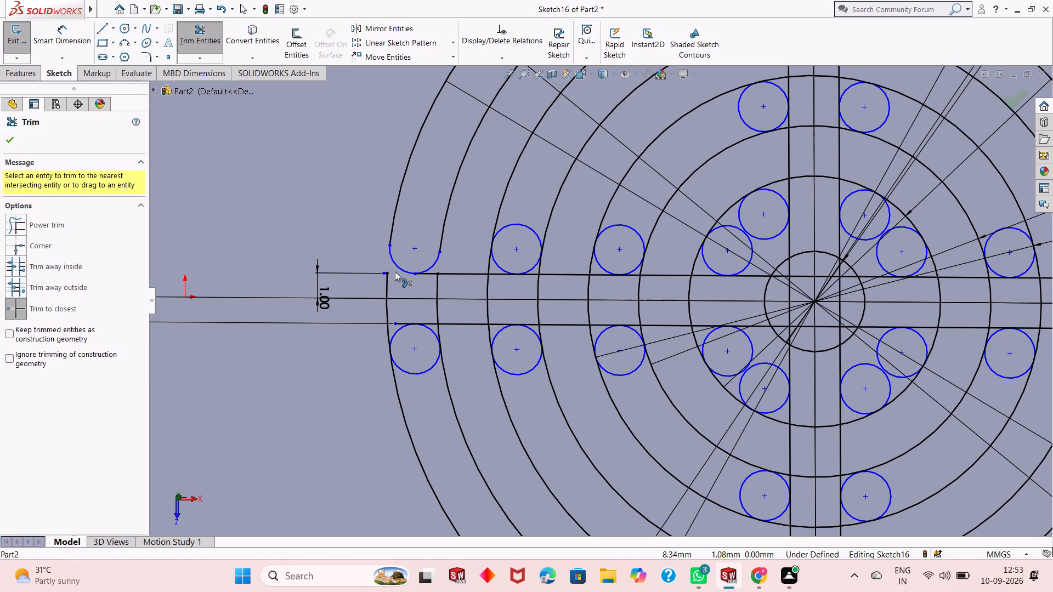
{"action": "left_click", "coordinate": [389, 271]}
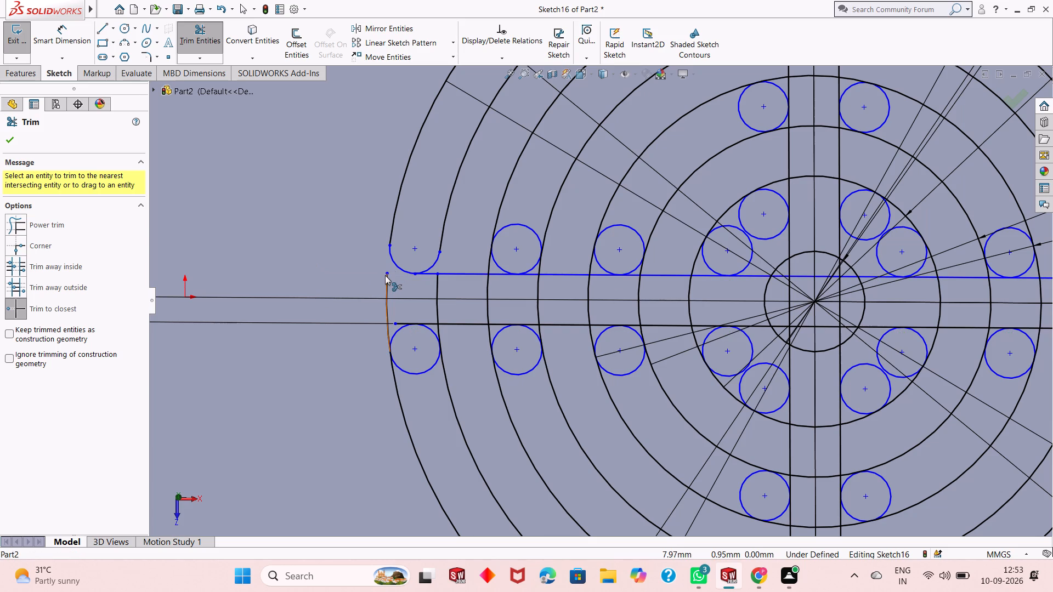
{"action": "left_click", "coordinate": [385, 275]}
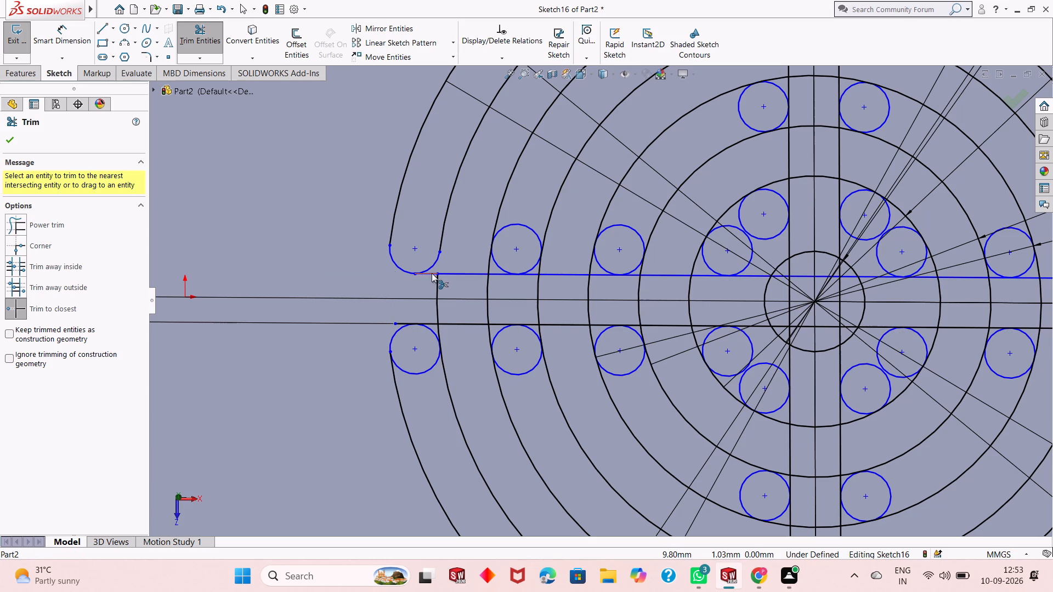
{"action": "left_click", "coordinate": [432, 273]}
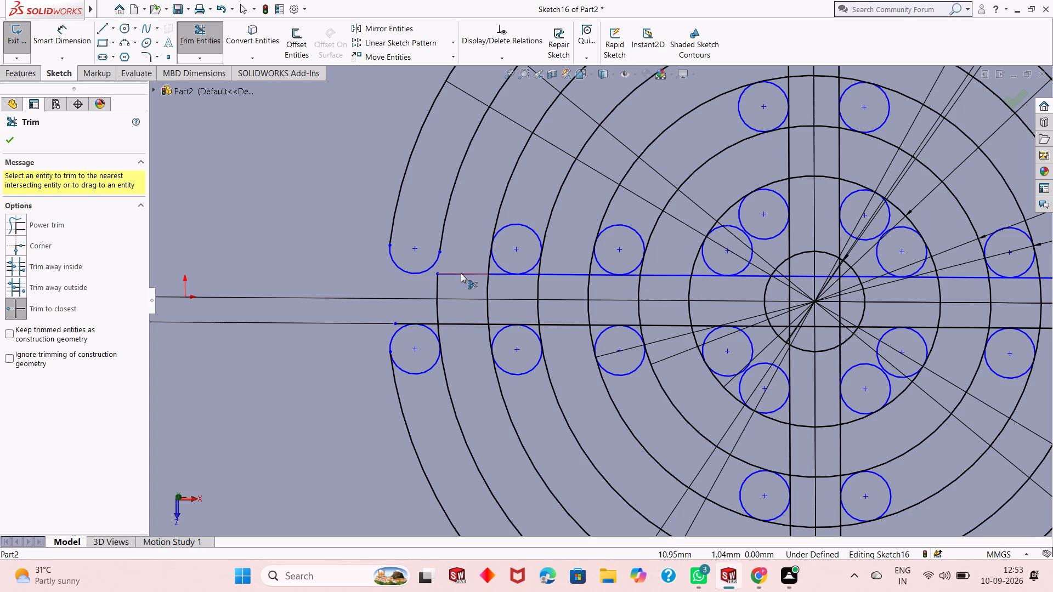
{"action": "left_click", "coordinate": [461, 273]}
{"action": "left_click", "coordinate": [440, 288]}
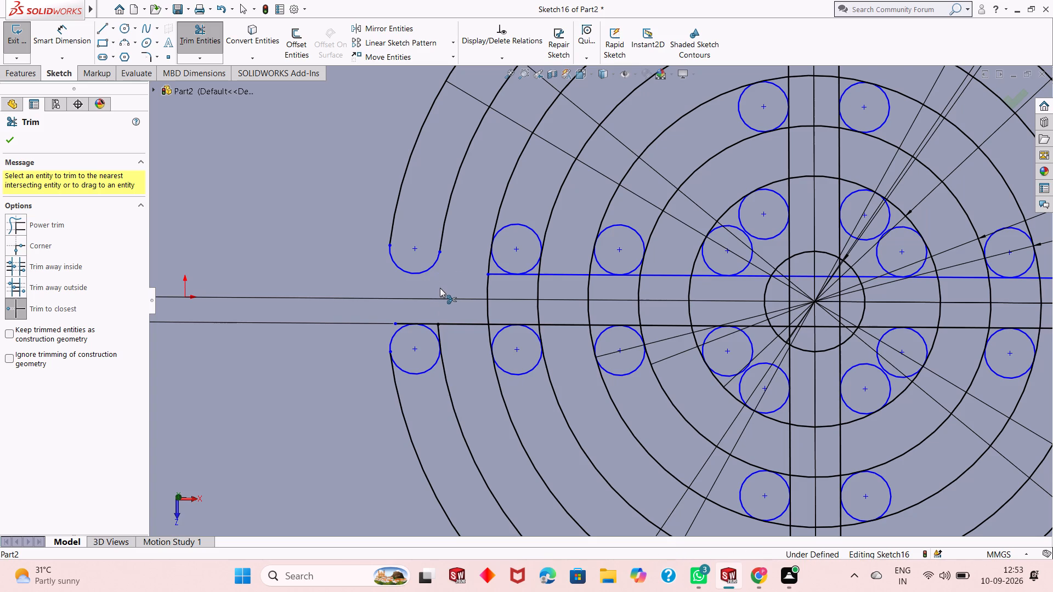
Trim the second ring slot's upper-left end, removing the end circle's upper arc and the excess ring arcs and horizontal line segments.
{"action": "scroll", "coordinate": [439, 288], "scroll_direction": "up", "scroll_amount": 3}
{"action": "scroll", "coordinate": [608, 296], "scroll_direction": "down", "scroll_amount": 3}
{"action": "scroll", "coordinate": [520, 278], "scroll_direction": "down", "scroll_amount": 2}
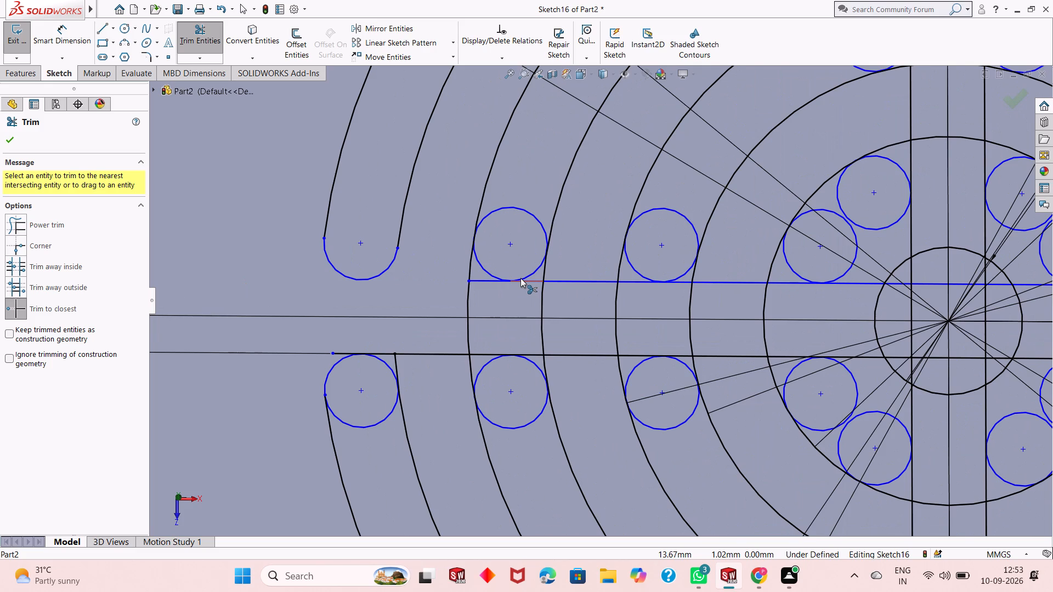
{"action": "scroll", "coordinate": [520, 278], "scroll_direction": "down", "scroll_amount": 1}
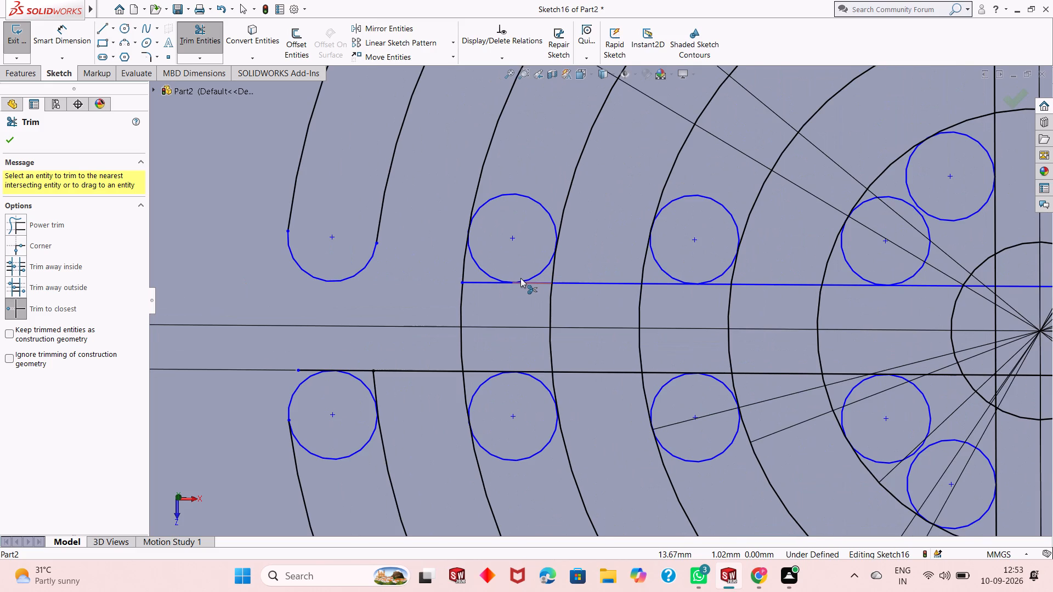
{"action": "left_click", "coordinate": [463, 255]}
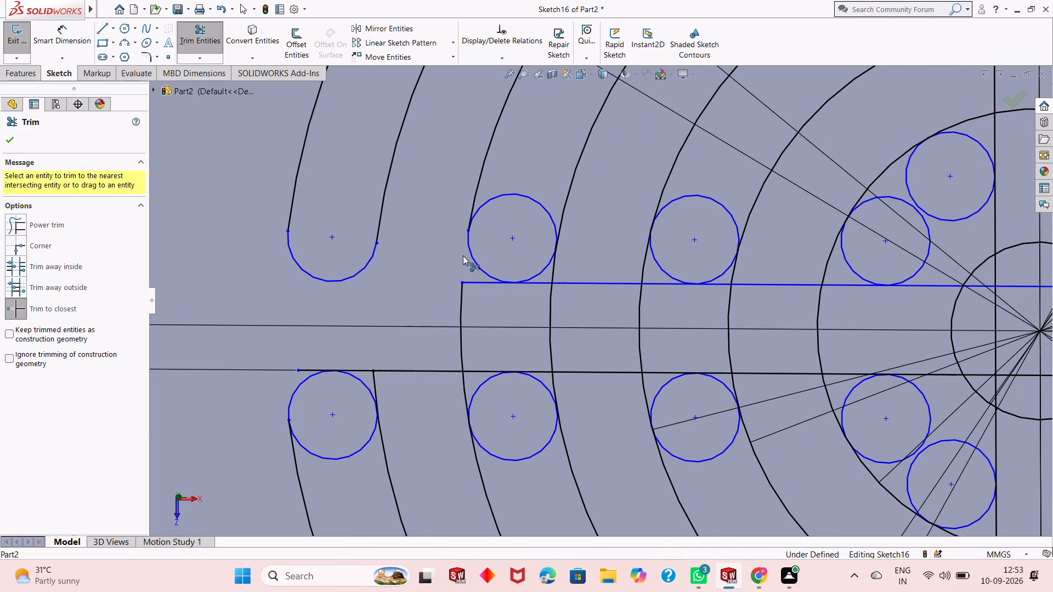
{"action": "left_click", "coordinate": [492, 198]}
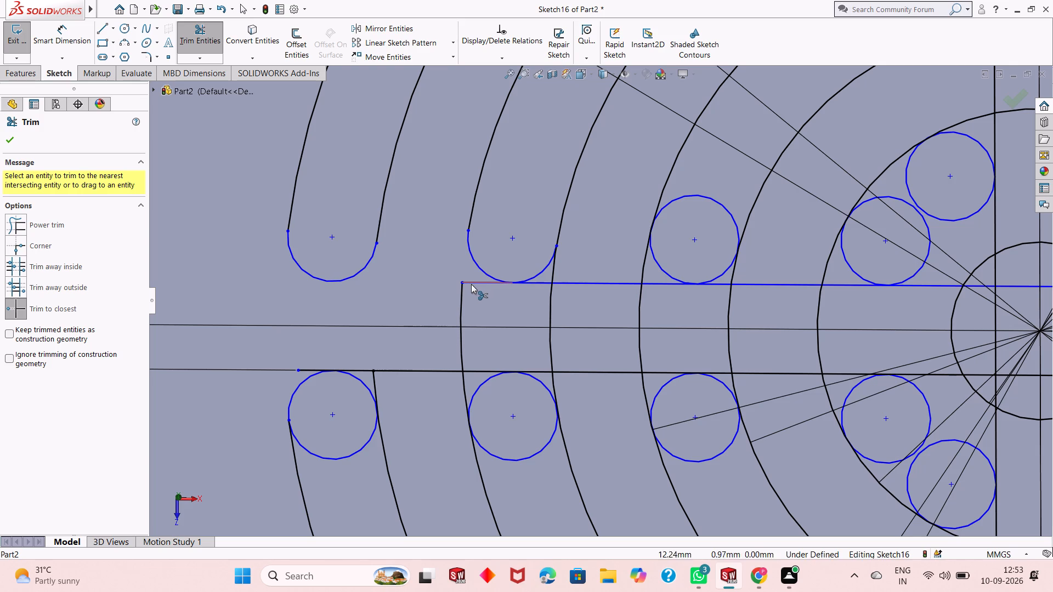
{"action": "left_click", "coordinate": [471, 284]}
{"action": "left_click", "coordinate": [464, 295]}
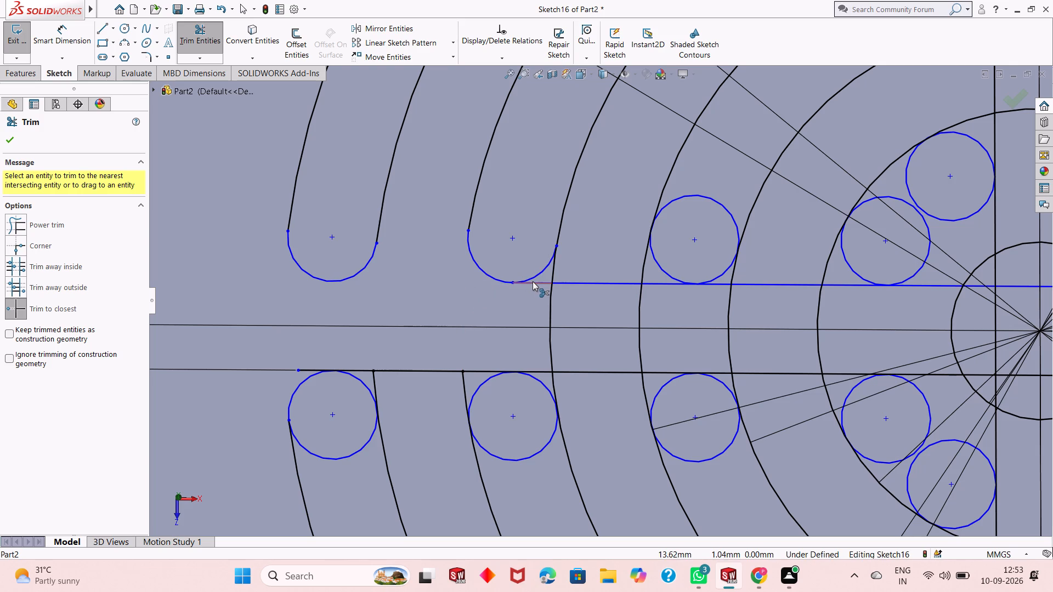
{"action": "left_click", "coordinate": [533, 281]}
{"action": "left_click", "coordinate": [552, 270]}
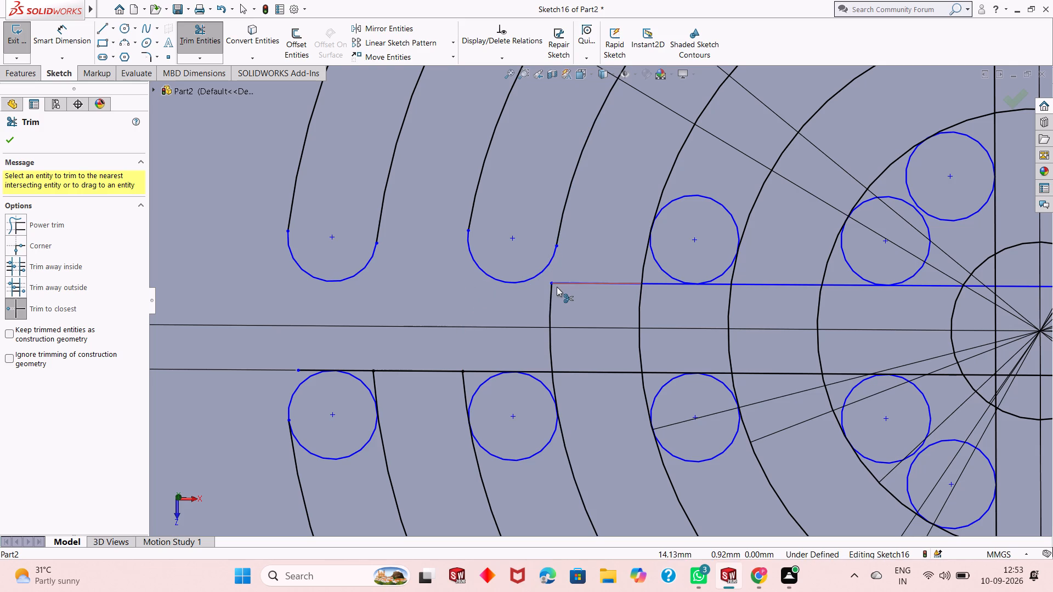
{"action": "left_click", "coordinate": [568, 284]}
{"action": "left_click", "coordinate": [552, 309]}
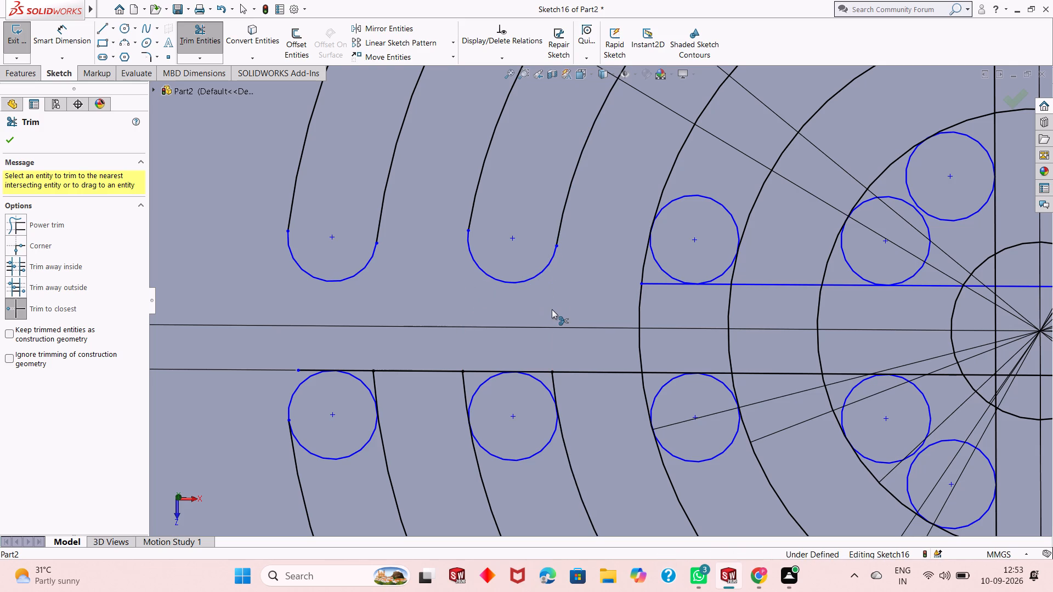
Trim the third ring slot's upper-left end, removing the end circle's upper arc, the excess ring arcs and the upper horizontal line segments.
{"action": "scroll", "coordinate": [579, 288], "scroll_direction": "up", "scroll_amount": 5}
{"action": "scroll", "coordinate": [665, 263], "scroll_direction": "down", "scroll_amount": 1}
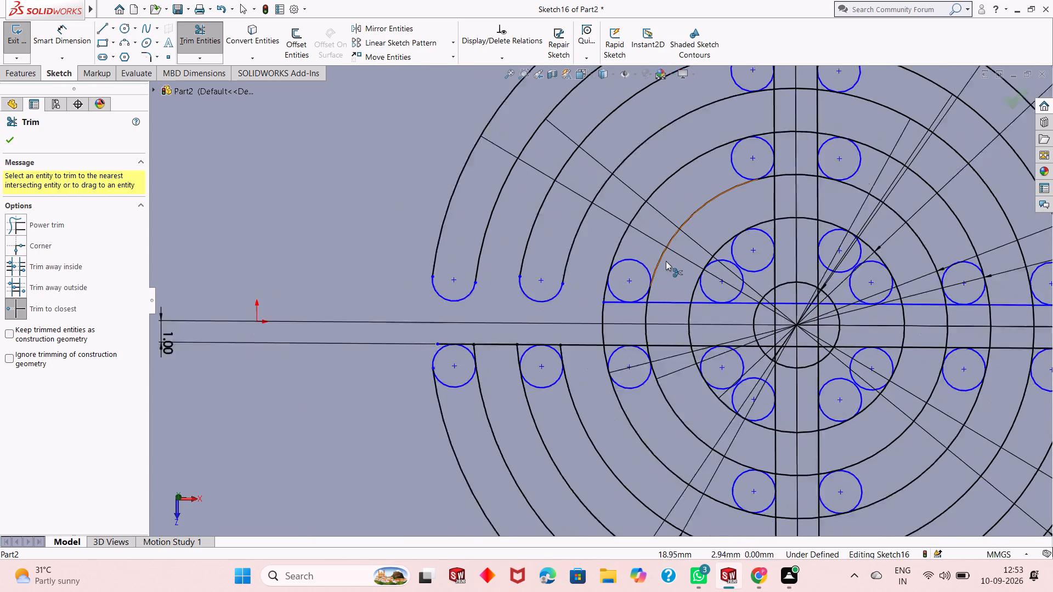
{"action": "left_click", "coordinate": [604, 295]}
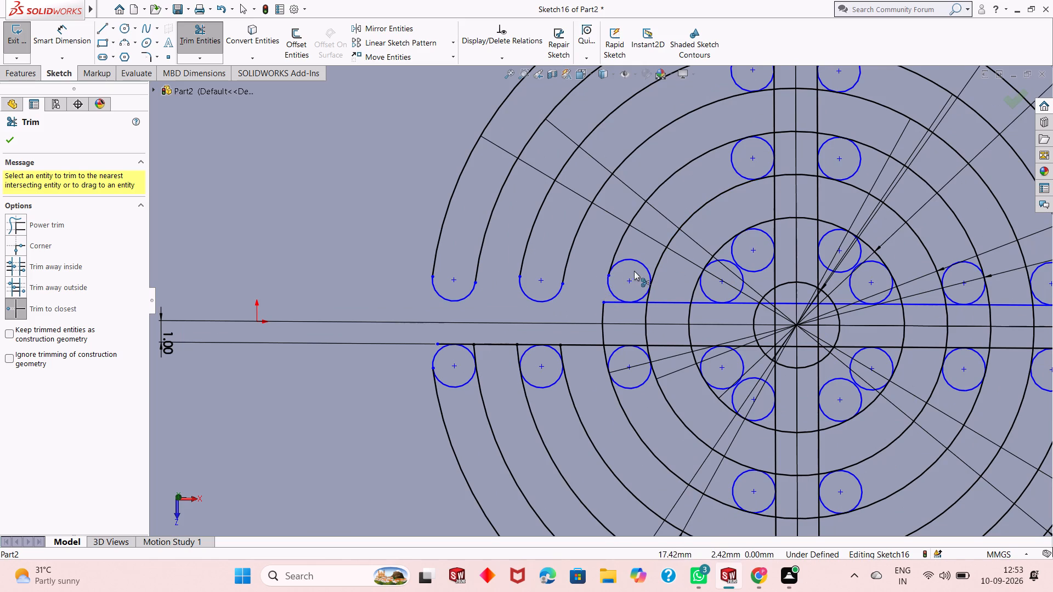
{"action": "left_click", "coordinate": [639, 263]}
{"action": "left_click", "coordinate": [610, 303]}
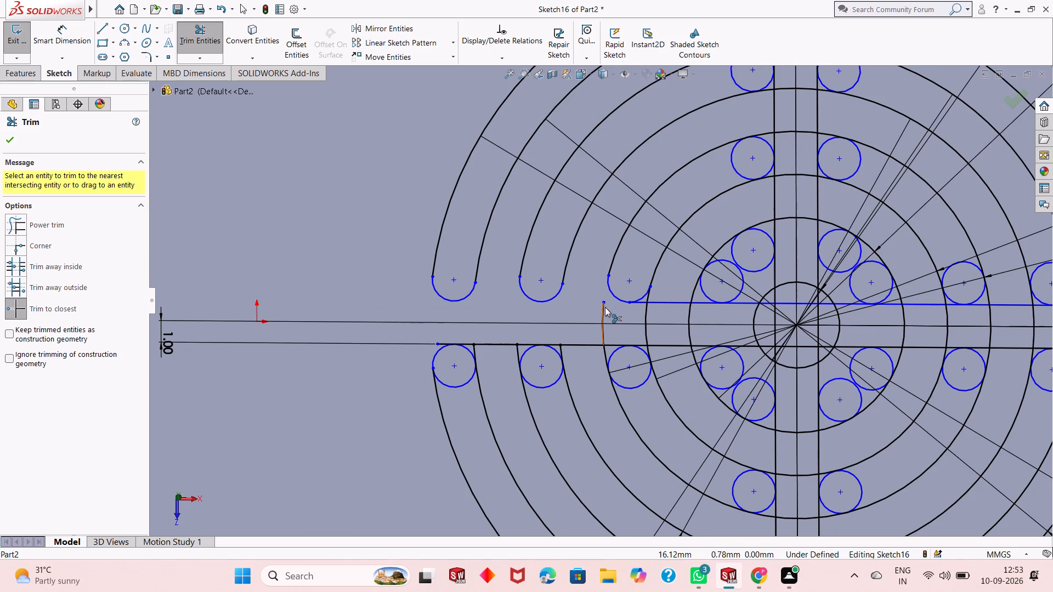
{"action": "left_click", "coordinate": [605, 307]}
{"action": "left_click", "coordinate": [638, 304]}
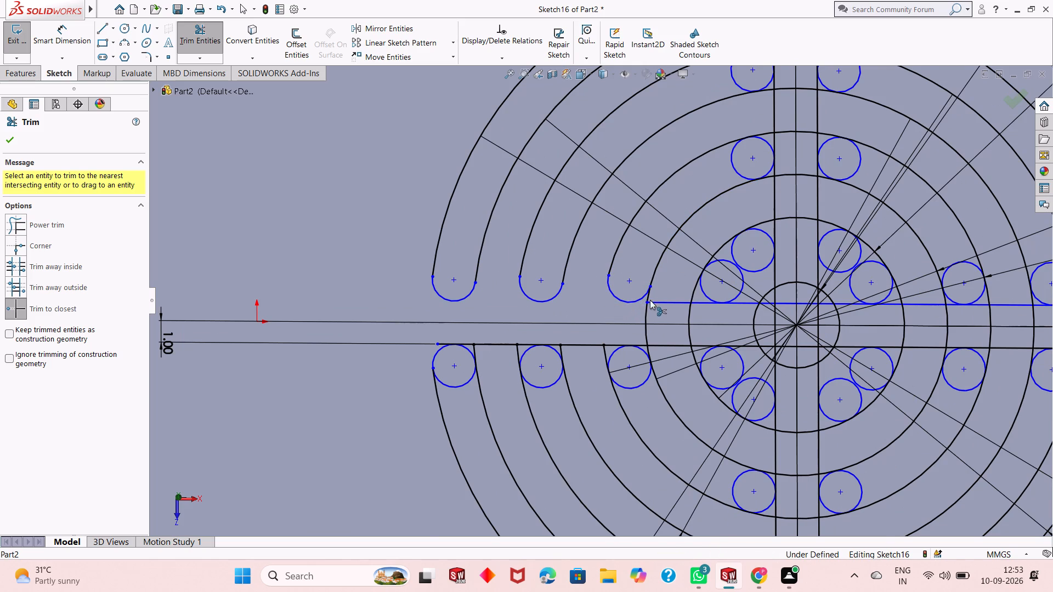
{"action": "scroll", "coordinate": [658, 295], "scroll_direction": "down", "scroll_amount": 2}
{"action": "left_click", "coordinate": [639, 295]}
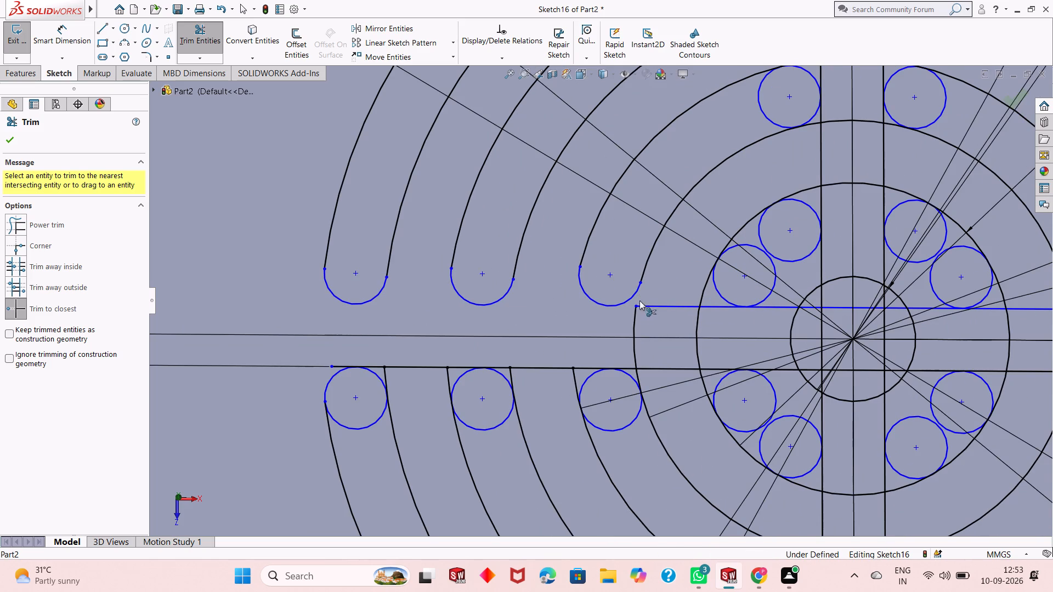
{"action": "left_click", "coordinate": [637, 320]}
{"action": "left_click", "coordinate": [650, 307]}
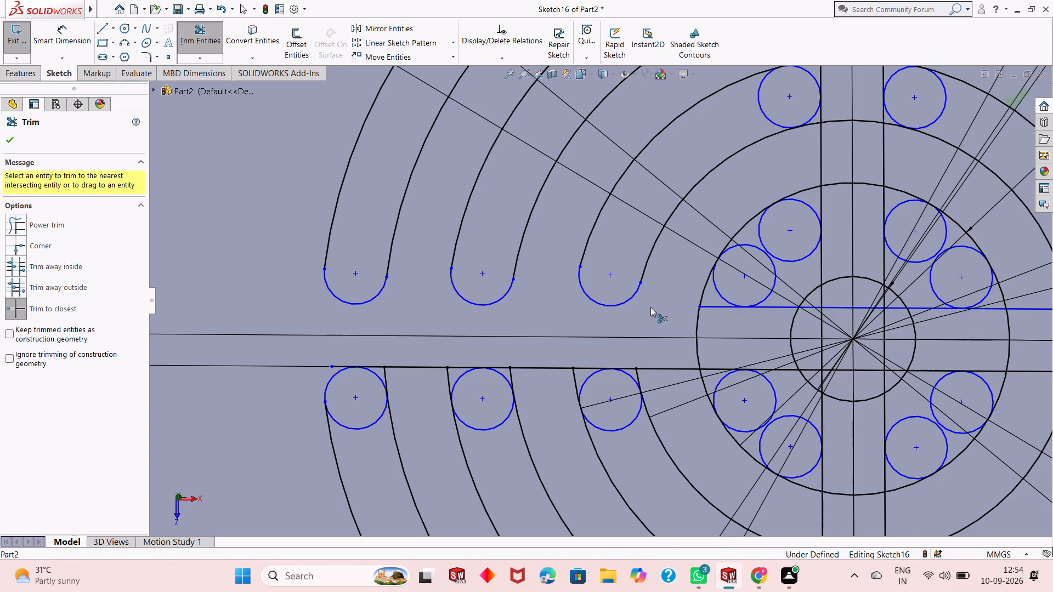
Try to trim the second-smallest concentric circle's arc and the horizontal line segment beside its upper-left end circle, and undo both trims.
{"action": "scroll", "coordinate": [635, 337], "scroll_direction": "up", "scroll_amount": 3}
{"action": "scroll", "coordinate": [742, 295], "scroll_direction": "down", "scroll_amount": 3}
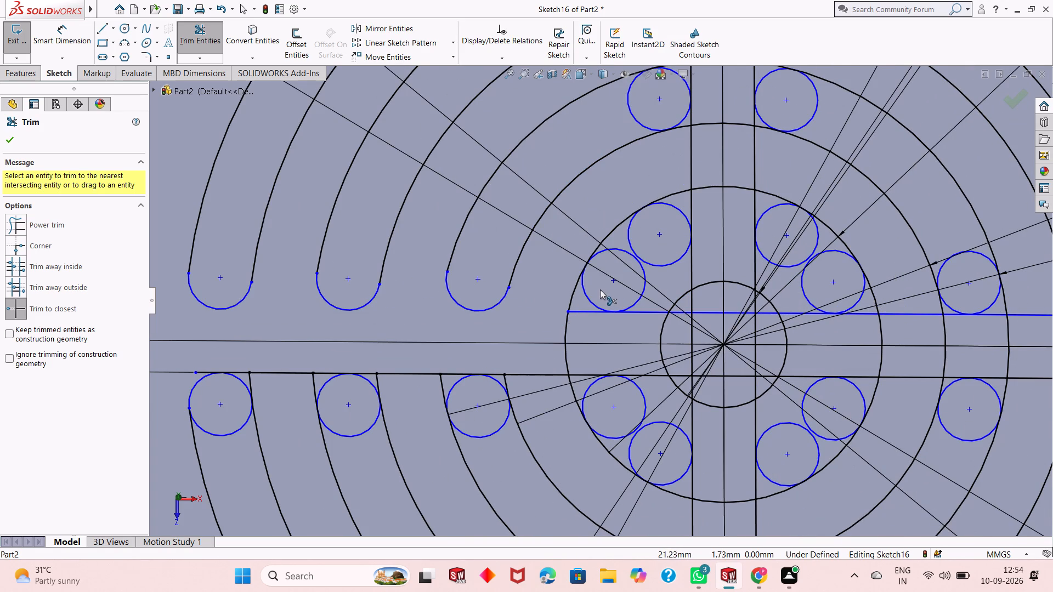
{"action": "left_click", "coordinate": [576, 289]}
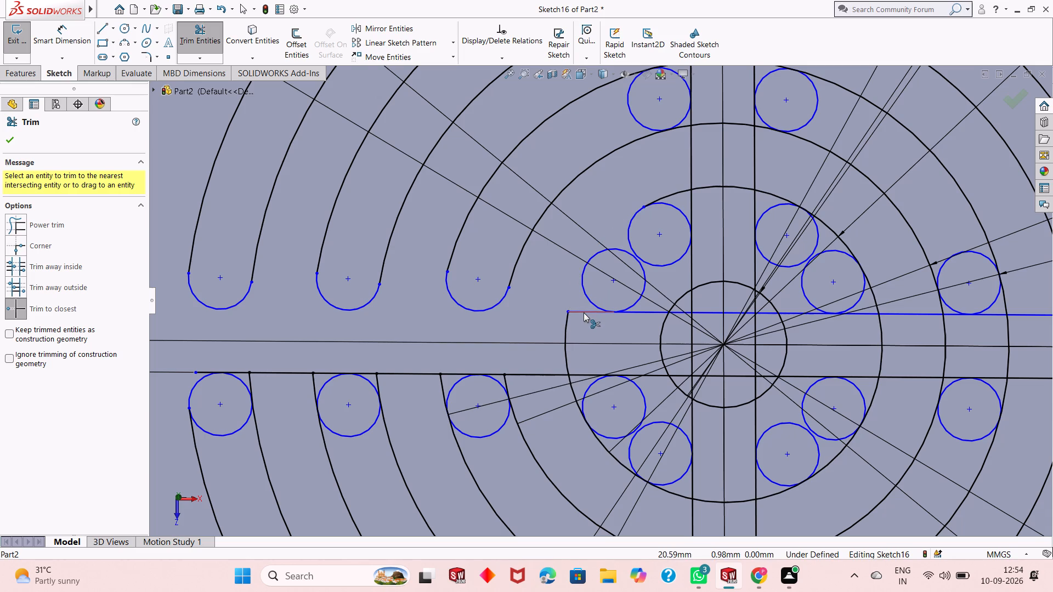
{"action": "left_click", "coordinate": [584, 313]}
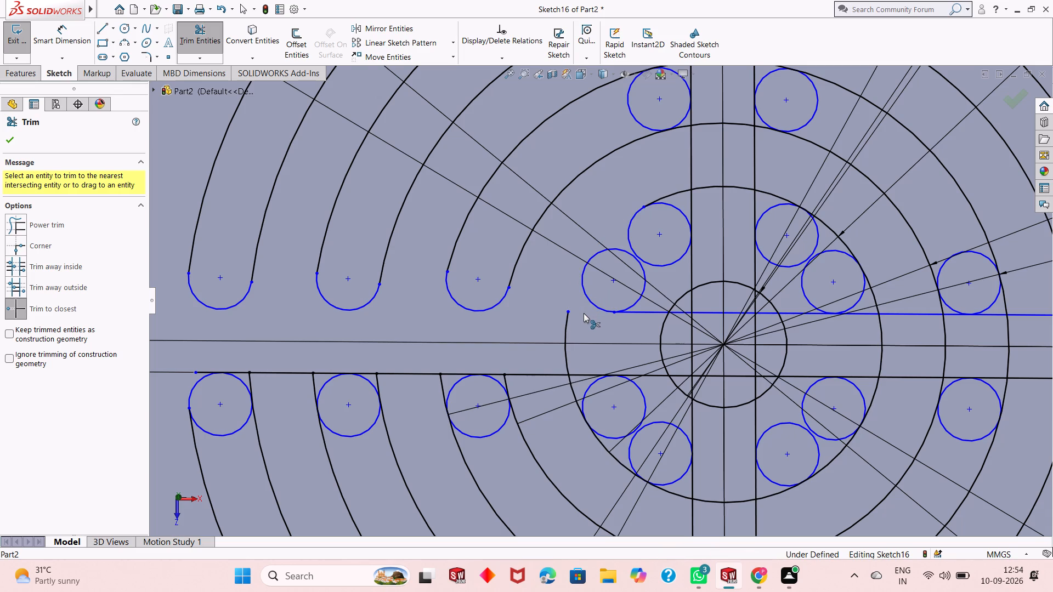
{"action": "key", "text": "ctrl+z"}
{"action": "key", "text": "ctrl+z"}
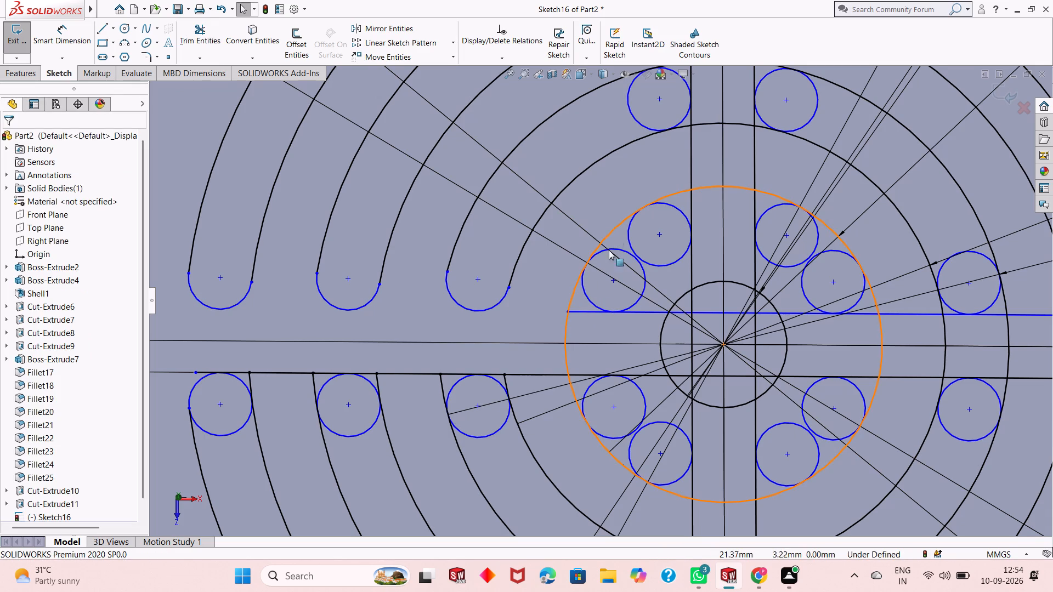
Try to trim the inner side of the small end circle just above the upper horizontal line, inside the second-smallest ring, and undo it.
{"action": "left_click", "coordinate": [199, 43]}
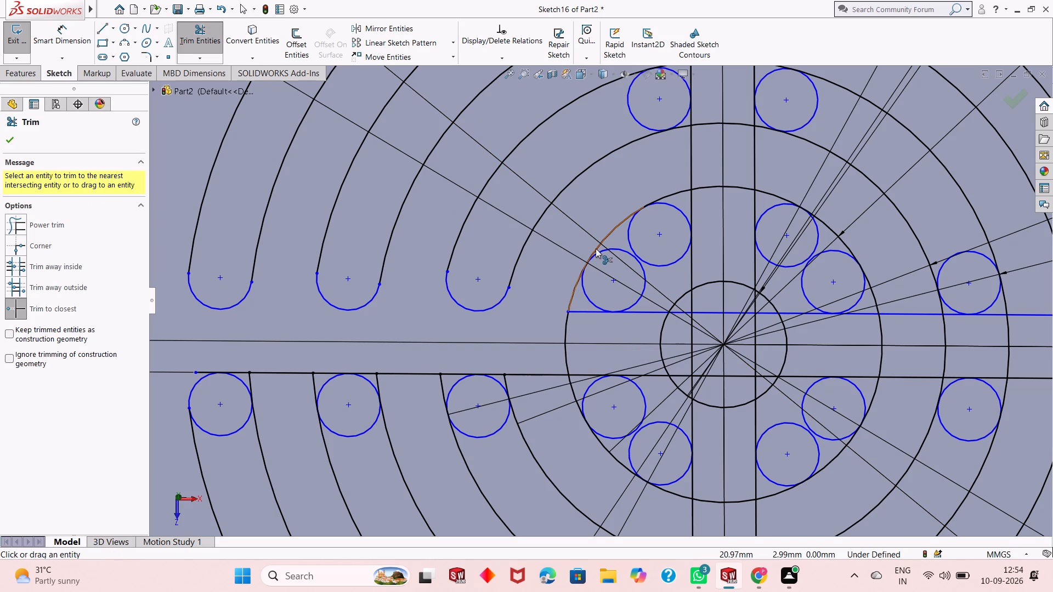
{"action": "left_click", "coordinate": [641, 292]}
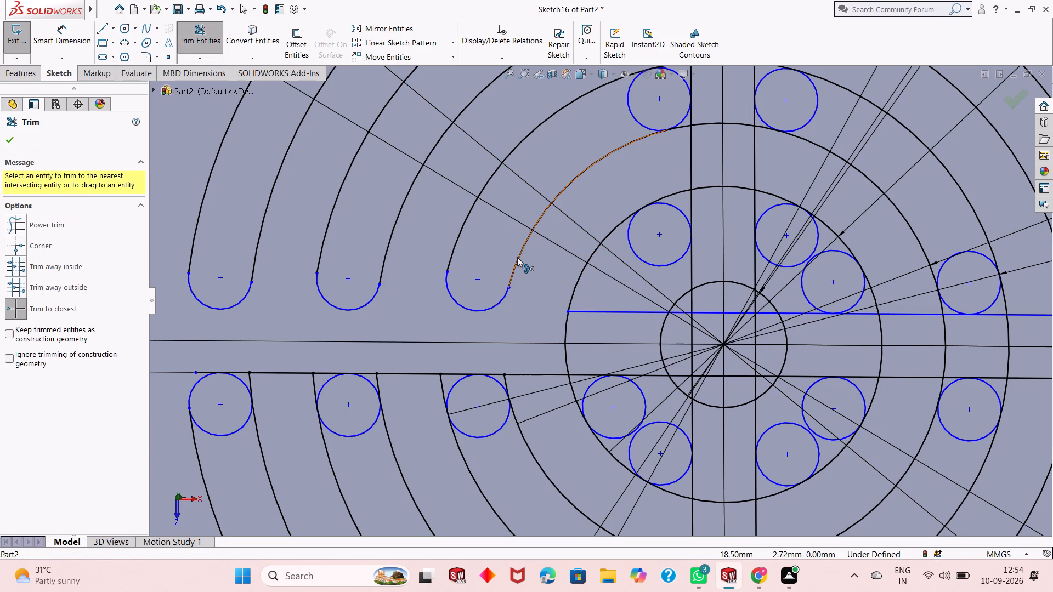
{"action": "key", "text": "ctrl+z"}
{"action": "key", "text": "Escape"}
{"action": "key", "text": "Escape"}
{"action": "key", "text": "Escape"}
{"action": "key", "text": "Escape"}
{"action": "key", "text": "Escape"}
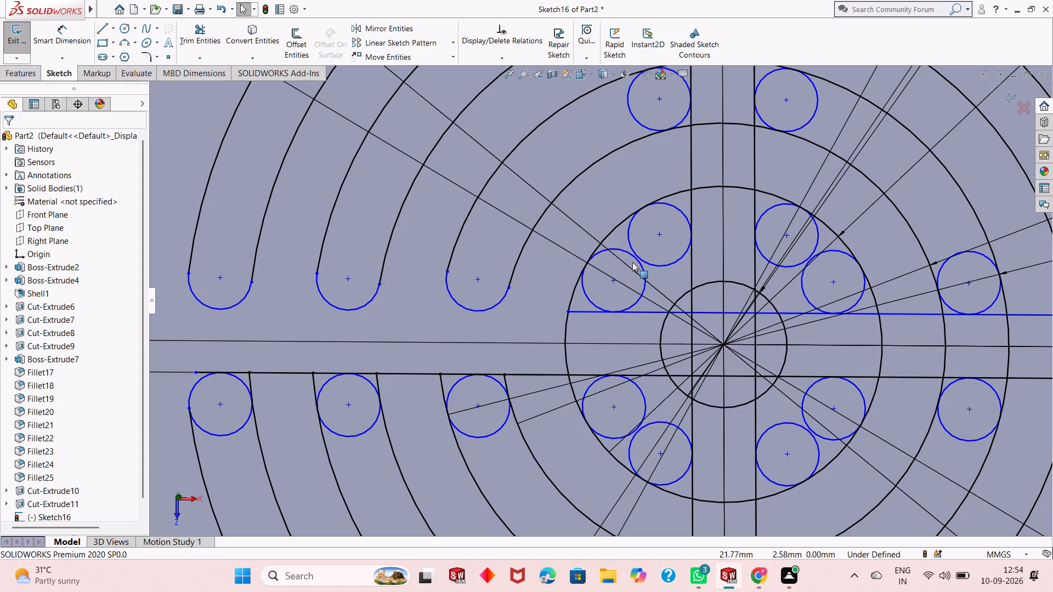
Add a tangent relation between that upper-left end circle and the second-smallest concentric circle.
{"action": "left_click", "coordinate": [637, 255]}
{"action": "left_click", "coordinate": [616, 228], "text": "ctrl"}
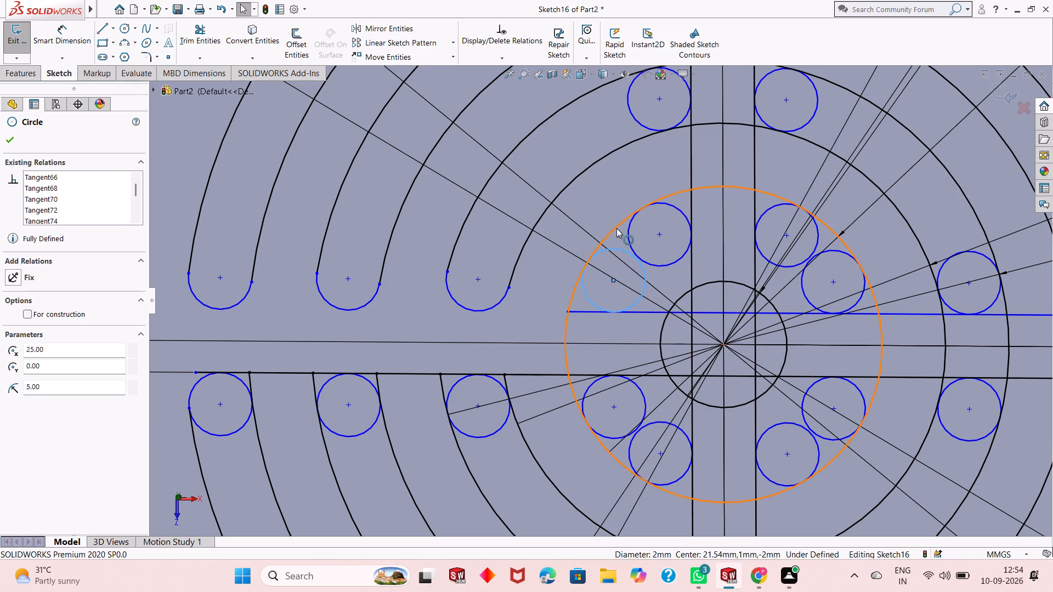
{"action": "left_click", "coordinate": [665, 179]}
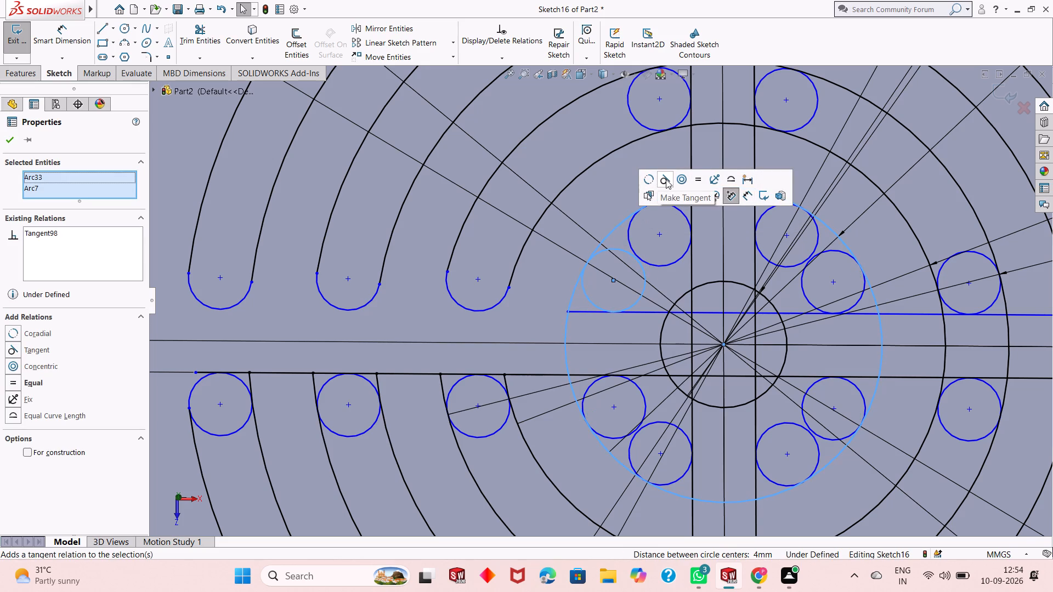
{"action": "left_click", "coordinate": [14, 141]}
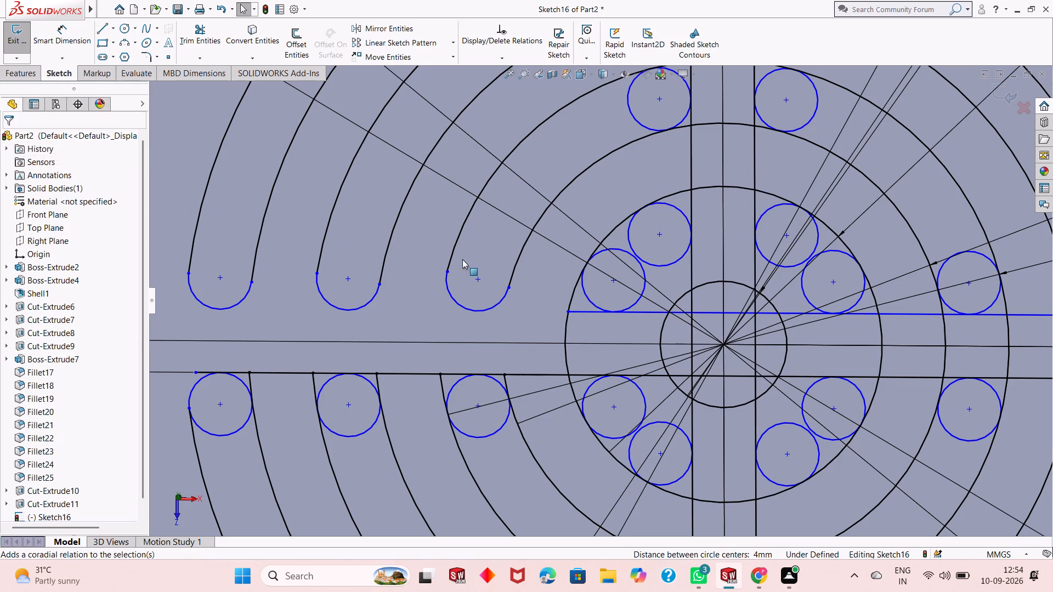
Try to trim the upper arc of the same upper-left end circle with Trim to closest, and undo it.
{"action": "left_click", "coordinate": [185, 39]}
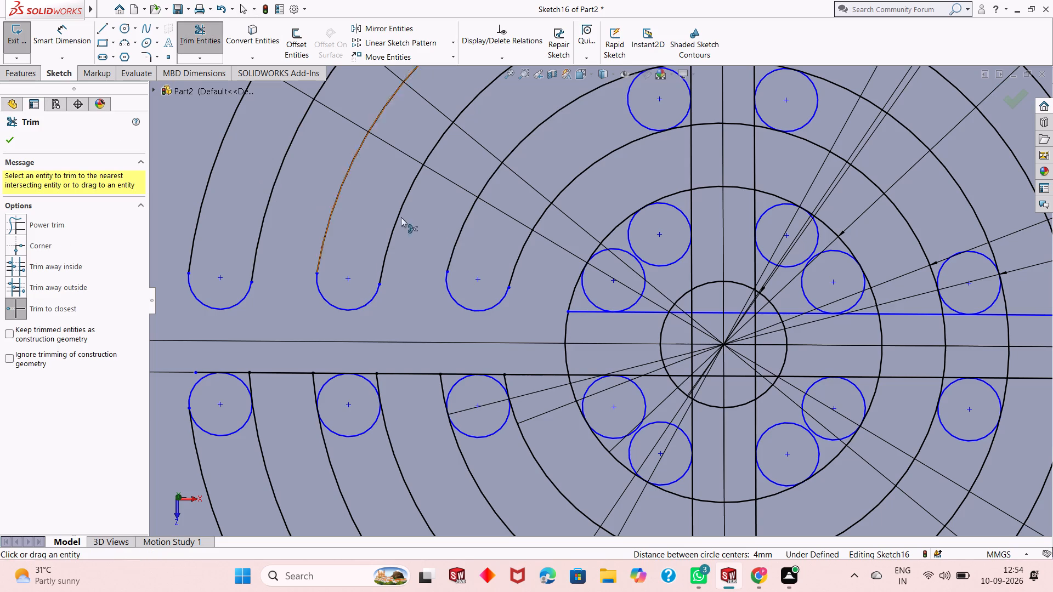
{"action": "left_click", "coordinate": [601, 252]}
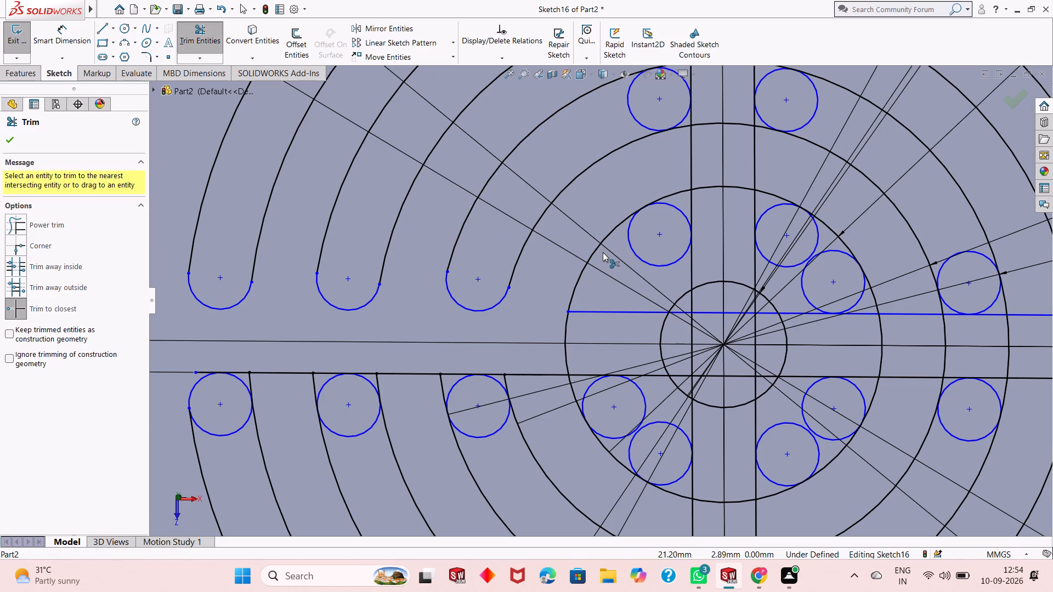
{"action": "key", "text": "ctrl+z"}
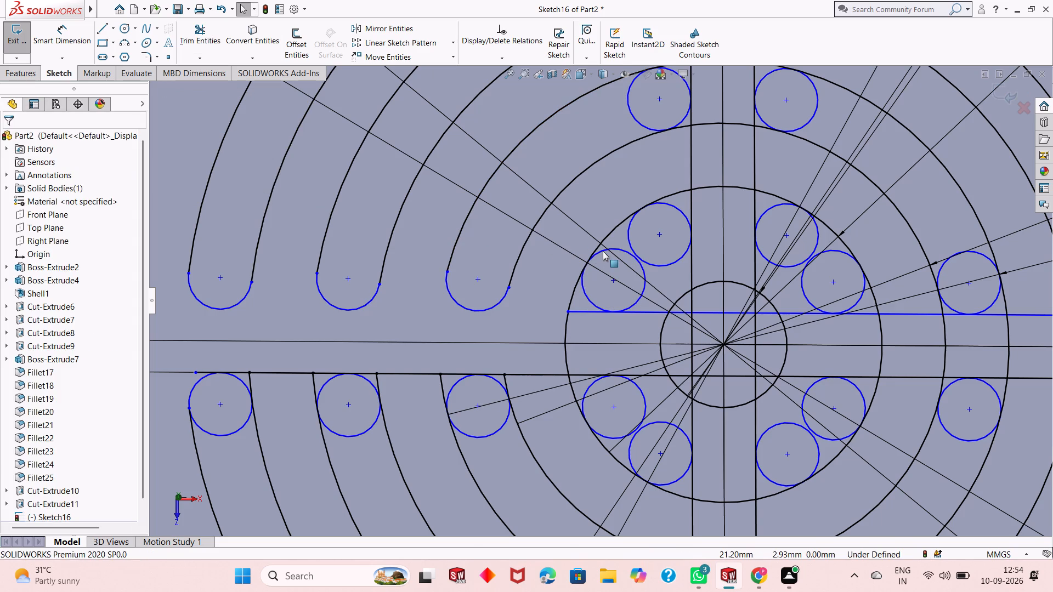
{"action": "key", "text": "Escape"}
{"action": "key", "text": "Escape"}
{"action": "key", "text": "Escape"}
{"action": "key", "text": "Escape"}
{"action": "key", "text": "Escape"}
Examine the contact point between the upper-left end circle and the second-smallest concentric circle at close range.
{"action": "scroll", "coordinate": [603, 251], "scroll_direction": "down", "scroll_amount": 11}
{"action": "scroll", "coordinate": [632, 289], "scroll_direction": "down", "scroll_amount": 8}
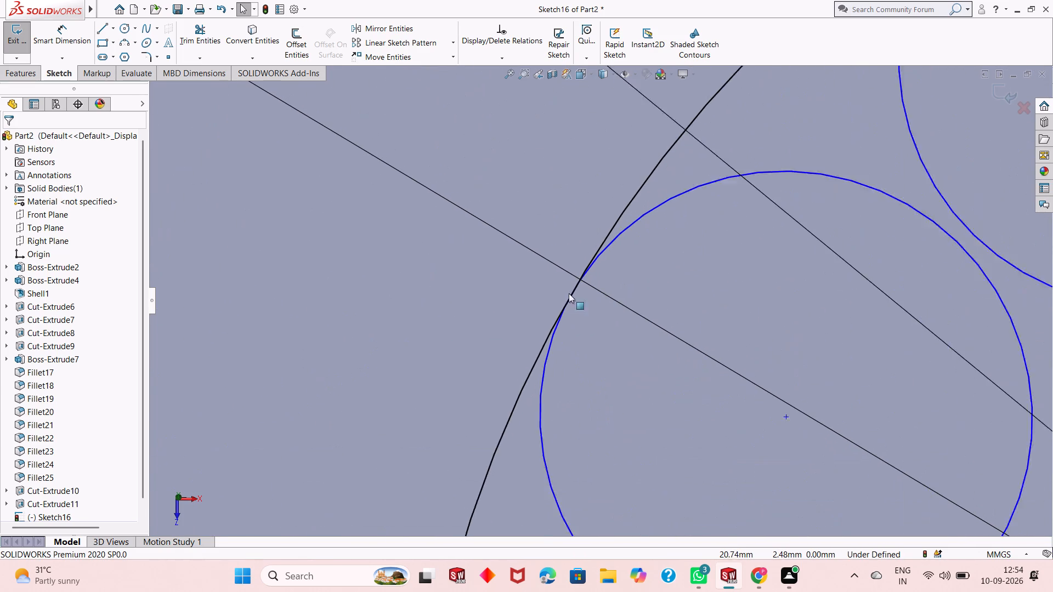
{"action": "scroll", "coordinate": [569, 293], "scroll_direction": "down", "scroll_amount": 8}
{"action": "scroll", "coordinate": [604, 289], "scroll_direction": "down", "scroll_amount": 13}
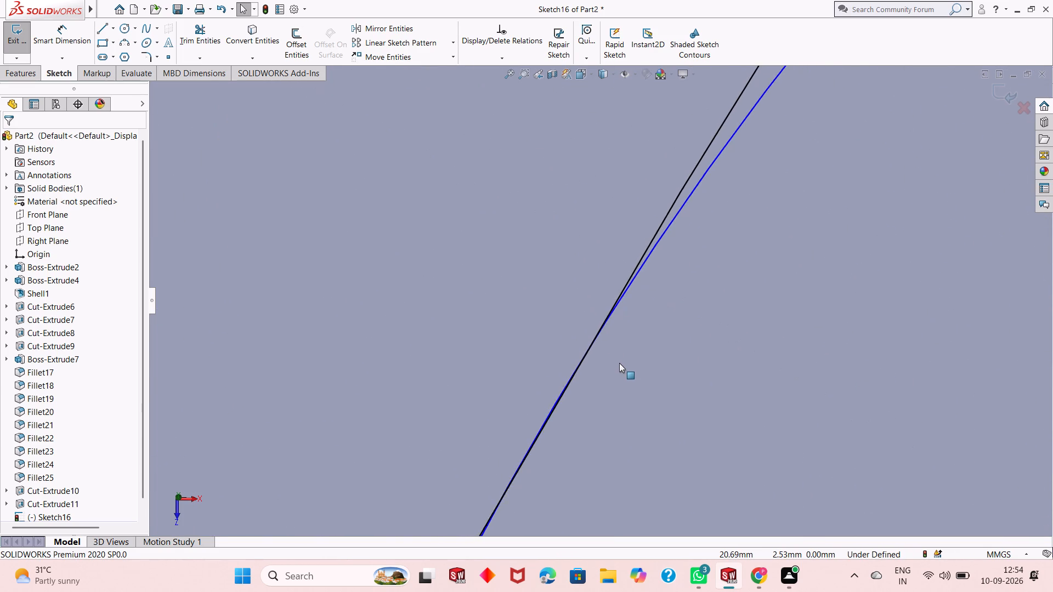
{"action": "scroll", "coordinate": [619, 363], "scroll_direction": "down", "scroll_amount": 2}
{"action": "scroll", "coordinate": [587, 316], "scroll_direction": "down", "scroll_amount": 12}
{"action": "scroll", "coordinate": [499, 343], "scroll_direction": "down", "scroll_amount": 4}
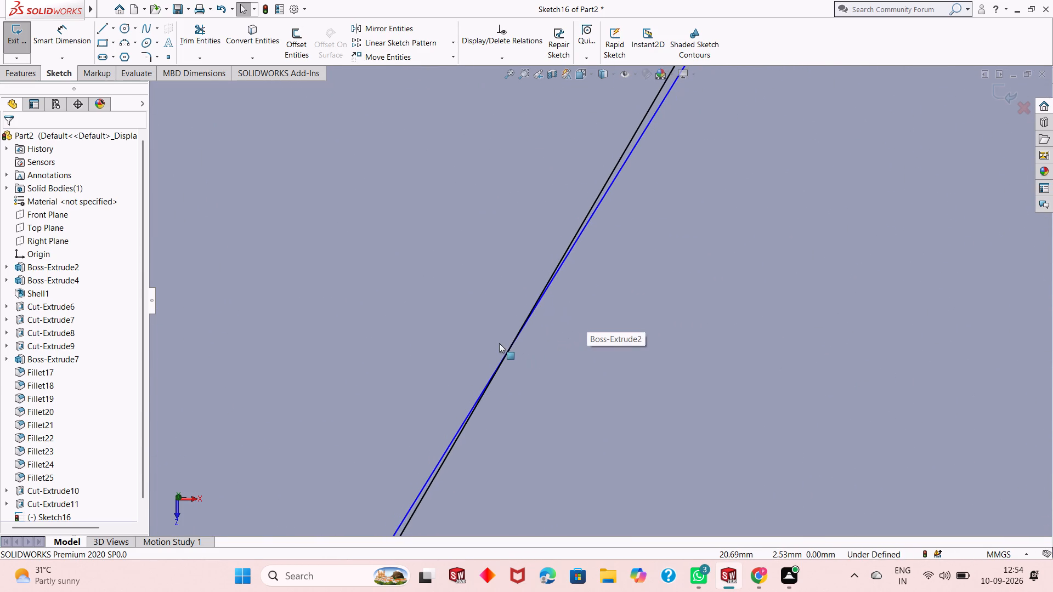
{"action": "scroll", "coordinate": [501, 341], "scroll_direction": "down", "scroll_amount": 4}
{"action": "scroll", "coordinate": [502, 340], "scroll_direction": "up", "scroll_amount": 20}
{"action": "scroll", "coordinate": [502, 340], "scroll_direction": "up", "scroll_amount": 3}
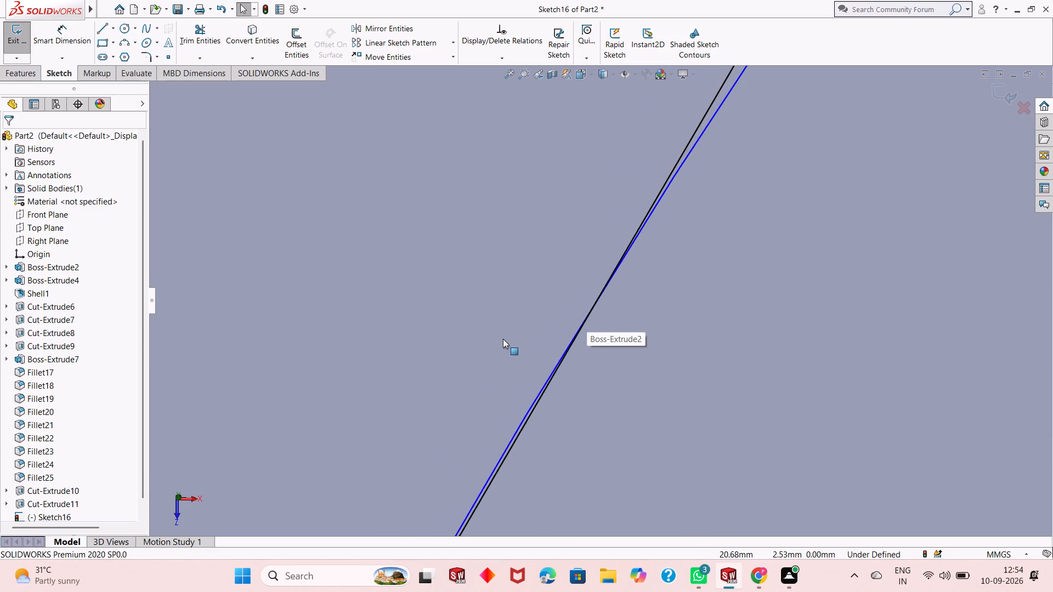
{"action": "scroll", "coordinate": [503, 339], "scroll_direction": "up", "scroll_amount": 20}
{"action": "scroll", "coordinate": [503, 339], "scroll_direction": "up", "scroll_amount": 20}
{"action": "scroll", "coordinate": [503, 339], "scroll_direction": "up", "scroll_amount": 5}
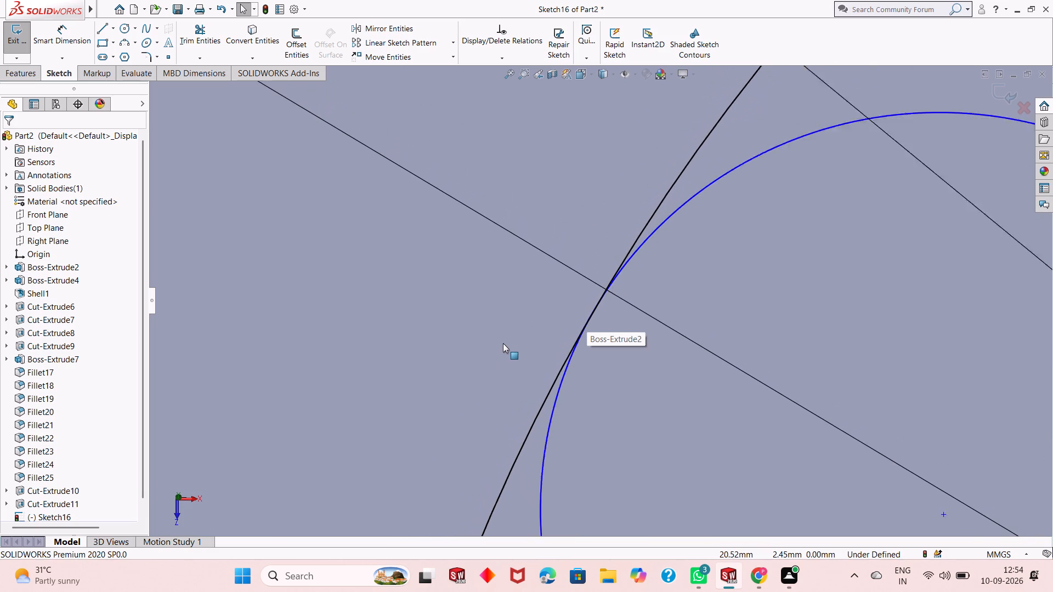
{"action": "scroll", "coordinate": [503, 343], "scroll_direction": "up", "scroll_amount": 20}
{"action": "scroll", "coordinate": [503, 343], "scroll_direction": "up", "scroll_amount": 2}
{"action": "scroll", "coordinate": [695, 393], "scroll_direction": "down", "scroll_amount": 3}
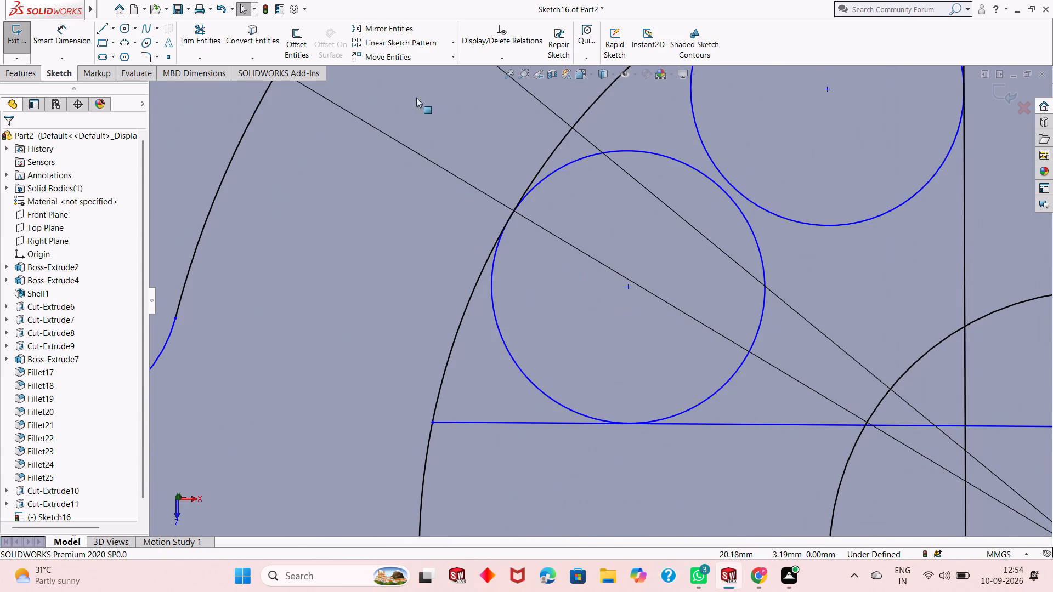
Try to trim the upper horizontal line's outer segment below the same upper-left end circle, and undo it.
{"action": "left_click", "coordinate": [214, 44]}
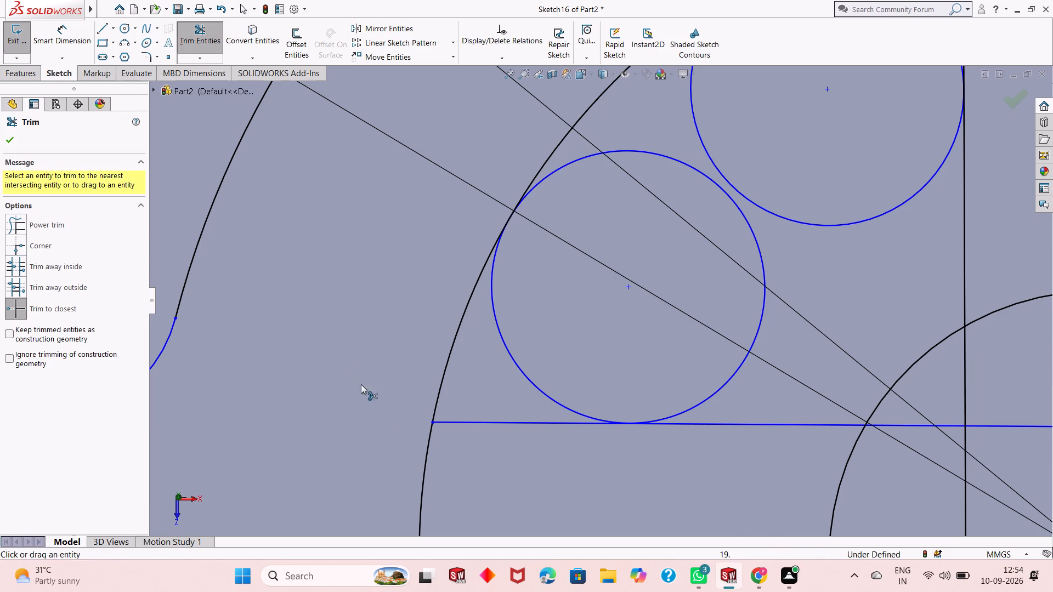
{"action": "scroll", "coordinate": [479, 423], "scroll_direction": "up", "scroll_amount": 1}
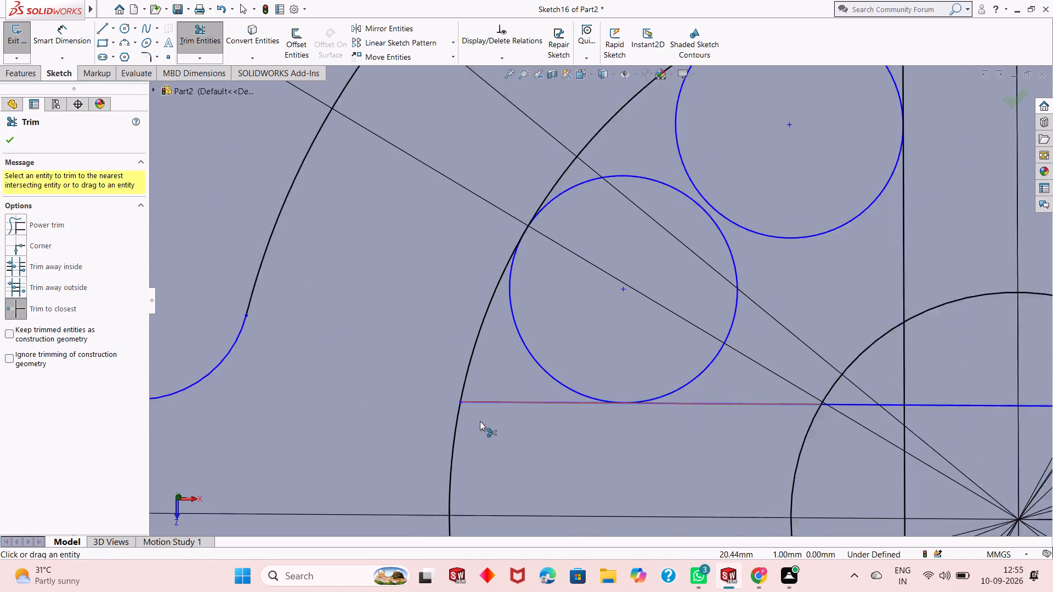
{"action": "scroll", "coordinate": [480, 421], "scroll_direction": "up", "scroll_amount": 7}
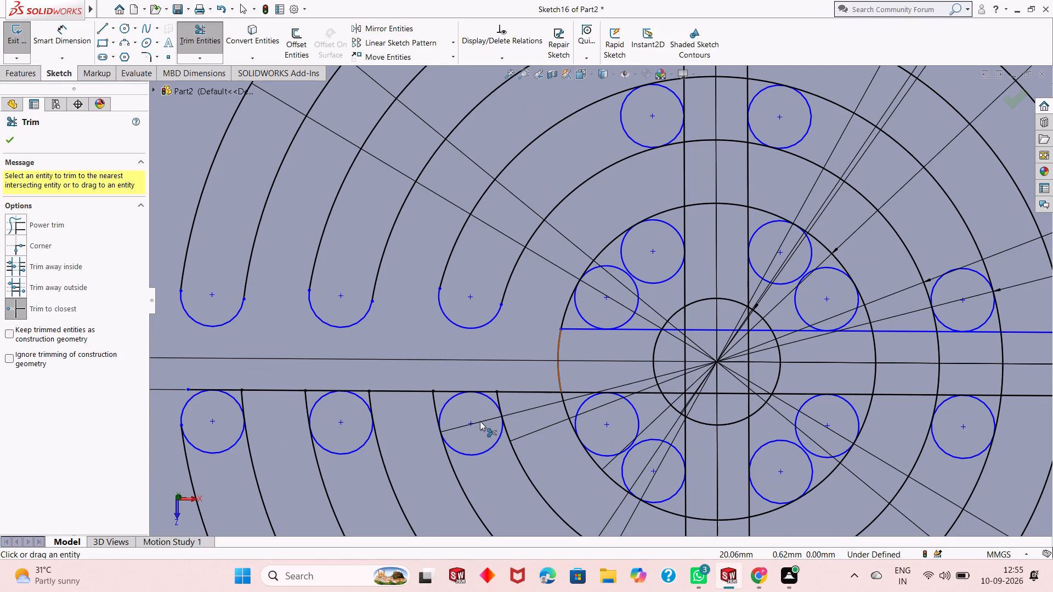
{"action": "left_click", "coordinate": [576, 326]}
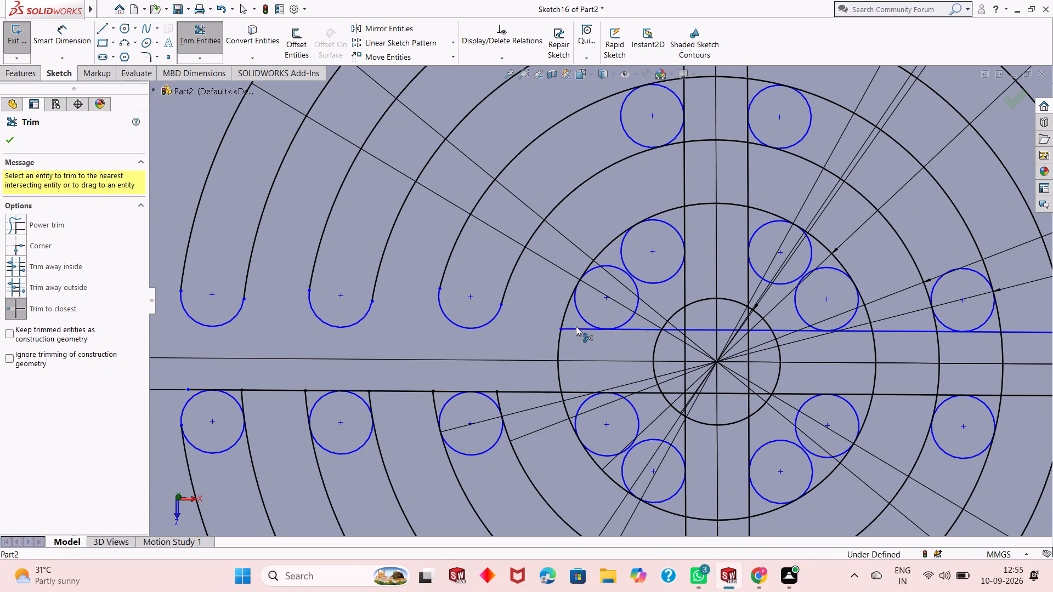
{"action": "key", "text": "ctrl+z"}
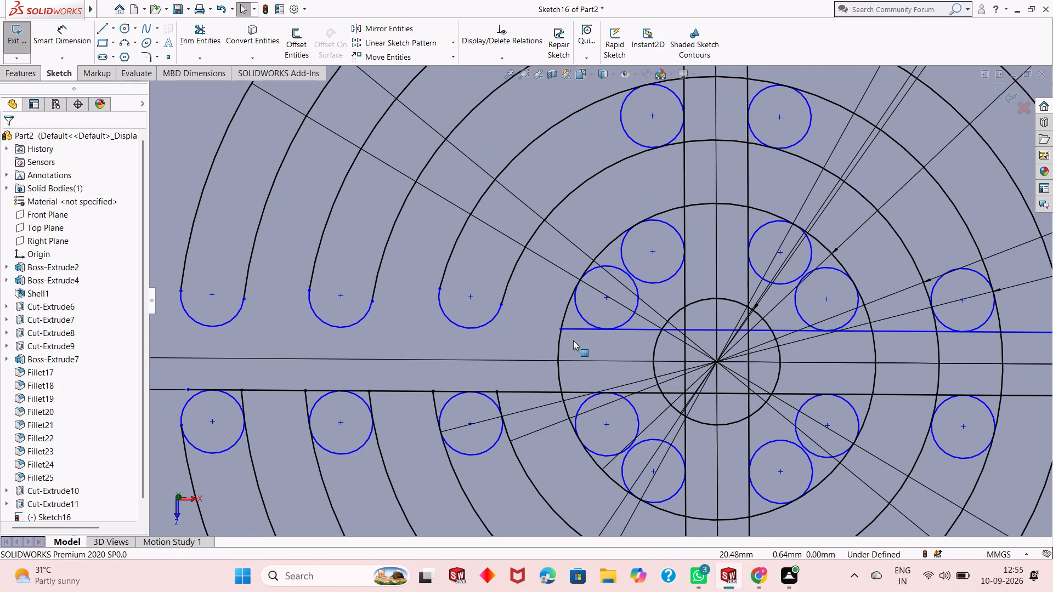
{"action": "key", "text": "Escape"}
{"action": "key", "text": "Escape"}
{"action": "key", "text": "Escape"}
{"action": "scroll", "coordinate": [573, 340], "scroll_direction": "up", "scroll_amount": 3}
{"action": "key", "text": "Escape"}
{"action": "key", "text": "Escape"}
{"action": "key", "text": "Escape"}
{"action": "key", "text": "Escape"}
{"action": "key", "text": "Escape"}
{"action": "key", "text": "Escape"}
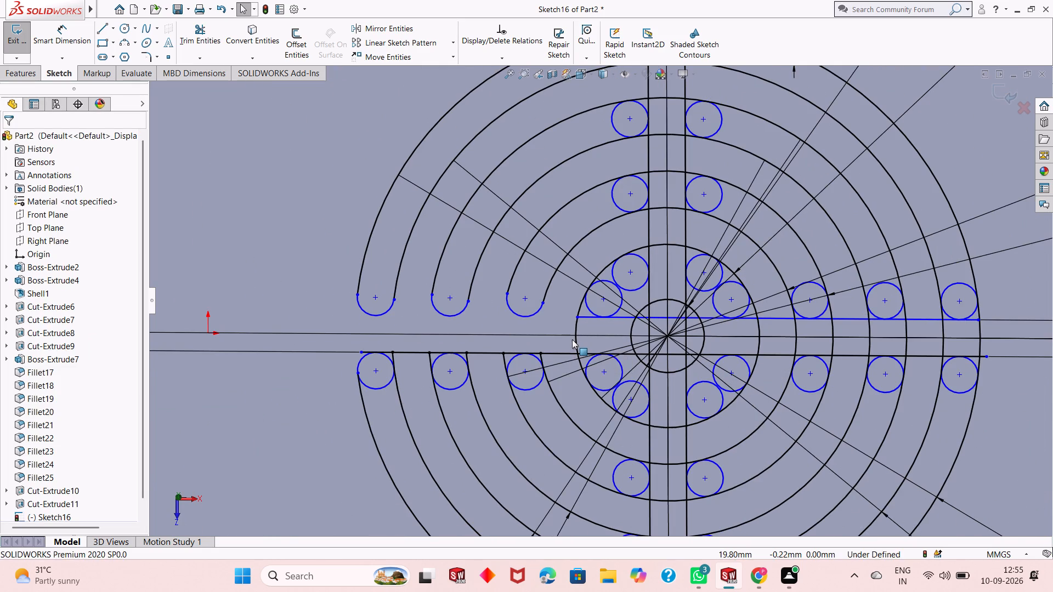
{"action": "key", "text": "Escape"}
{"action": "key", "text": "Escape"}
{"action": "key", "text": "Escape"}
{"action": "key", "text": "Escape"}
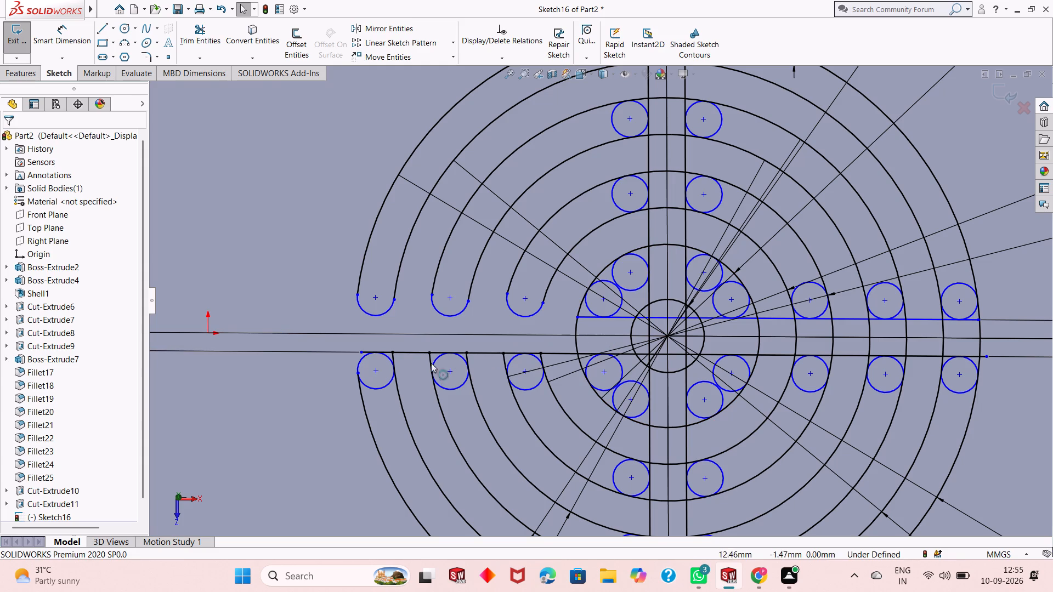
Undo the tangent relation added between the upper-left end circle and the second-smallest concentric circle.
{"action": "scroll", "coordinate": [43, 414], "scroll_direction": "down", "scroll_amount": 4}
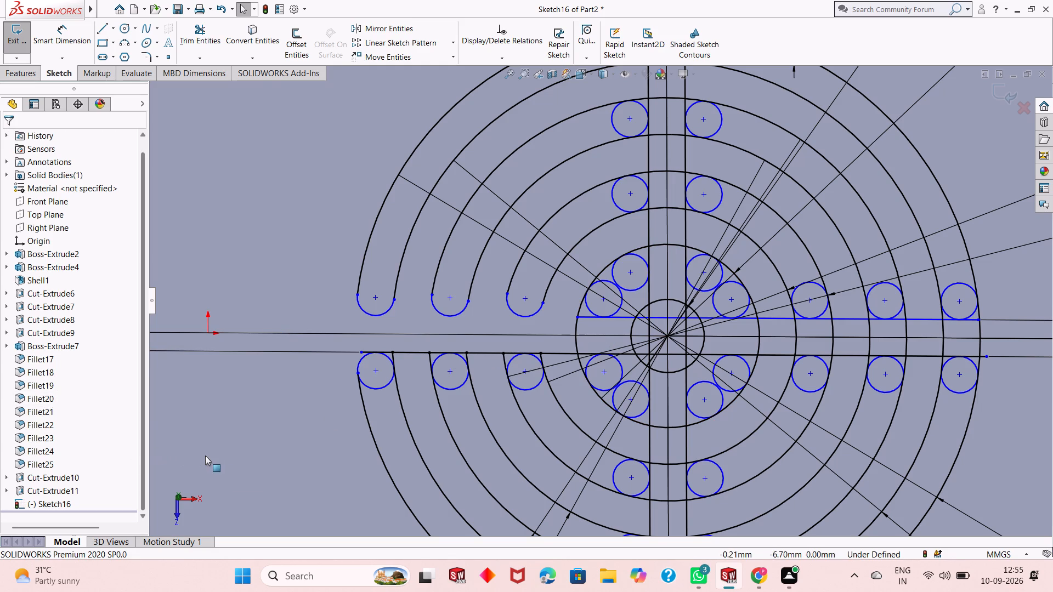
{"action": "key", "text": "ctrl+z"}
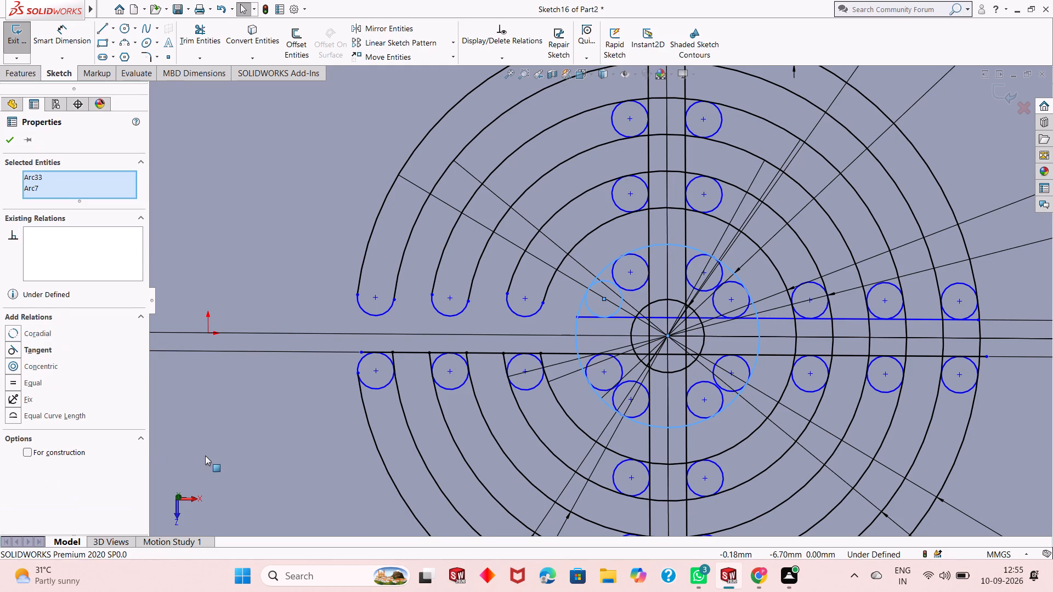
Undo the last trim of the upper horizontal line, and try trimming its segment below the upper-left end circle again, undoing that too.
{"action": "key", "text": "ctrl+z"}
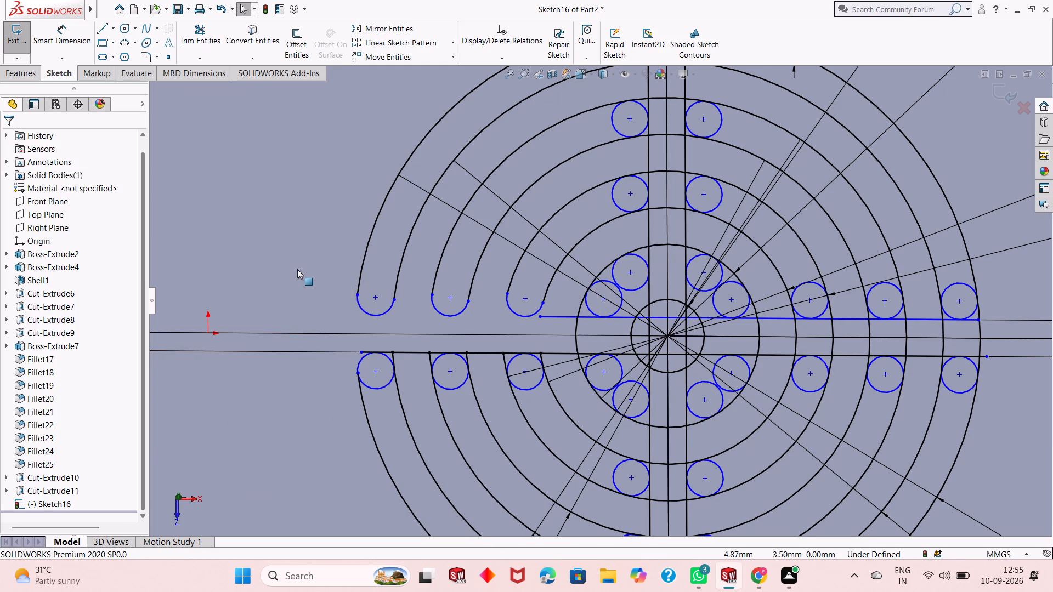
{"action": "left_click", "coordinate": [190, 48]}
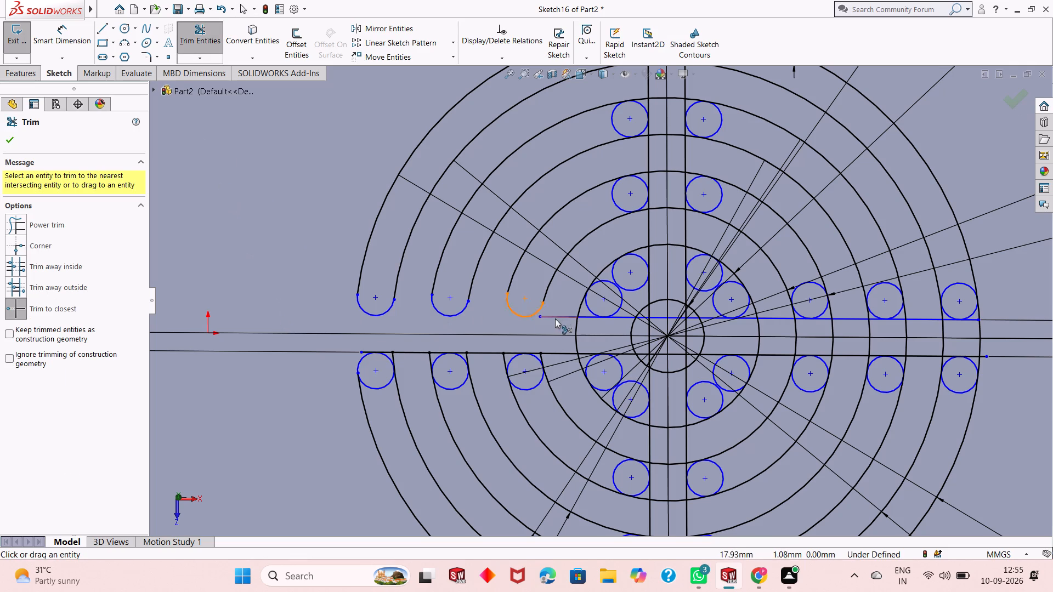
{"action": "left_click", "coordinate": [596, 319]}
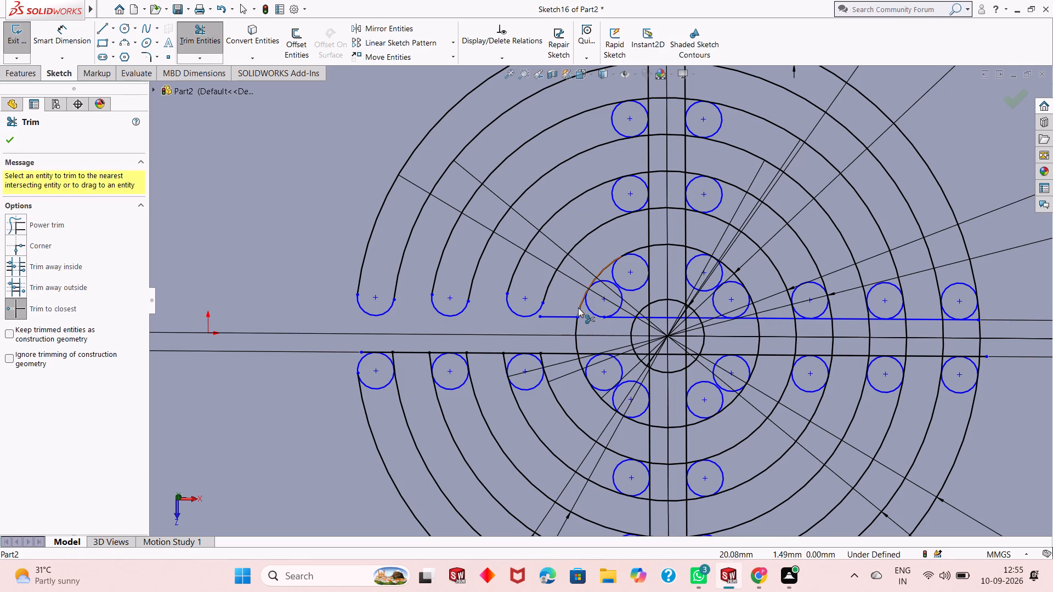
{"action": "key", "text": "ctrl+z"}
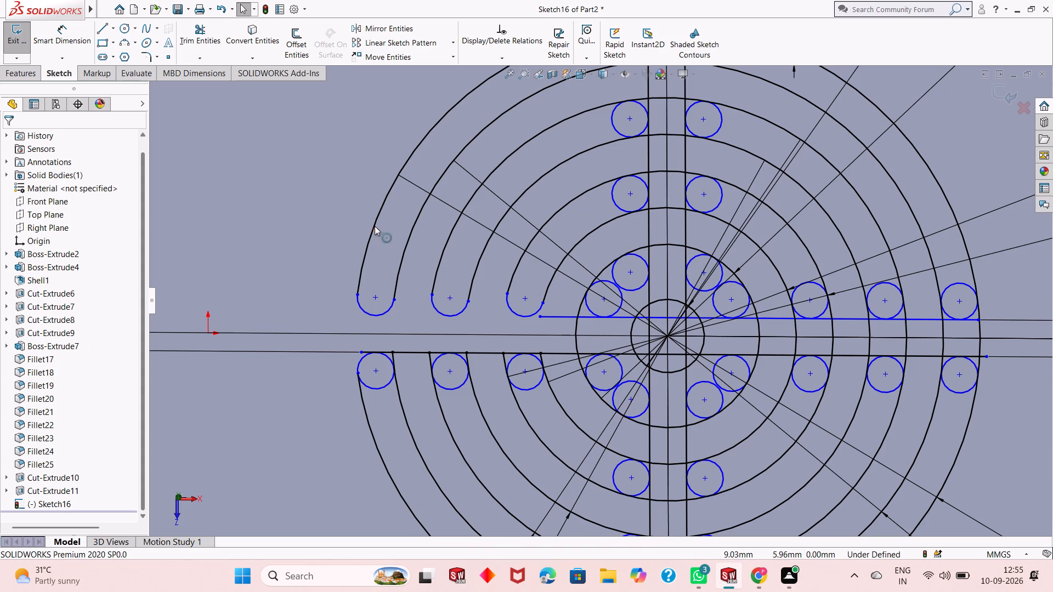
Trim the upper horizontal line's outer segments back to its contact point with the innermost upper-left end circle.
{"action": "left_click", "coordinate": [206, 34]}
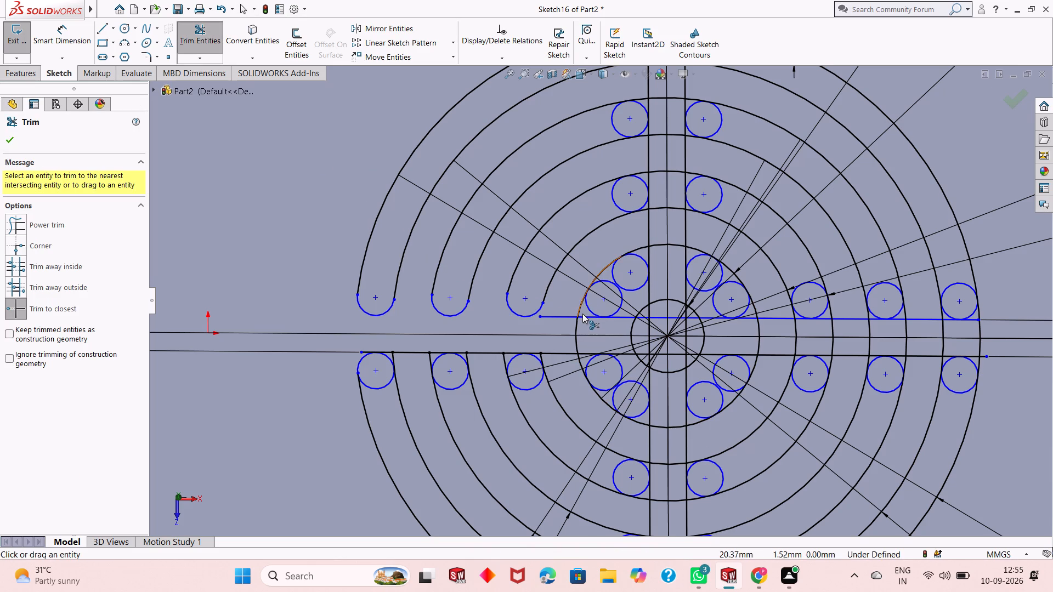
{"action": "left_click", "coordinate": [582, 314]}
{"action": "left_click", "coordinate": [561, 318]}
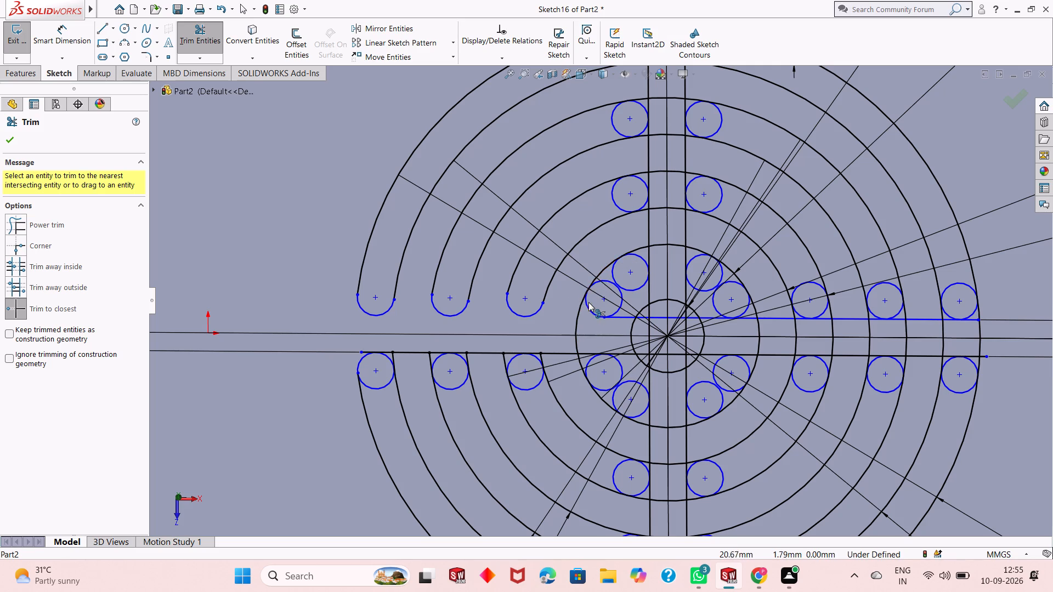
In the lower-left quadrant, trim the second-smallest circle, bar lines and two innermost end circles so only the rounded corner arcs join the bars.
{"action": "scroll", "coordinate": [588, 302], "scroll_direction": "down", "scroll_amount": 4}
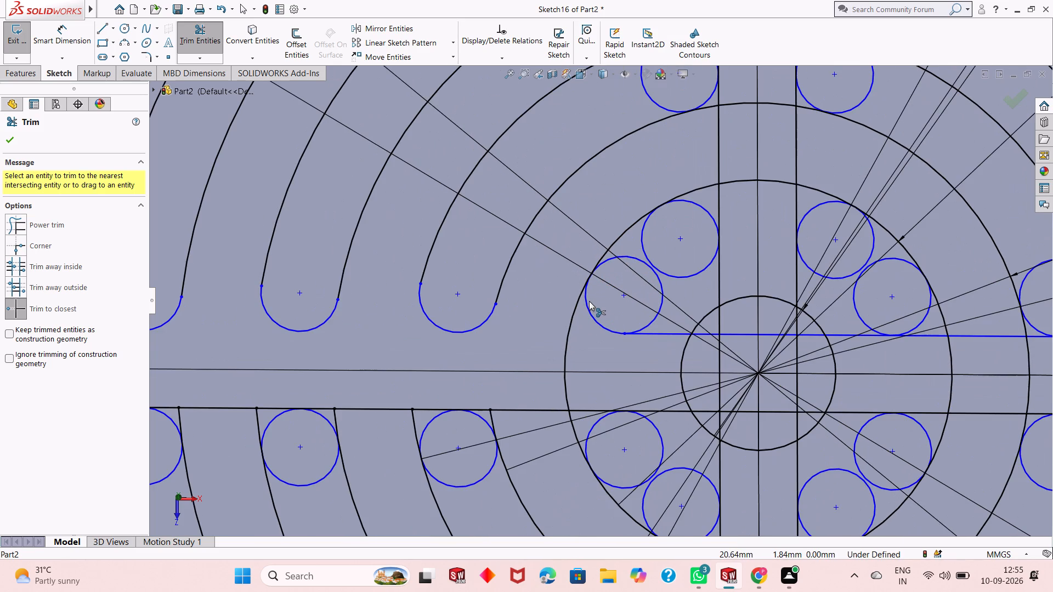
{"action": "scroll", "coordinate": [589, 301], "scroll_direction": "up", "scroll_amount": 2}
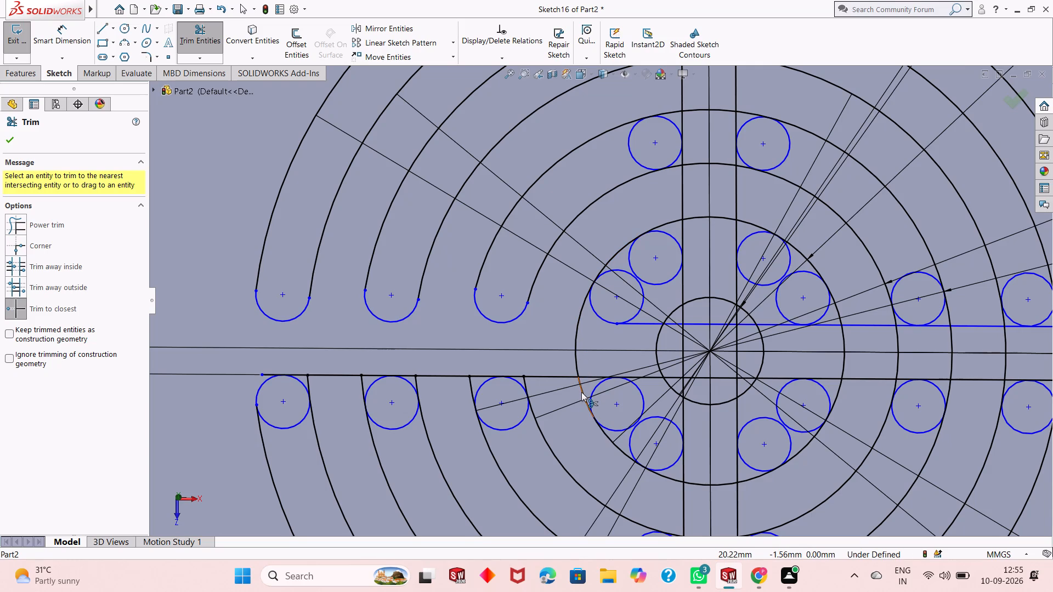
{"action": "left_click", "coordinate": [581, 392]}
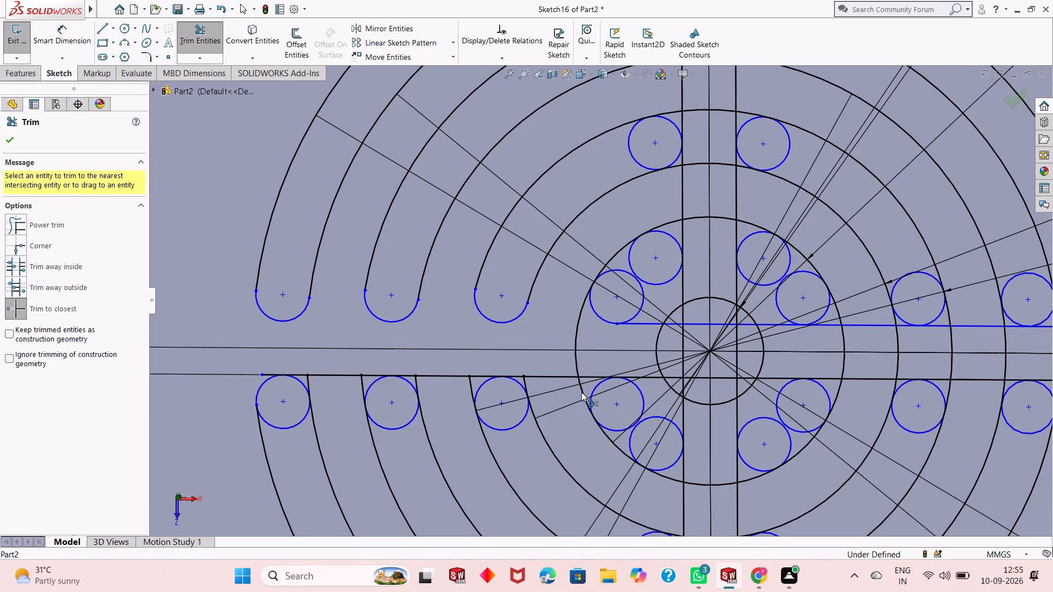
{"action": "left_click", "coordinate": [591, 379]}
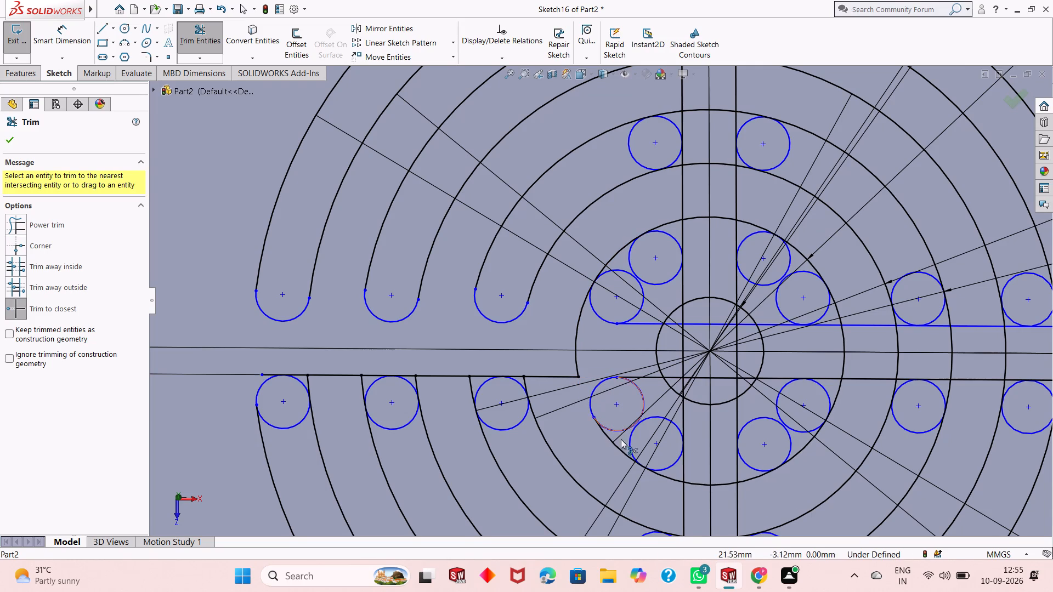
{"action": "left_click", "coordinate": [629, 429]}
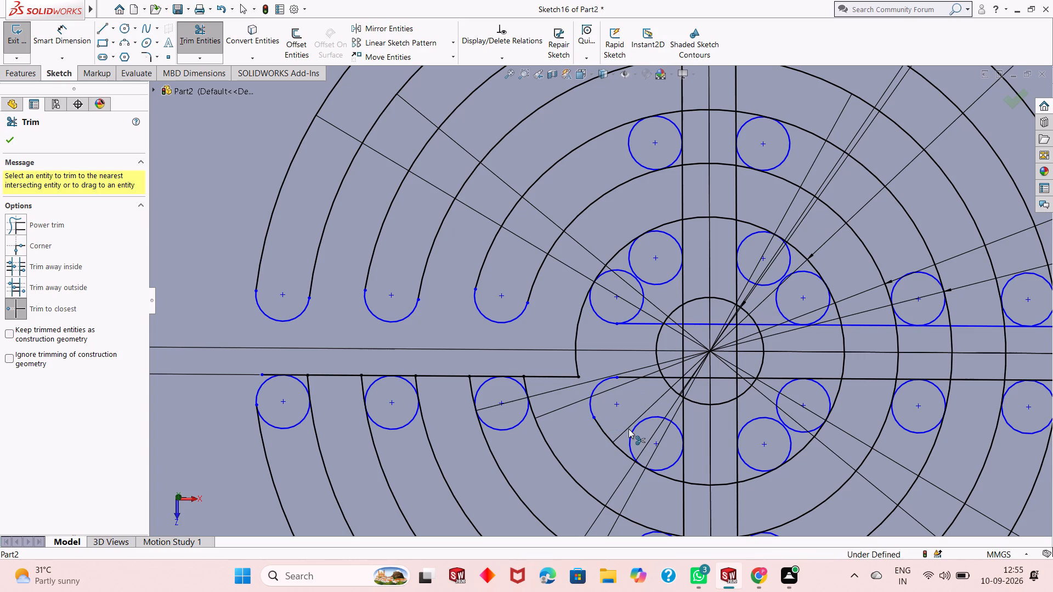
{"action": "left_click", "coordinate": [641, 421]}
{"action": "left_click", "coordinate": [682, 465]}
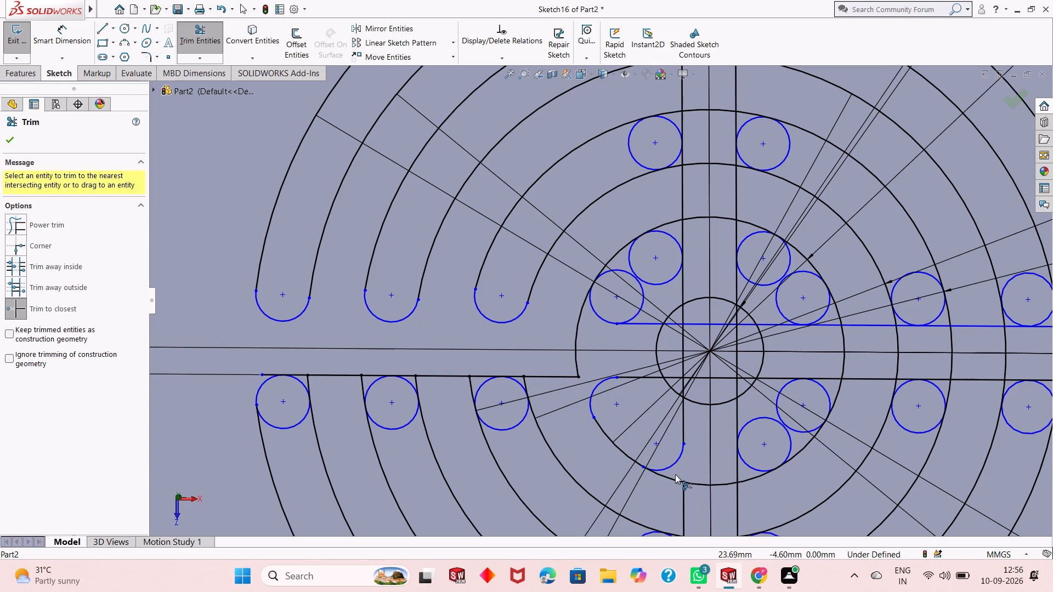
{"action": "left_click", "coordinate": [671, 477]}
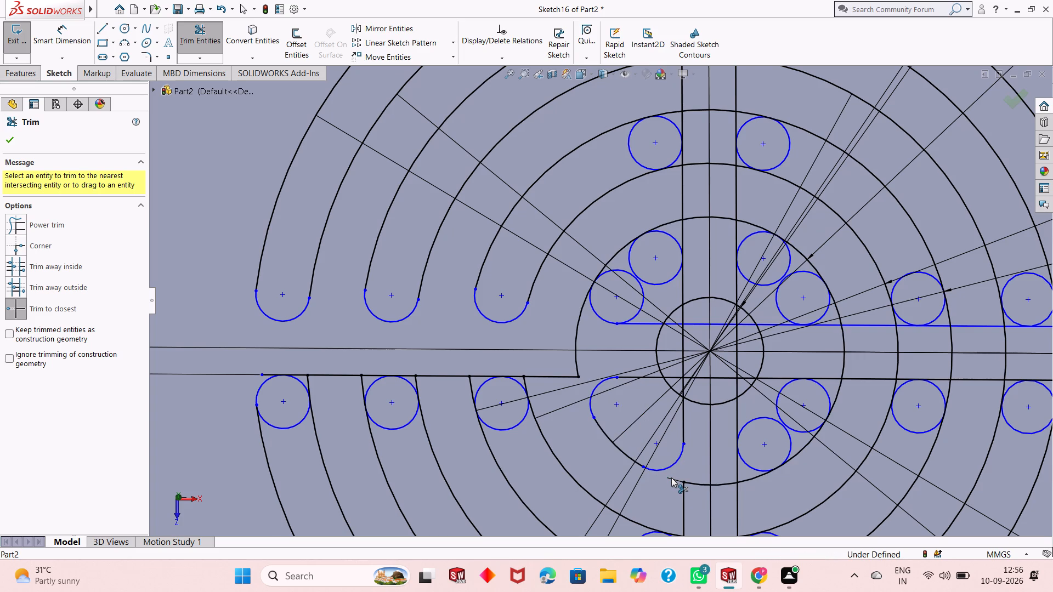
Trim the second-smallest circle's bottom arc, and trim the lower-right quadrant's bar lines, leftover arcs and two innermost end circles into rounded corners.
{"action": "scroll", "coordinate": [663, 466], "scroll_direction": "up", "scroll_amount": 1}
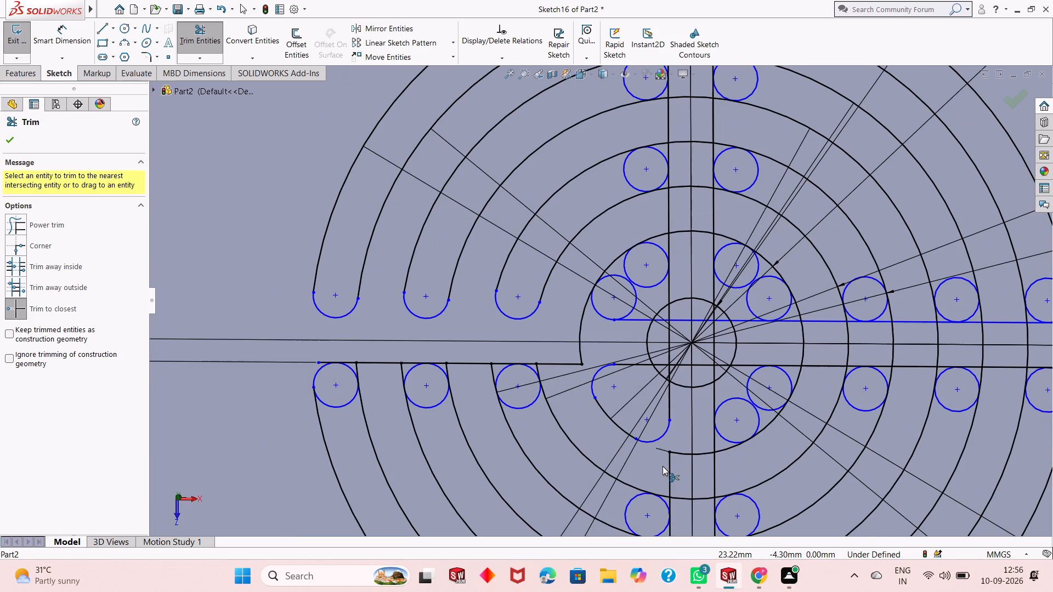
{"action": "left_click", "coordinate": [677, 455]}
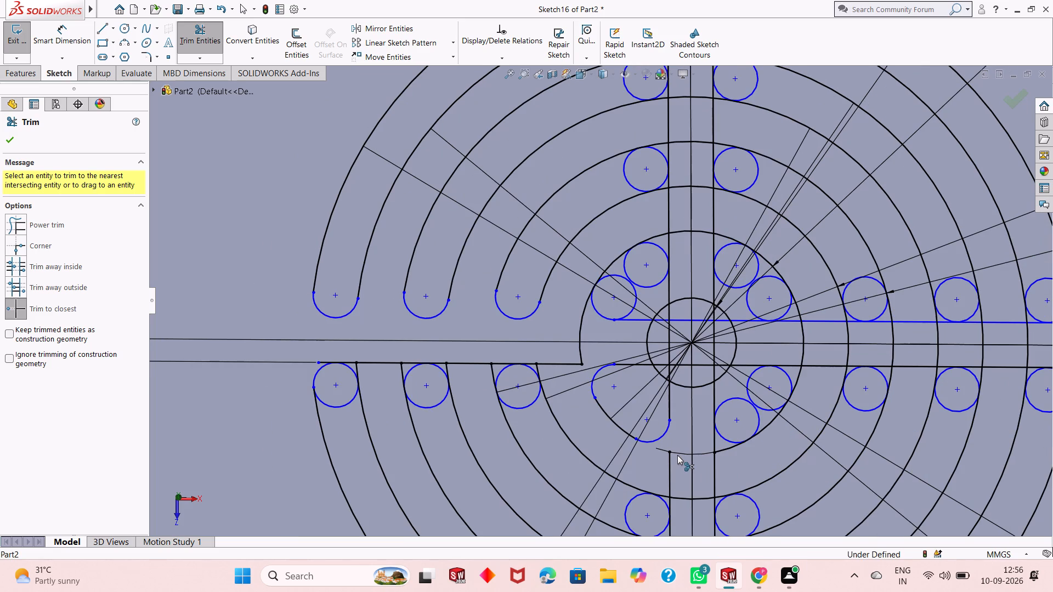
{"action": "left_click", "coordinate": [723, 449]}
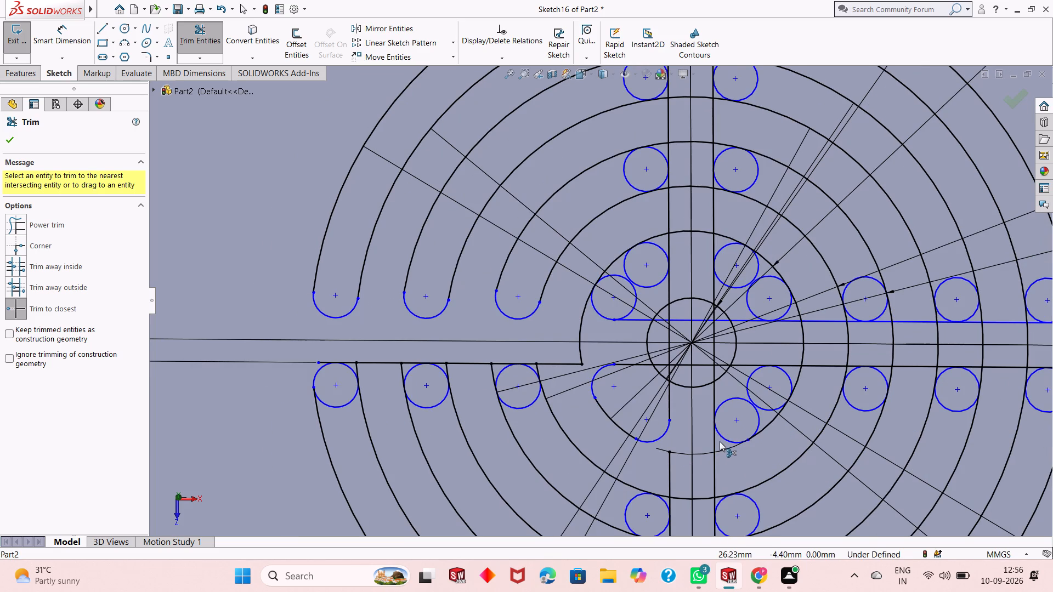
{"action": "left_click", "coordinate": [715, 442]}
{"action": "left_click", "coordinate": [738, 397]}
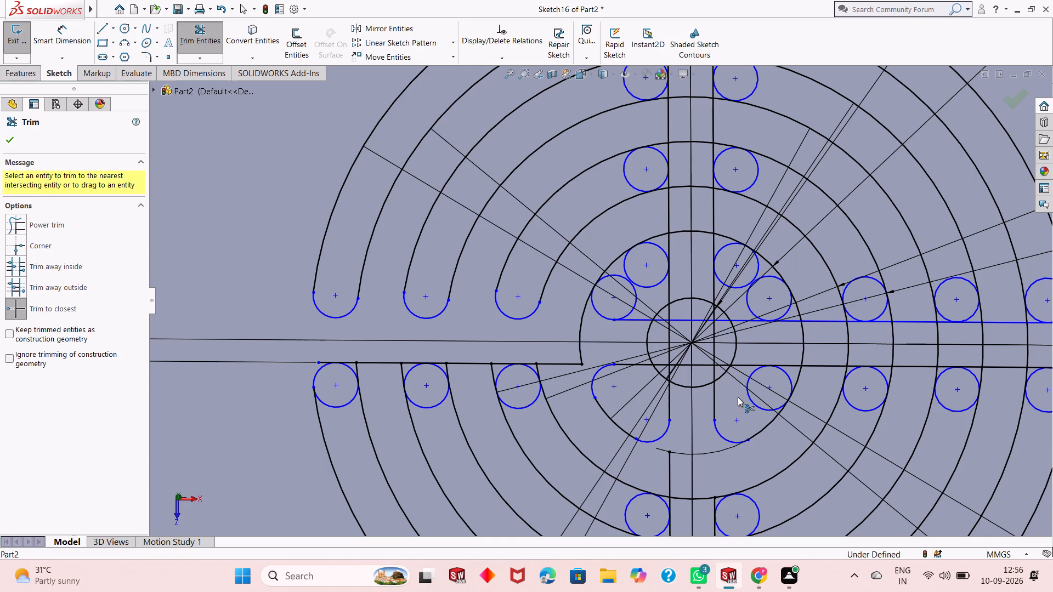
{"action": "left_click", "coordinate": [757, 405]}
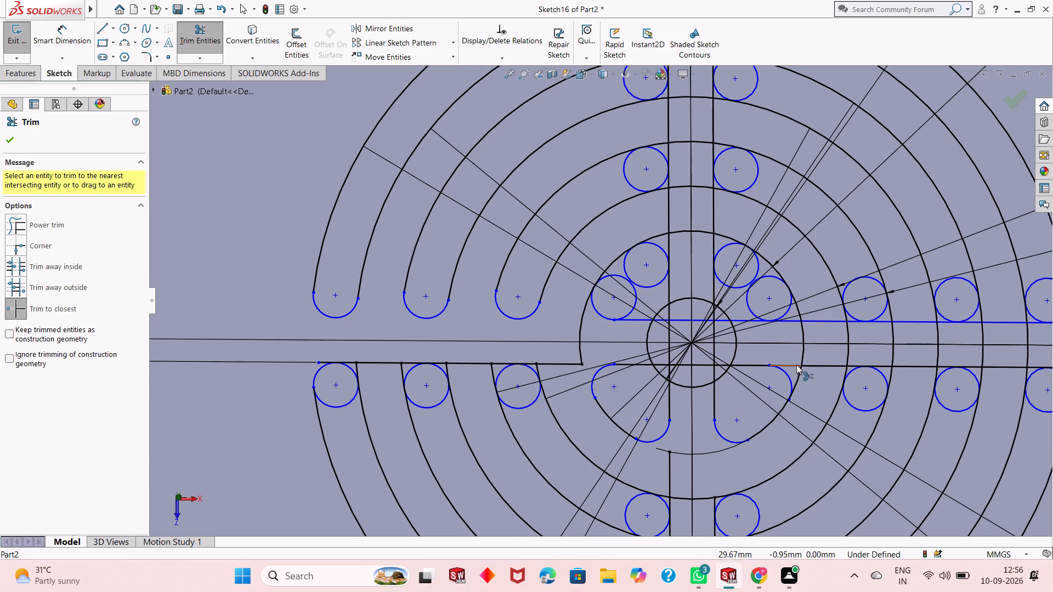
{"action": "left_click", "coordinate": [796, 365]}
{"action": "left_click", "coordinate": [797, 377]}
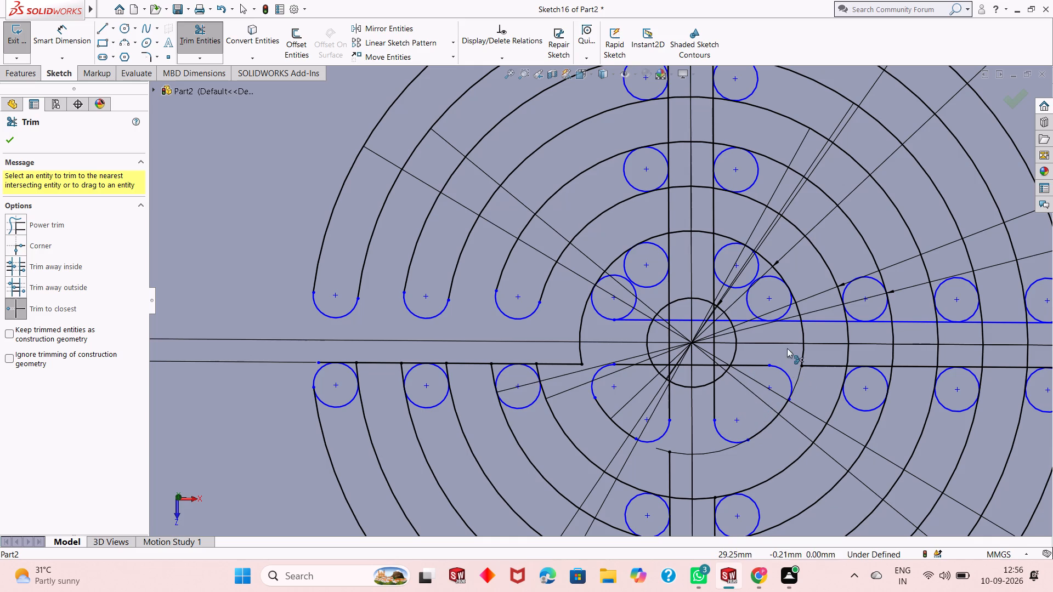
In the upper-right quadrant, trim the second-smallest circle, bar lines and two innermost end circles to leave rounded corner arcs.
{"action": "scroll", "coordinate": [794, 301], "scroll_direction": "up", "scroll_amount": 2}
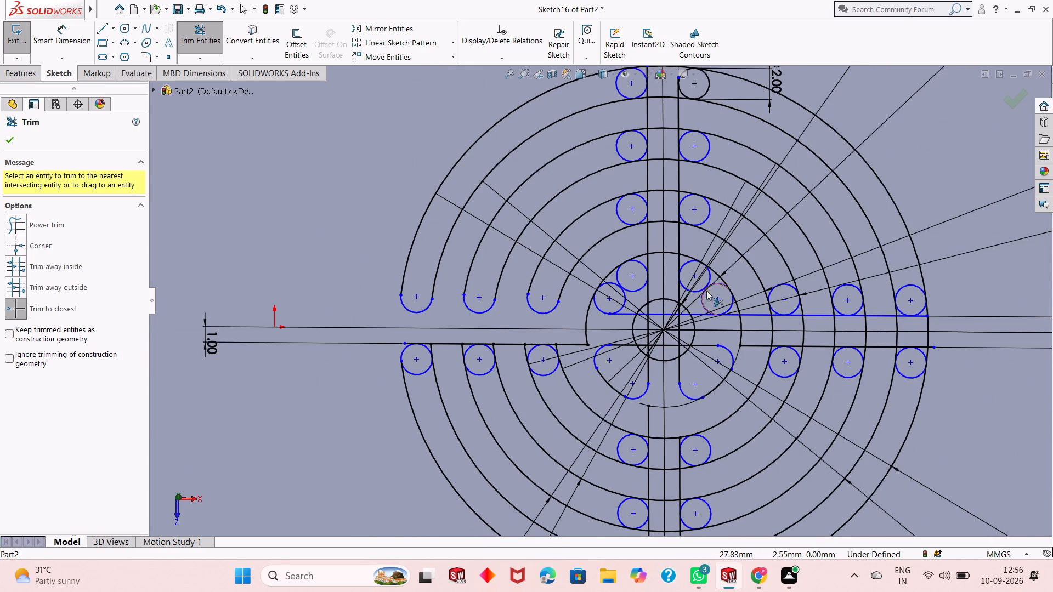
{"action": "scroll", "coordinate": [703, 292], "scroll_direction": "down", "scroll_amount": 4}
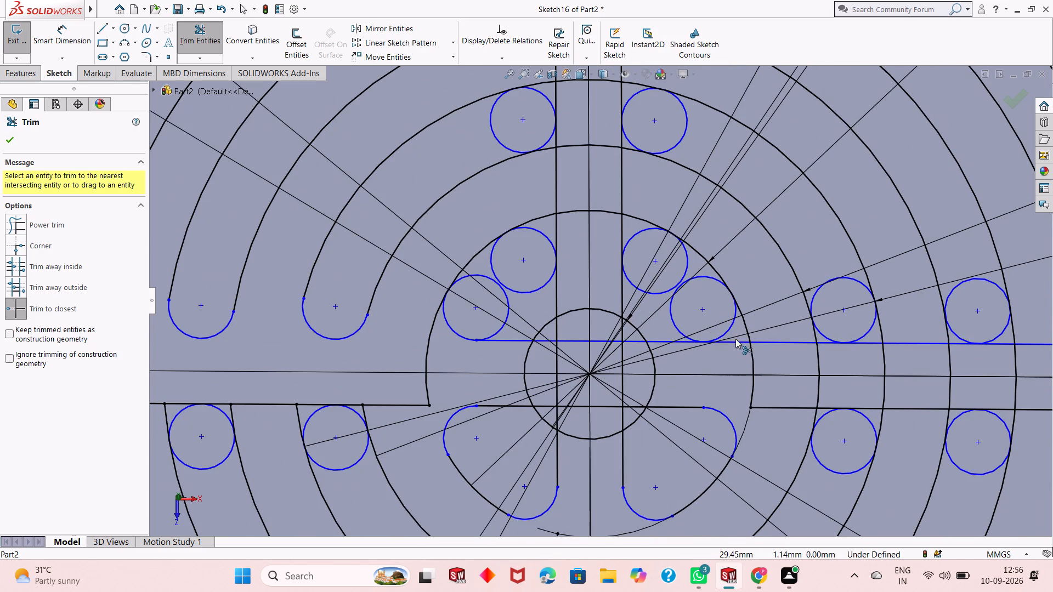
{"action": "left_click", "coordinate": [738, 344]}
{"action": "left_click", "coordinate": [743, 325]}
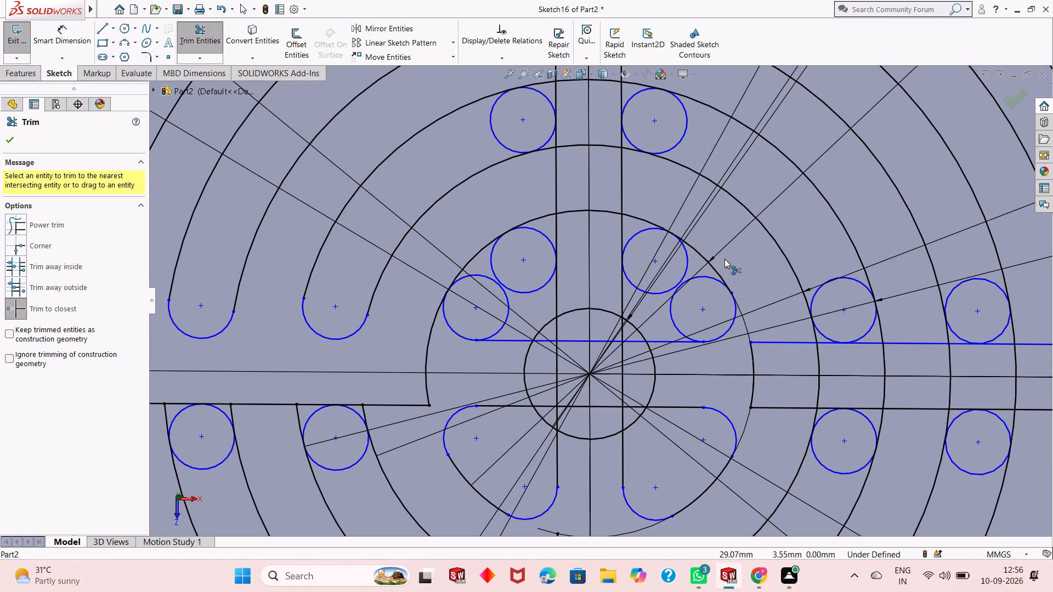
{"action": "left_click", "coordinate": [674, 326]}
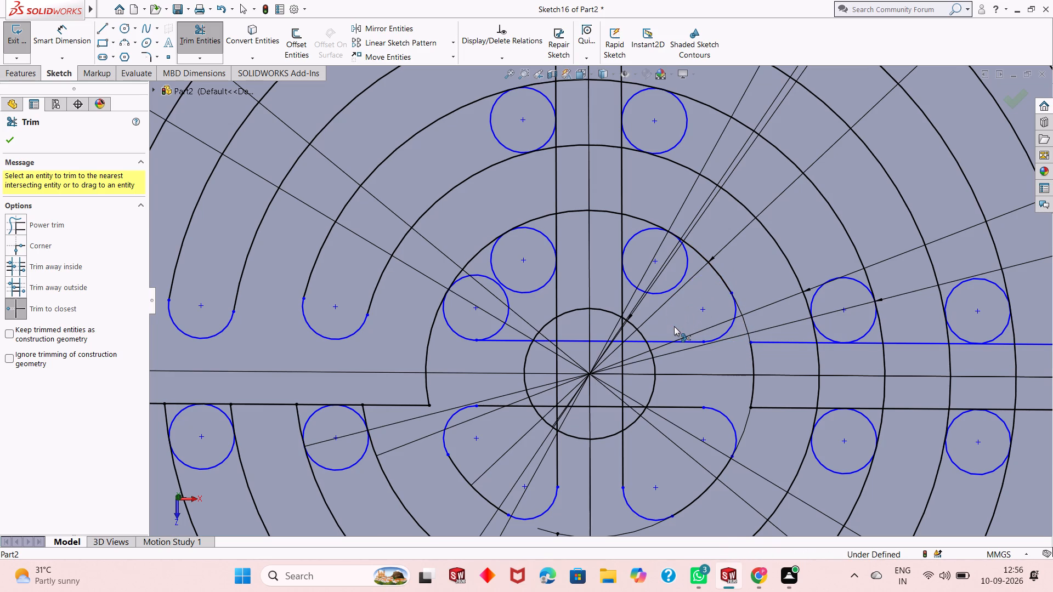
{"action": "left_click", "coordinate": [669, 289]}
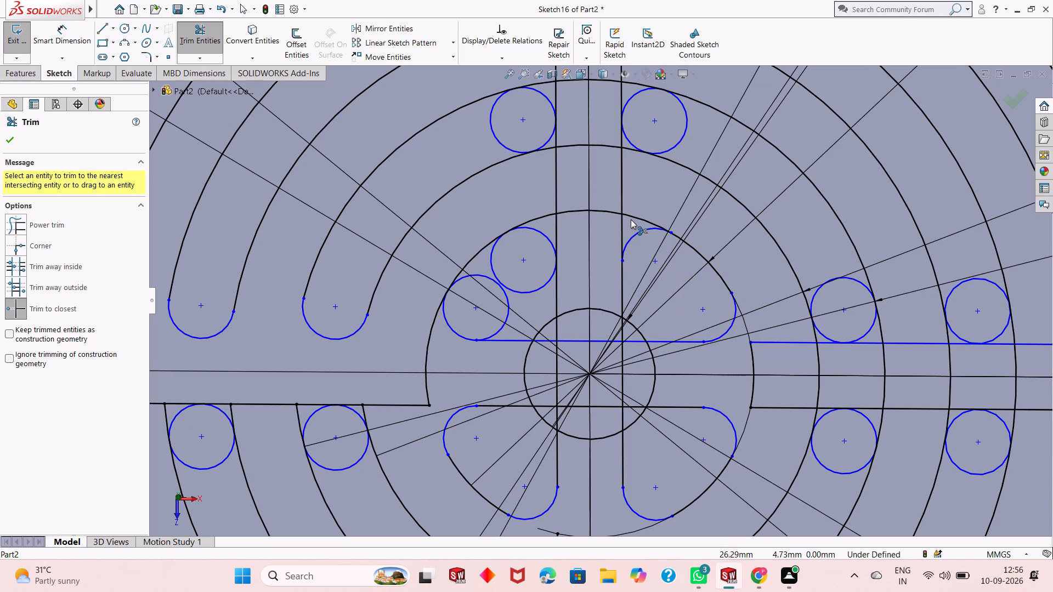
{"action": "left_click", "coordinate": [630, 219]}
{"action": "left_click", "coordinate": [621, 229]}
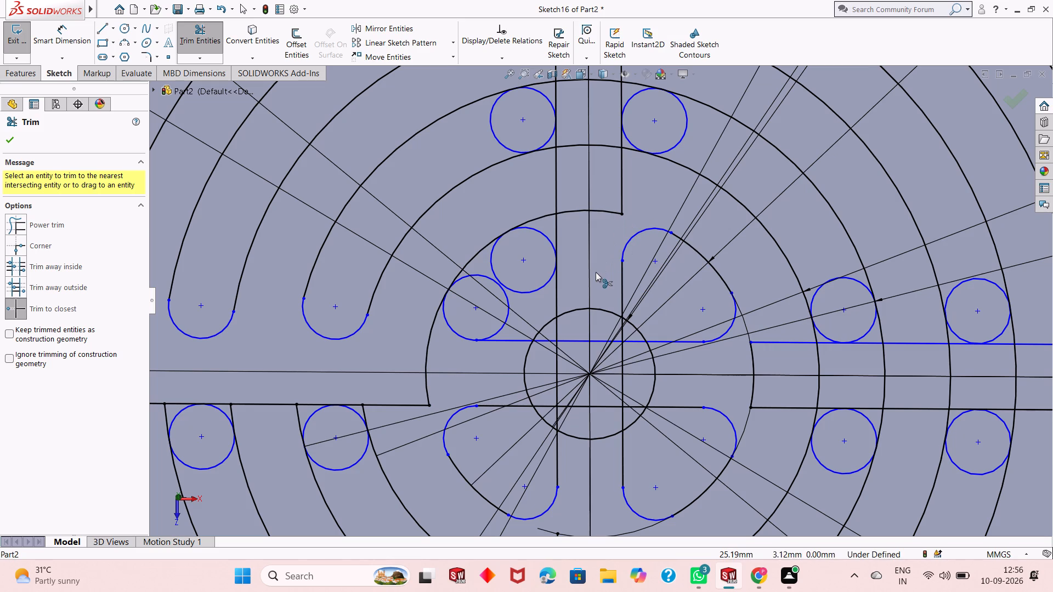
Trim the second-smallest circle's top arc across the vertical bar and the inside arc of the adjoining end circle on its left.
{"action": "left_click", "coordinate": [609, 212]}
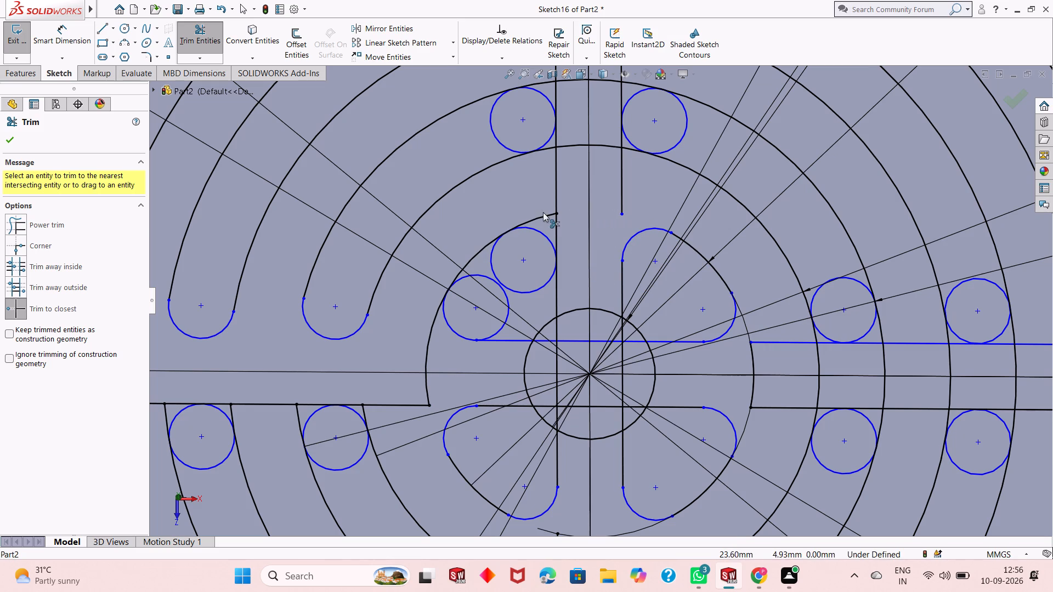
{"action": "left_click", "coordinate": [543, 219]}
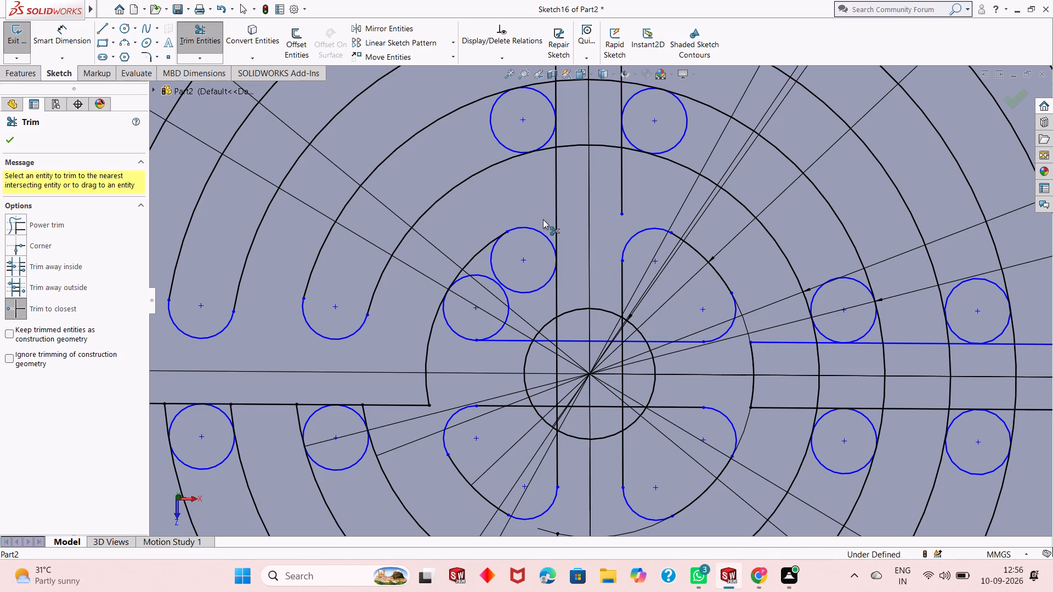
{"action": "left_click", "coordinate": [508, 287]}
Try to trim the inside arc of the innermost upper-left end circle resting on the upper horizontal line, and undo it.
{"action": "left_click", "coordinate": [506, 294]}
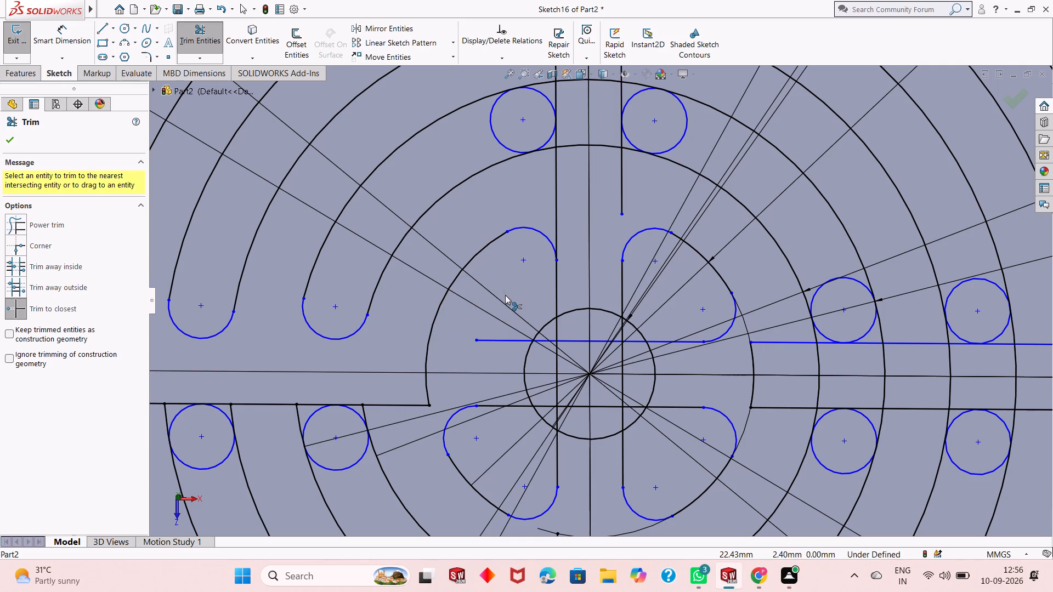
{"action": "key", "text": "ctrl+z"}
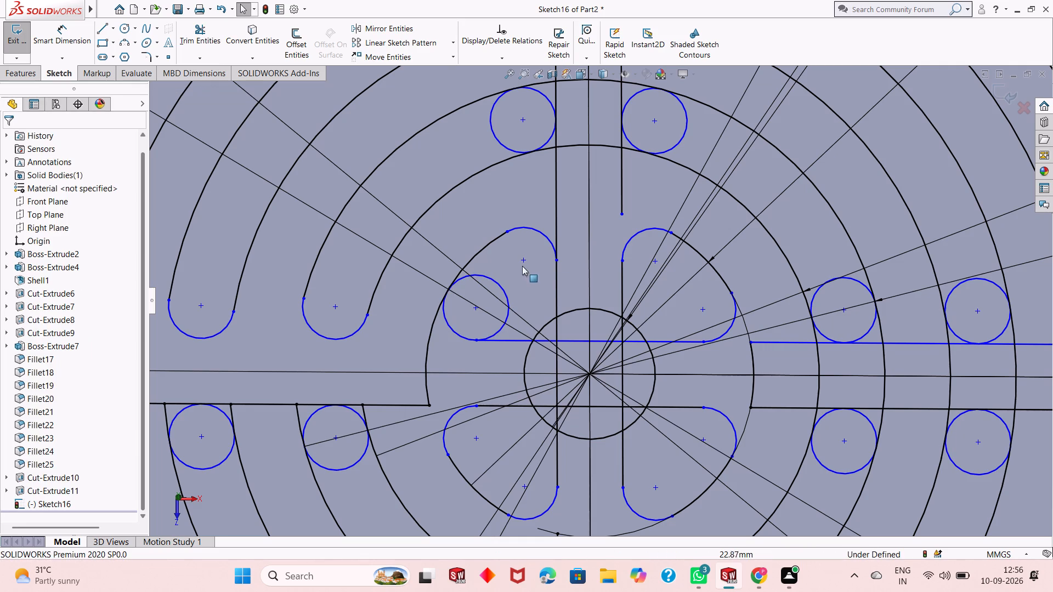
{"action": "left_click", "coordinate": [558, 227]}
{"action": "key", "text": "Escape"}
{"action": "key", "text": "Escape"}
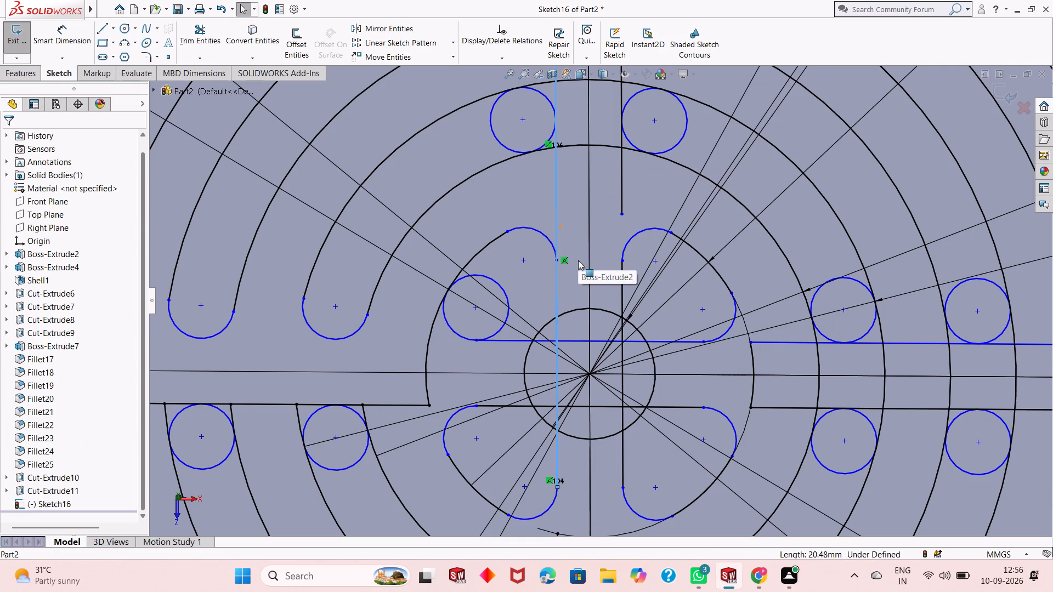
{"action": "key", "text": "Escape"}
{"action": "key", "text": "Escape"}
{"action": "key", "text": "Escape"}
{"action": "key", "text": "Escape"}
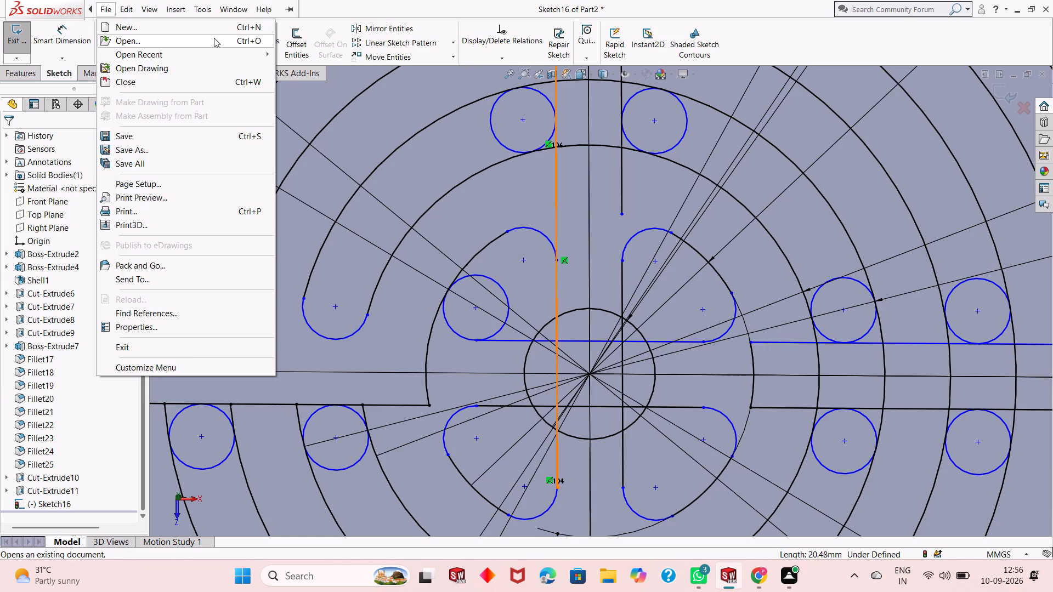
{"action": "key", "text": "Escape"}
Trim the left vertical line's segment between the rounded upper-left corner and the third-smallest concentric circle.
{"action": "left_click", "coordinate": [214, 38]}
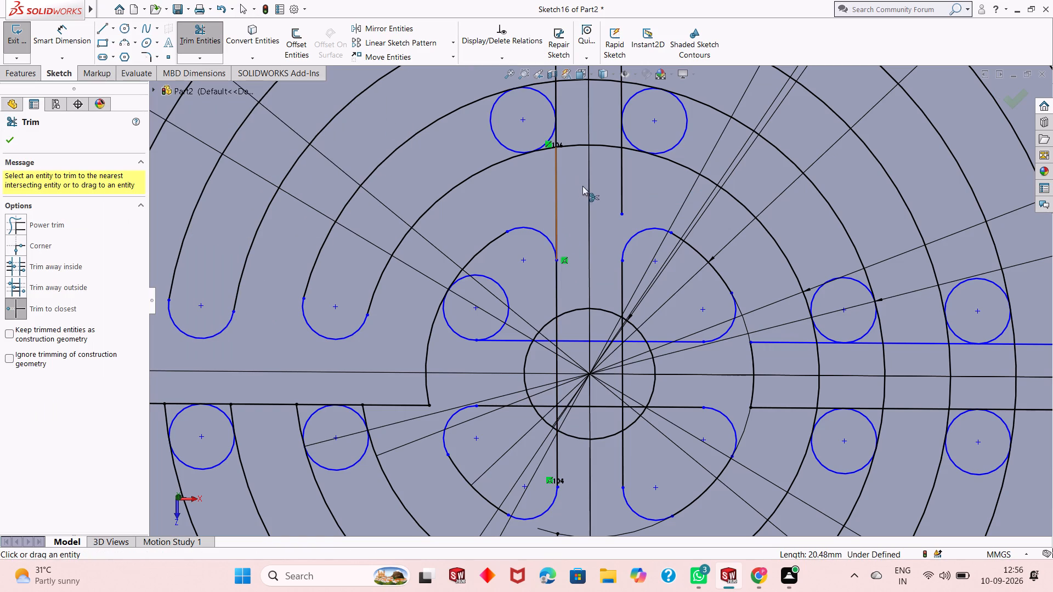
{"action": "left_click", "coordinate": [557, 214]}
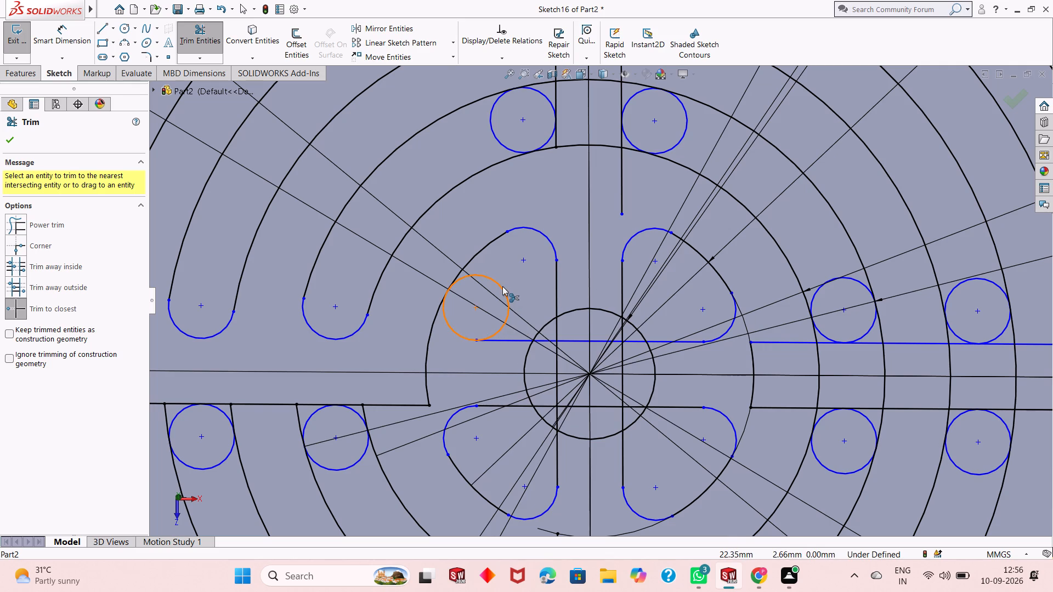
{"action": "key", "text": "Escape"}
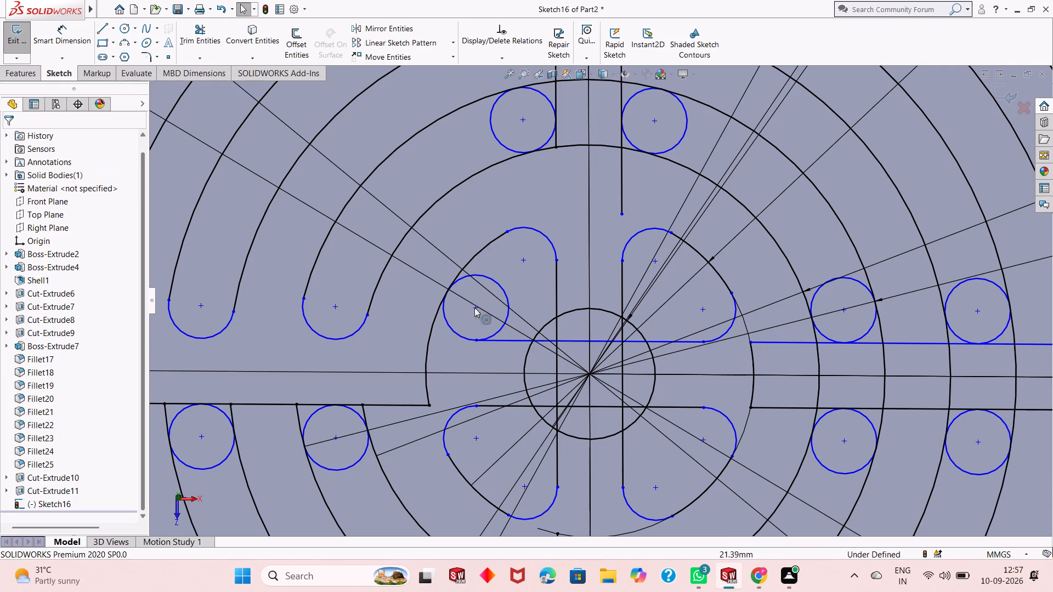
Add a tangent relation between the innermost upper-left end circle and the upper horizontal bar line.
{"action": "key", "text": "Escape"}
{"action": "key", "text": "Escape"}
{"action": "key", "text": "Escape"}
{"action": "key", "text": "Escape"}
{"action": "key", "text": "Escape"}
{"action": "key", "text": "Escape"}
{"action": "key", "text": "Escape"}
{"action": "key", "text": "Escape"}
{"action": "left_click", "coordinate": [495, 283]}
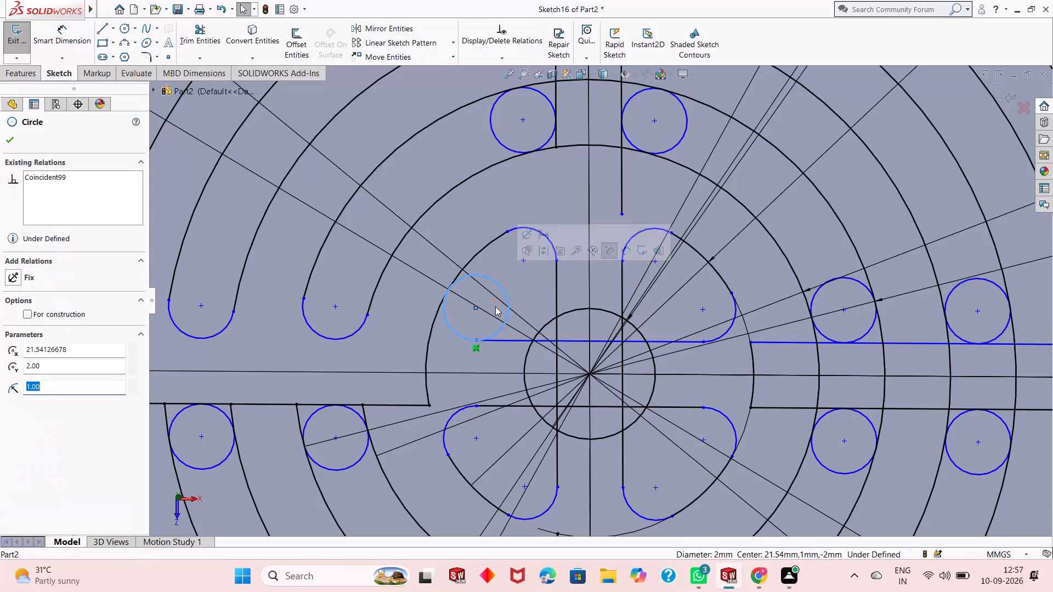
{"action": "left_click", "coordinate": [497, 340], "text": "ctrl"}
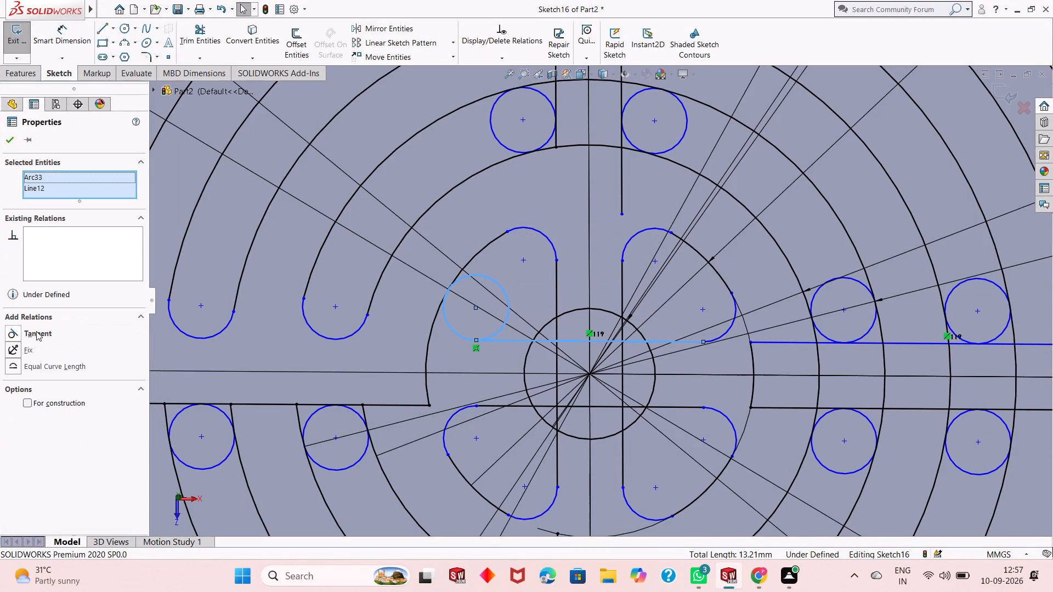
{"action": "left_click", "coordinate": [16, 335]}
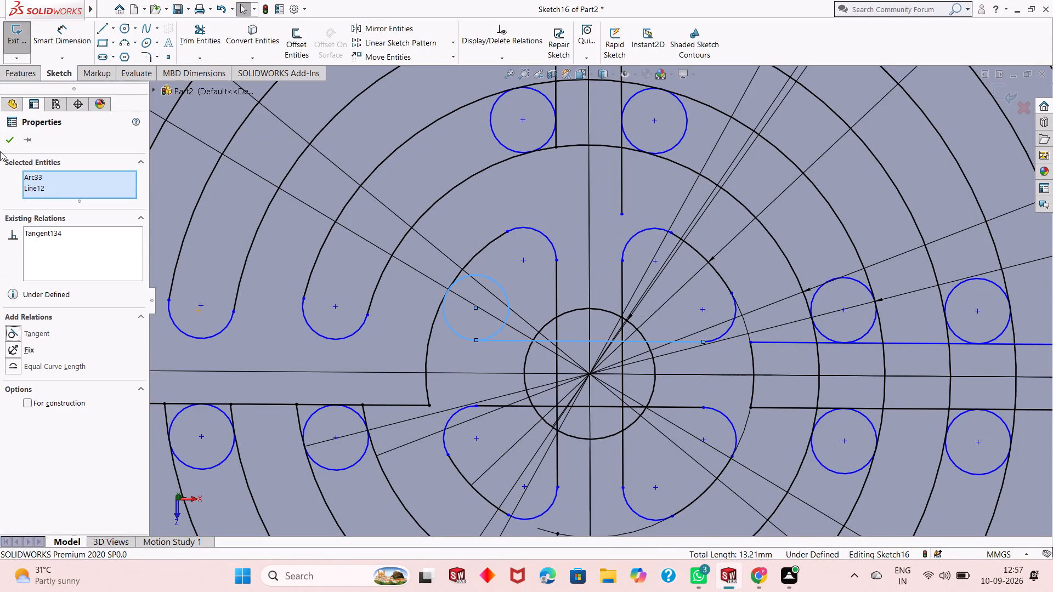
{"action": "left_click", "coordinate": [7, 139]}
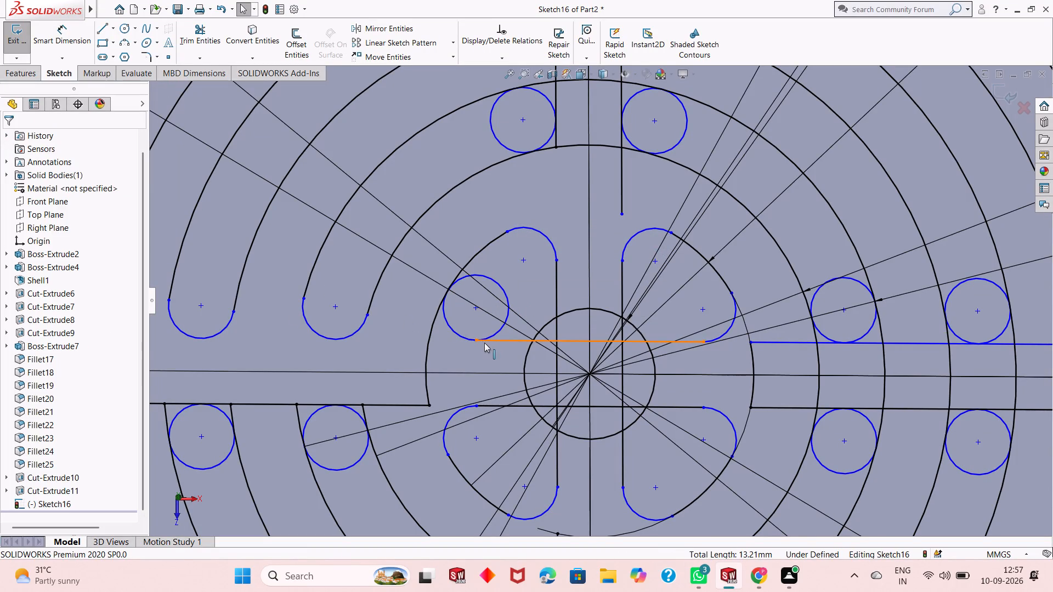
Make that end circle tangent to the remaining left arc of the second-smallest concentric circle.
{"action": "left_click", "coordinate": [501, 286]}
{"action": "left_click", "coordinate": [435, 316], "text": "ctrl"}
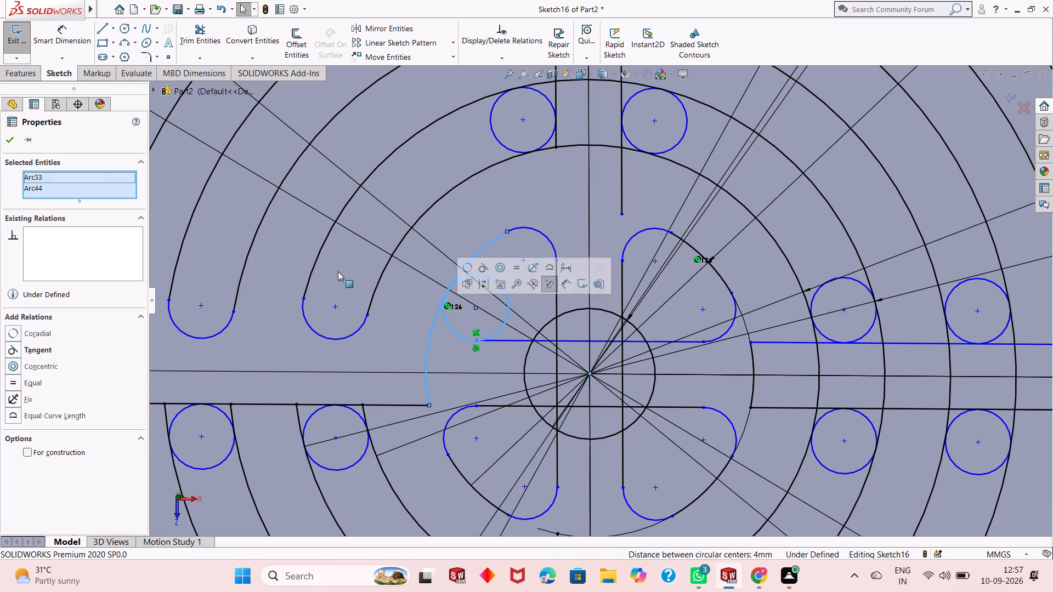
{"action": "left_click", "coordinate": [17, 353]}
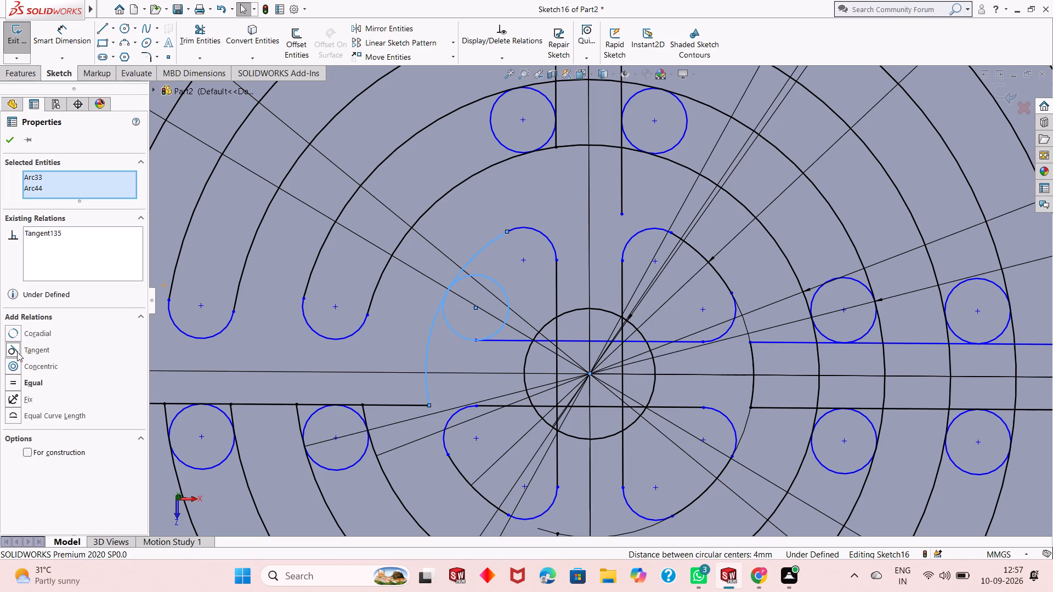
{"action": "left_click", "coordinate": [8, 143]}
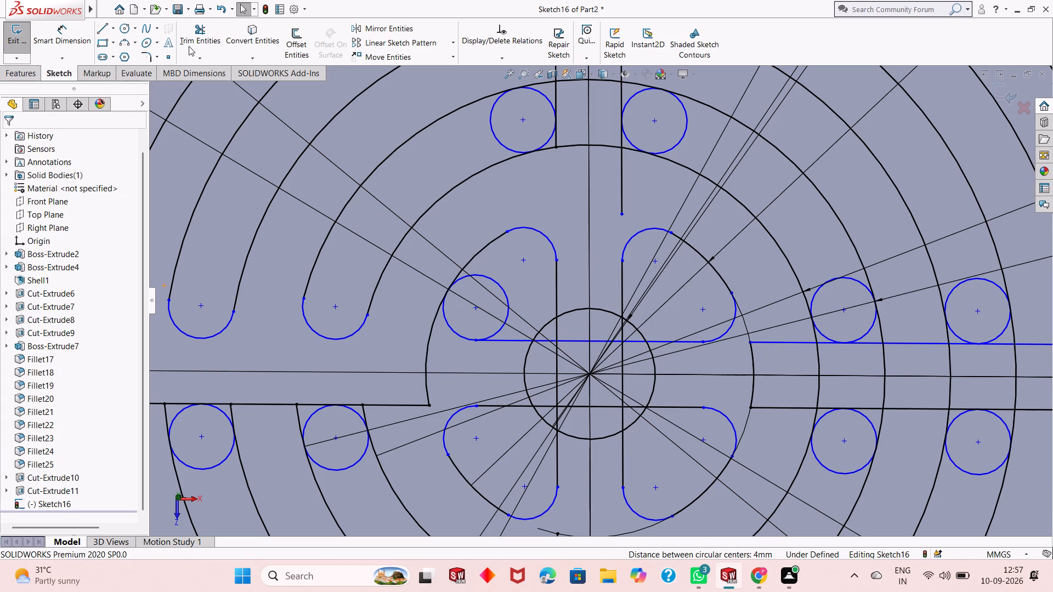
Trim the second-smallest circle's arc across the left horizontal bar and the inside arc of the adjoining upper-left end circle.
{"action": "left_click", "coordinate": [206, 40]}
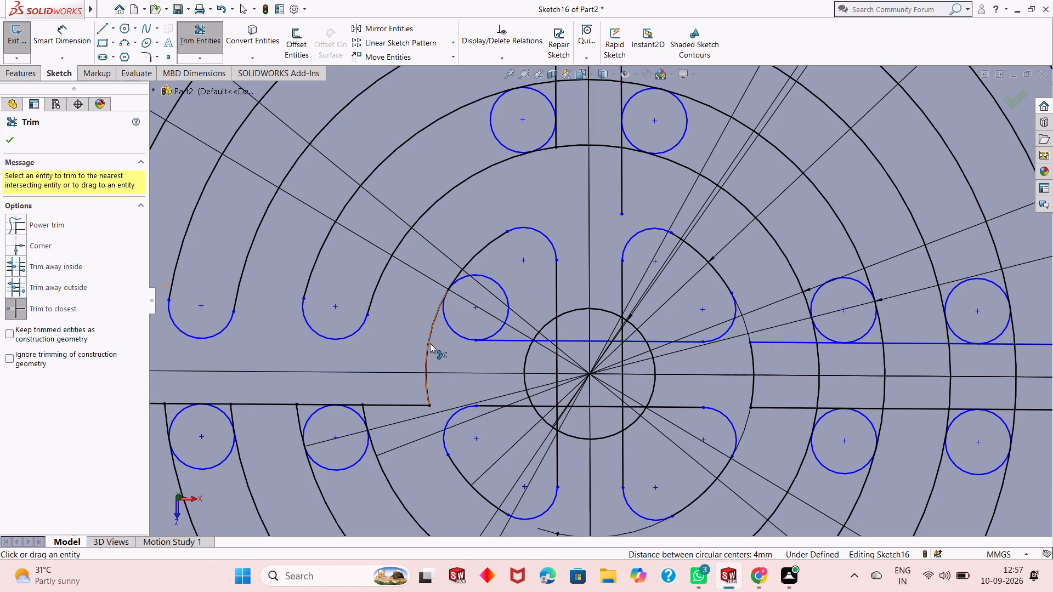
{"action": "left_click", "coordinate": [430, 343]}
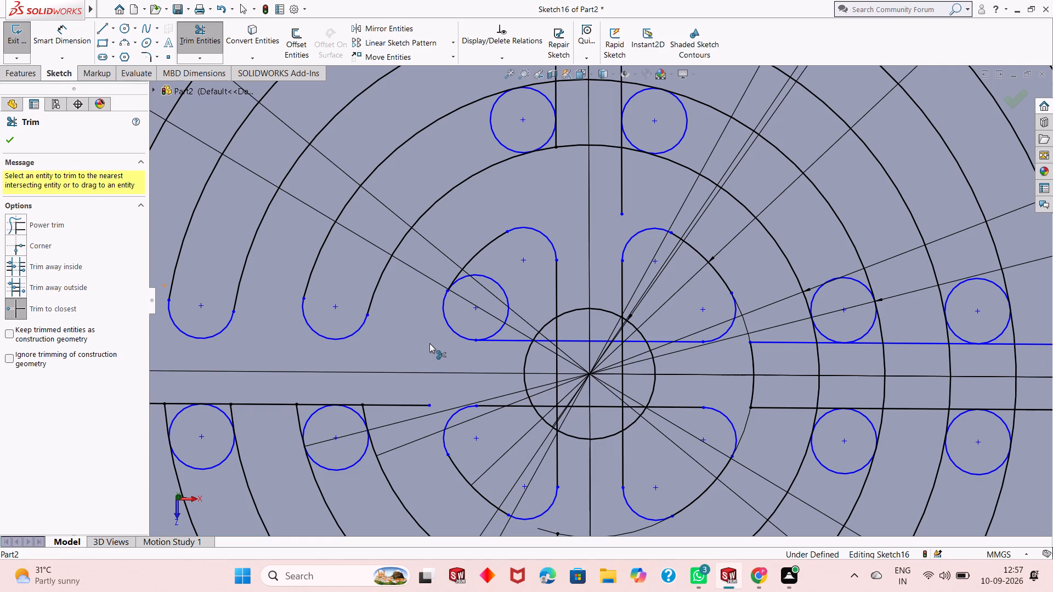
{"action": "left_click", "coordinate": [485, 278]}
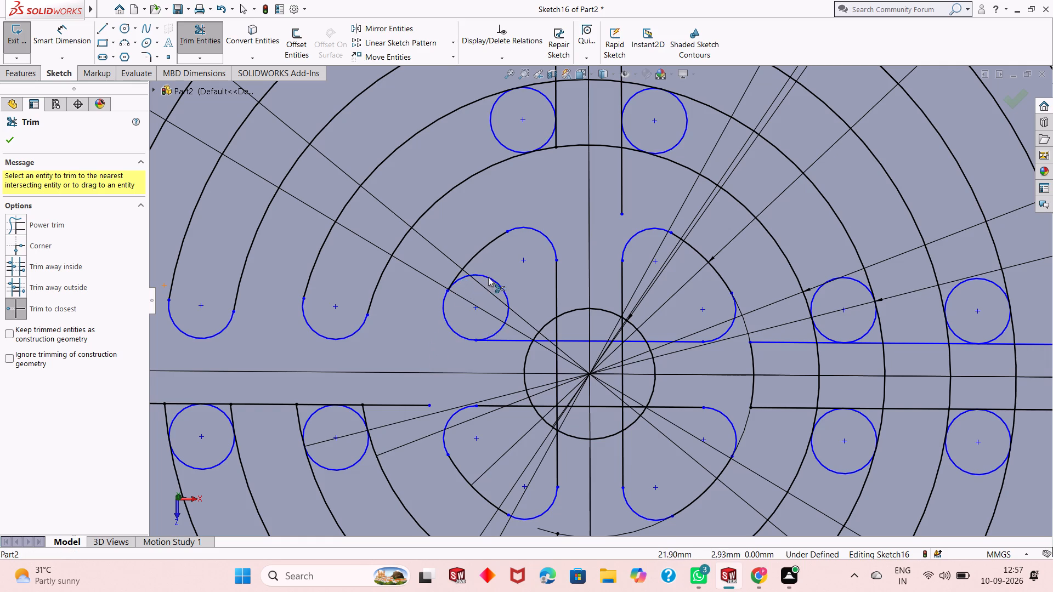
{"action": "scroll", "coordinate": [438, 359], "scroll_direction": "up", "scroll_amount": 2}
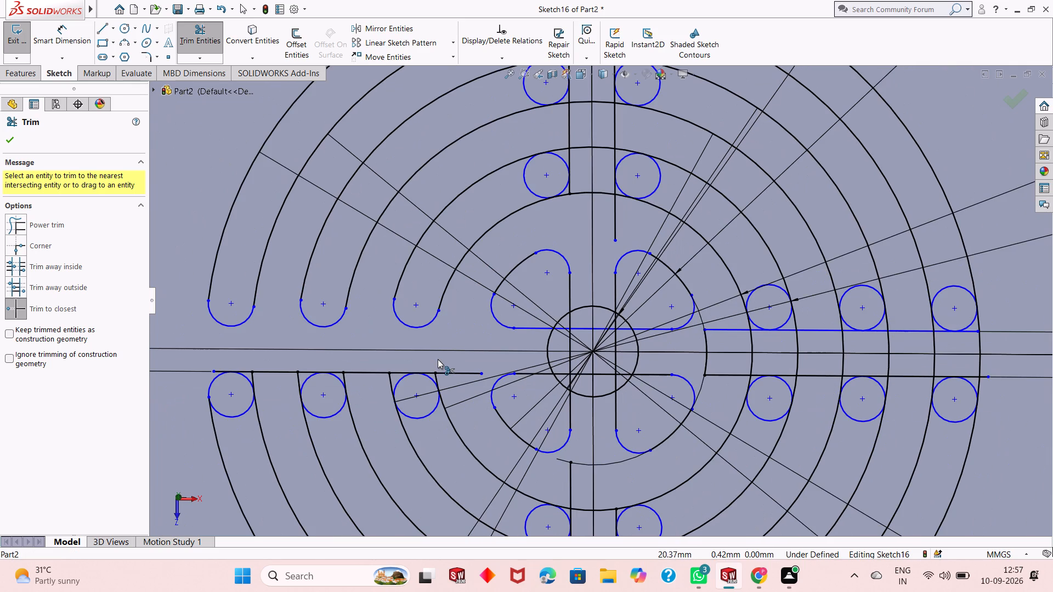
{"action": "key", "text": "Escape"}
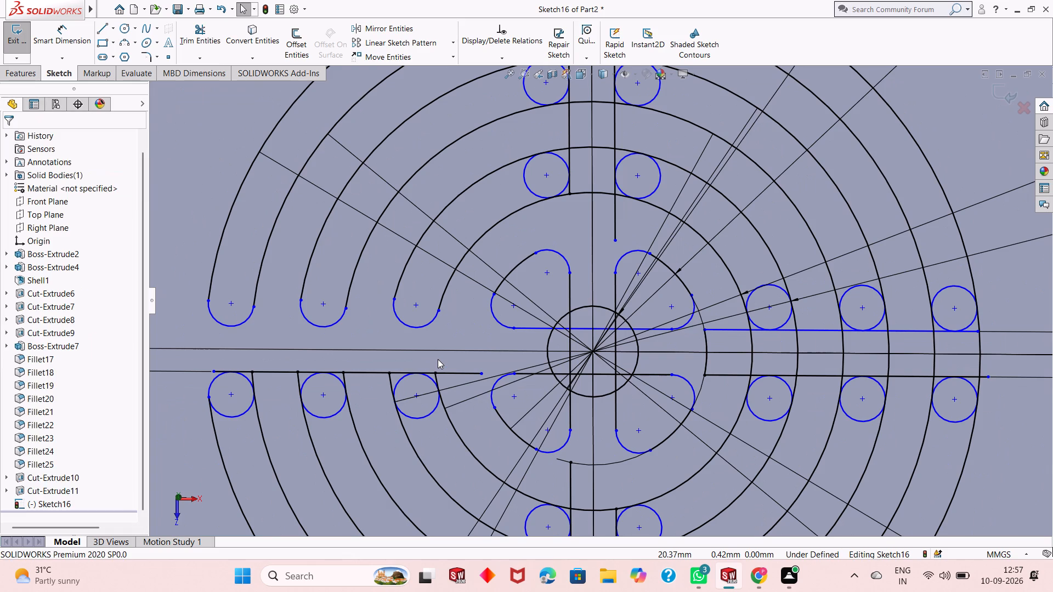
{"action": "key", "text": "Escape"}
{"action": "key", "text": "Escape"}
{"action": "key", "text": "Escape"}
{"action": "key", "text": "Escape"}
Inside the smallest circle, trim the left vertical bar line and both horizontal lines' segments up to the right vertical line.
{"action": "scroll", "coordinate": [605, 329], "scroll_direction": "down", "scroll_amount": 2}
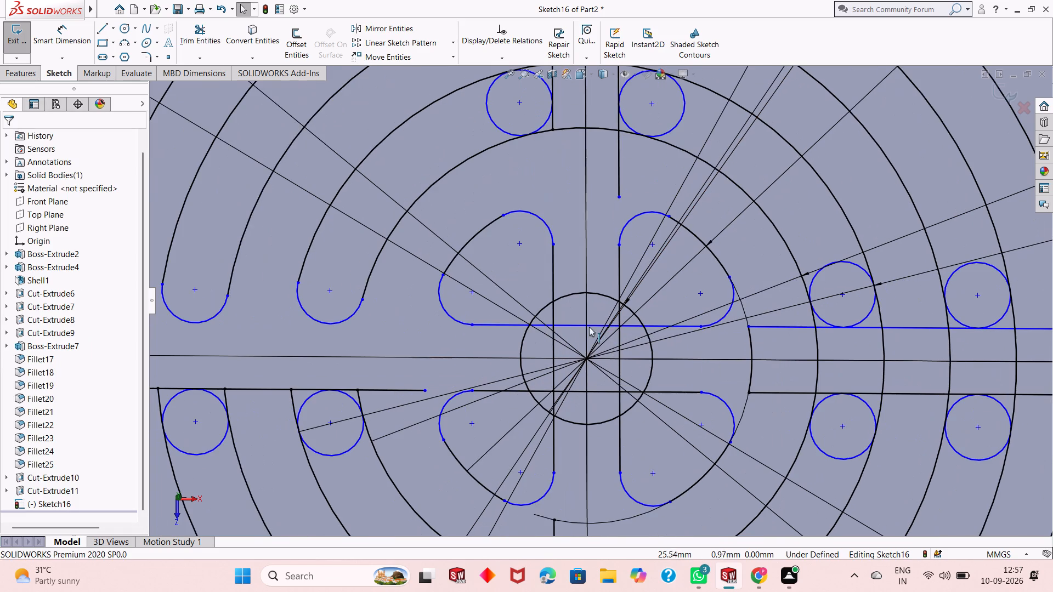
{"action": "left_click", "coordinate": [201, 37]}
{"action": "scroll", "coordinate": [552, 381], "scroll_direction": "up", "scroll_amount": 3}
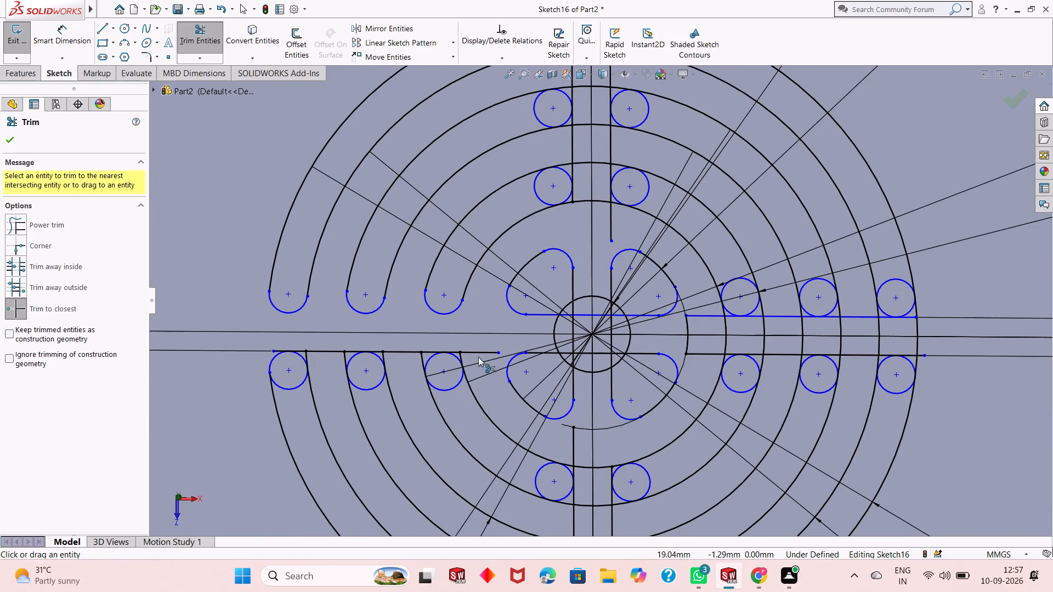
{"action": "scroll", "coordinate": [383, 358], "scroll_direction": "down", "scroll_amount": 3}
{"action": "scroll", "coordinate": [382, 358], "scroll_direction": "up", "scroll_amount": 2}
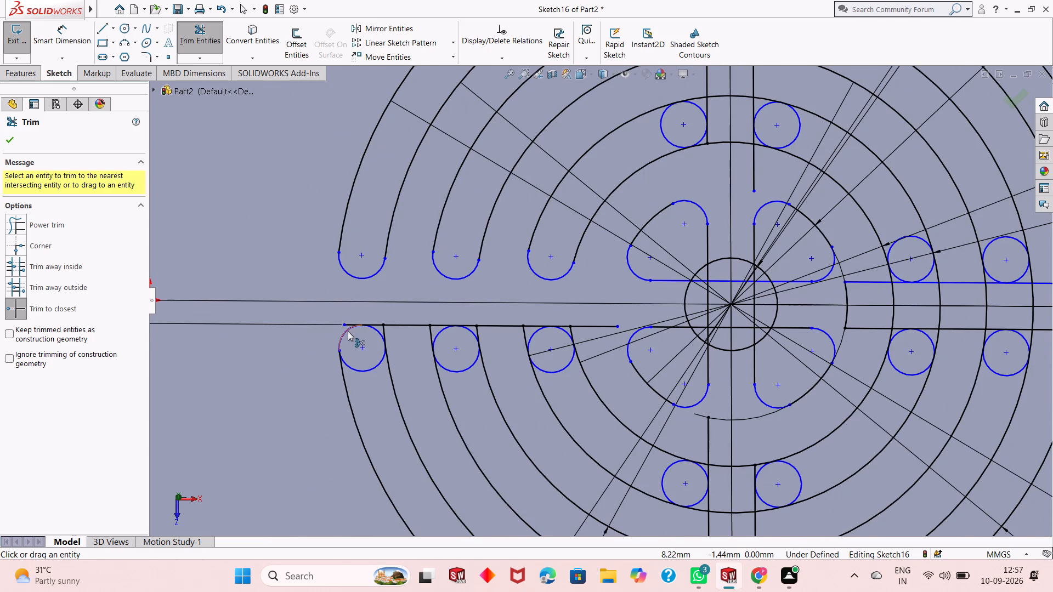
{"action": "scroll", "coordinate": [705, 271], "scroll_direction": "down", "scroll_amount": 2}
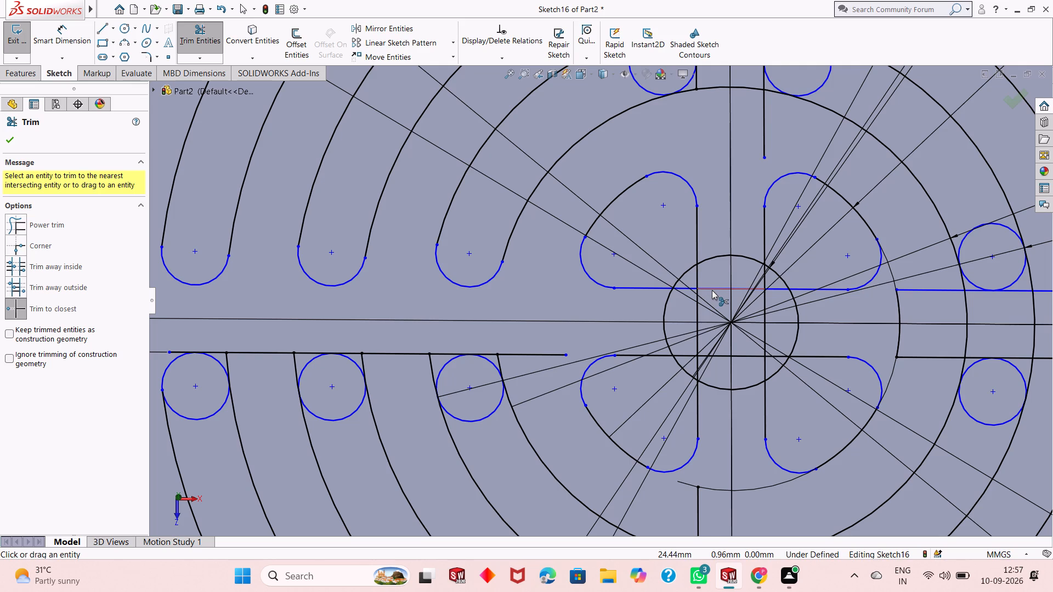
{"action": "left_click", "coordinate": [696, 275]}
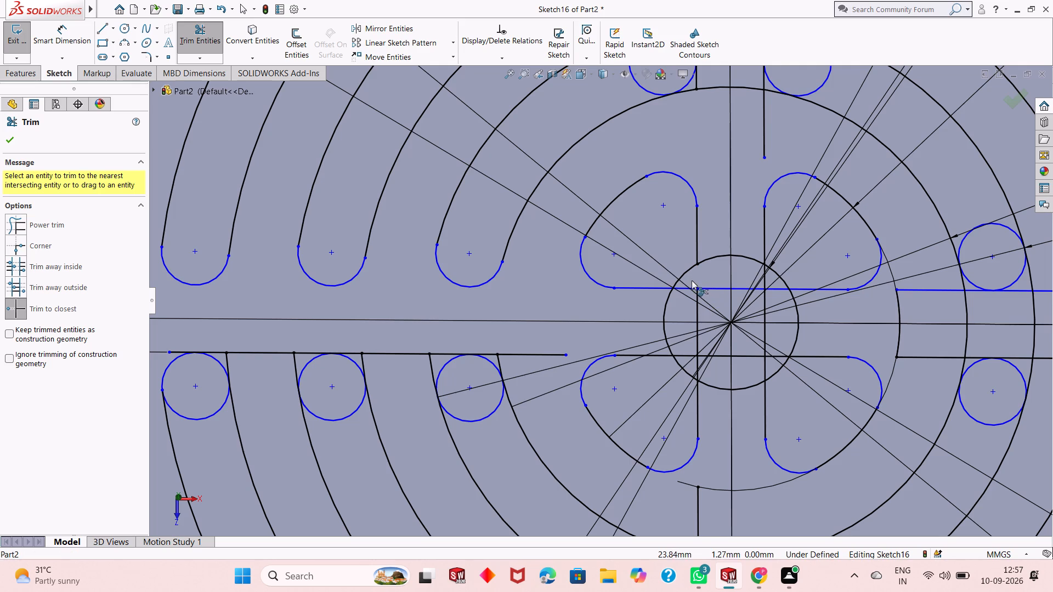
{"action": "left_click", "coordinate": [684, 289]}
{"action": "left_click", "coordinate": [704, 287]}
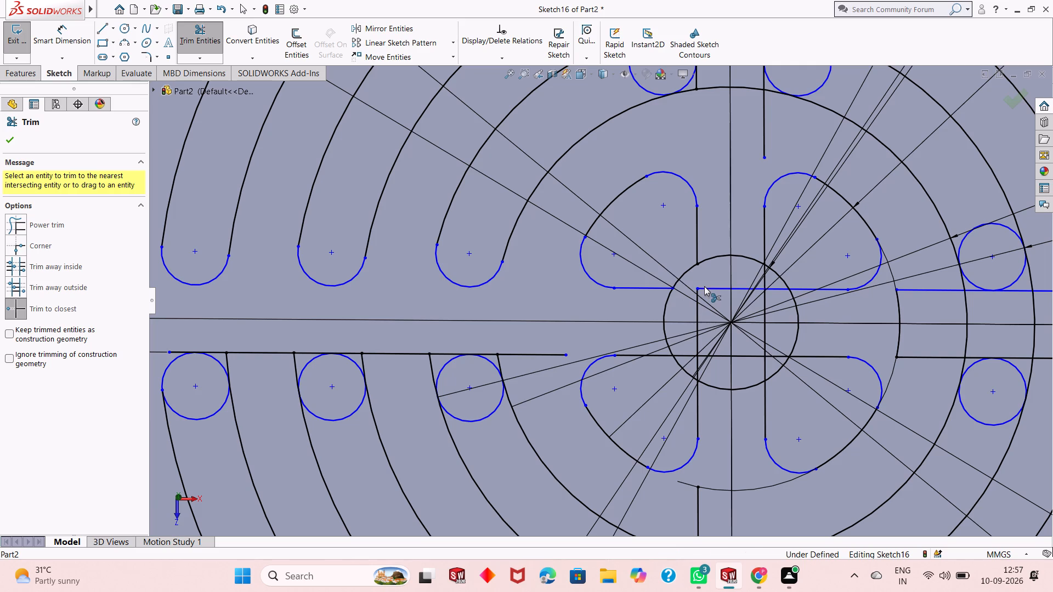
{"action": "left_click", "coordinate": [697, 303]}
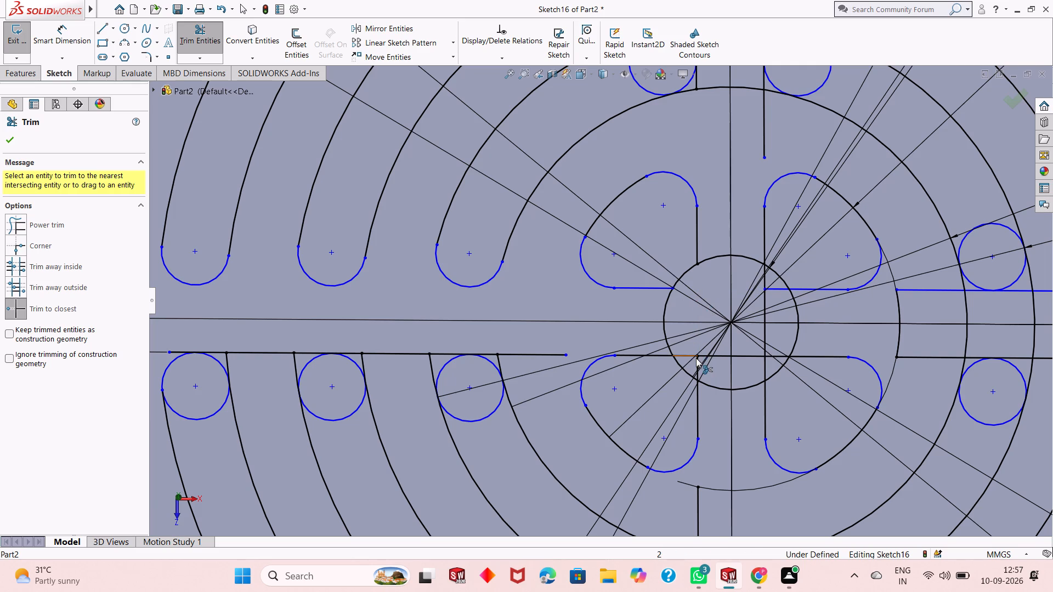
{"action": "left_click", "coordinate": [688, 357]}
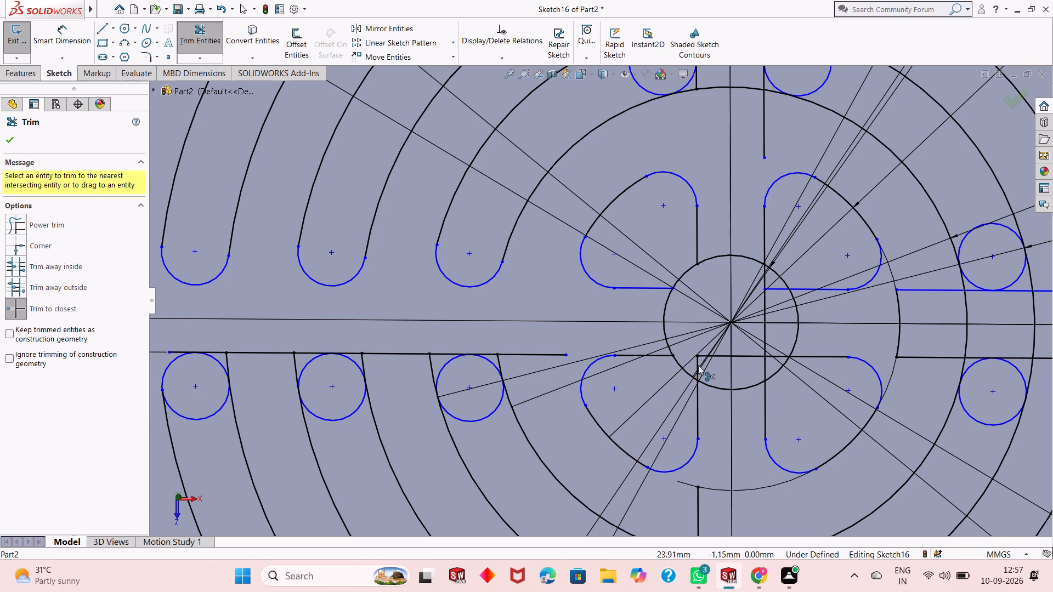
{"action": "left_click", "coordinate": [700, 367]}
{"action": "left_click", "coordinate": [703, 356]}
Trim the right vertical bar line and the remaining right-hand segments of both horizontal lines inside the smallest circle.
{"action": "left_click", "coordinate": [768, 367]}
{"action": "left_click", "coordinate": [768, 361]}
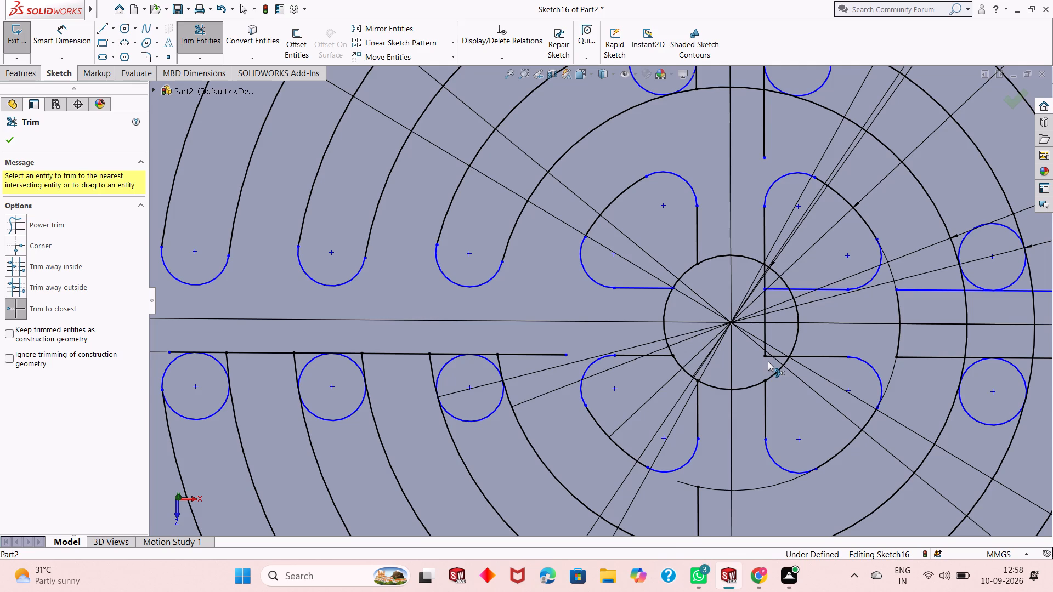
{"action": "left_click", "coordinate": [775, 357]}
{"action": "left_click", "coordinate": [767, 348]}
{"action": "left_click", "coordinate": [780, 292]}
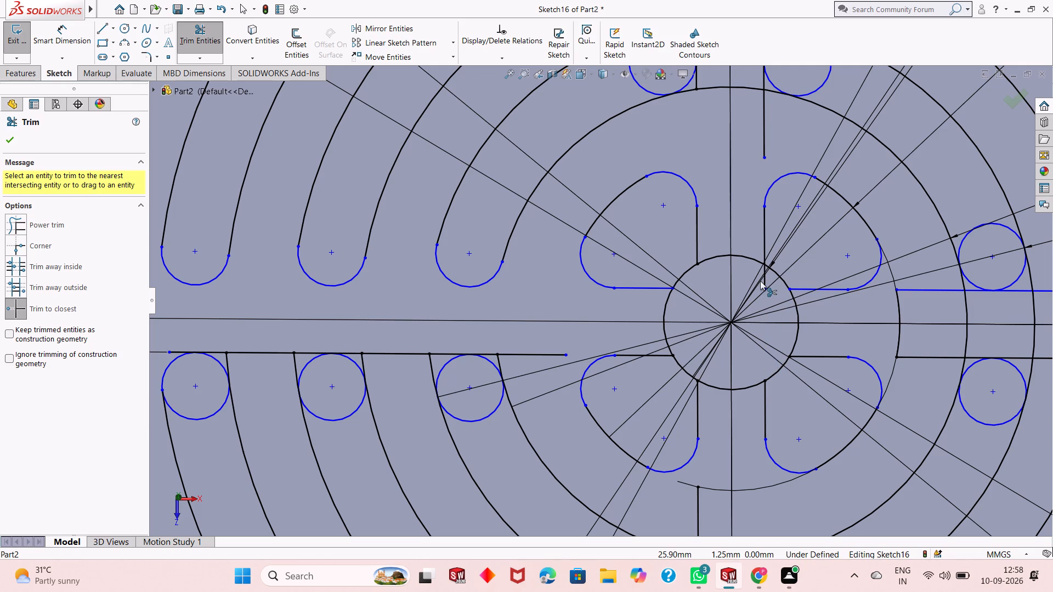
{"action": "left_click", "coordinate": [763, 282]}
Trim the smallest circle's four arcs across the cross bars, keeping only the short arcs closing each quadrant's inner corner.
{"action": "left_click", "coordinate": [735, 258]}
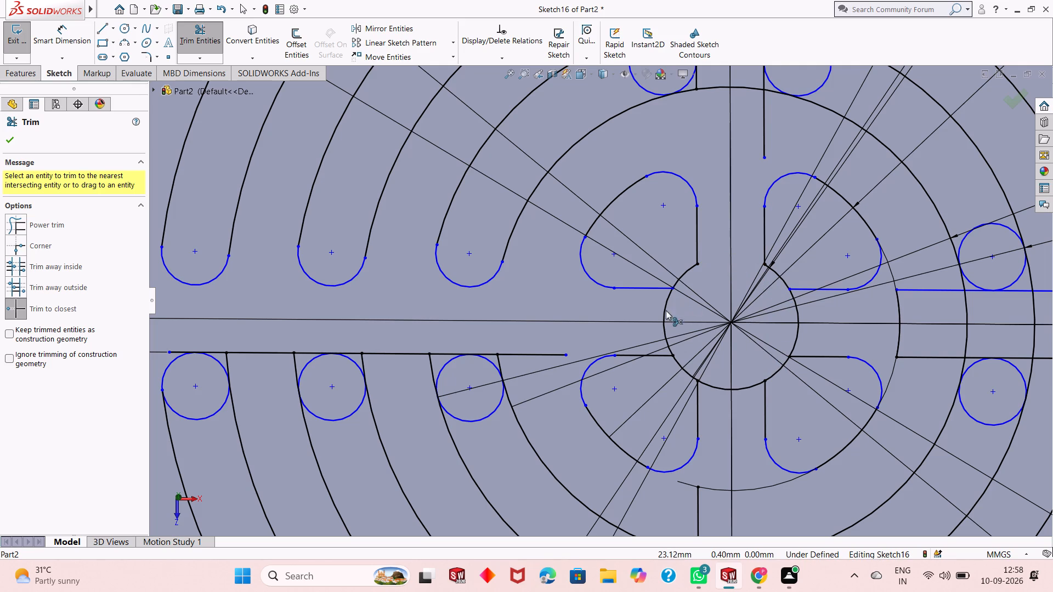
{"action": "left_click", "coordinate": [663, 314]}
{"action": "left_click", "coordinate": [713, 385]}
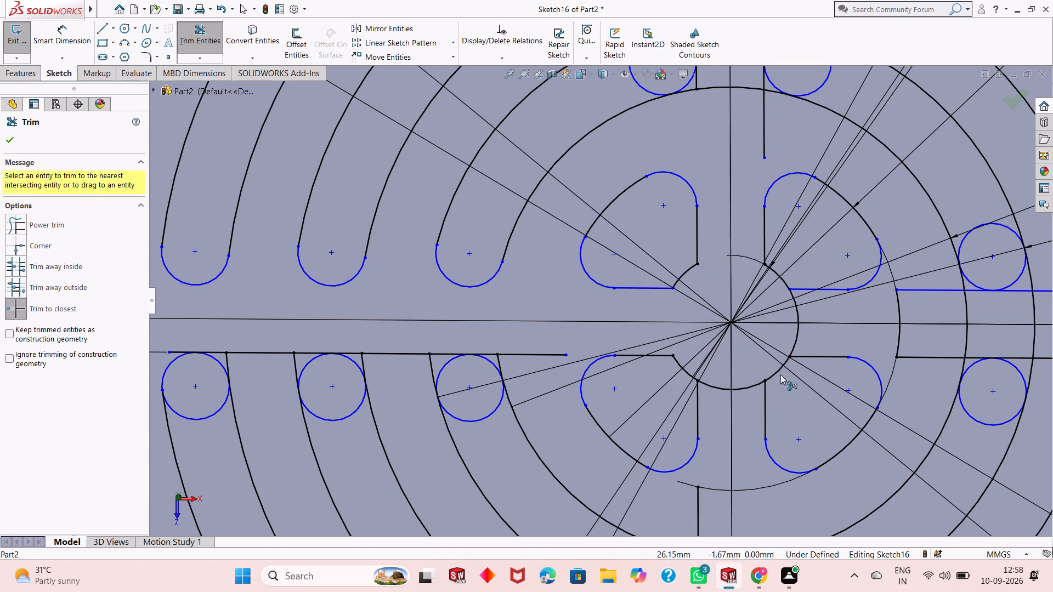
{"action": "left_click", "coordinate": [797, 335]}
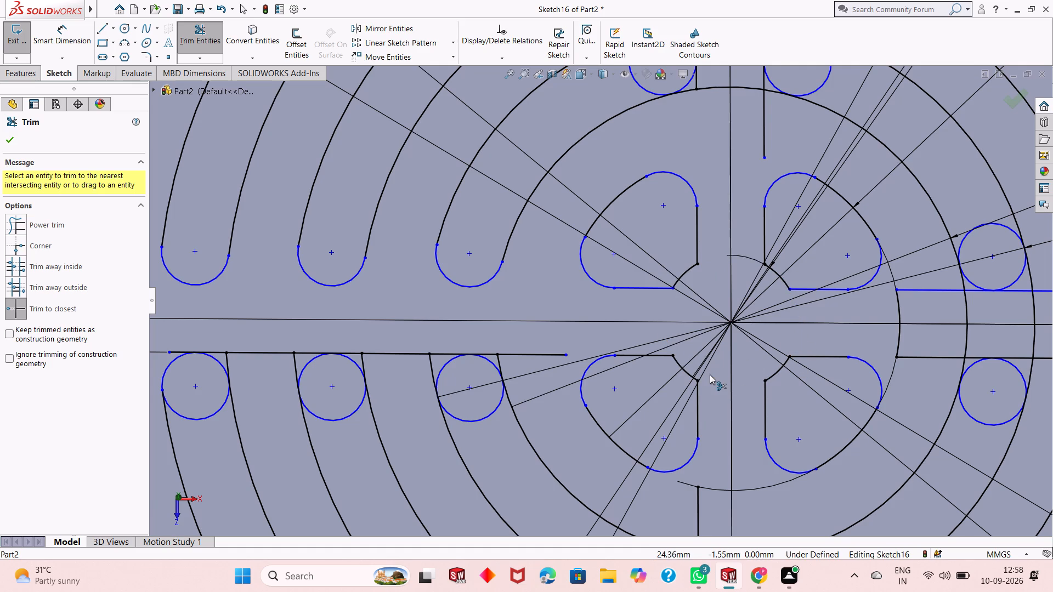
Trim the lower horizontal line's left end stub back to its tangent point on the outermost lower-left end circle.
{"action": "scroll", "coordinate": [692, 385], "scroll_direction": "up", "scroll_amount": 1}
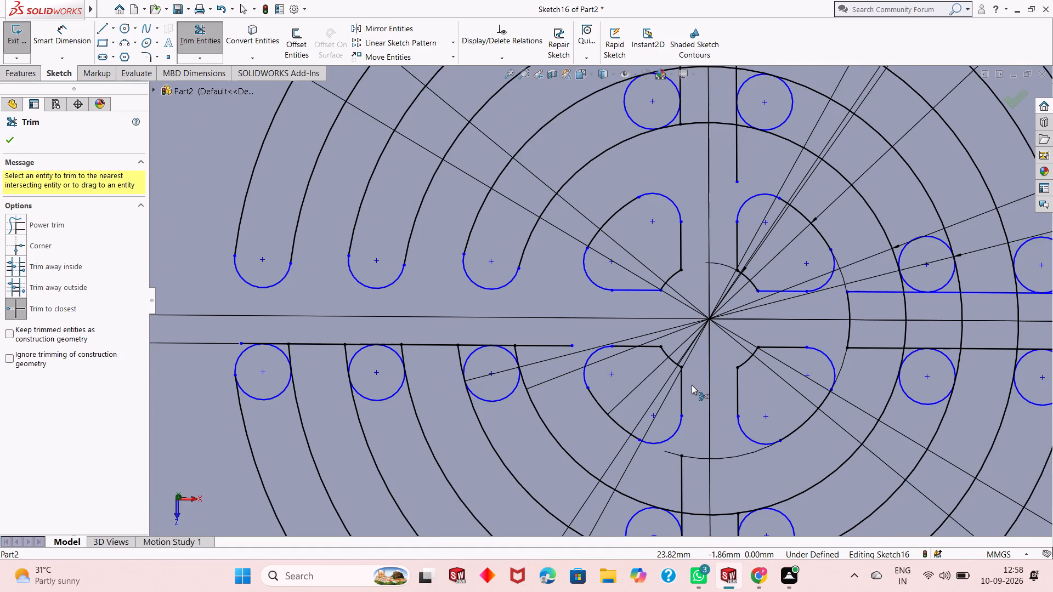
{"action": "scroll", "coordinate": [692, 385], "scroll_direction": "up", "scroll_amount": 5}
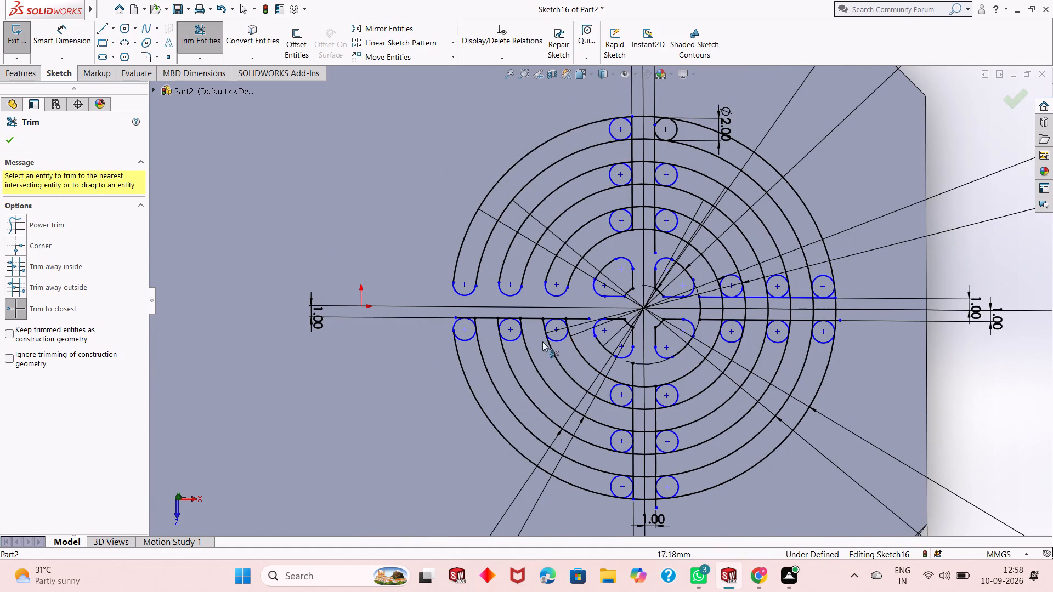
{"action": "scroll", "coordinate": [520, 348], "scroll_direction": "down", "scroll_amount": 4}
{"action": "scroll", "coordinate": [514, 293], "scroll_direction": "down", "scroll_amount": 2}
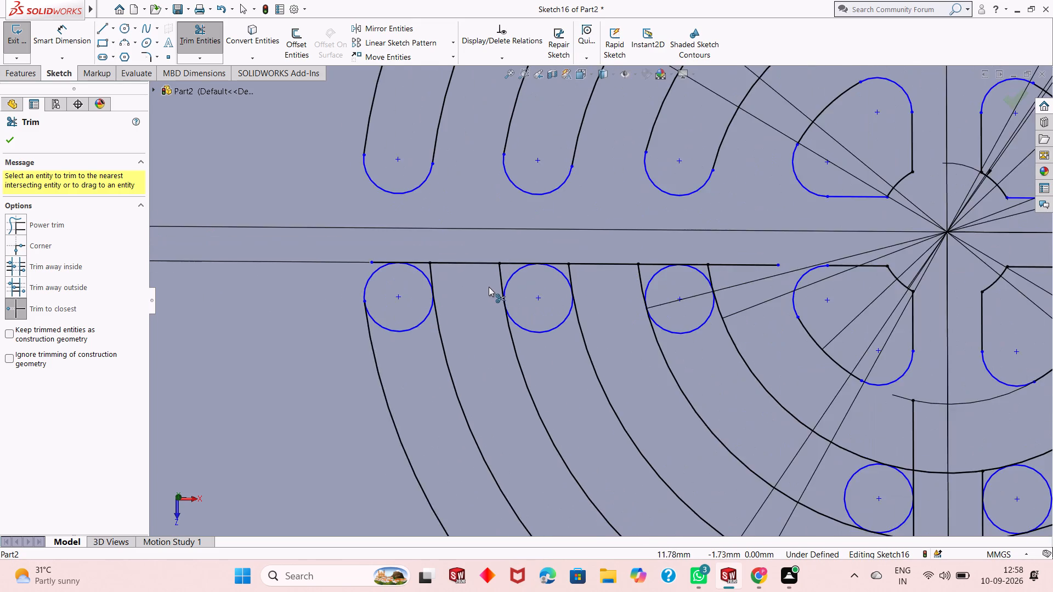
{"action": "scroll", "coordinate": [487, 286], "scroll_direction": "down", "scroll_amount": 3}
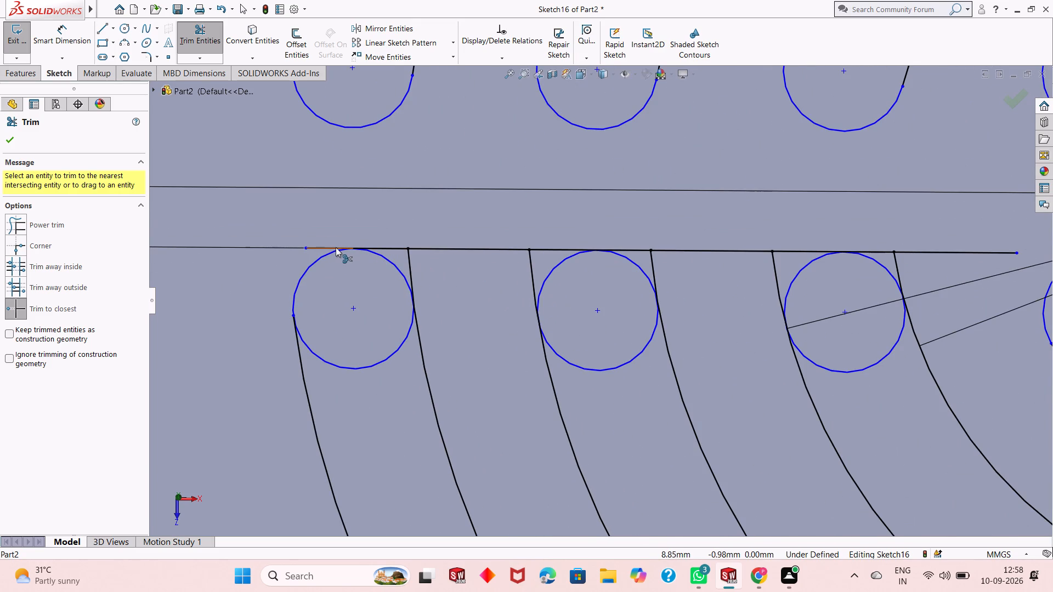
{"action": "left_click", "coordinate": [329, 247]}
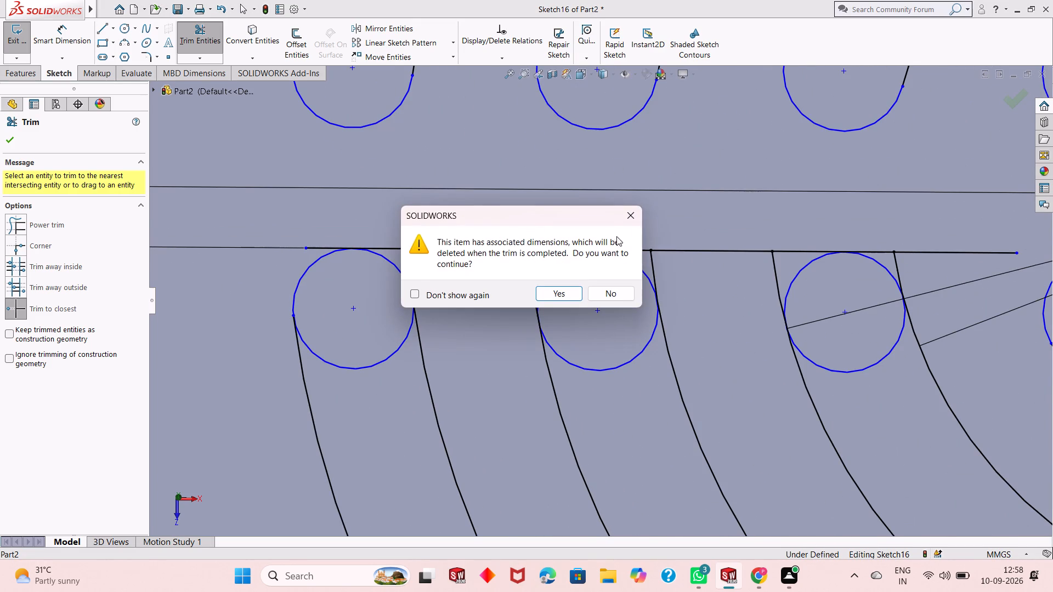
{"action": "left_click", "coordinate": [629, 220]}
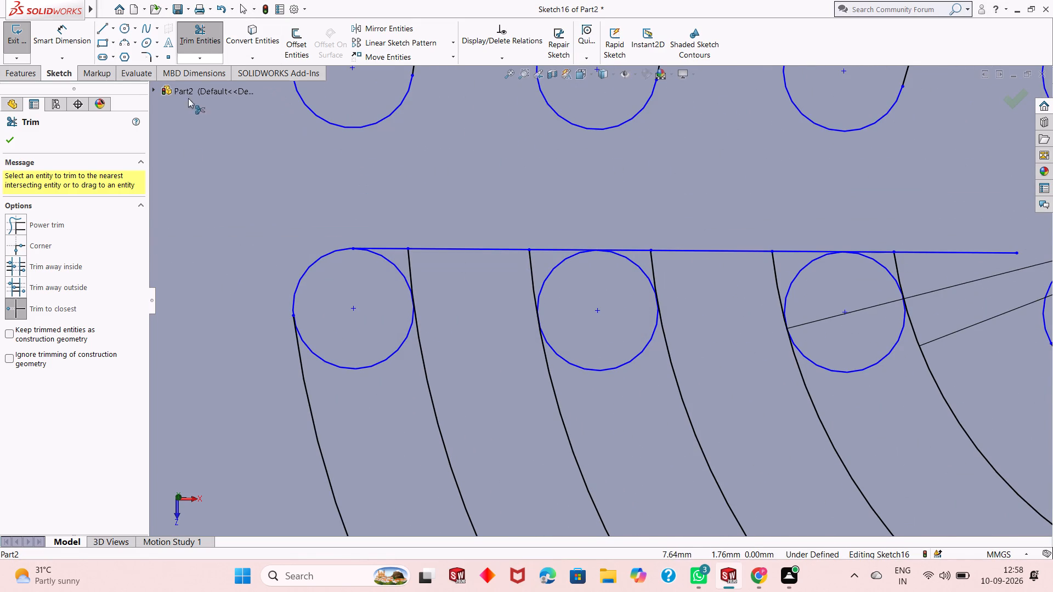
Finish the outermost lower-left slot's rounded end by trimming the end circle's lower half, the arc stub and the adjoining horizontal line segments.
{"action": "left_click", "coordinate": [386, 251]}
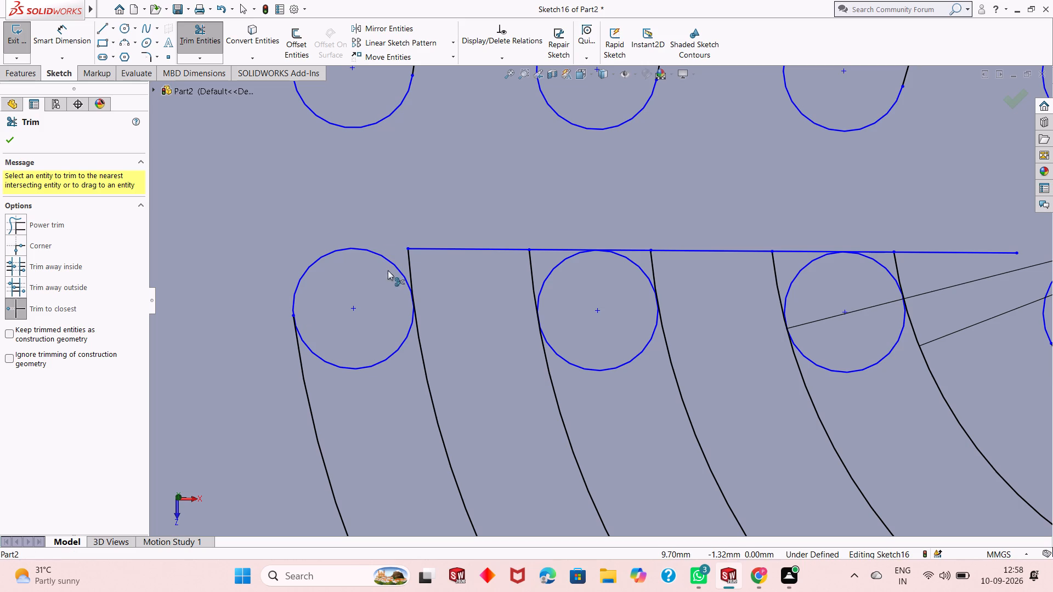
{"action": "left_click", "coordinate": [382, 361]}
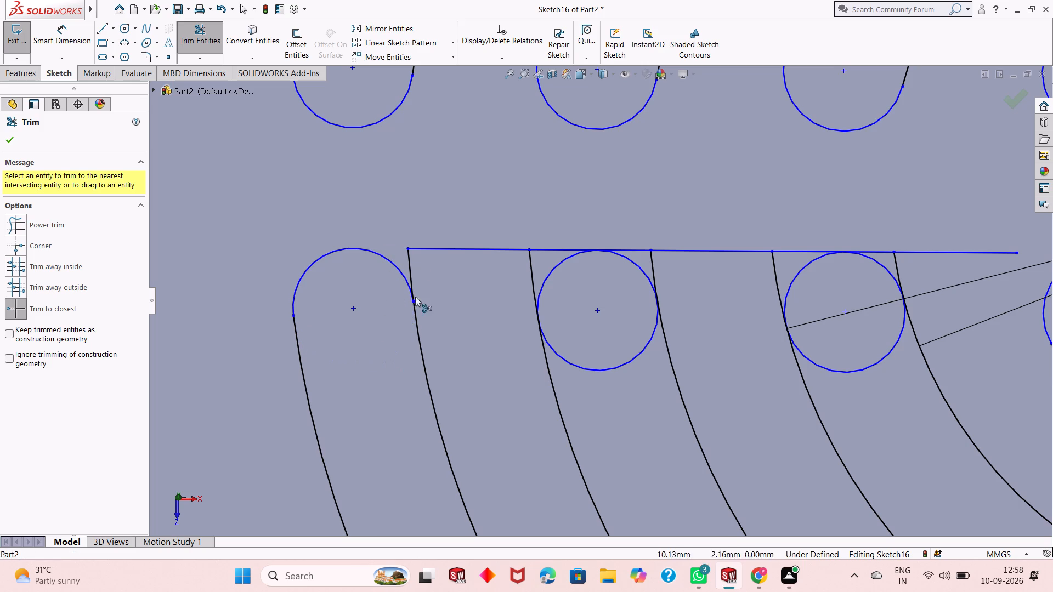
{"action": "left_click", "coordinate": [411, 259]}
{"action": "left_click", "coordinate": [429, 251]}
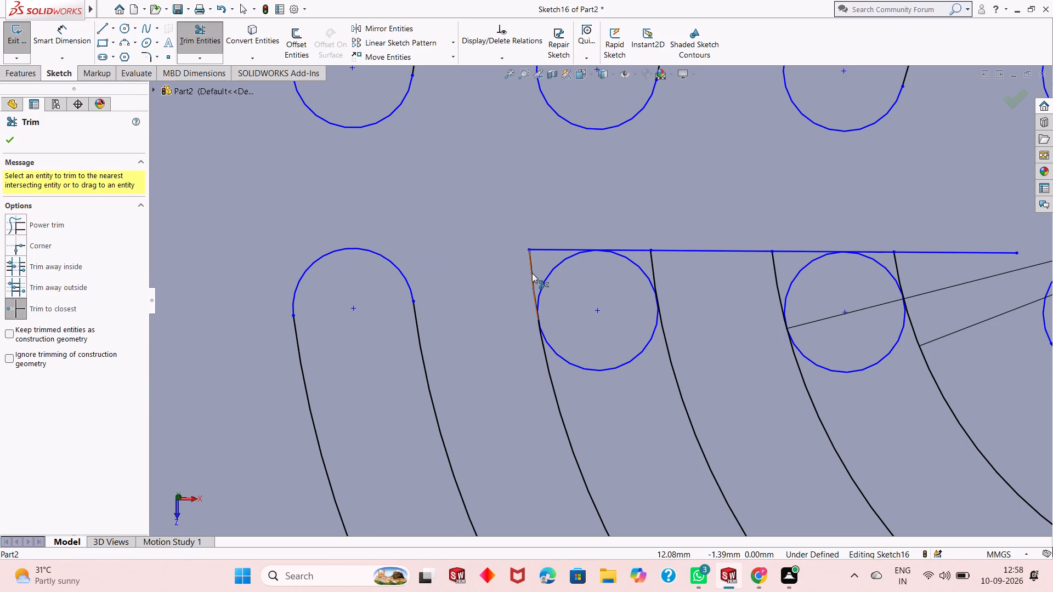
Round the middle lower-left slot's end by trimming its arc stubs, the end circle's lower half and the horizontal line up to the innermost slot.
{"action": "left_click", "coordinate": [533, 273]}
{"action": "scroll", "coordinate": [548, 300], "scroll_direction": "up", "scroll_amount": 5}
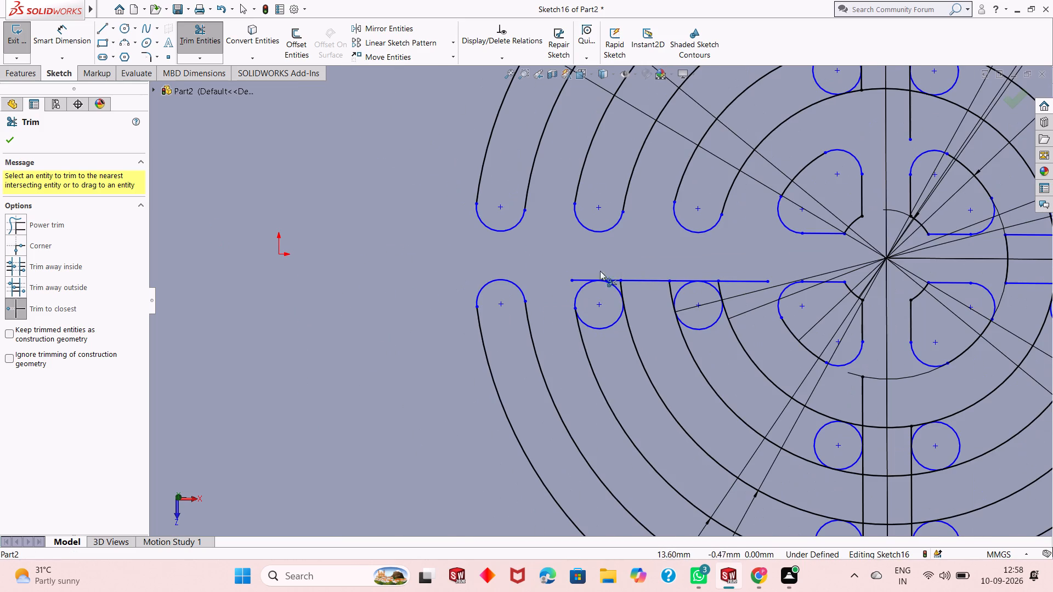
{"action": "left_click", "coordinate": [580, 282]}
{"action": "scroll", "coordinate": [633, 278], "scroll_direction": "down", "scroll_amount": 1}
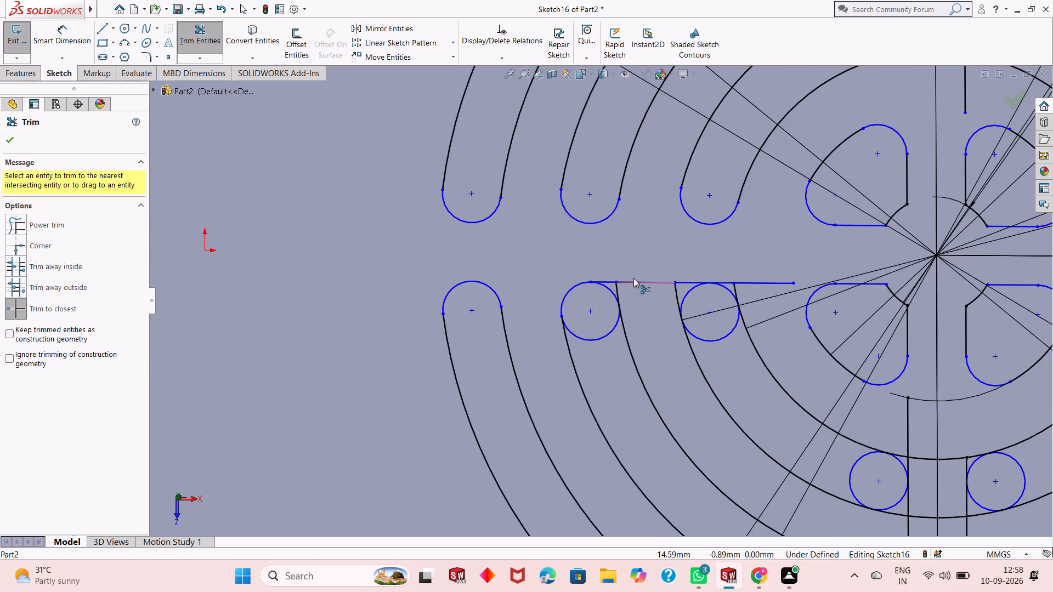
{"action": "scroll", "coordinate": [646, 309], "scroll_direction": "down", "scroll_amount": 1}
{"action": "scroll", "coordinate": [503, 309], "scroll_direction": "up", "scroll_amount": 1}
{"action": "scroll", "coordinate": [652, 310], "scroll_direction": "down", "scroll_amount": 2}
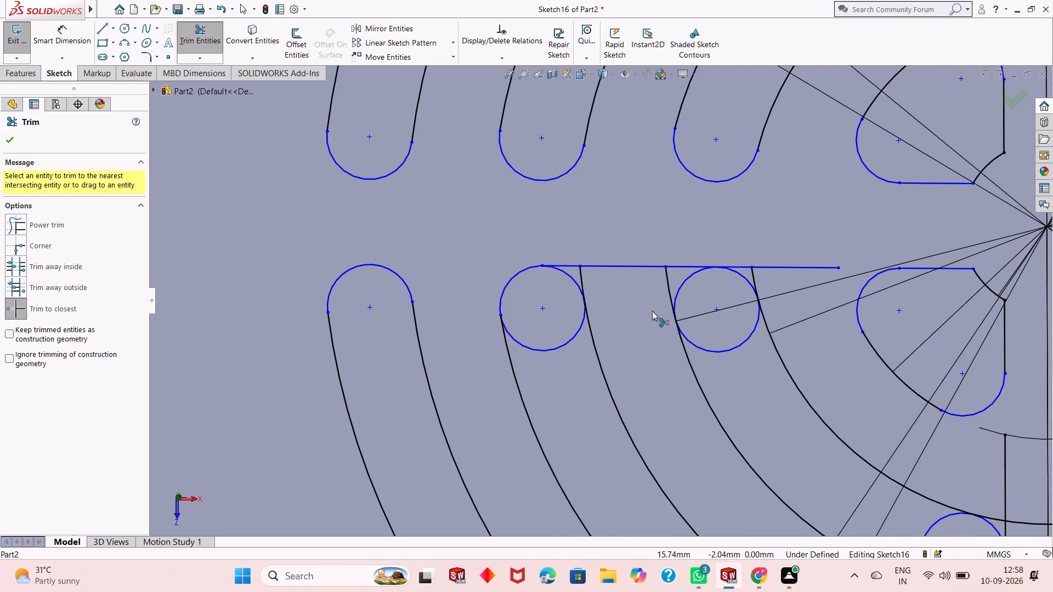
{"action": "scroll", "coordinate": [381, 332], "scroll_direction": "up", "scroll_amount": 2}
{"action": "scroll", "coordinate": [660, 304], "scroll_direction": "down", "scroll_amount": 4}
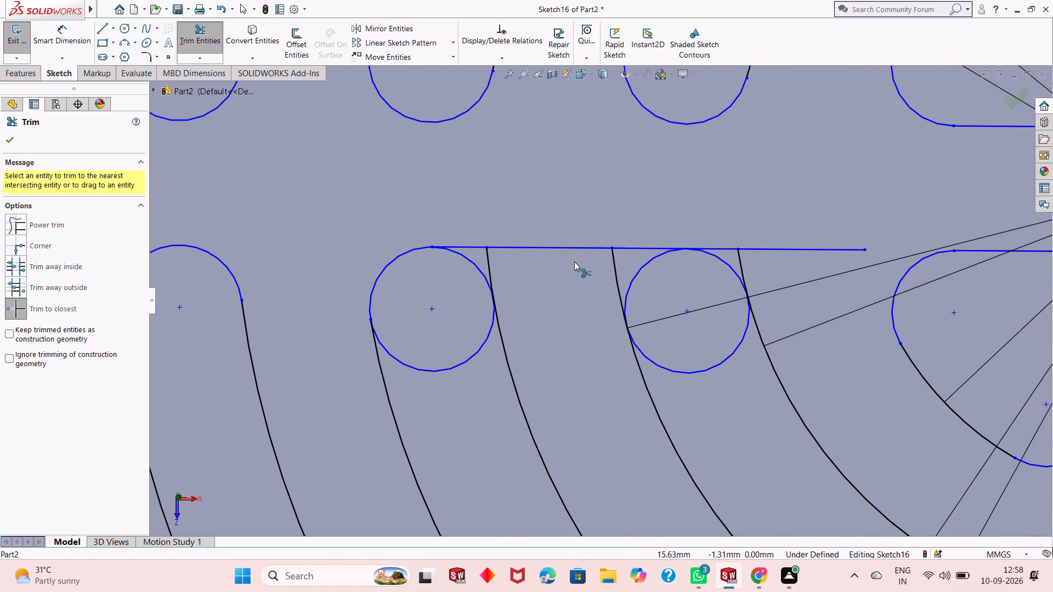
{"action": "left_click", "coordinate": [468, 248]}
{"action": "left_click", "coordinate": [470, 357]}
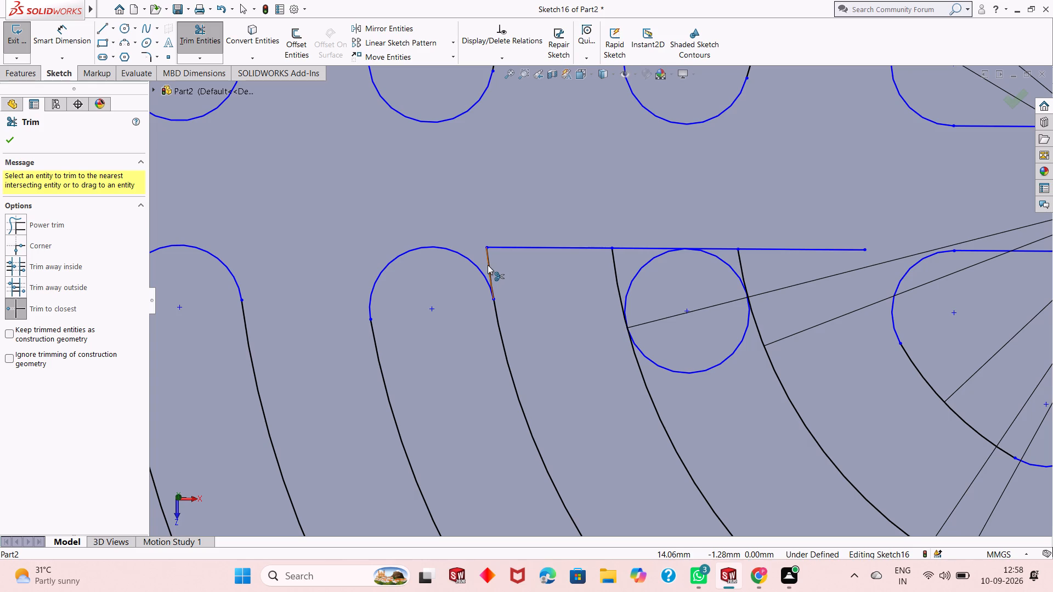
{"action": "left_click", "coordinate": [488, 265]}
{"action": "left_click", "coordinate": [536, 247]}
Round the innermost lower-left slot's end by trimming both arc stubs, the end circle's lower half and the remaining horizontal line.
{"action": "left_click", "coordinate": [613, 265]}
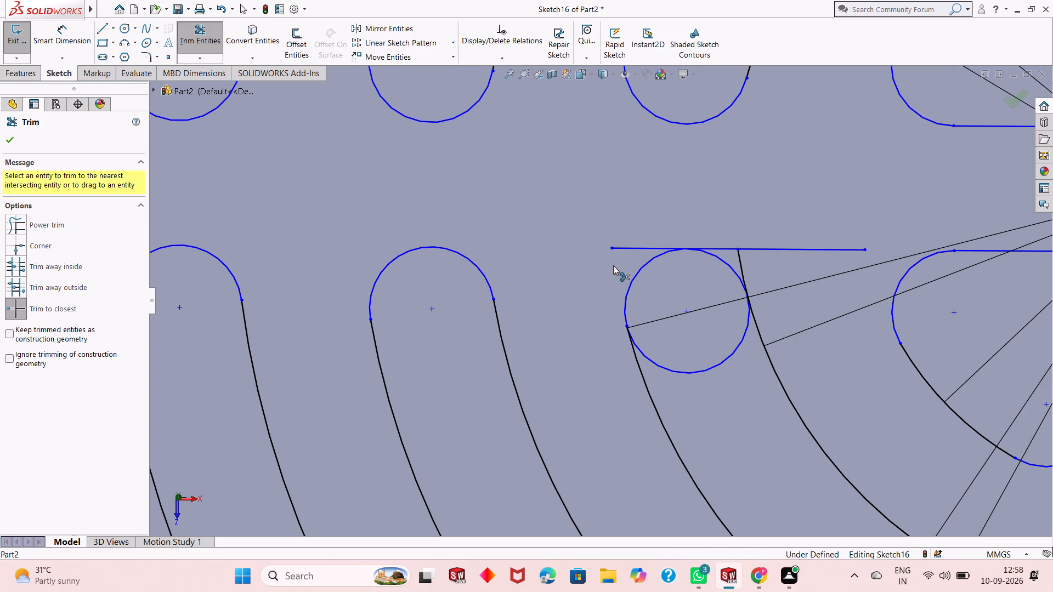
{"action": "left_click", "coordinate": [631, 249]}
{"action": "left_click", "coordinate": [718, 251]}
{"action": "left_click", "coordinate": [768, 252]}
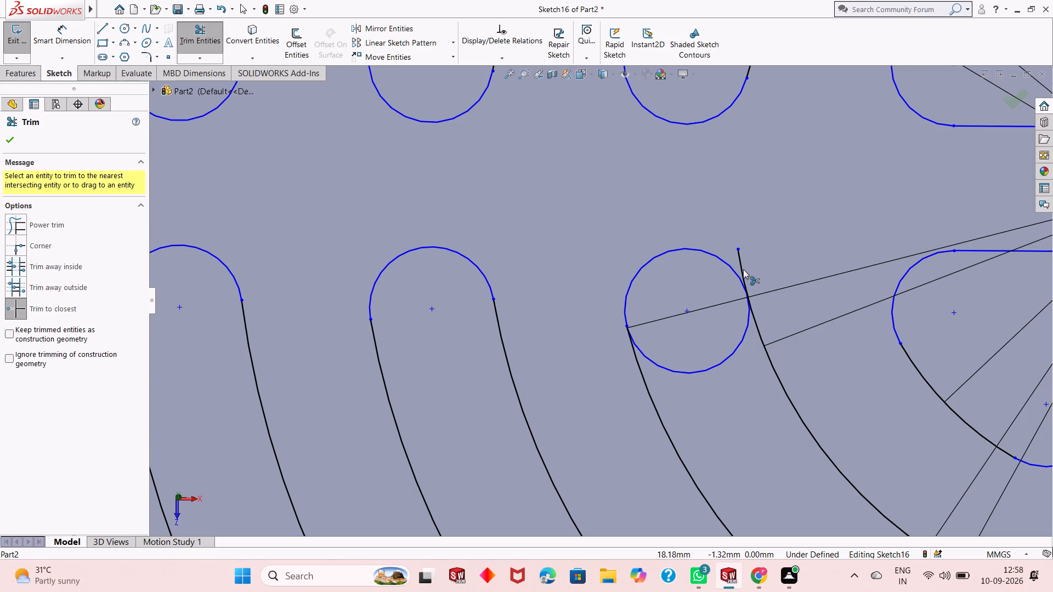
{"action": "left_click", "coordinate": [741, 269]}
{"action": "left_click", "coordinate": [738, 347]}
Round the innermost upper-right slot's end above the horizontal bar, trimming the upper line segments, the end circle's upper part and the arcs across the bar.
{"action": "scroll", "coordinate": [577, 351], "scroll_direction": "up", "scroll_amount": 2}
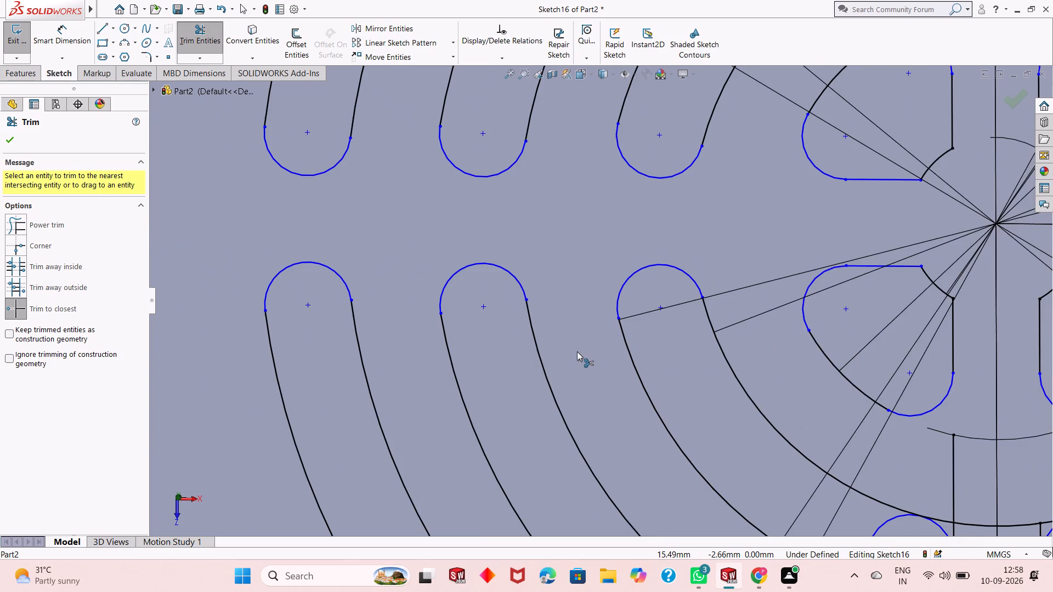
{"action": "scroll", "coordinate": [577, 351], "scroll_direction": "up", "scroll_amount": 8}
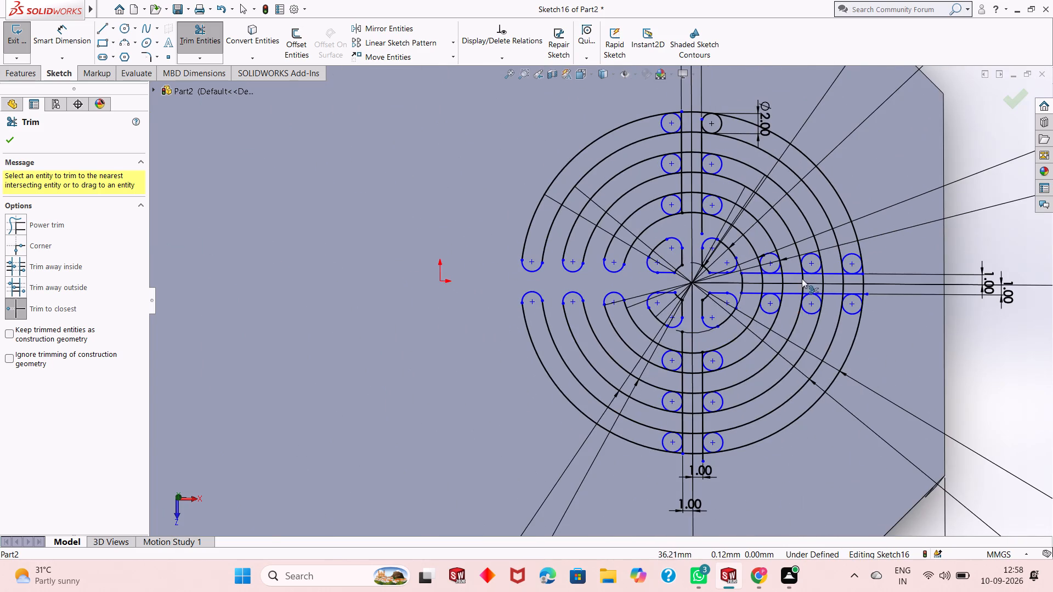
{"action": "scroll", "coordinate": [797, 275], "scroll_direction": "down", "scroll_amount": 6}
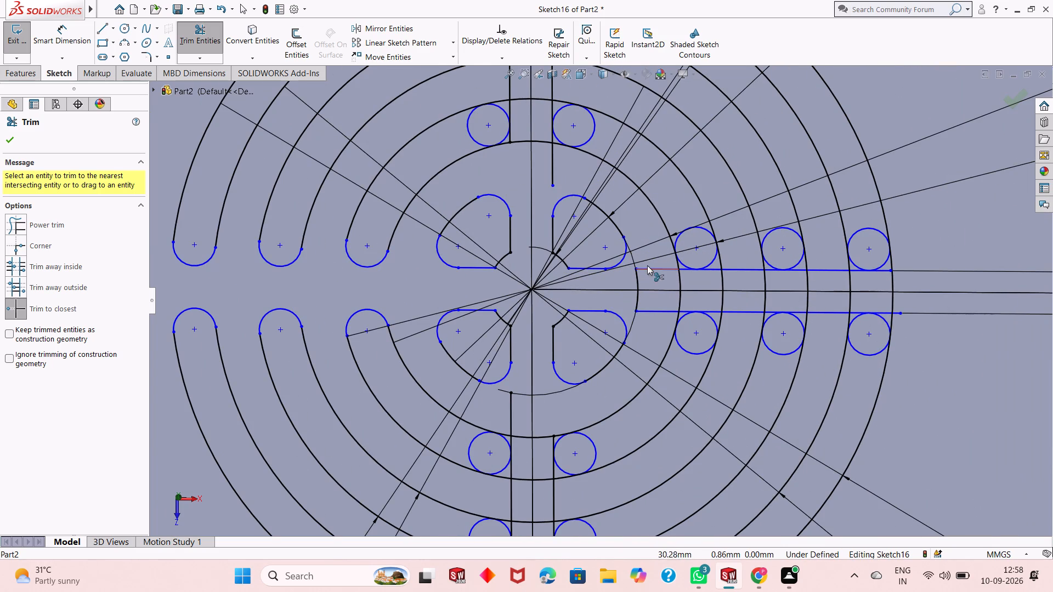
{"action": "left_click", "coordinate": [635, 282]}
{"action": "left_click", "coordinate": [670, 271]}
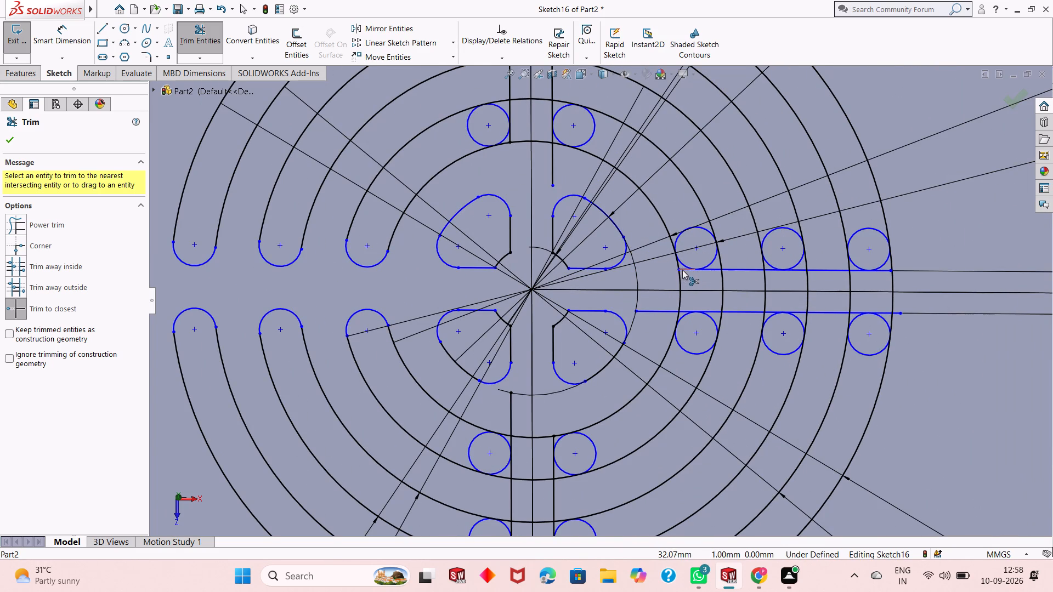
{"action": "left_click", "coordinate": [682, 270]}
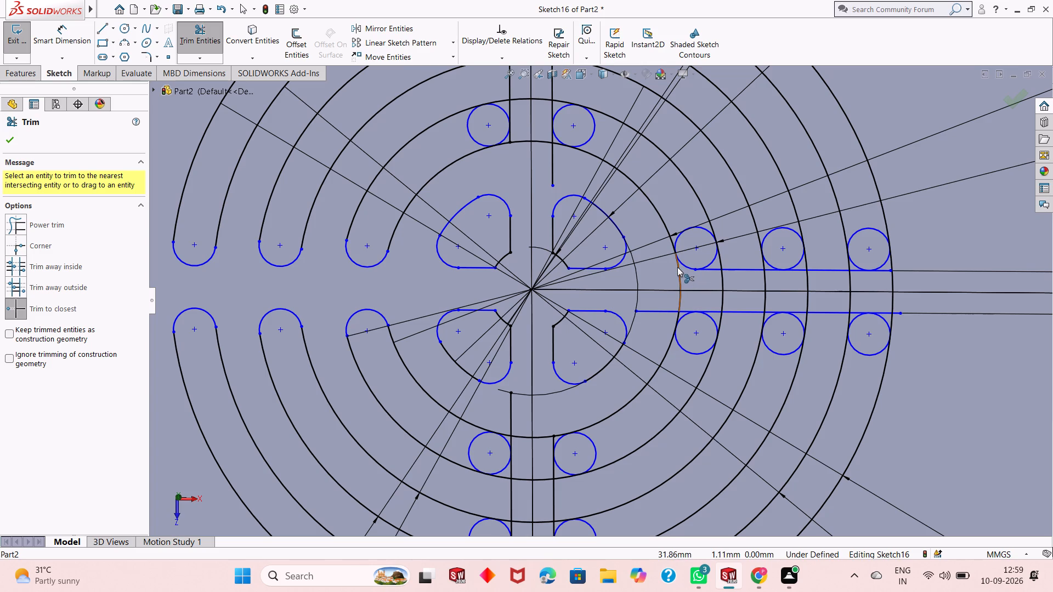
{"action": "left_click", "coordinate": [677, 267]}
{"action": "left_click", "coordinate": [697, 227]}
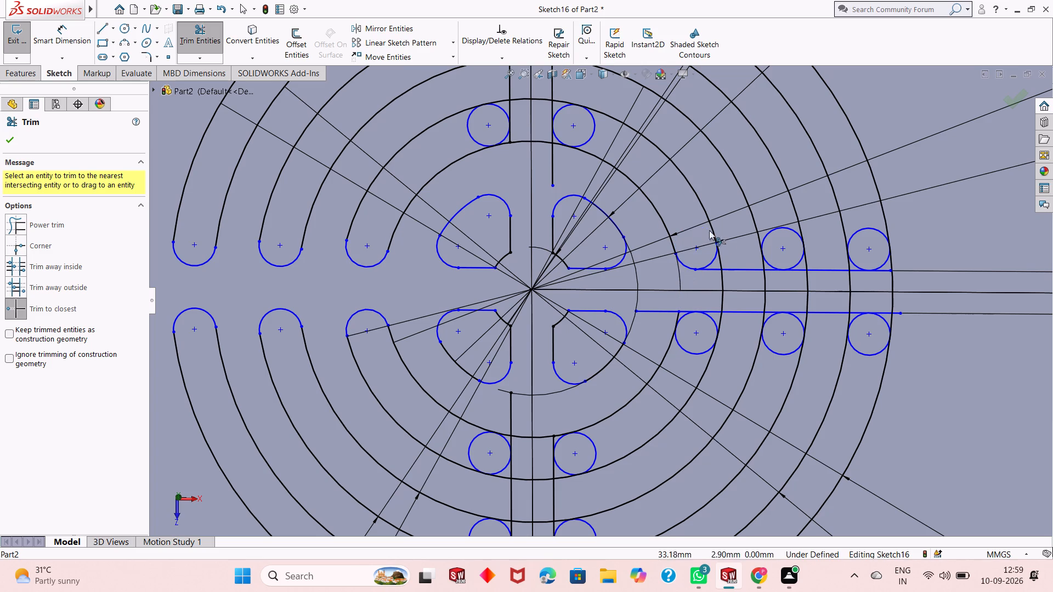
{"action": "left_click", "coordinate": [719, 270]}
{"action": "left_click", "coordinate": [717, 259]}
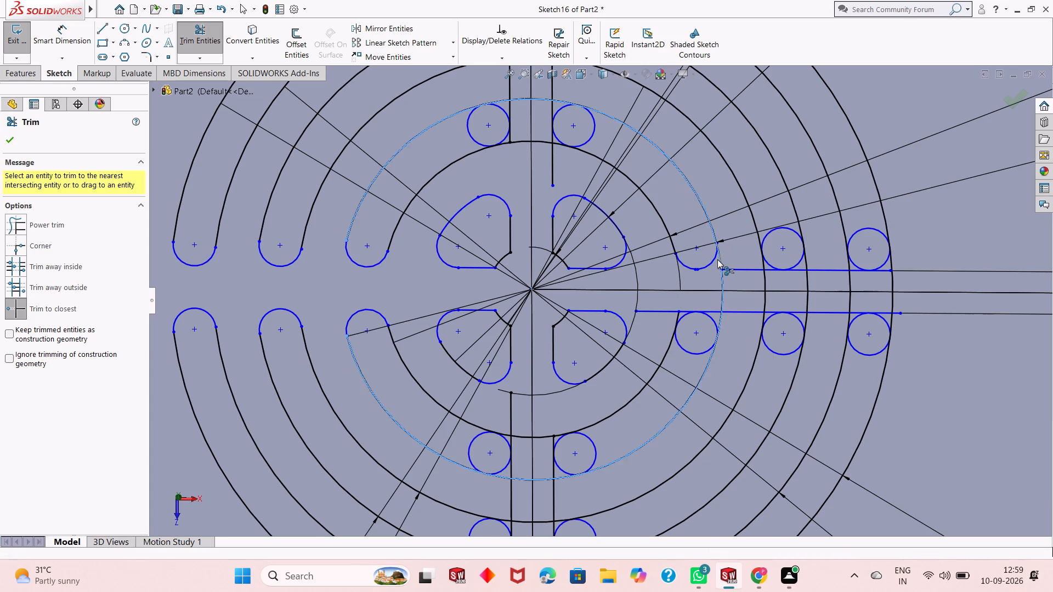
{"action": "left_click", "coordinate": [727, 268]}
{"action": "left_click", "coordinate": [723, 281]}
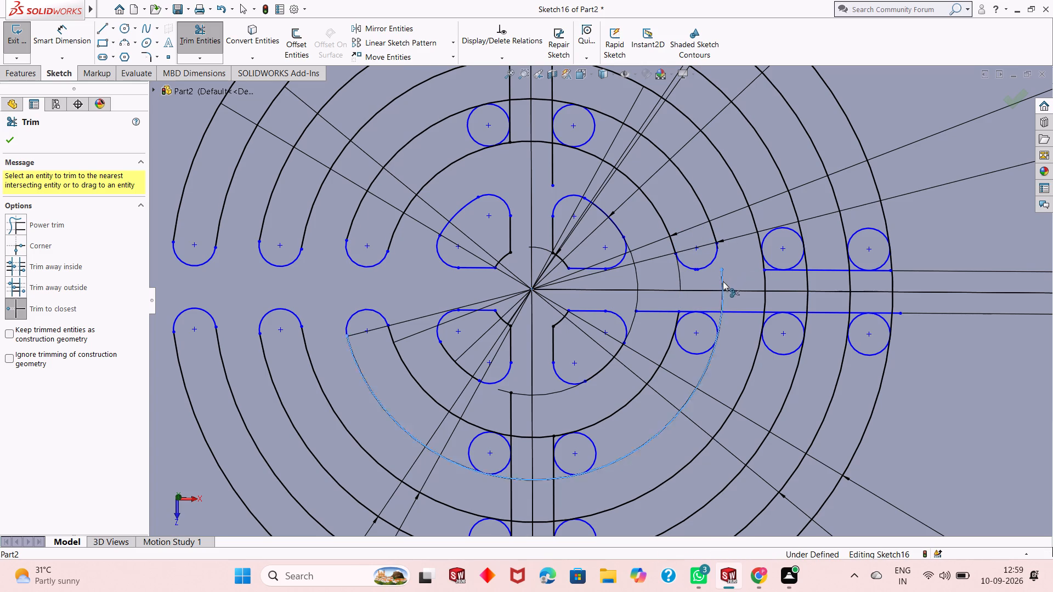
Round the middle upper-right slot's end by trimming the end circle's upper part, both arcs across the bar and the upper line up to the outermost slot.
{"action": "scroll", "coordinate": [764, 261], "scroll_direction": "down", "scroll_amount": 2}
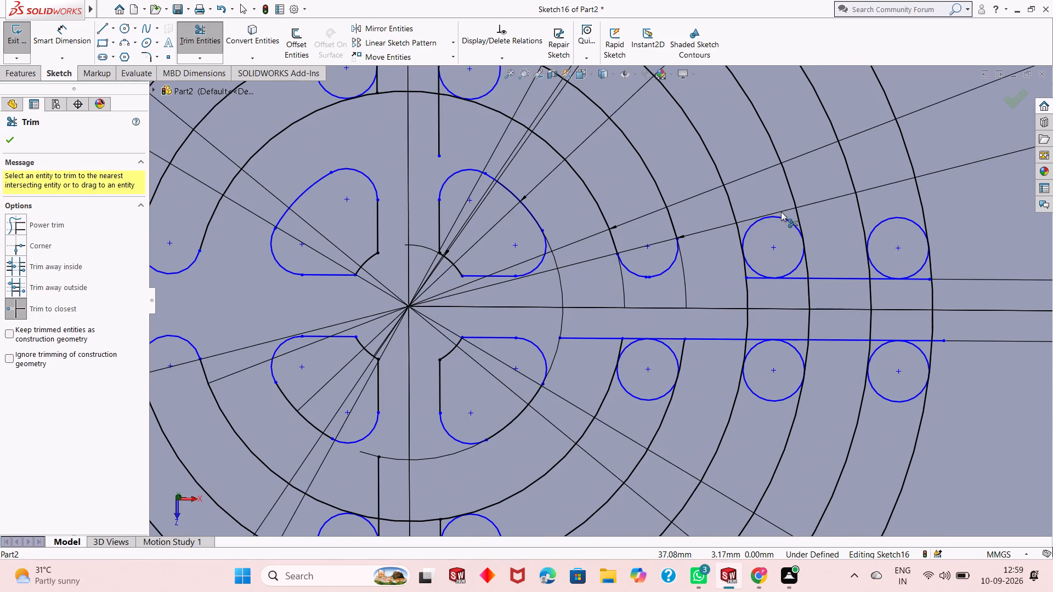
{"action": "left_click", "coordinate": [783, 215]}
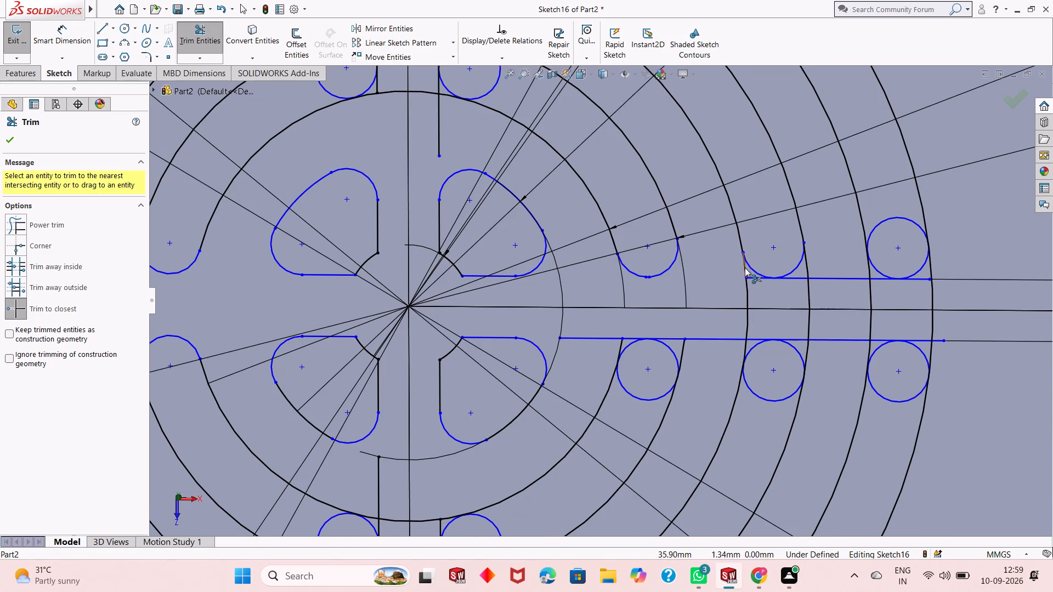
{"action": "left_click", "coordinate": [745, 268]}
{"action": "left_click", "coordinate": [745, 288]}
{"action": "left_click", "coordinate": [749, 280]}
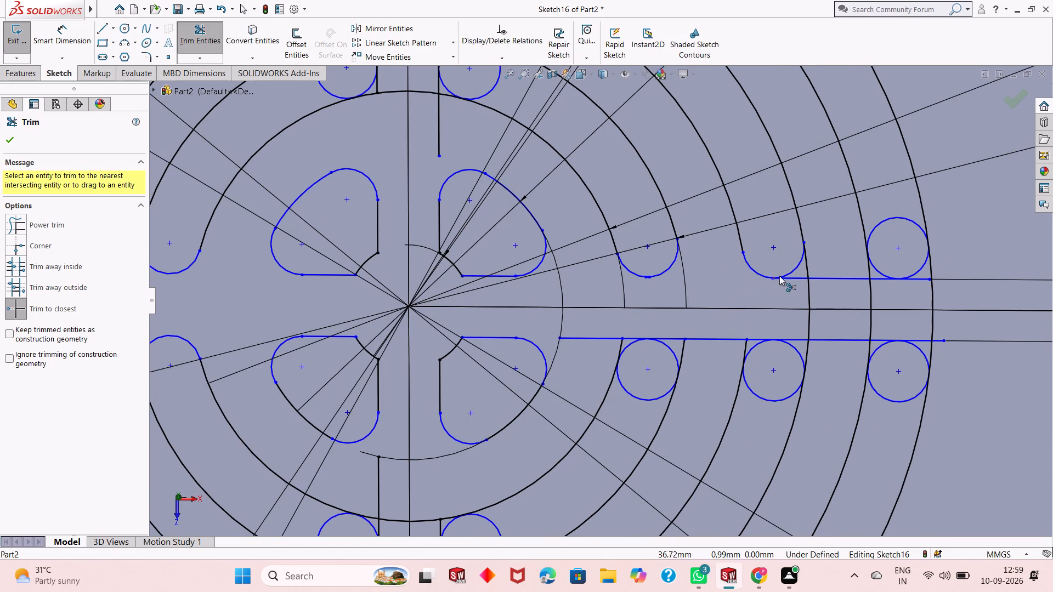
{"action": "left_click", "coordinate": [789, 278]}
{"action": "left_click", "coordinate": [809, 265]}
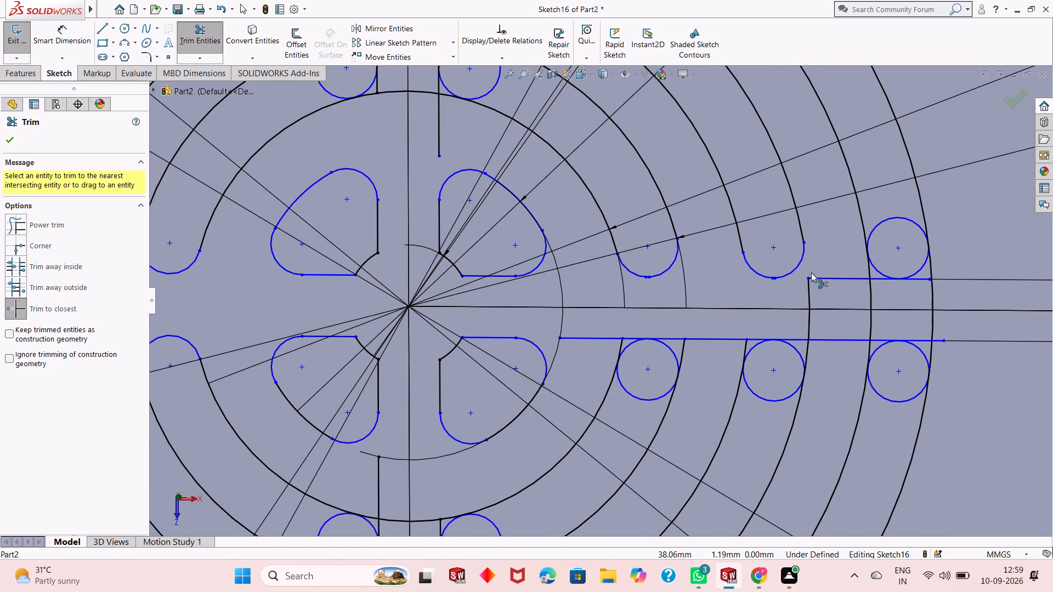
{"action": "left_click", "coordinate": [813, 277]}
{"action": "left_click", "coordinate": [810, 298]}
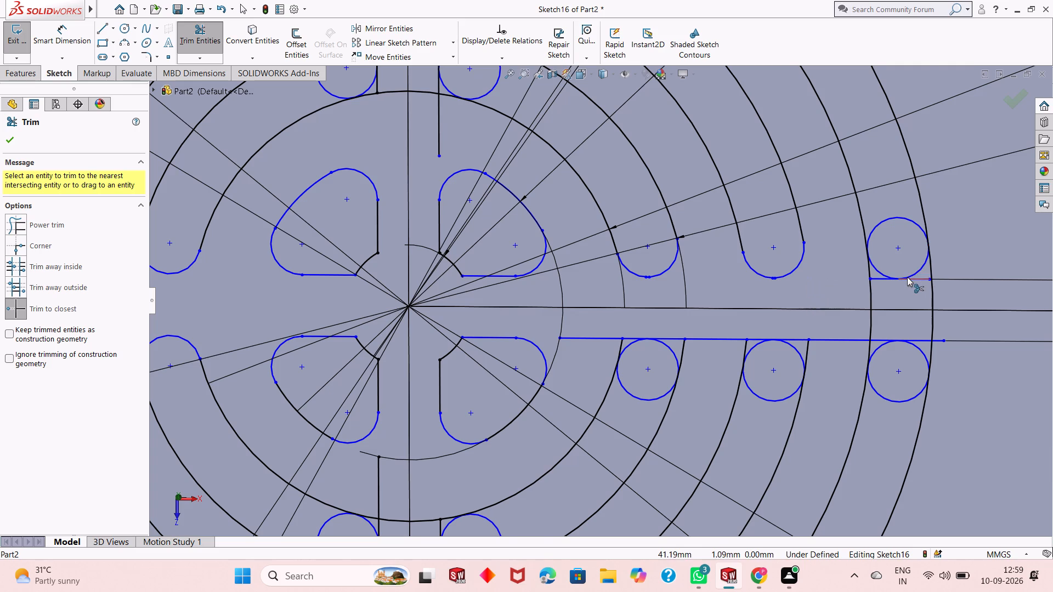
Round the outermost upper-right slot's end by trimming the circle's upper part, both bar-crossing arcs and the remaining upper line, accepting deletion of its associated dimensions.
{"action": "scroll", "coordinate": [907, 278], "scroll_direction": "down", "scroll_amount": 3}
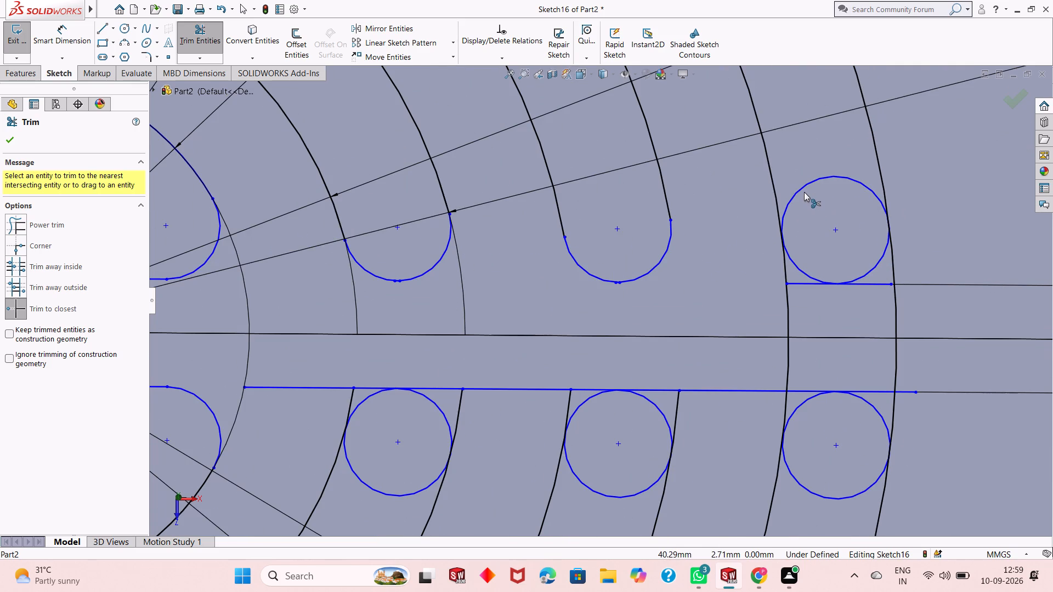
{"action": "left_click", "coordinate": [804, 187]}
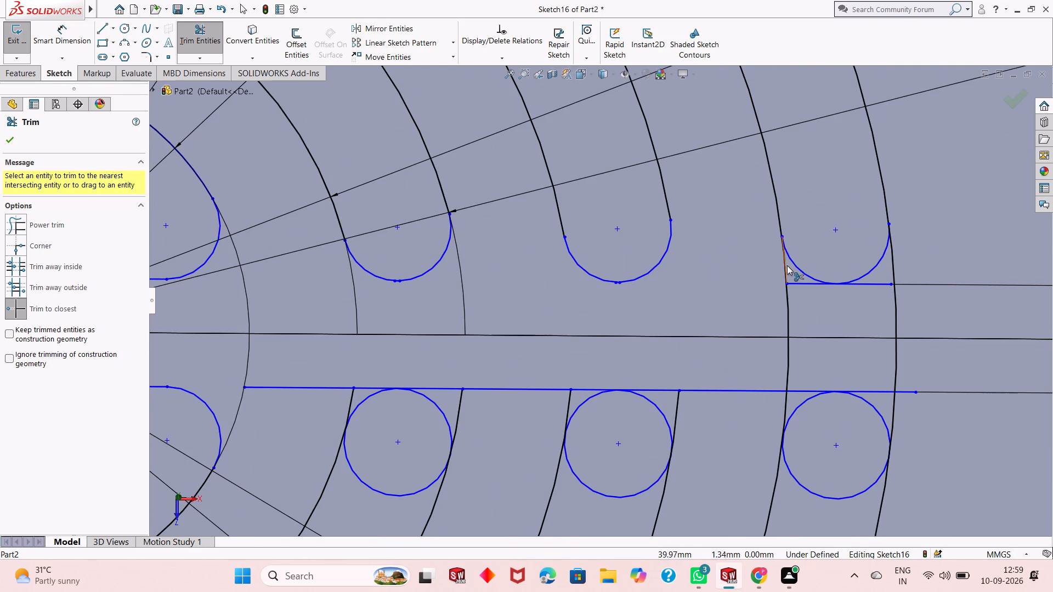
{"action": "left_click", "coordinate": [786, 267]}
{"action": "left_click", "coordinate": [788, 294]}
{"action": "left_click", "coordinate": [791, 281]}
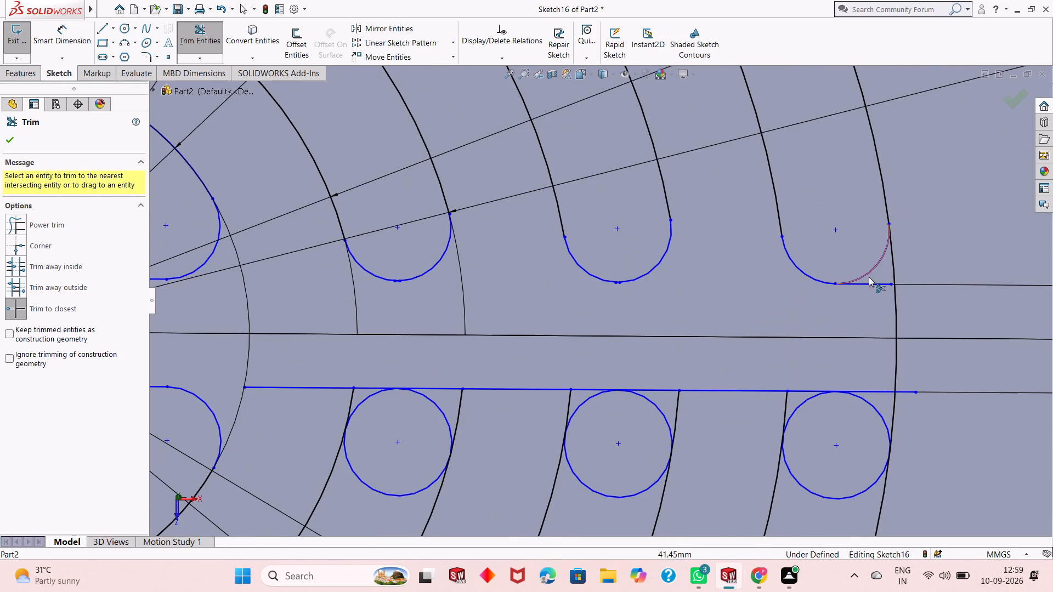
{"action": "left_click", "coordinate": [876, 286]}
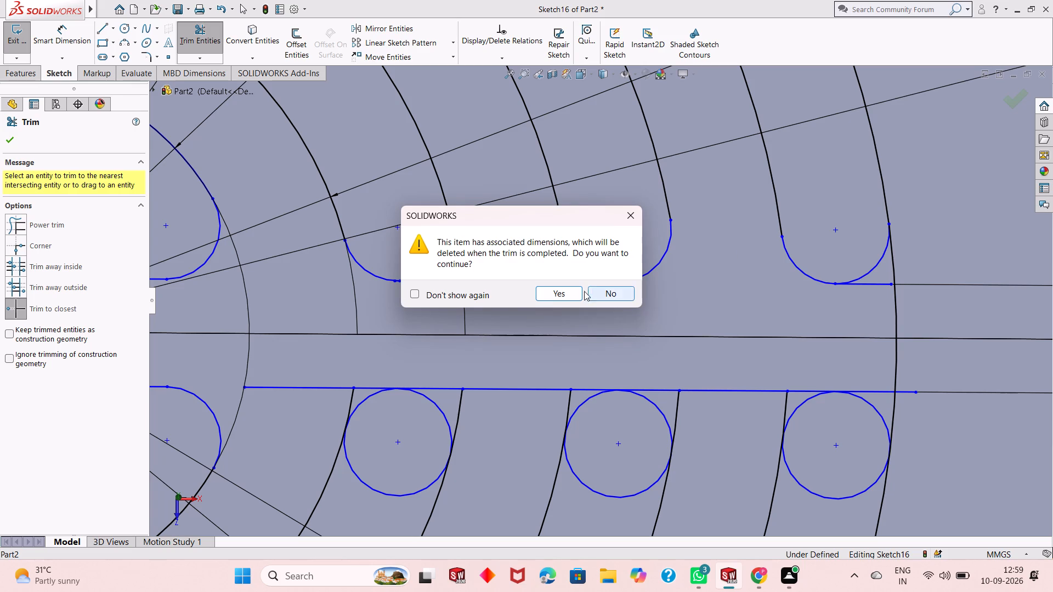
{"action": "left_click", "coordinate": [565, 295]}
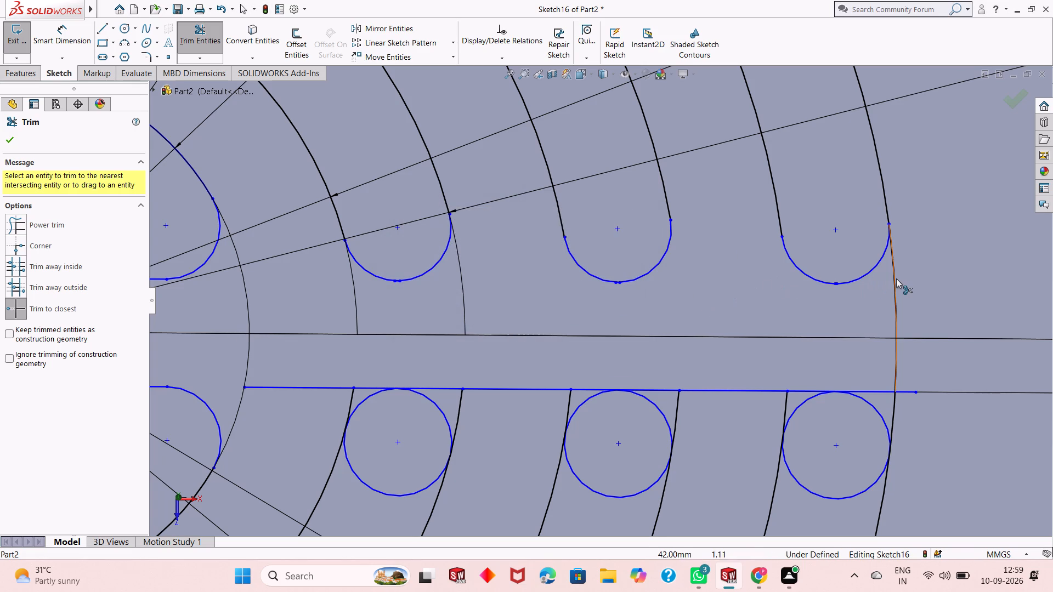
{"action": "left_click", "coordinate": [897, 279]}
Round the outermost lower-right slot's end by trimming the horizontal line segments, both arc stubs and the circle's lower part, accepting deletion of associated dimensions.
{"action": "scroll", "coordinate": [601, 360], "scroll_direction": "up", "scroll_amount": 2}
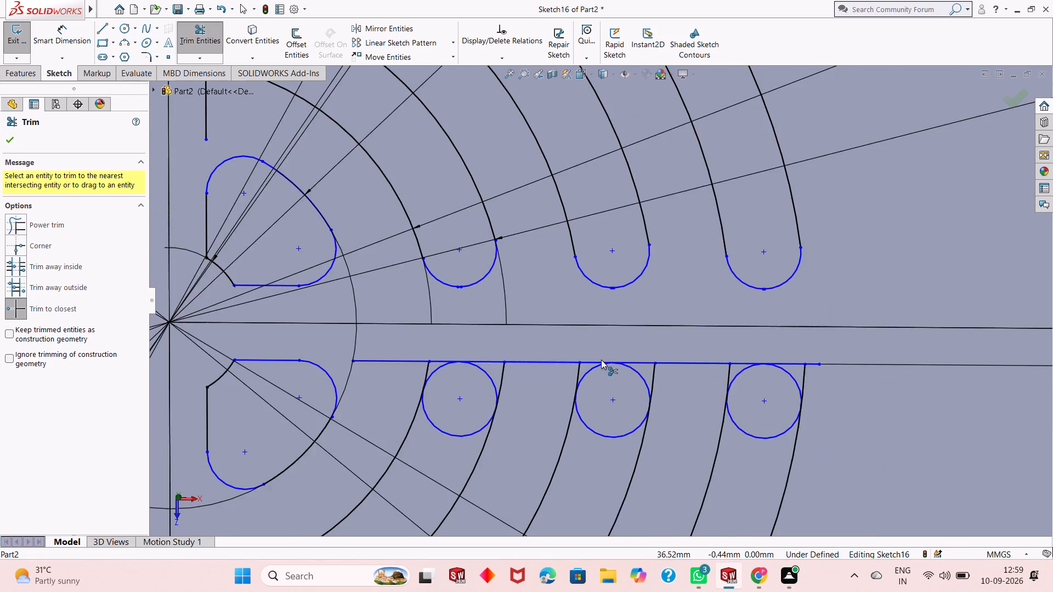
{"action": "scroll", "coordinate": [595, 351], "scroll_direction": "up", "scroll_amount": 4}
{"action": "scroll", "coordinate": [644, 334], "scroll_direction": "down", "scroll_amount": 5}
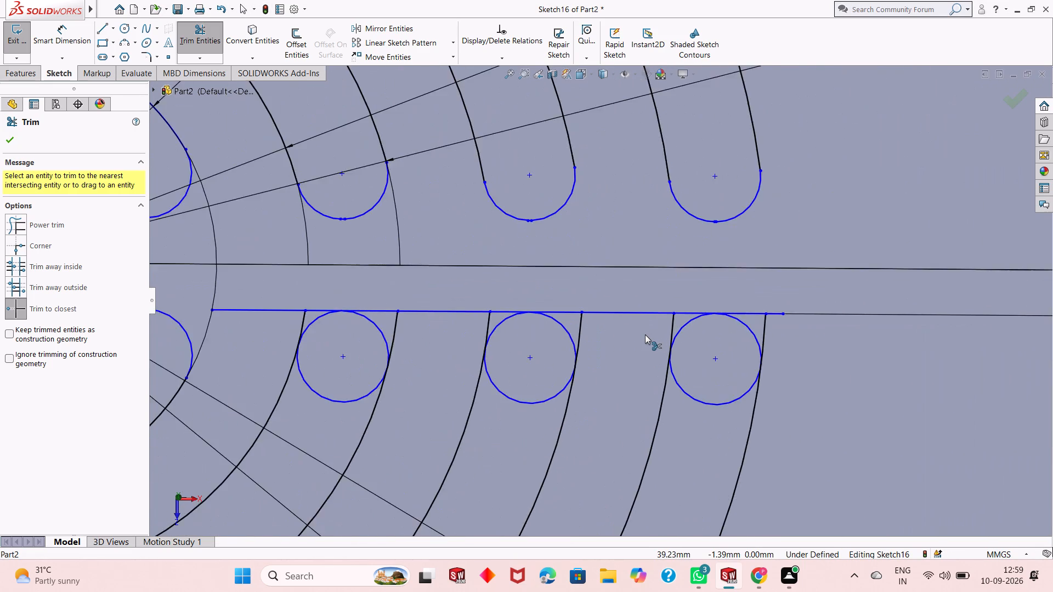
{"action": "scroll", "coordinate": [645, 334], "scroll_direction": "down", "scroll_amount": 3}
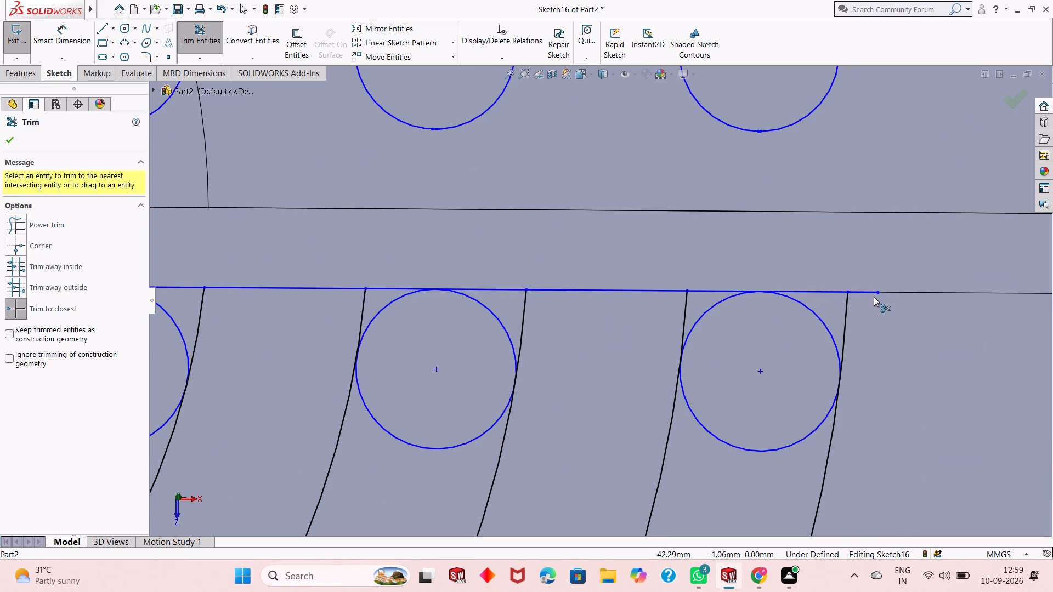
{"action": "left_click", "coordinate": [871, 291]}
{"action": "left_click", "coordinate": [562, 292]}
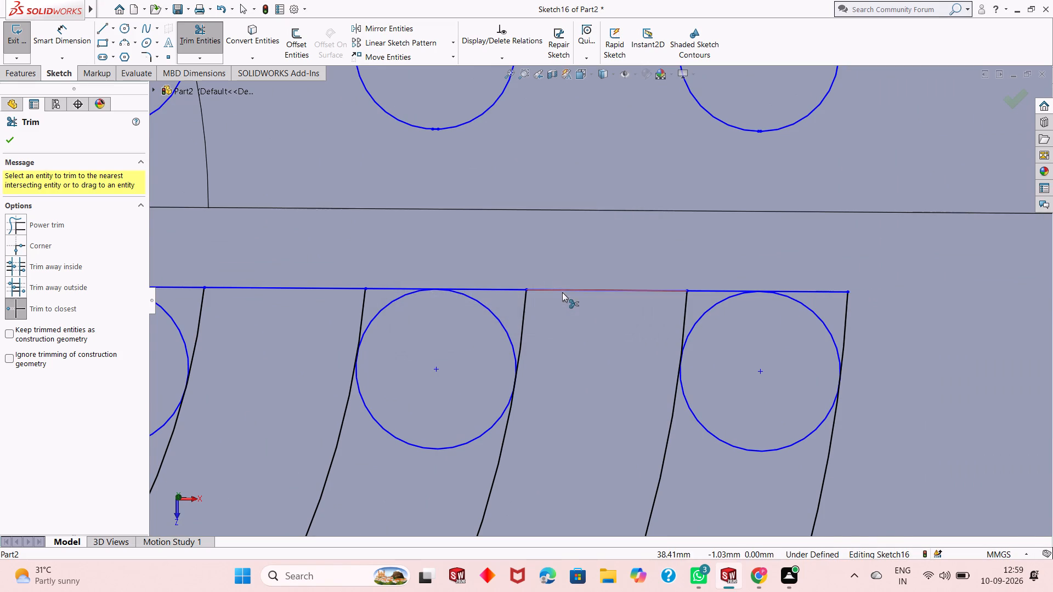
{"action": "left_click", "coordinate": [818, 292]}
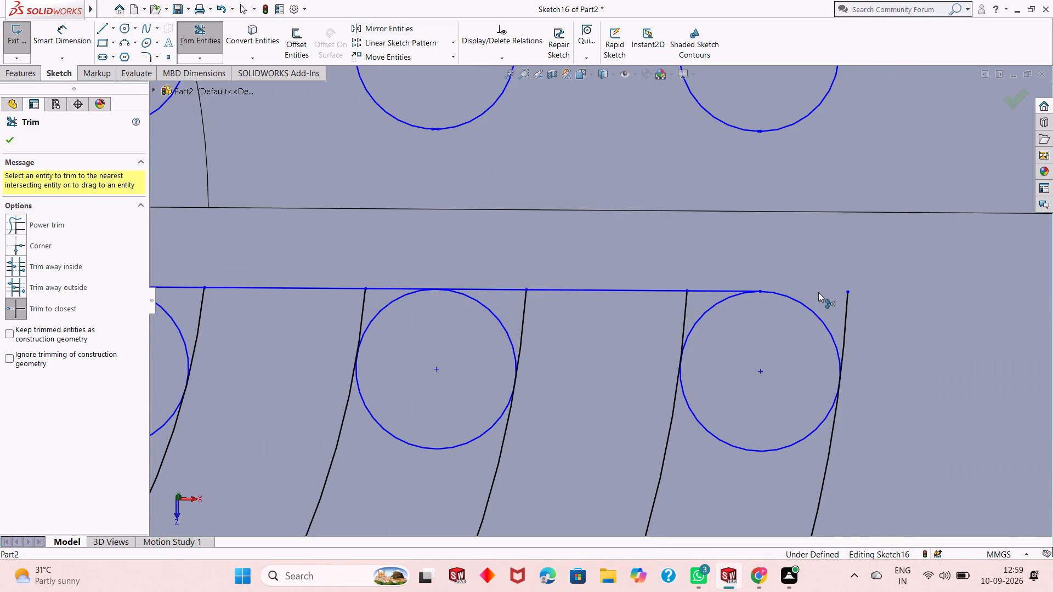
{"action": "left_click", "coordinate": [847, 311]}
{"action": "left_click", "coordinate": [802, 436]}
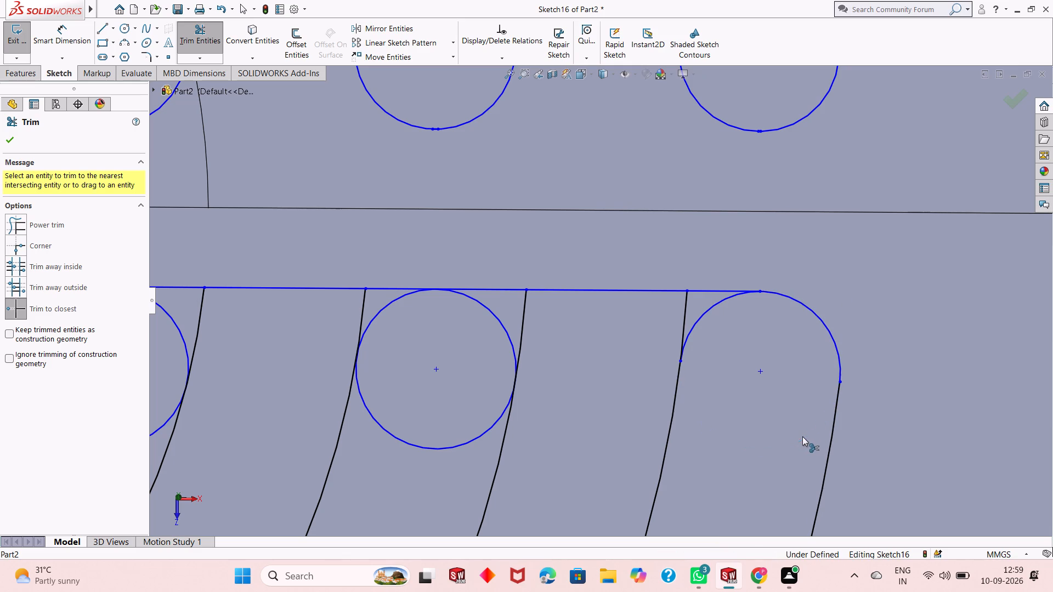
{"action": "left_click", "coordinate": [709, 288]}
{"action": "scroll", "coordinate": [719, 360], "scroll_direction": "up", "scroll_amount": 1}
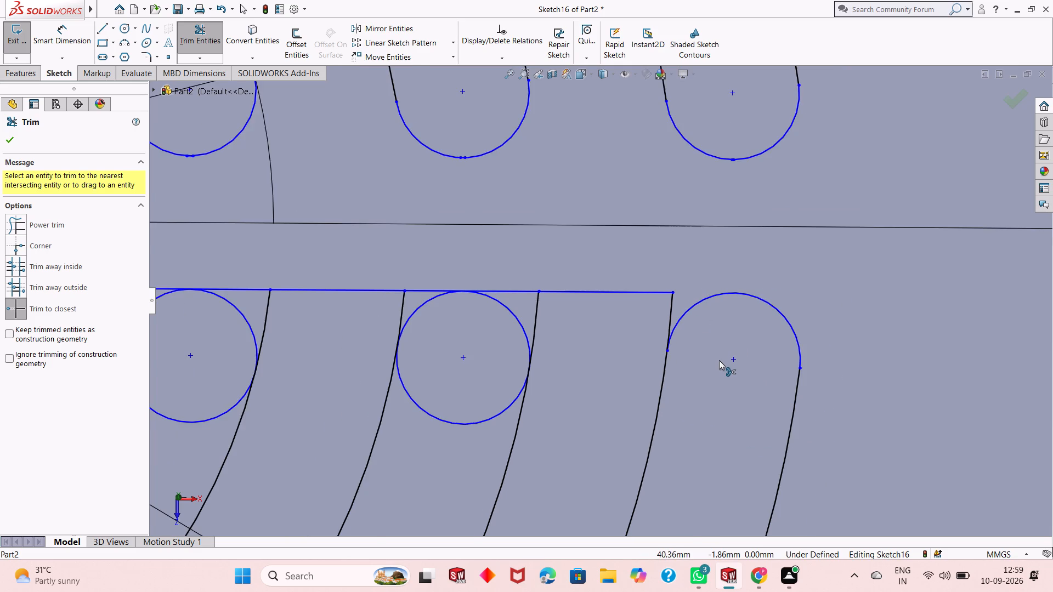
{"action": "scroll", "coordinate": [719, 360], "scroll_direction": "up", "scroll_amount": 2}
{"action": "scroll", "coordinate": [600, 357], "scroll_direction": "up", "scroll_amount": 1}
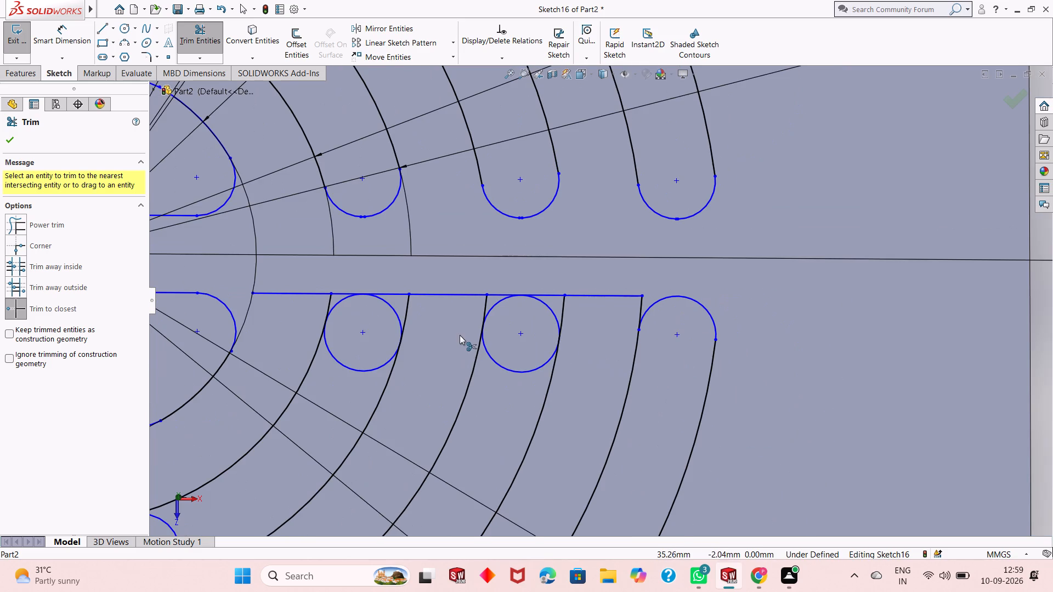
{"action": "scroll", "coordinate": [457, 329], "scroll_direction": "down", "scroll_amount": 2}
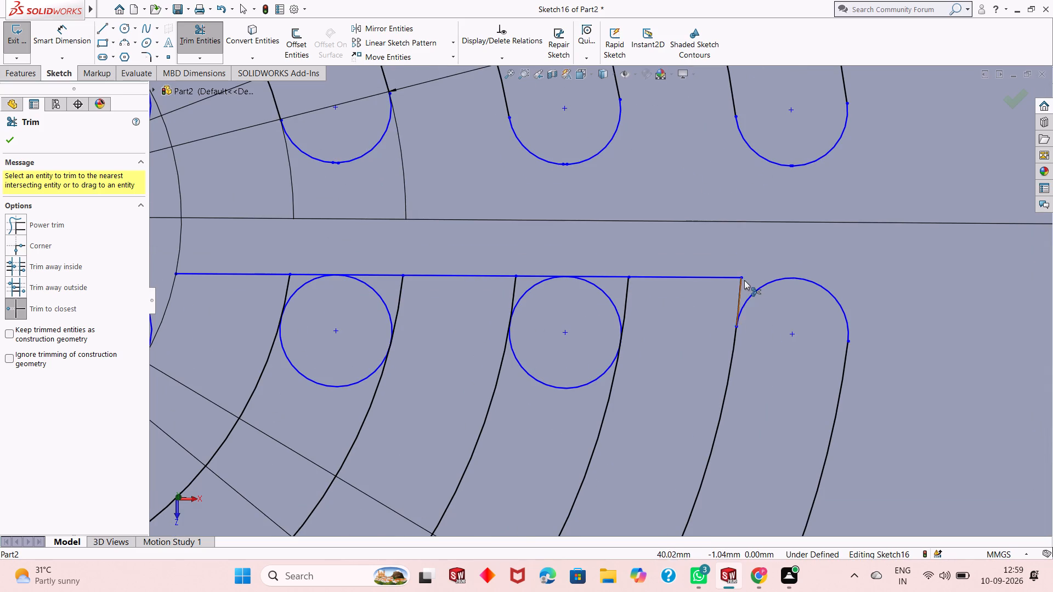
{"action": "left_click", "coordinate": [740, 293]}
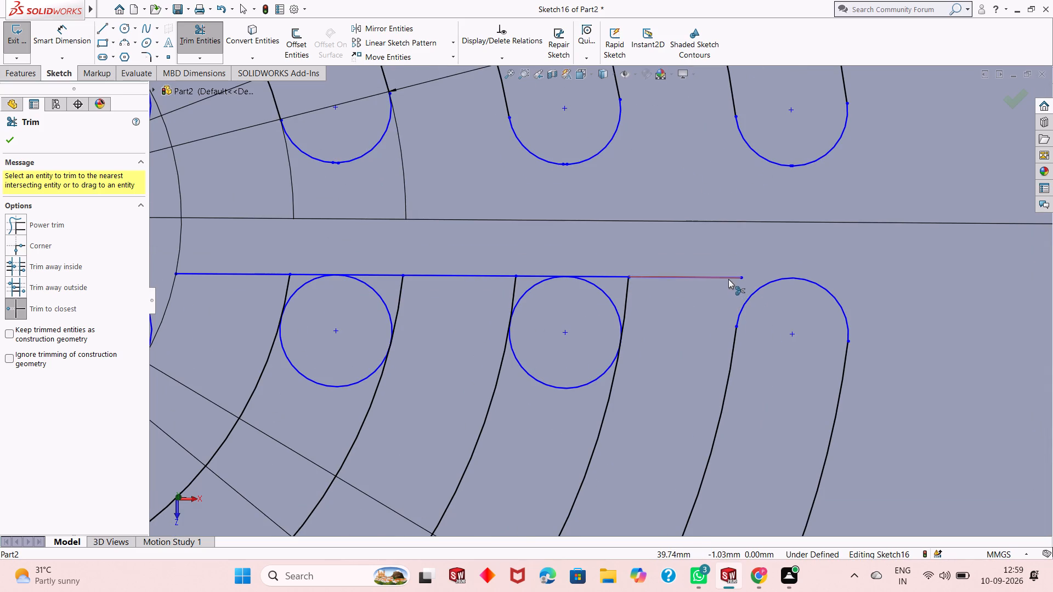
Round the middle lower-right slot's end by trimming the line out to the outermost slot, the line above it, both arc stubs and the circle's lower part.
{"action": "left_click", "coordinate": [728, 279]}
{"action": "left_click", "coordinate": [616, 278]}
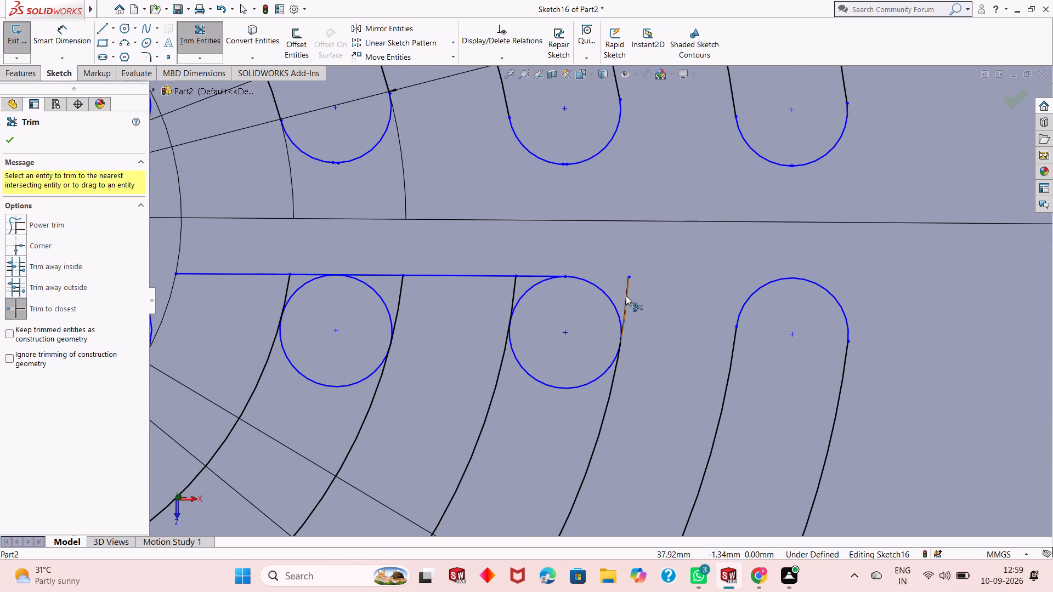
{"action": "left_click", "coordinate": [626, 295]}
{"action": "left_click", "coordinate": [521, 276]}
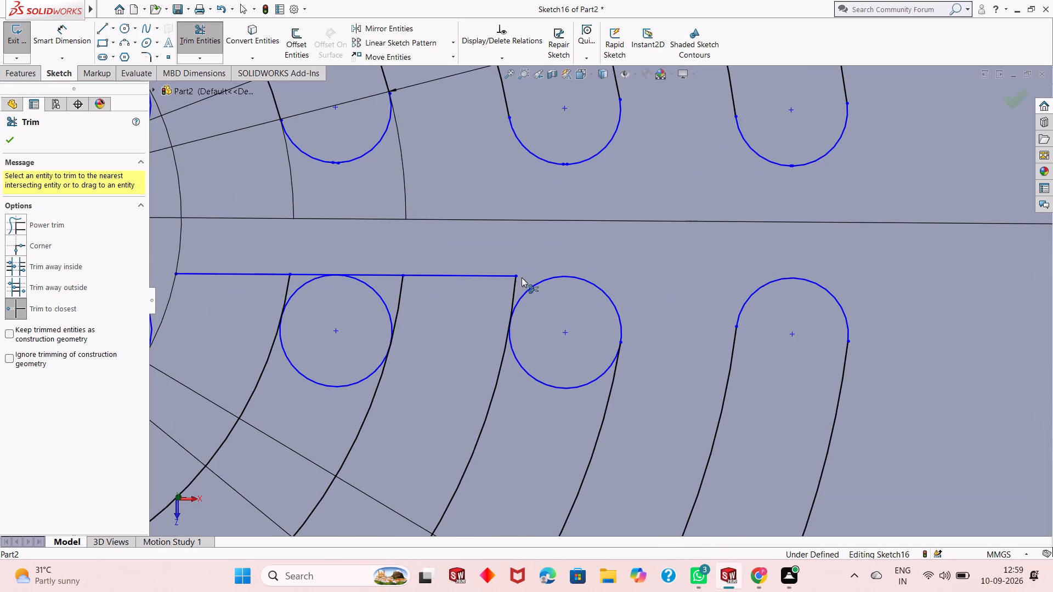
{"action": "left_click", "coordinate": [517, 287]}
{"action": "left_click", "coordinate": [556, 385]}
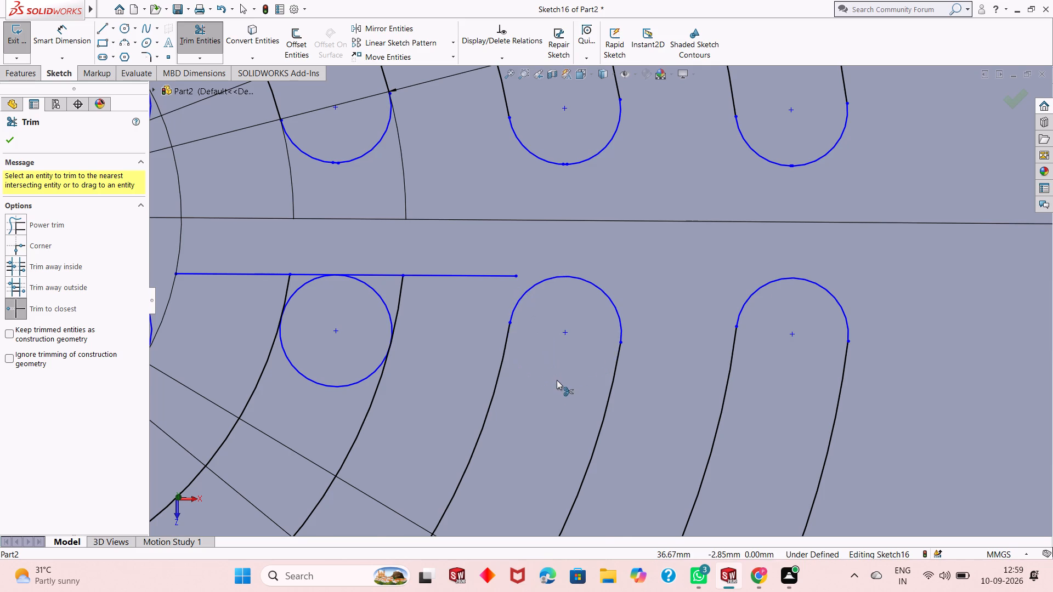
Round the innermost lower-right slot's end by trimming the remaining horizontal line segments, the end circle's lower part and both arc stubs.
{"action": "scroll", "coordinate": [557, 380], "scroll_direction": "up", "scroll_amount": 4}
{"action": "scroll", "coordinate": [482, 322], "scroll_direction": "down", "scroll_amount": 5}
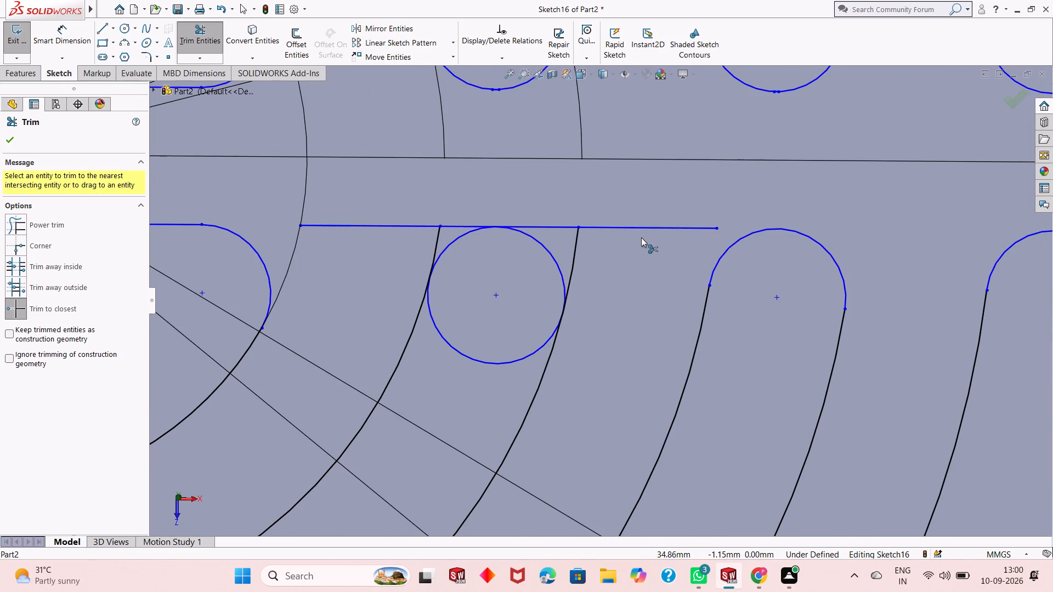
{"action": "left_click", "coordinate": [638, 230]}
{"action": "scroll", "coordinate": [404, 236], "scroll_direction": "up", "scroll_amount": 3}
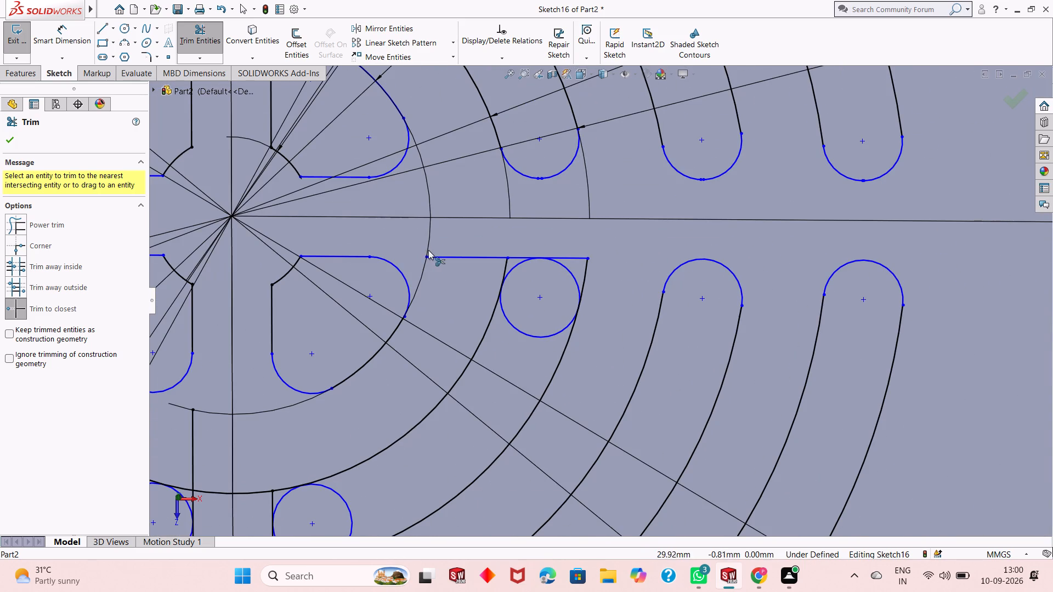
{"action": "left_click", "coordinate": [437, 257]}
{"action": "left_click", "coordinate": [563, 258]}
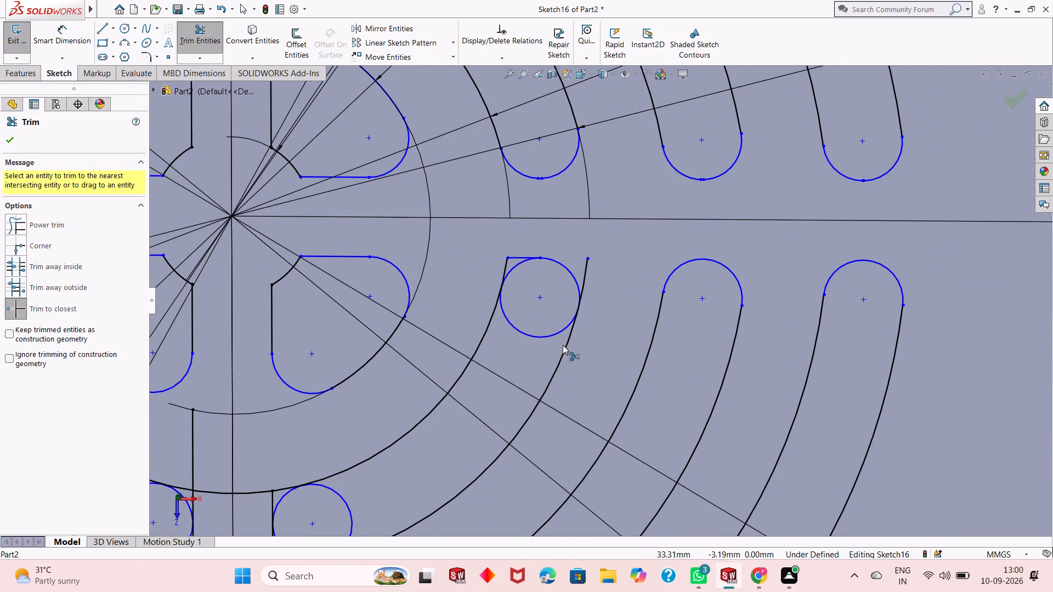
{"action": "left_click", "coordinate": [552, 334]}
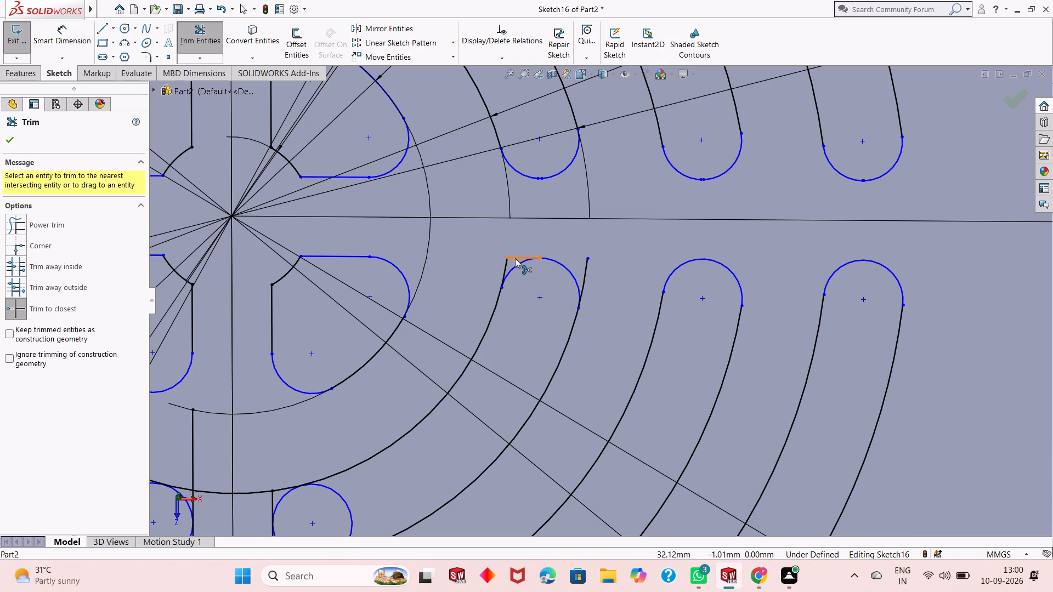
{"action": "left_click", "coordinate": [515, 258]}
{"action": "left_click", "coordinate": [581, 272]}
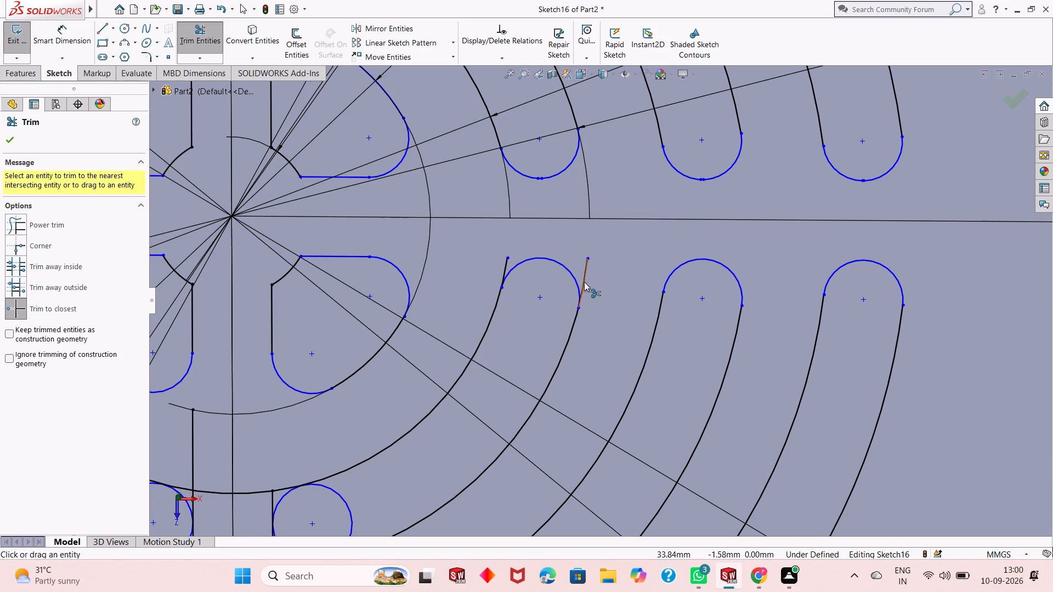
{"action": "left_click", "coordinate": [585, 282]}
{"action": "left_click", "coordinate": [505, 262]}
At the top of the vertical bar, trim the outermost upper-left end circle's outer half and the bar line segments touching that circle.
{"action": "scroll", "coordinate": [612, 318], "scroll_direction": "up", "scroll_amount": 4}
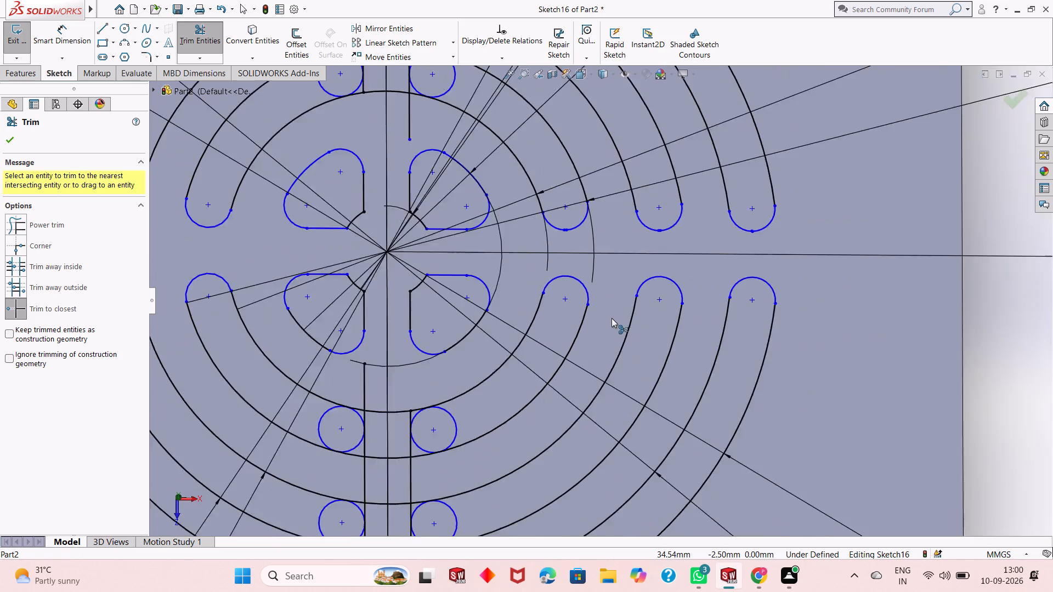
{"action": "scroll", "coordinate": [612, 318], "scroll_direction": "up", "scroll_amount": 7}
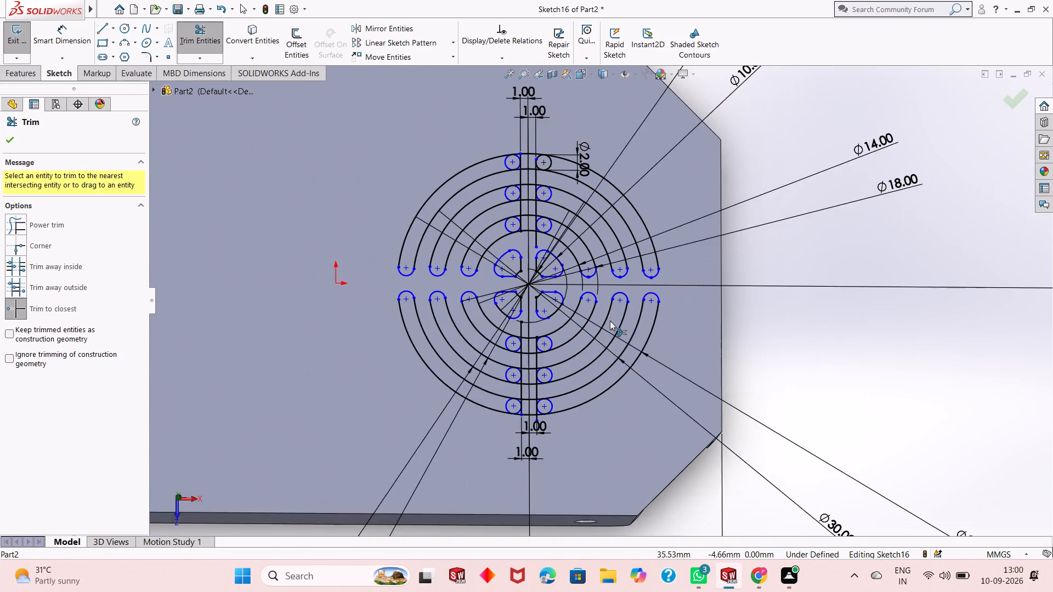
{"action": "scroll", "coordinate": [610, 321], "scroll_direction": "up", "scroll_amount": 1}
{"action": "scroll", "coordinate": [524, 291], "scroll_direction": "up", "scroll_amount": 2}
{"action": "scroll", "coordinate": [557, 282], "scroll_direction": "down", "scroll_amount": 4}
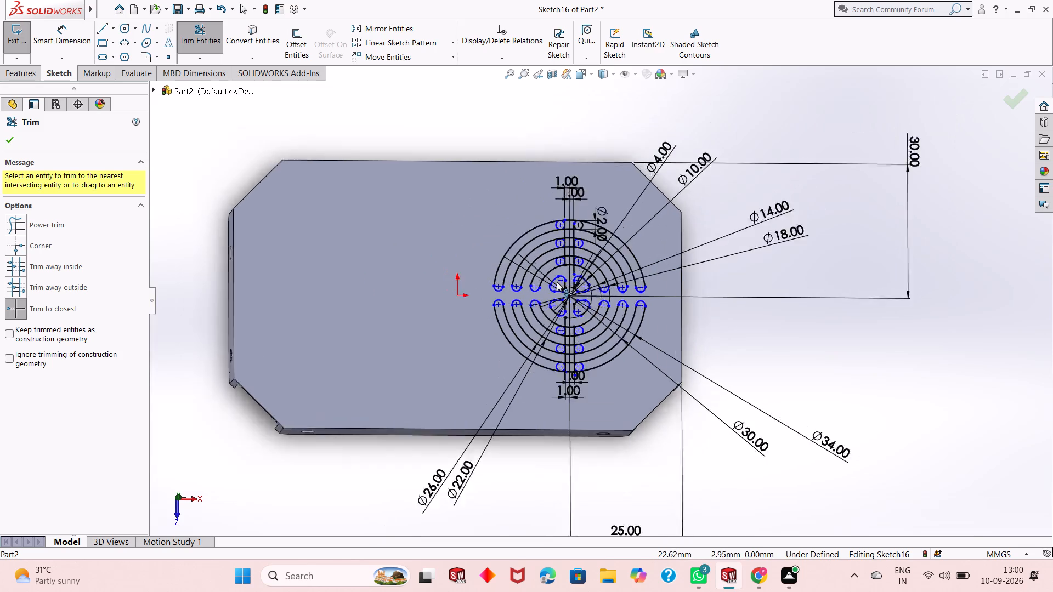
{"action": "scroll", "coordinate": [590, 143], "scroll_direction": "down", "scroll_amount": 4}
{"action": "scroll", "coordinate": [578, 232], "scroll_direction": "down", "scroll_amount": 4}
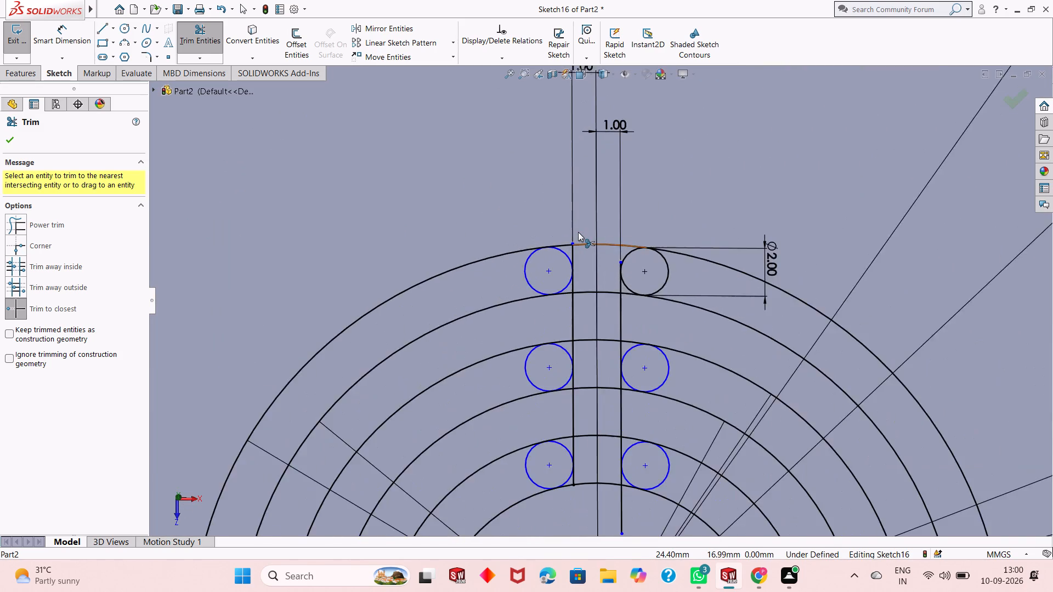
{"action": "scroll", "coordinate": [578, 232], "scroll_direction": "down", "scroll_amount": 2}
{"action": "scroll", "coordinate": [578, 233], "scroll_direction": "up", "scroll_amount": 6}
{"action": "scroll", "coordinate": [570, 304], "scroll_direction": "up", "scroll_amount": 4}
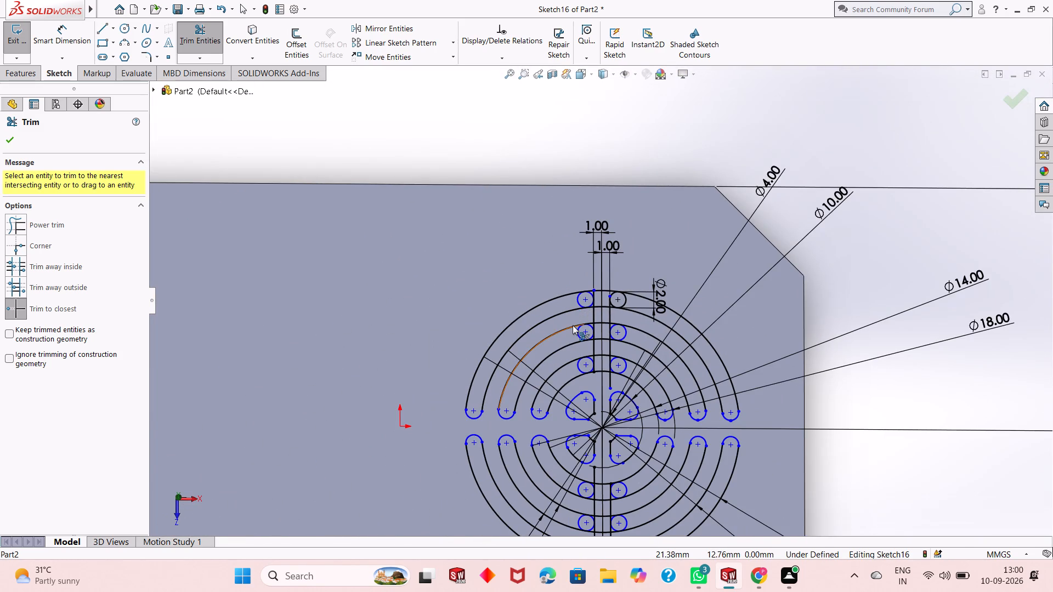
{"action": "scroll", "coordinate": [573, 326], "scroll_direction": "down", "scroll_amount": 3}
{"action": "scroll", "coordinate": [602, 280], "scroll_direction": "down", "scroll_amount": 4}
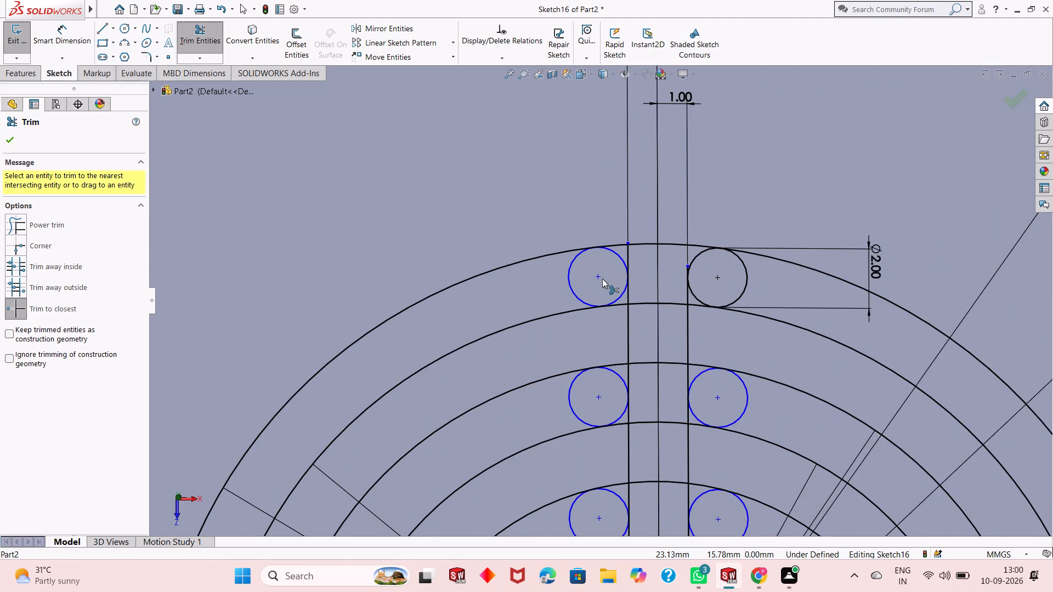
{"action": "scroll", "coordinate": [637, 259], "scroll_direction": "down", "scroll_amount": 2}
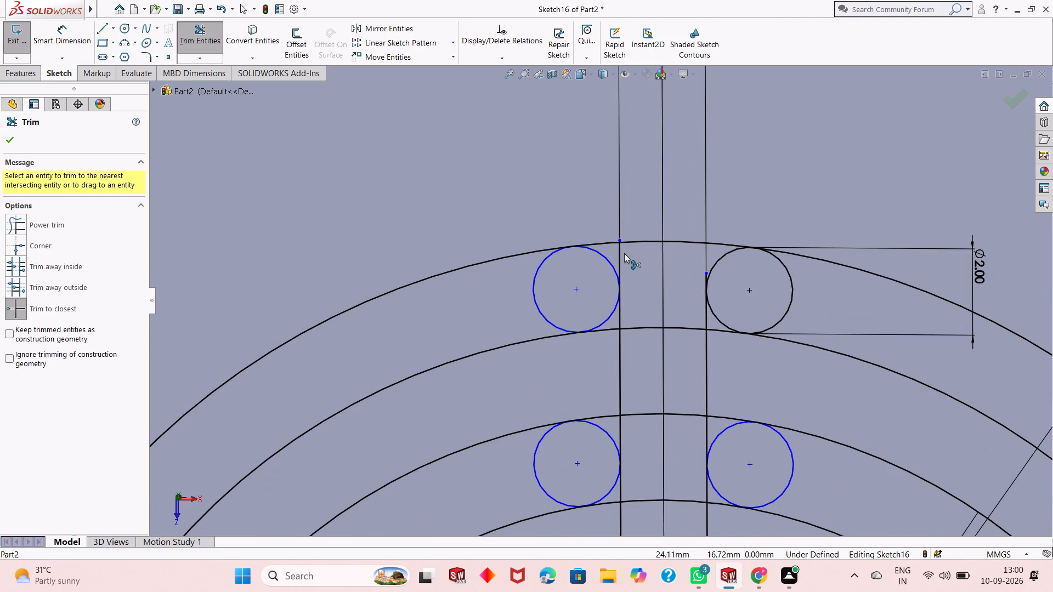
{"action": "left_click", "coordinate": [620, 257]}
{"action": "left_click", "coordinate": [541, 314]}
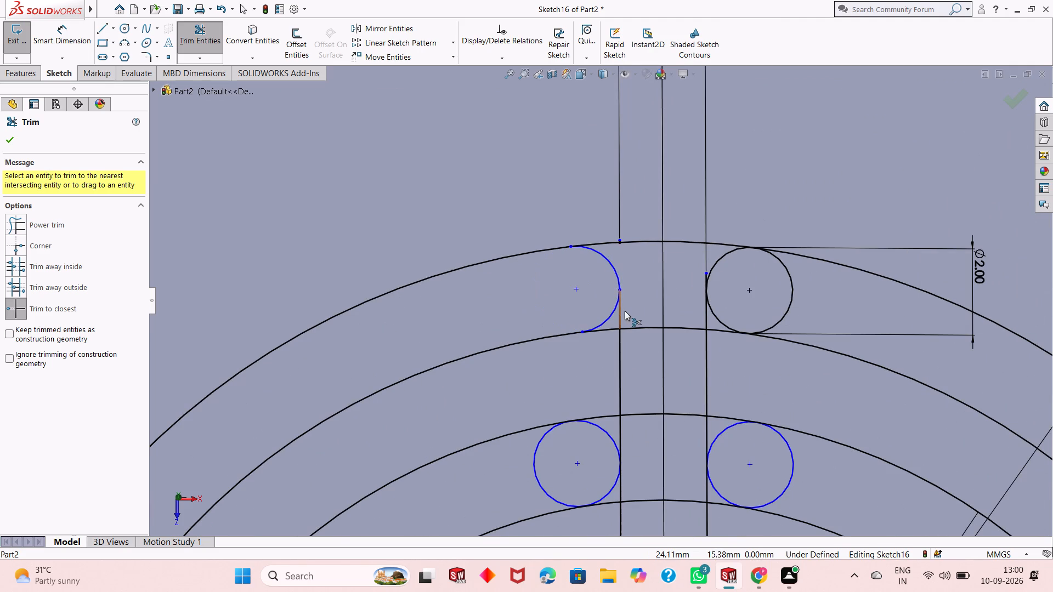
{"action": "left_click", "coordinate": [620, 315]}
Trim the bar line segments beside the outermost upper-right end circle and the circle's outer half, accepting deletion of the associated dimensions.
{"action": "scroll", "coordinate": [704, 277], "scroll_direction": "down", "scroll_amount": 6}
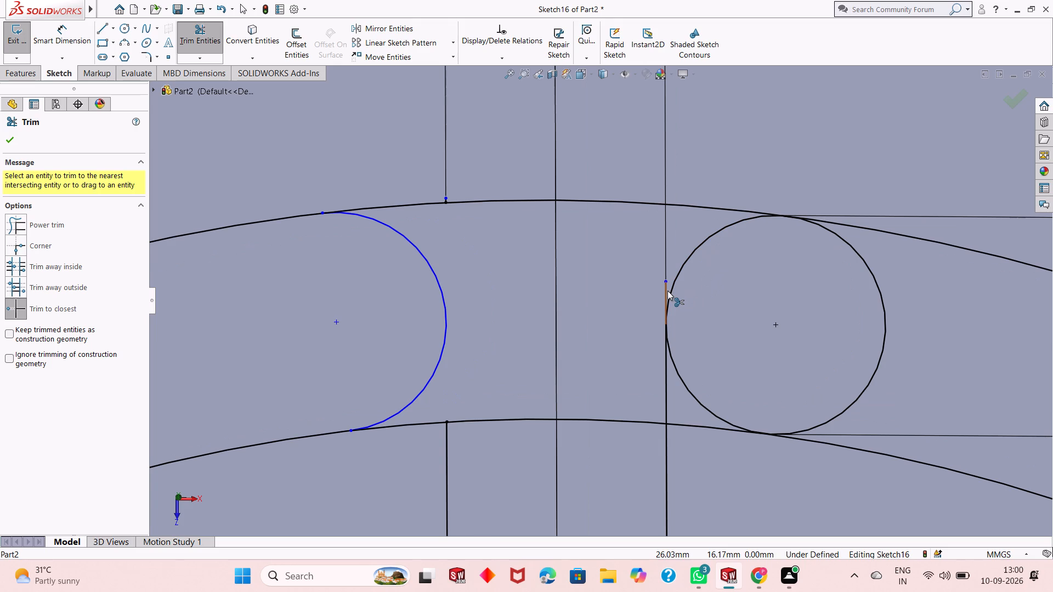
{"action": "left_click", "coordinate": [667, 291]}
{"action": "left_click", "coordinate": [570, 289]}
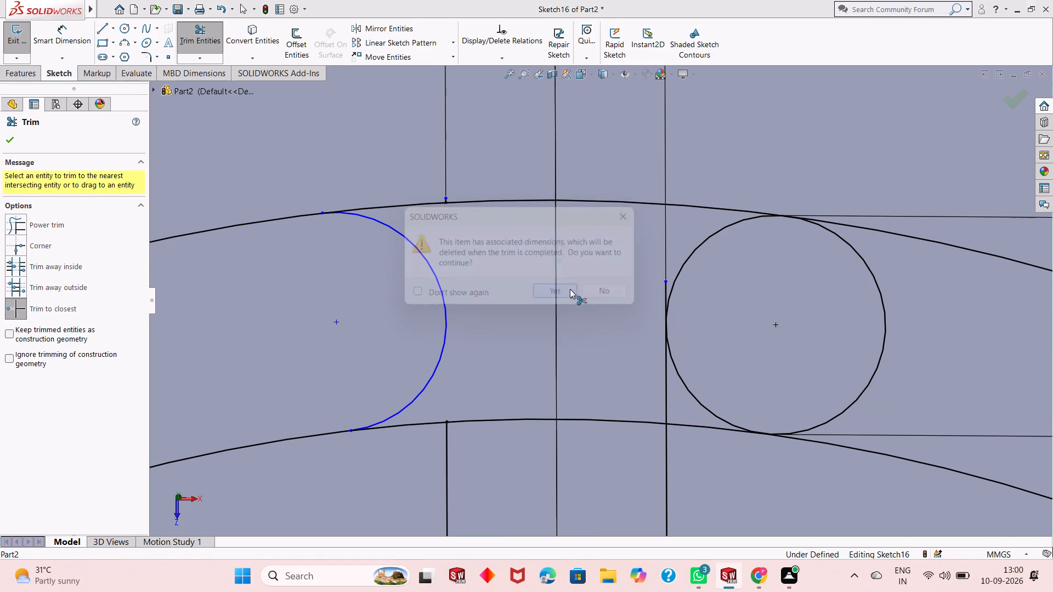
{"action": "left_click", "coordinate": [664, 403]}
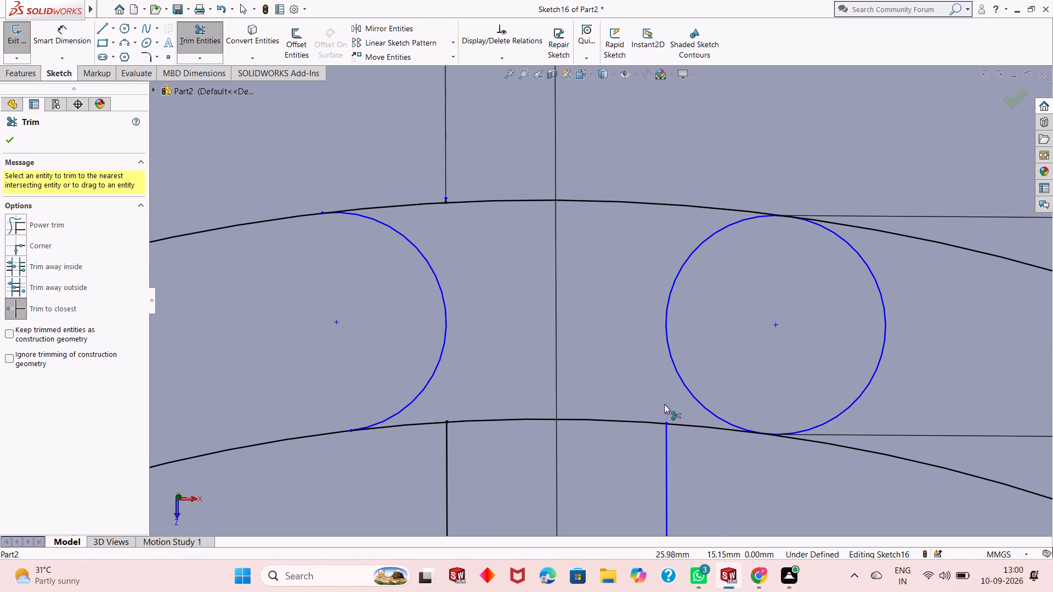
{"action": "scroll", "coordinate": [673, 384], "scroll_direction": "up", "scroll_amount": 4}
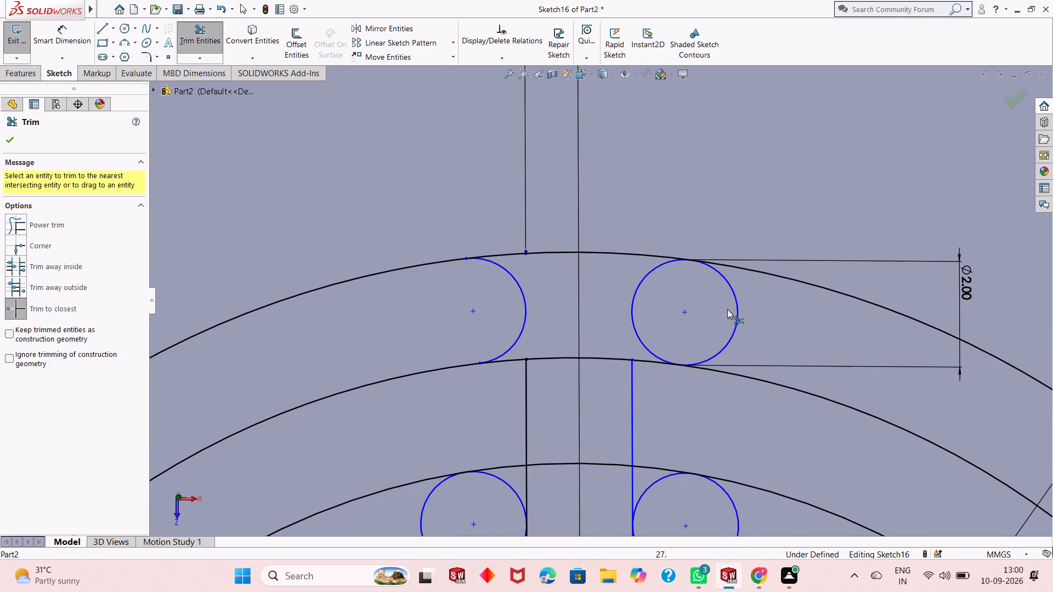
{"action": "left_click", "coordinate": [739, 310]}
Trim both outermost-slot arcs and their stubs across the top of the vertical bar, plus the bar's left line segment down to the middle slot.
{"action": "left_click", "coordinate": [633, 252]}
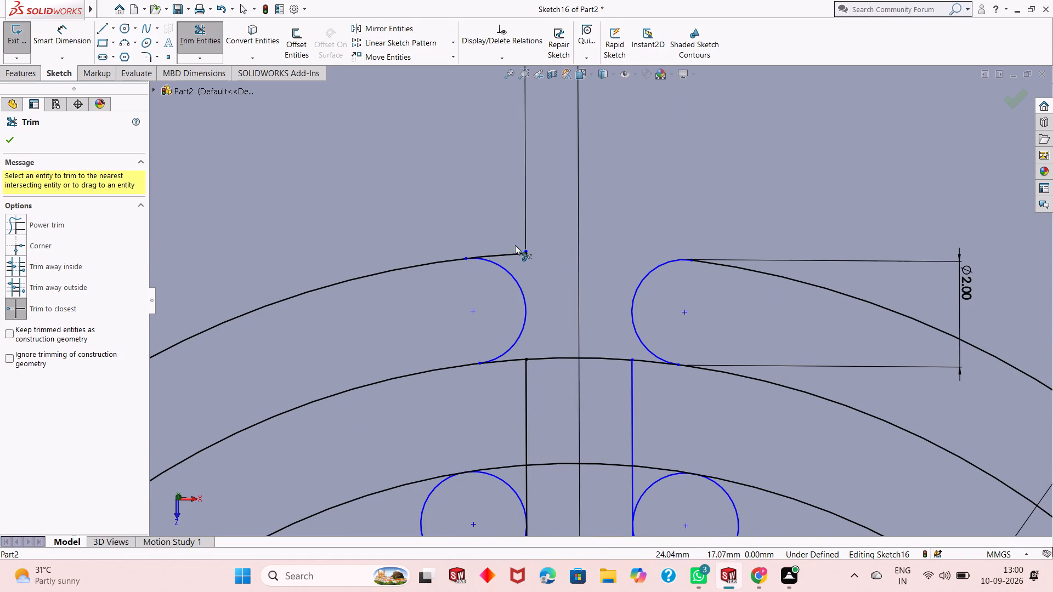
{"action": "left_click", "coordinate": [510, 254]}
{"action": "scroll", "coordinate": [648, 380], "scroll_direction": "down", "scroll_amount": 3}
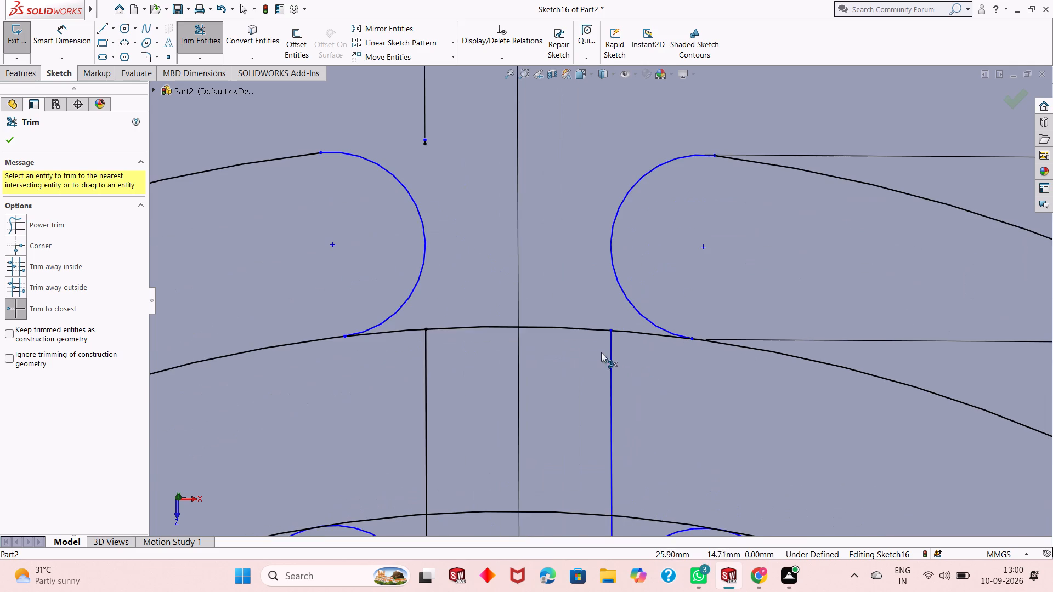
{"action": "left_click", "coordinate": [576, 326]}
{"action": "scroll", "coordinate": [538, 352], "scroll_direction": "up", "scroll_amount": 5}
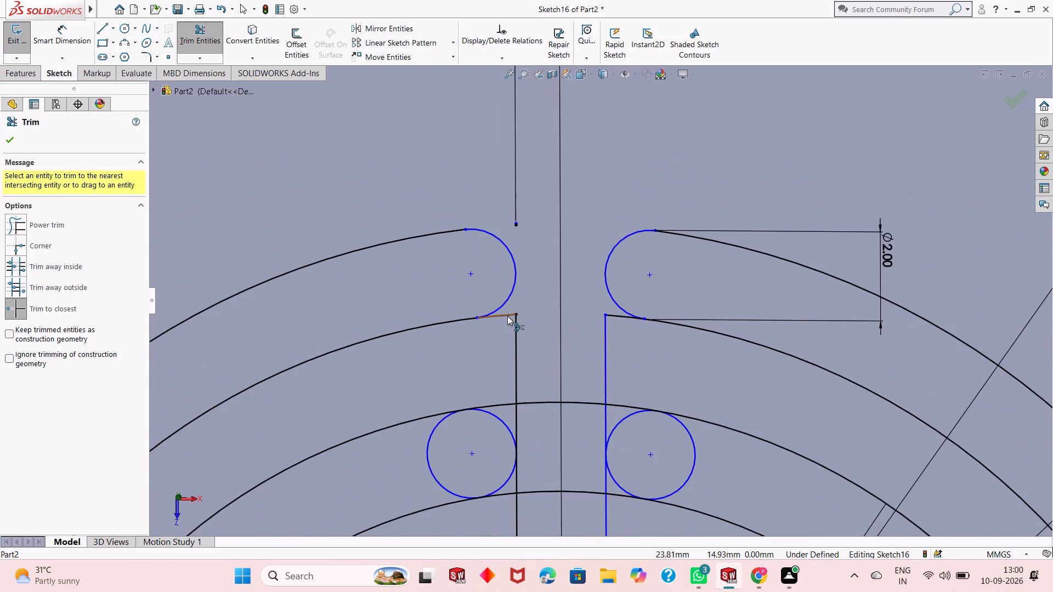
{"action": "left_click", "coordinate": [507, 316]}
{"action": "left_click", "coordinate": [516, 331]}
{"action": "left_click", "coordinate": [628, 317]}
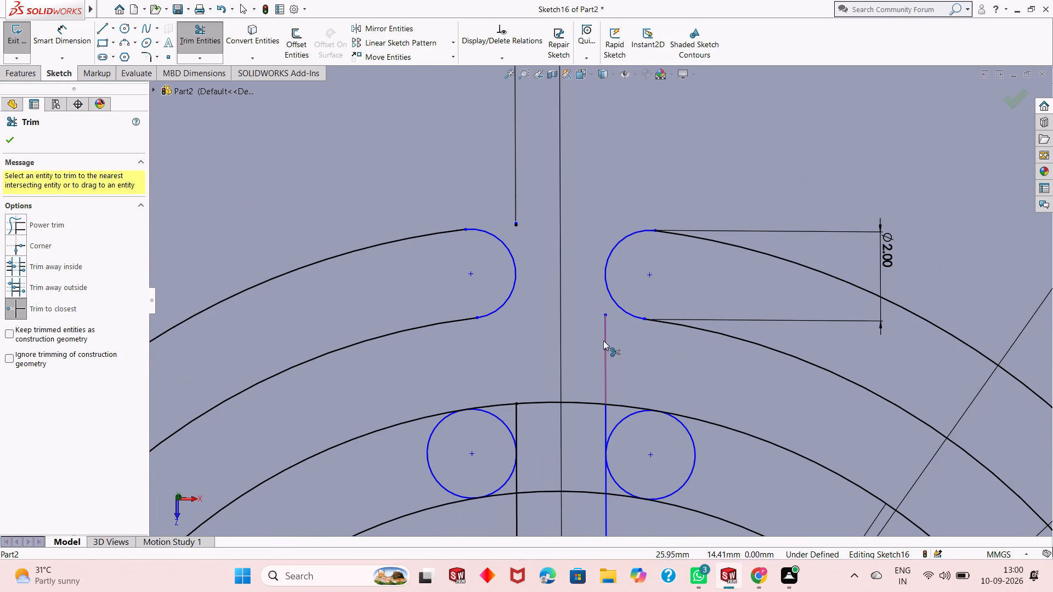
At the top of the vertical bar, trim the upper-left middle slot to a rounded end and remove its upper arc and right line above.
{"action": "left_click", "coordinate": [603, 342]}
{"action": "scroll", "coordinate": [592, 350], "scroll_direction": "up", "scroll_amount": 5}
{"action": "scroll", "coordinate": [567, 422], "scroll_direction": "down", "scroll_amount": 3}
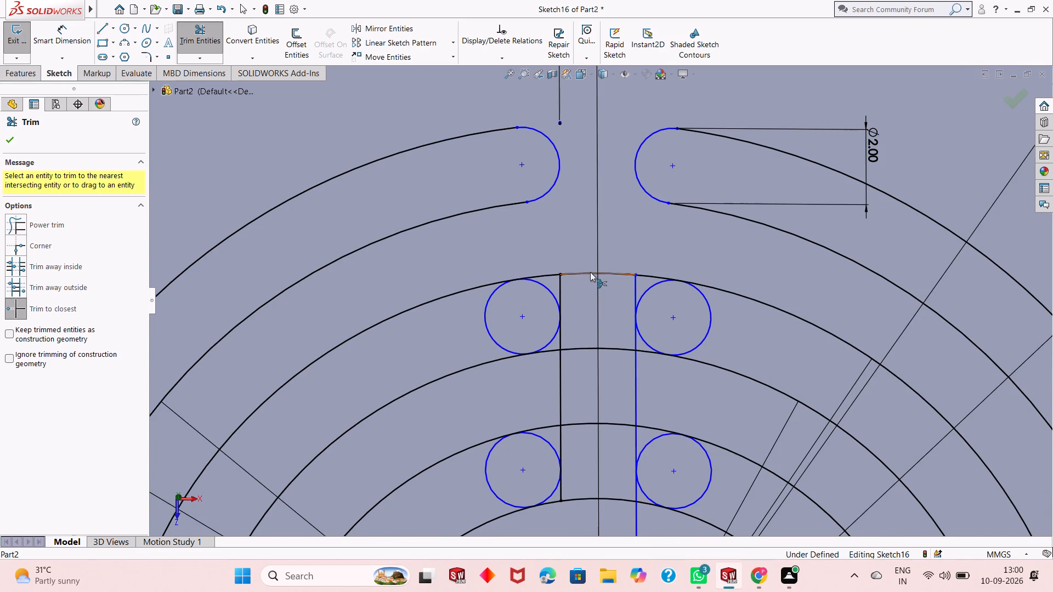
{"action": "left_click", "coordinate": [590, 272]}
{"action": "left_click", "coordinate": [552, 276]}
{"action": "left_click", "coordinate": [561, 297]}
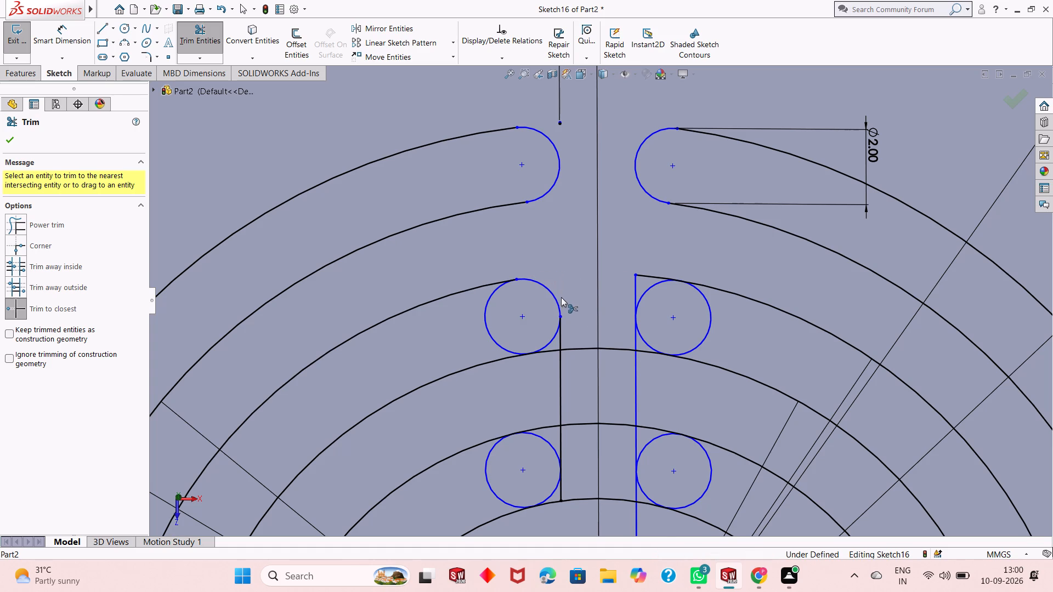
{"action": "left_click", "coordinate": [491, 333]}
{"action": "left_click", "coordinate": [559, 338]}
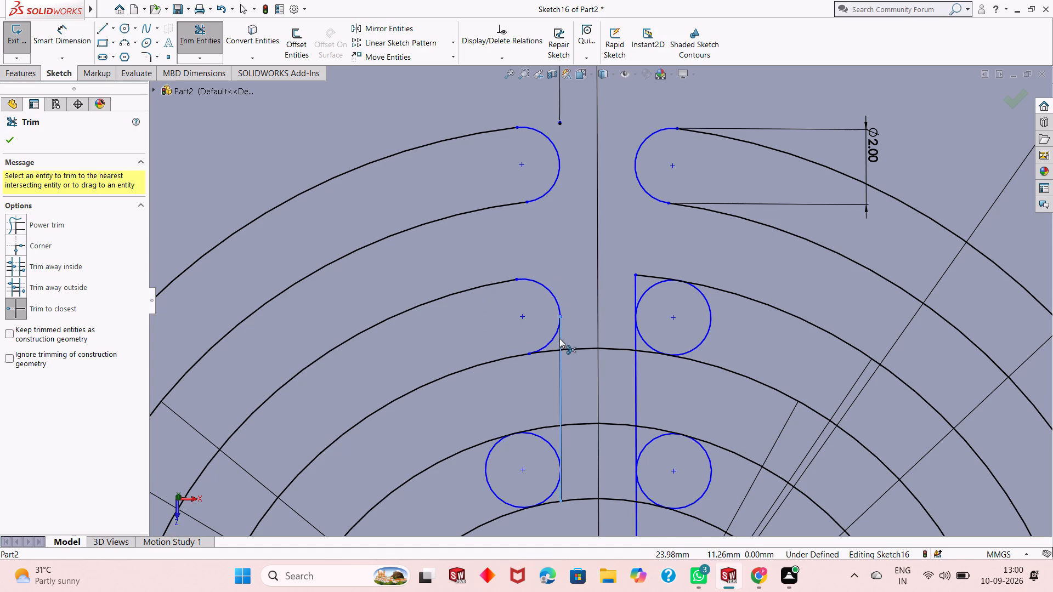
Round the upper-right middle slot's end by trimming its circle's outer half and line segments, plus the lower arc and stubs across the bar.
{"action": "left_click", "coordinate": [637, 294]}
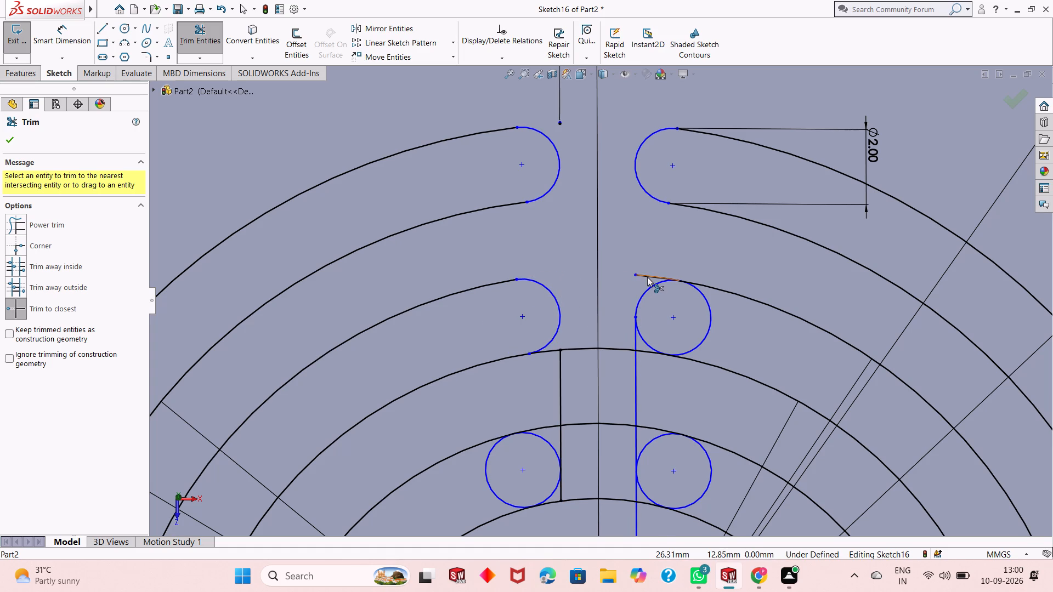
{"action": "left_click", "coordinate": [647, 277]}
{"action": "left_click", "coordinate": [707, 310]}
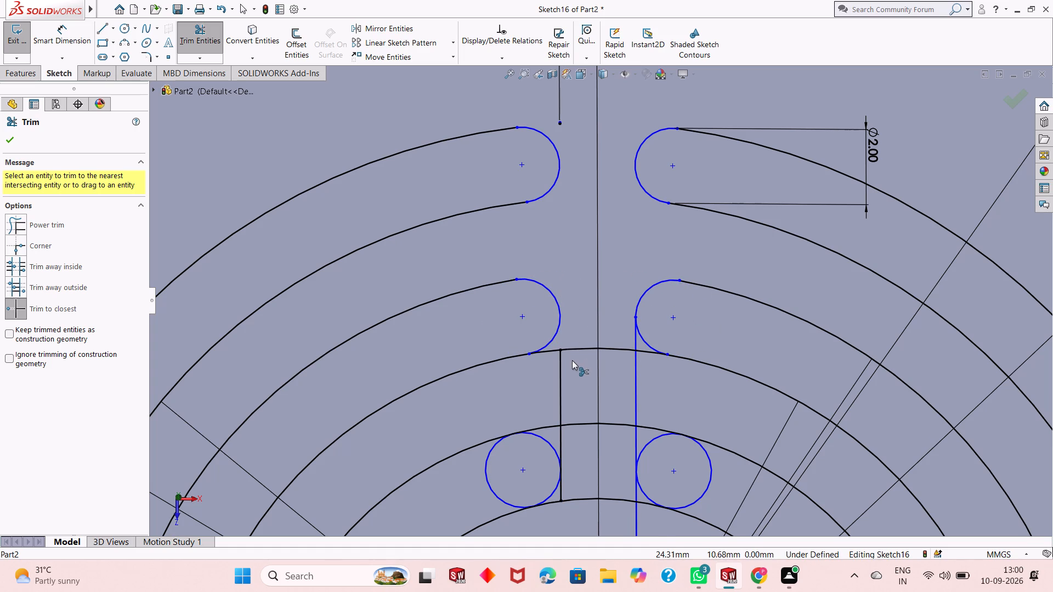
{"action": "left_click", "coordinate": [569, 350]}
{"action": "left_click", "coordinate": [557, 351]}
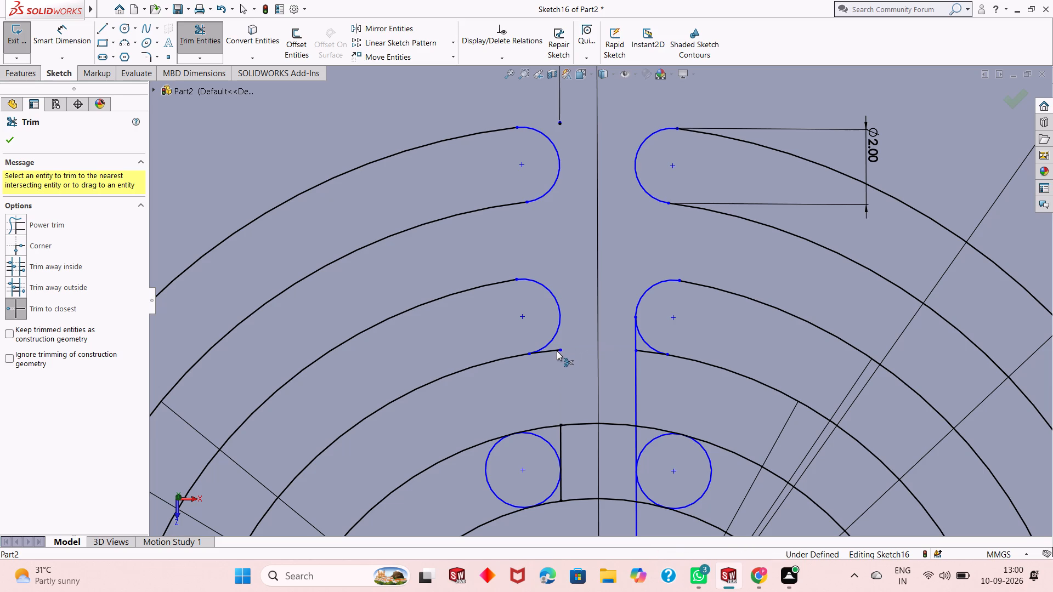
{"action": "left_click", "coordinate": [556, 351]}
{"action": "left_click", "coordinate": [648, 352]}
{"action": "left_click", "coordinate": [637, 339]}
Round the innermost upper-left slot's end by trimming its arc stubs, circle's outer half and line segments, plus both arcs across the bar.
{"action": "scroll", "coordinate": [599, 392], "scroll_direction": "up", "scroll_amount": 4}
{"action": "scroll", "coordinate": [590, 379], "scroll_direction": "down", "scroll_amount": 3}
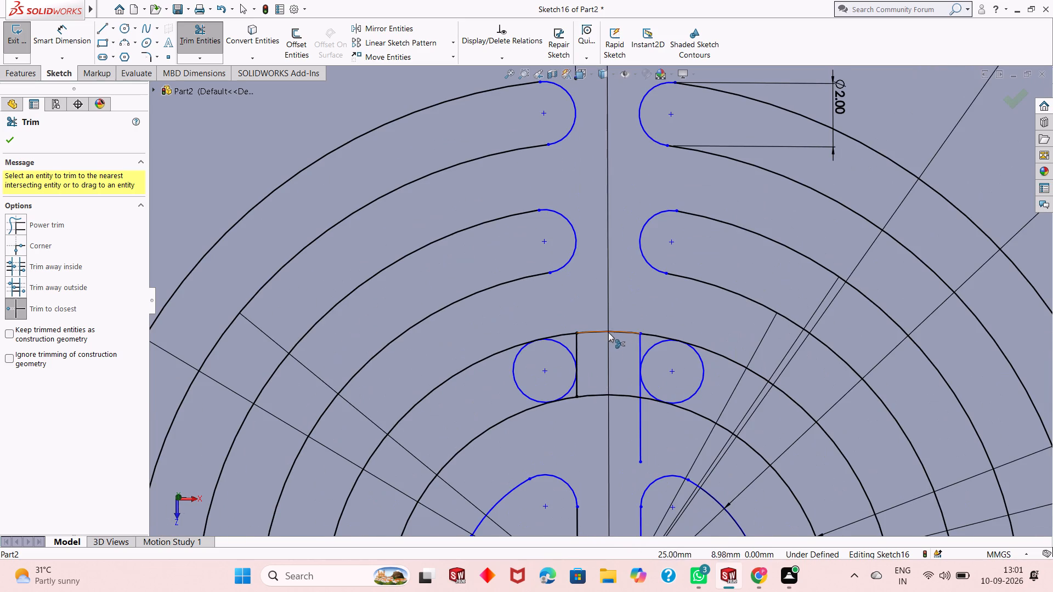
{"action": "left_click", "coordinate": [604, 331]}
{"action": "left_click", "coordinate": [558, 337]}
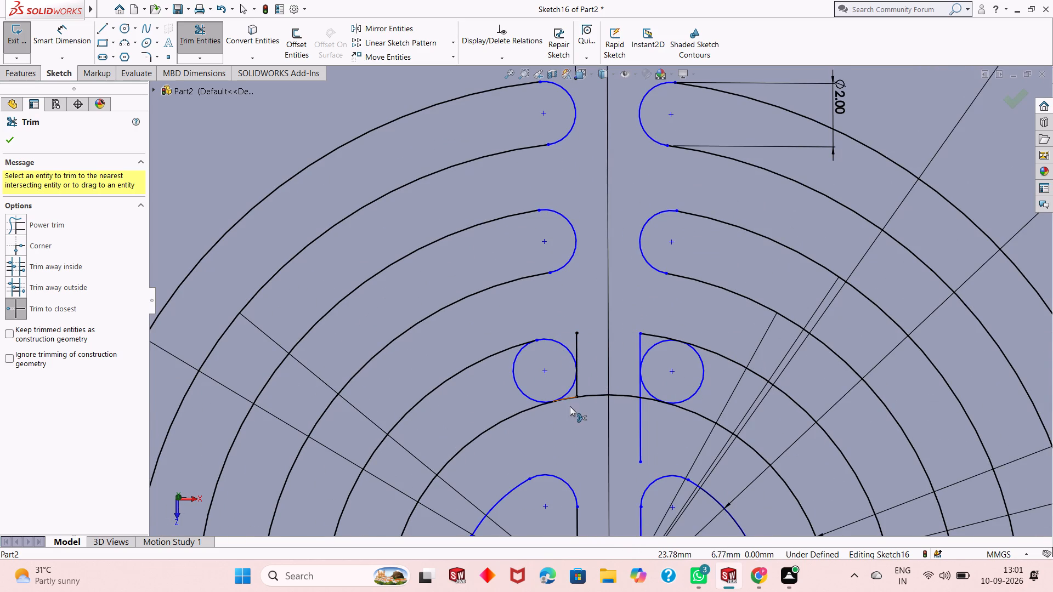
{"action": "left_click", "coordinate": [571, 396]}
{"action": "left_click", "coordinate": [524, 396]}
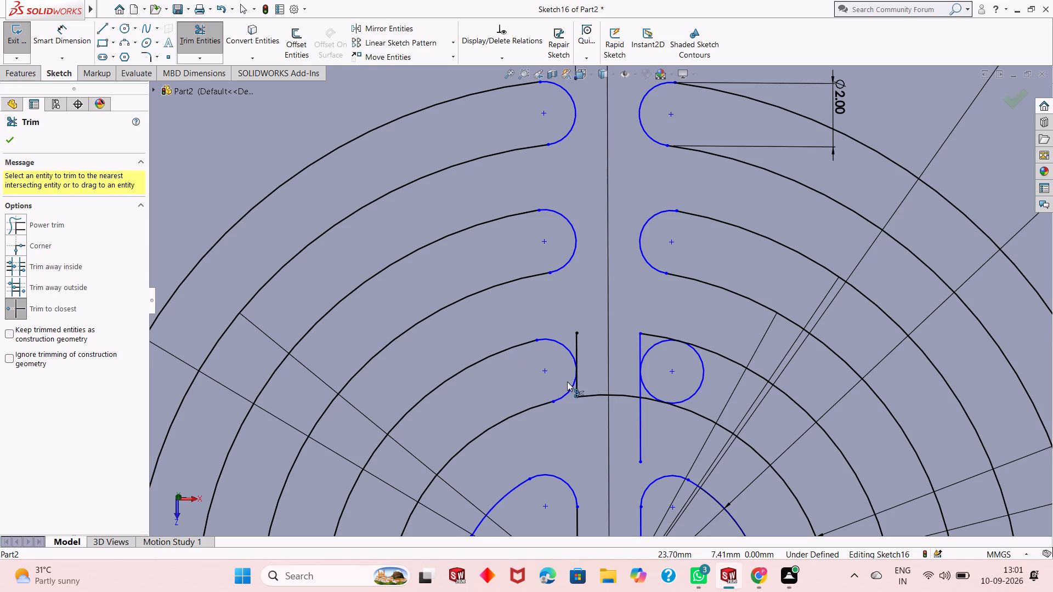
{"action": "left_click", "coordinate": [576, 389]}
{"action": "left_click", "coordinate": [579, 345]}
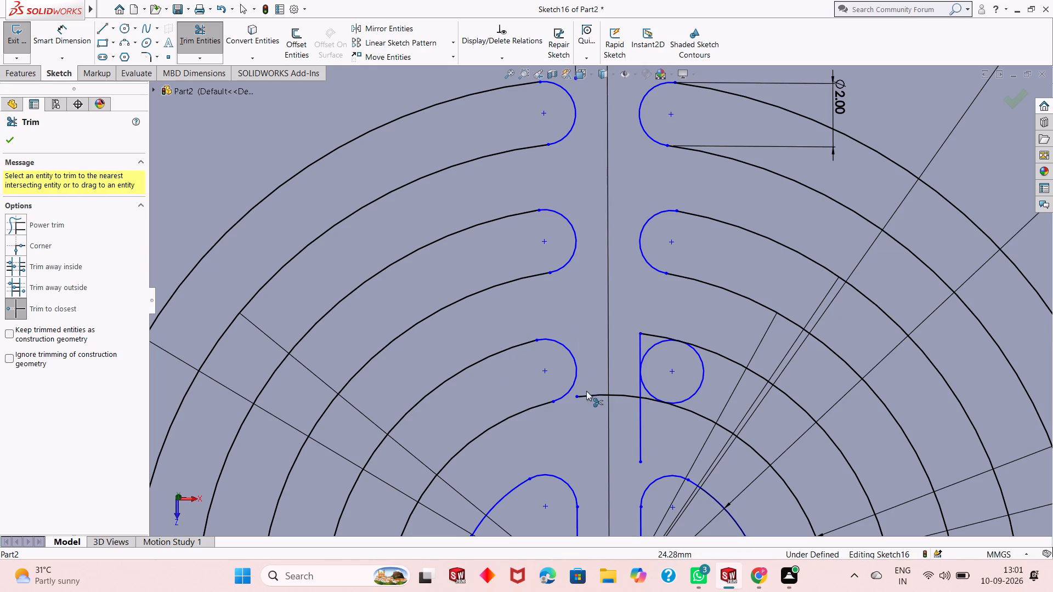
{"action": "left_click", "coordinate": [589, 395]}
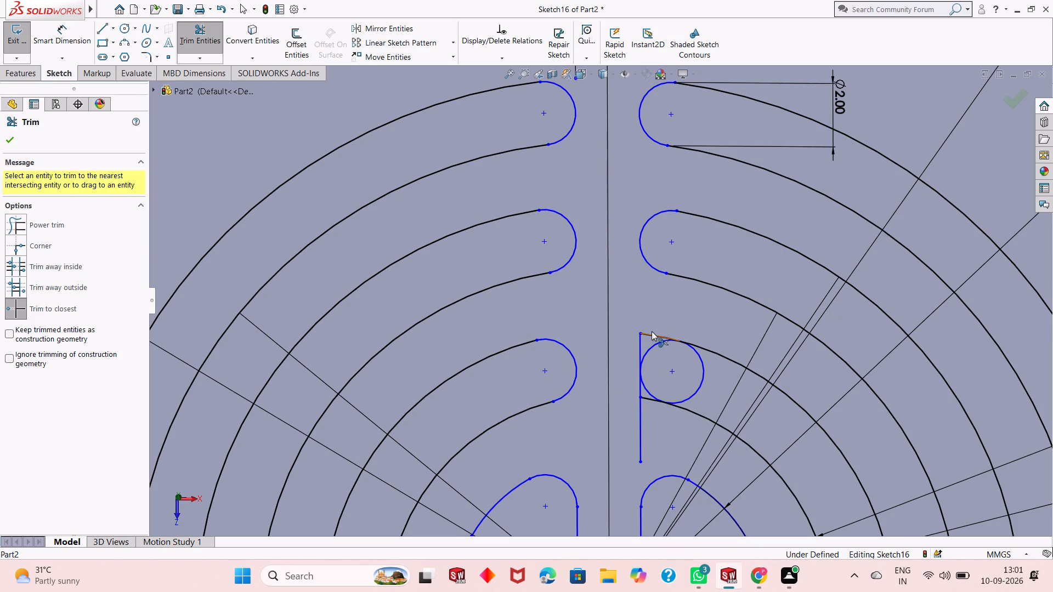
Round the innermost upper-right slot's end by trimming both arc stubs, the circle's outer half and the remaining bar line segments.
{"action": "left_click", "coordinate": [652, 333]}
{"action": "left_click", "coordinate": [704, 362]}
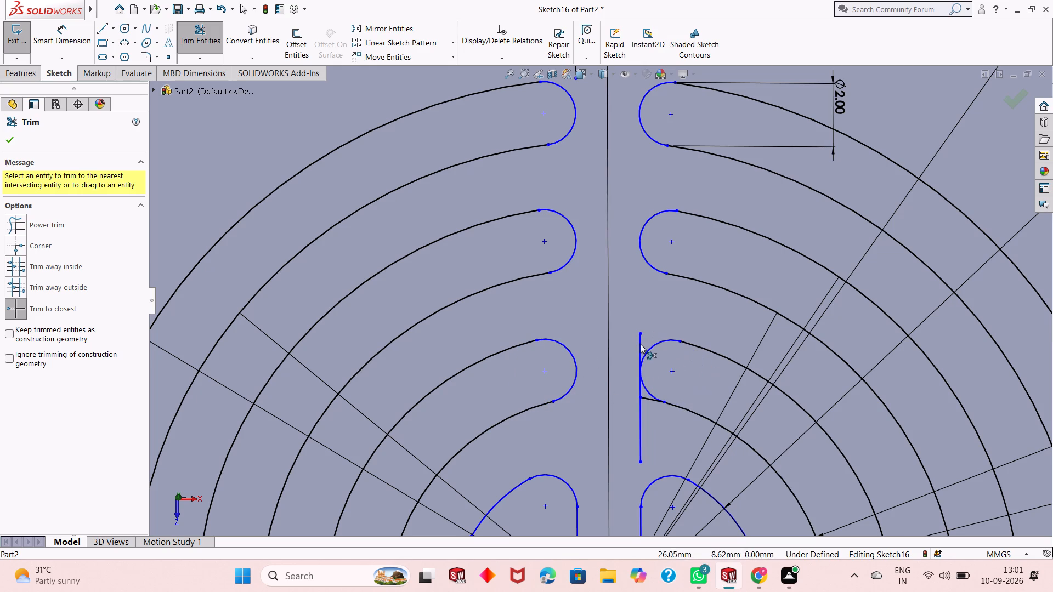
{"action": "left_click", "coordinate": [639, 344]}
{"action": "left_click", "coordinate": [639, 387]}
{"action": "left_click", "coordinate": [641, 413]}
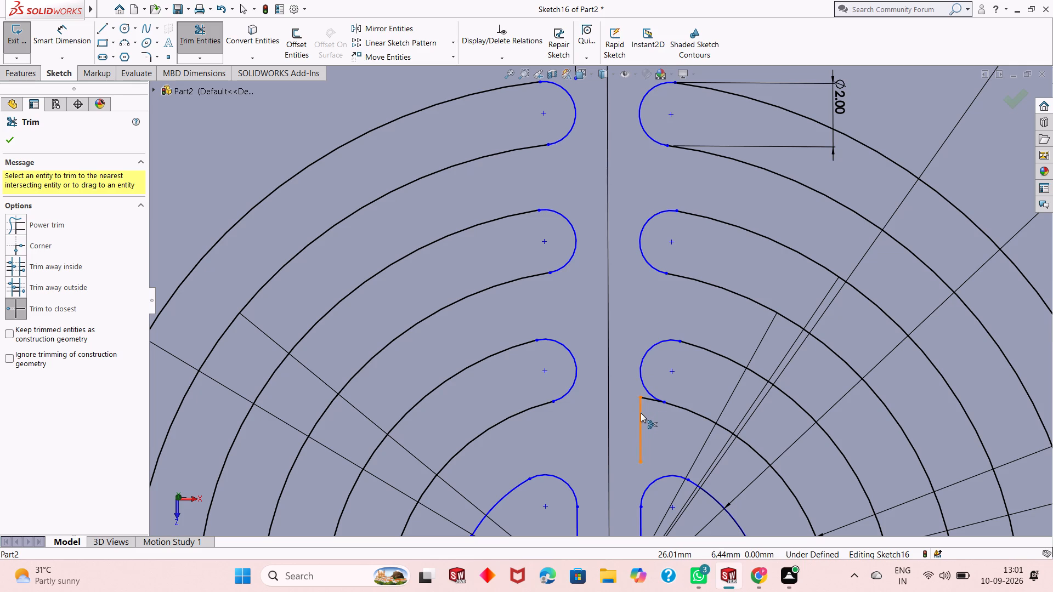
{"action": "left_click", "coordinate": [643, 400]}
At the bottom of the vertical bar, round the innermost lower-left slot's end and trim the adjoining left line segments and both crossing arcs.
{"action": "scroll", "coordinate": [604, 377], "scroll_direction": "up", "scroll_amount": 4}
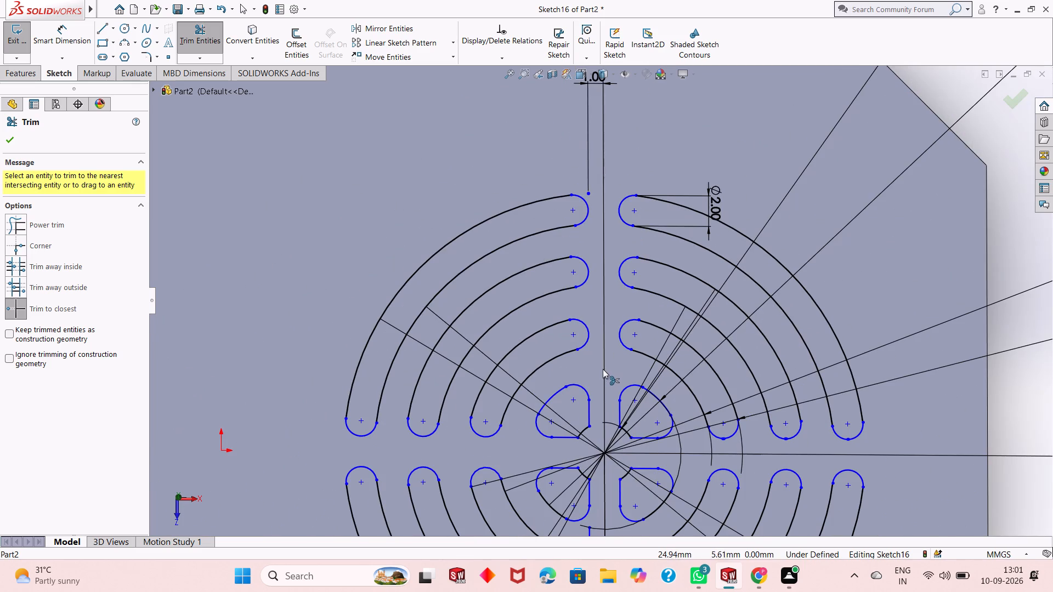
{"action": "scroll", "coordinate": [598, 423], "scroll_direction": "up", "scroll_amount": 4}
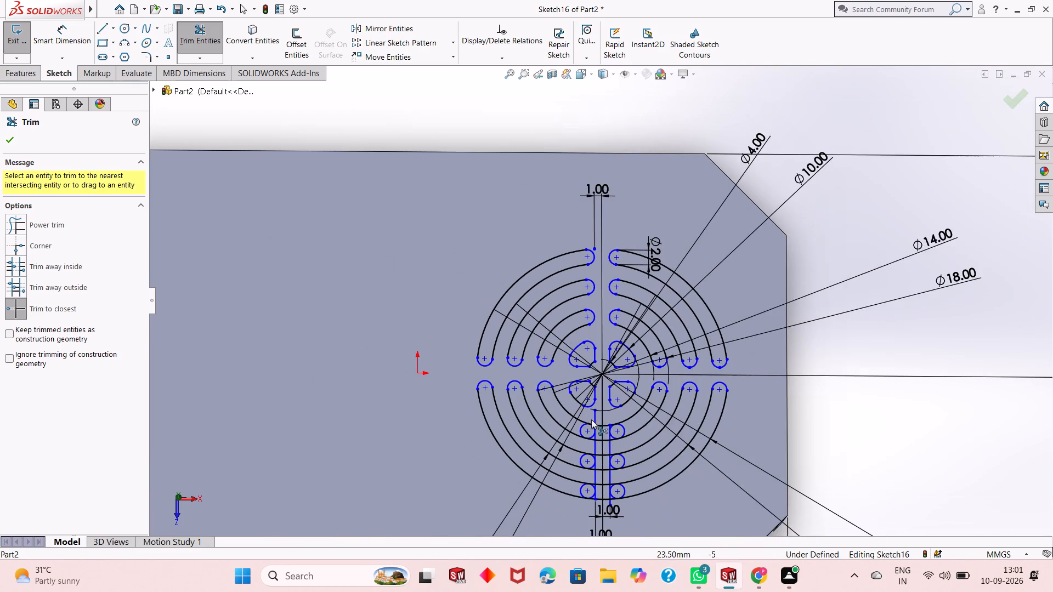
{"action": "scroll", "coordinate": [597, 446], "scroll_direction": "up", "scroll_amount": 2}
{"action": "scroll", "coordinate": [600, 432], "scroll_direction": "down", "scroll_amount": 6}
{"action": "scroll", "coordinate": [600, 322], "scroll_direction": "down", "scroll_amount": 3}
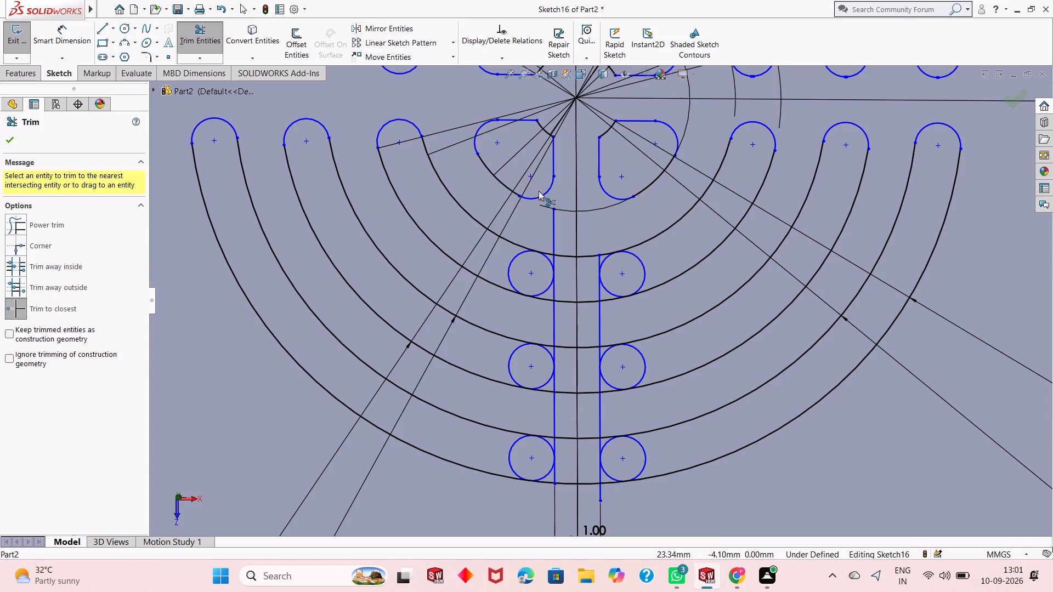
{"action": "left_click", "coordinate": [554, 227]}
{"action": "scroll", "coordinate": [552, 249], "scroll_direction": "down", "scroll_amount": 2}
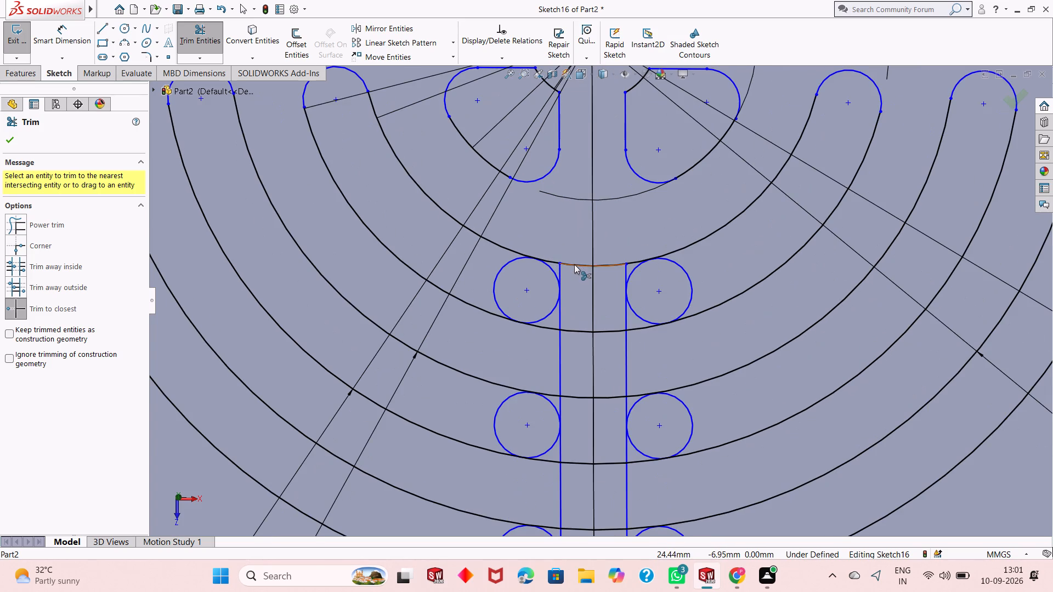
{"action": "left_click", "coordinate": [574, 264]}
{"action": "left_click", "coordinate": [560, 269]}
{"action": "left_click", "coordinate": [554, 264]}
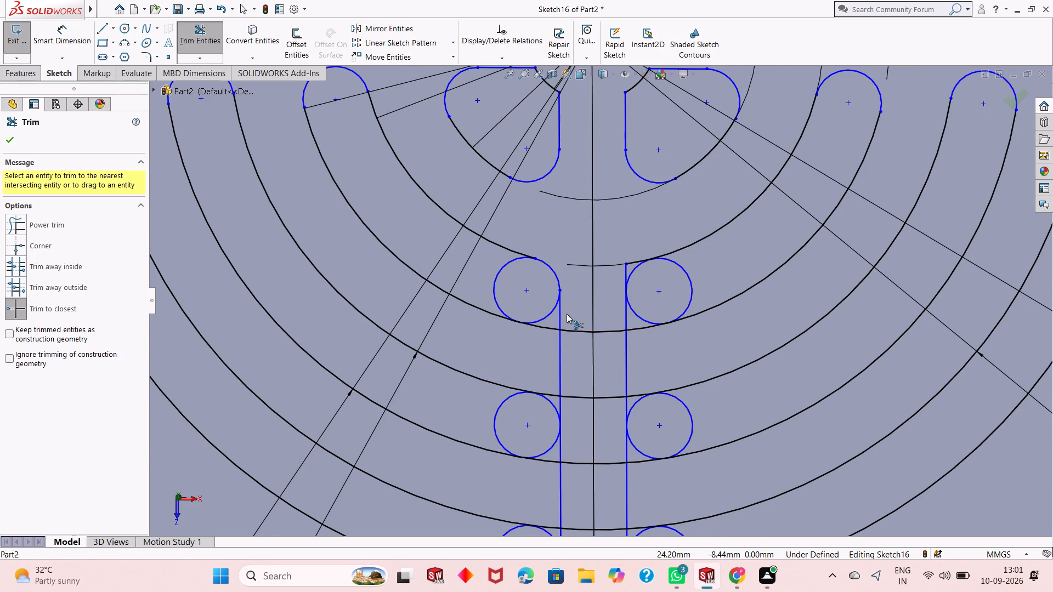
{"action": "left_click", "coordinate": [559, 318]}
{"action": "left_click", "coordinate": [501, 269]}
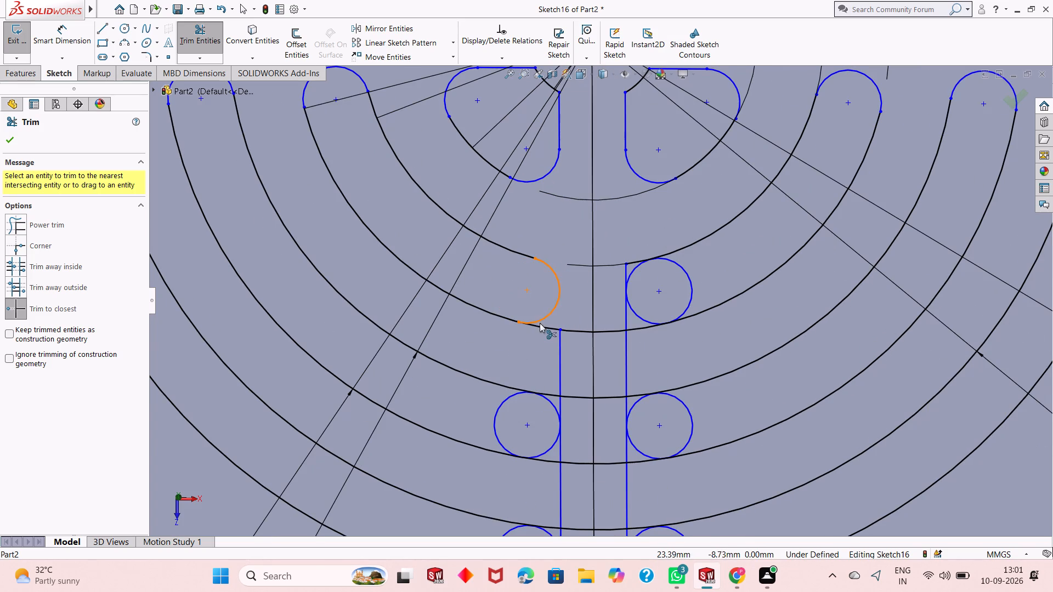
{"action": "left_click", "coordinate": [540, 324]}
{"action": "left_click", "coordinate": [563, 339]}
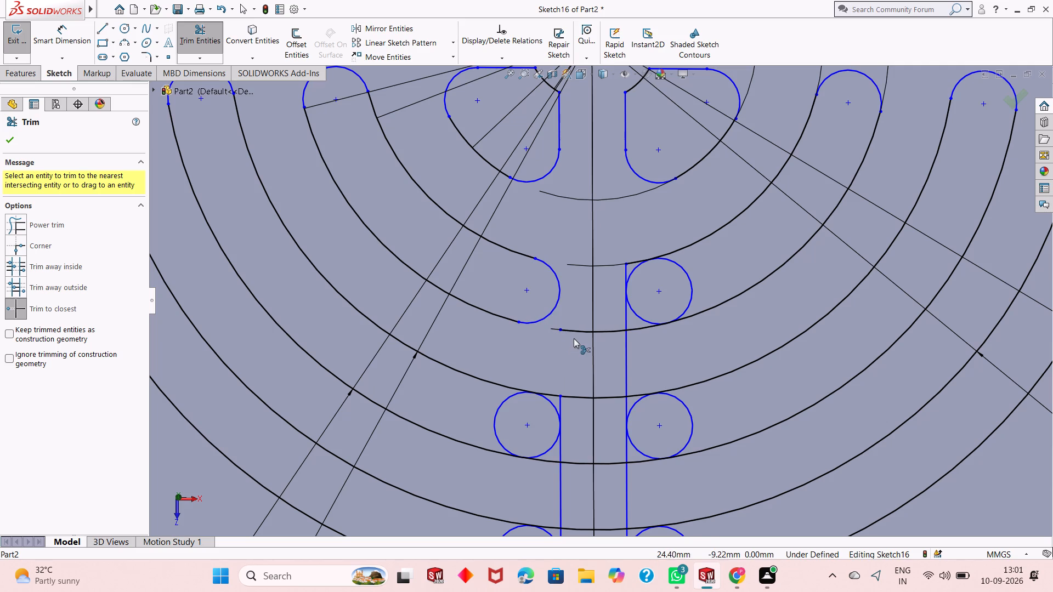
{"action": "left_click", "coordinate": [576, 332]}
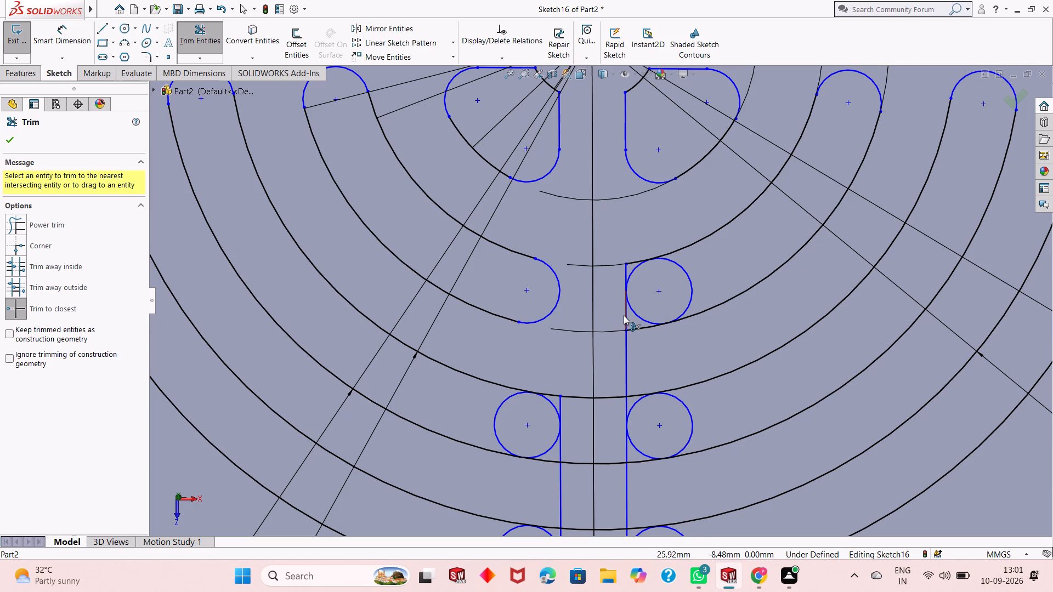
Trim the innermost lower-right slot's circle outer half, lower arc stub and bar line segments down to the middle slot.
{"action": "left_click", "coordinate": [624, 315]}
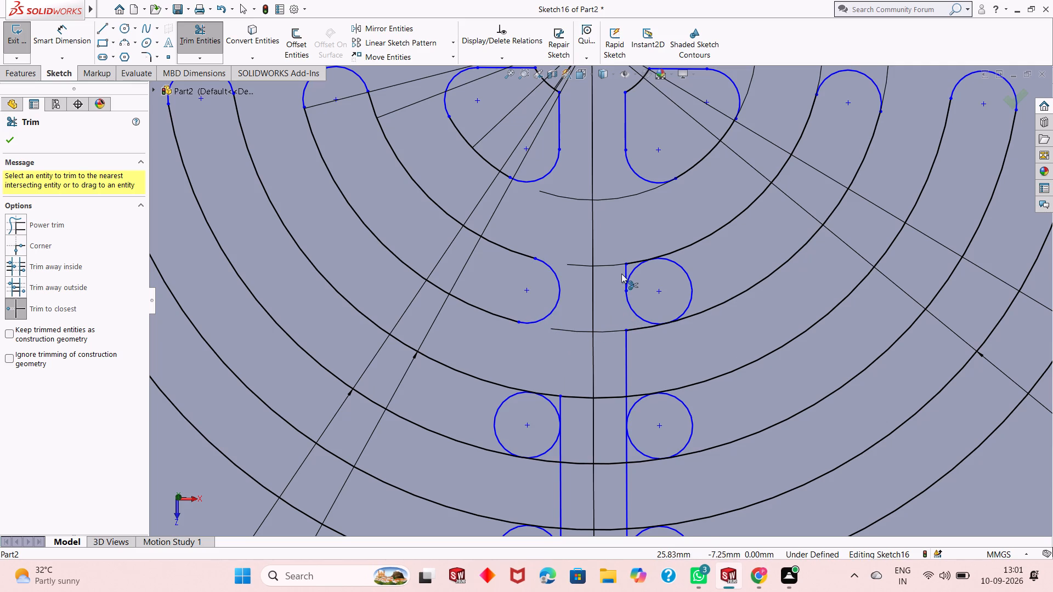
{"action": "left_click", "coordinate": [623, 271]}
{"action": "left_click", "coordinate": [676, 261]}
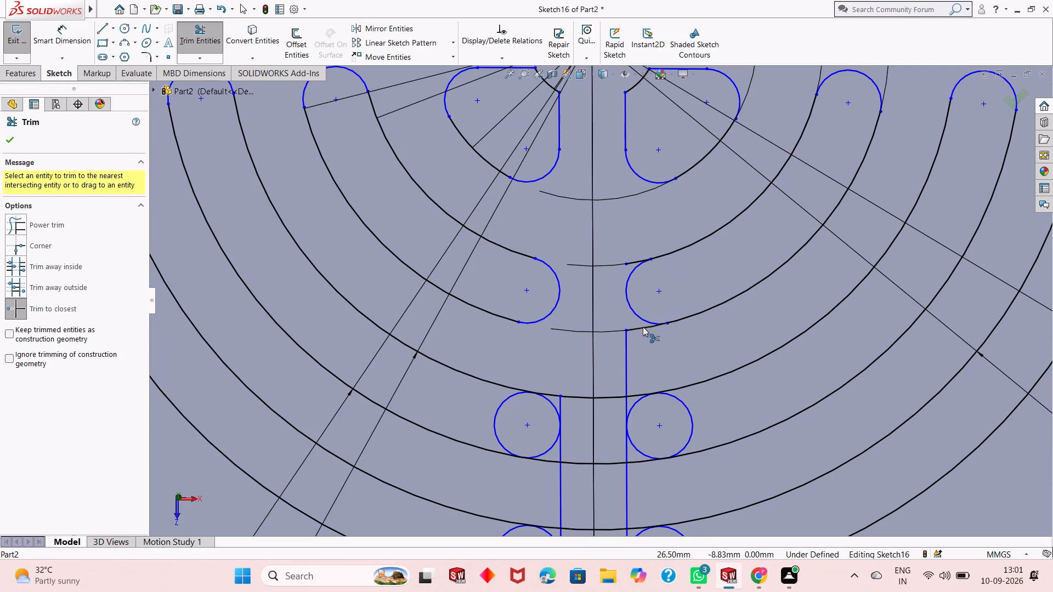
{"action": "left_click", "coordinate": [642, 328]}
{"action": "left_click", "coordinate": [627, 343]}
Round the lower-left middle slot's end, trimming both arcs across the bar and the bar's line segments down to the outermost slot.
{"action": "scroll", "coordinate": [614, 306], "scroll_direction": "up", "scroll_amount": 2}
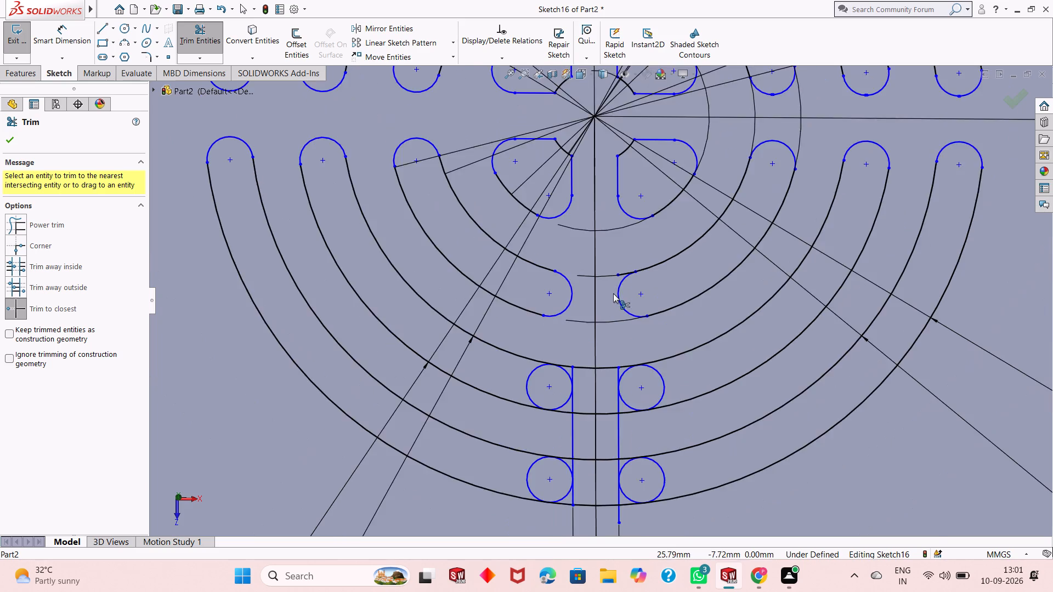
{"action": "scroll", "coordinate": [613, 293], "scroll_direction": "up", "scroll_amount": 2}
{"action": "scroll", "coordinate": [587, 378], "scroll_direction": "down", "scroll_amount": 4}
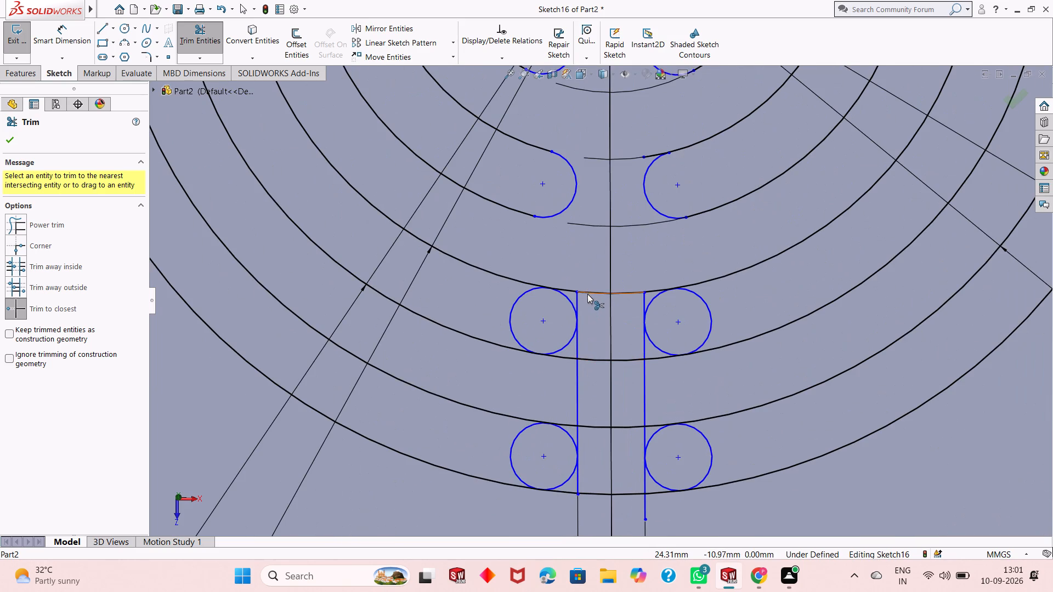
{"action": "left_click", "coordinate": [587, 295]}
{"action": "left_click", "coordinate": [565, 292]}
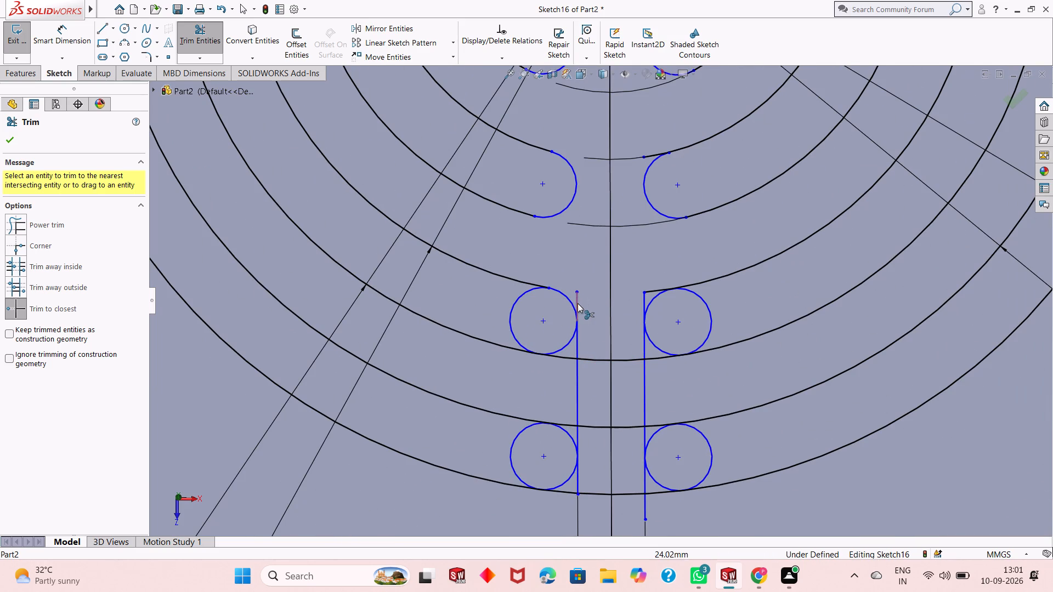
{"action": "left_click", "coordinate": [578, 304]}
{"action": "left_click", "coordinate": [579, 343]}
{"action": "left_click", "coordinate": [562, 358]}
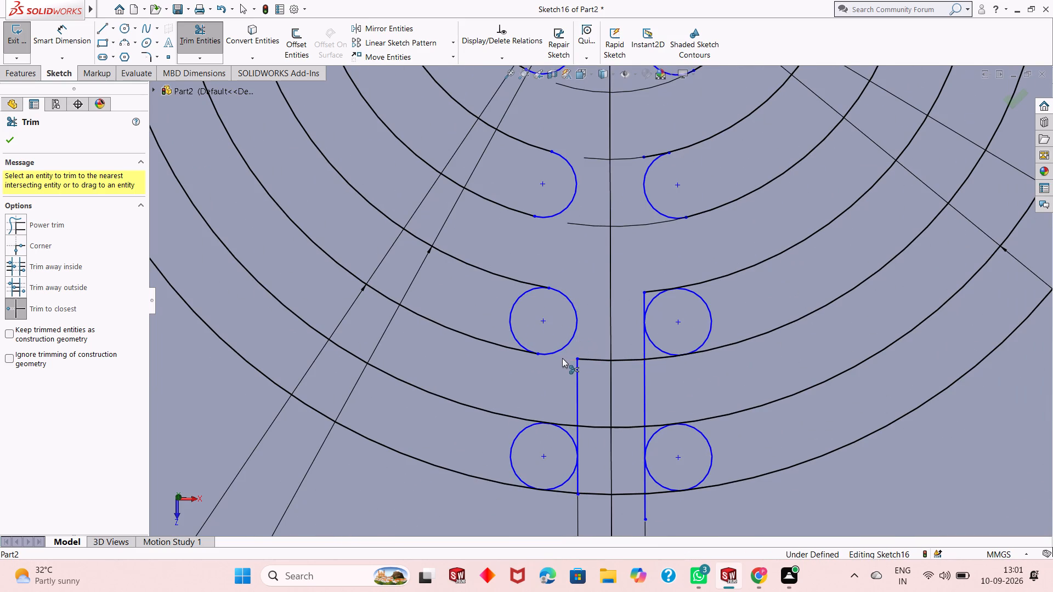
{"action": "left_click", "coordinate": [514, 298]}
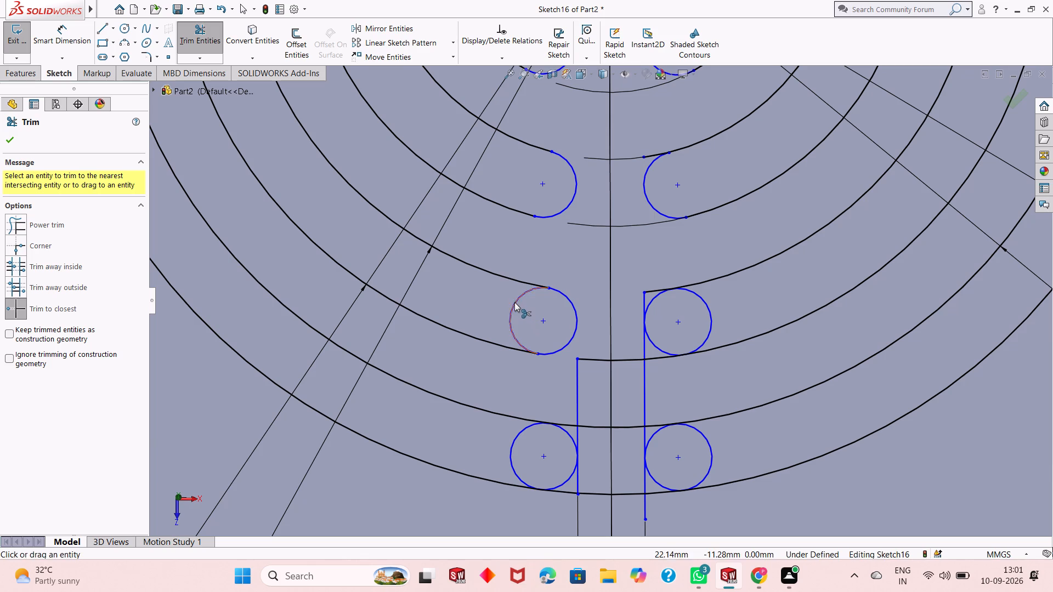
{"action": "left_click", "coordinate": [514, 302]}
{"action": "left_click", "coordinate": [595, 356]}
{"action": "left_click", "coordinate": [595, 361]}
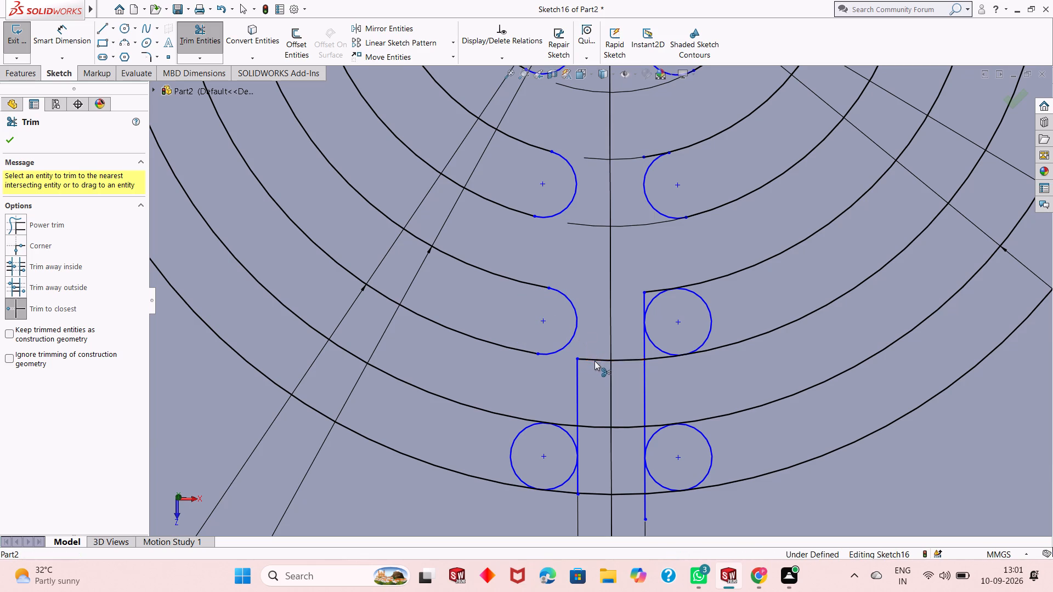
{"action": "left_click", "coordinate": [578, 377]}
{"action": "left_click", "coordinate": [645, 372]}
Round the lower-right middle slot's end by trimming the circle's outer half, both arc stubs and the adjoining vertical line segments.
{"action": "left_click", "coordinate": [711, 311]}
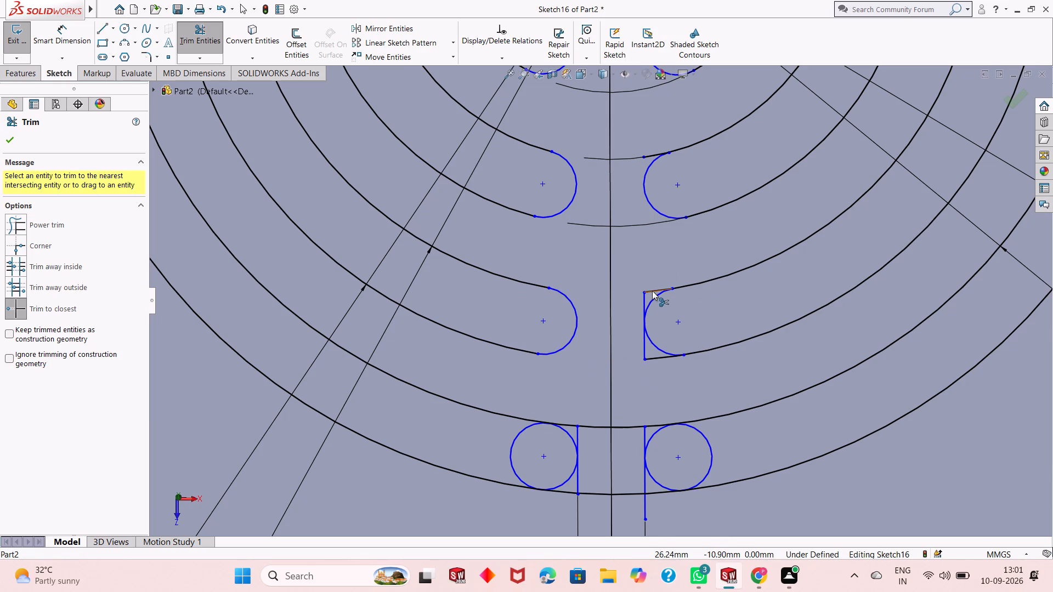
{"action": "left_click", "coordinate": [652, 291]}
{"action": "left_click", "coordinate": [643, 304]}
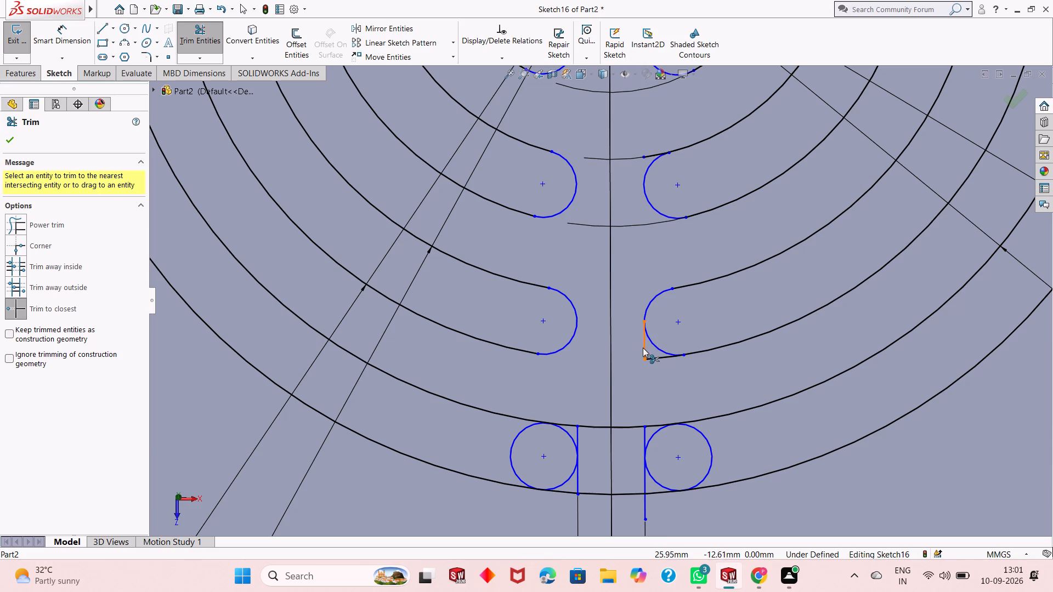
{"action": "left_click", "coordinate": [643, 348]}
{"action": "left_click", "coordinate": [650, 357]}
{"action": "scroll", "coordinate": [625, 401], "scroll_direction": "up", "scroll_amount": 2}
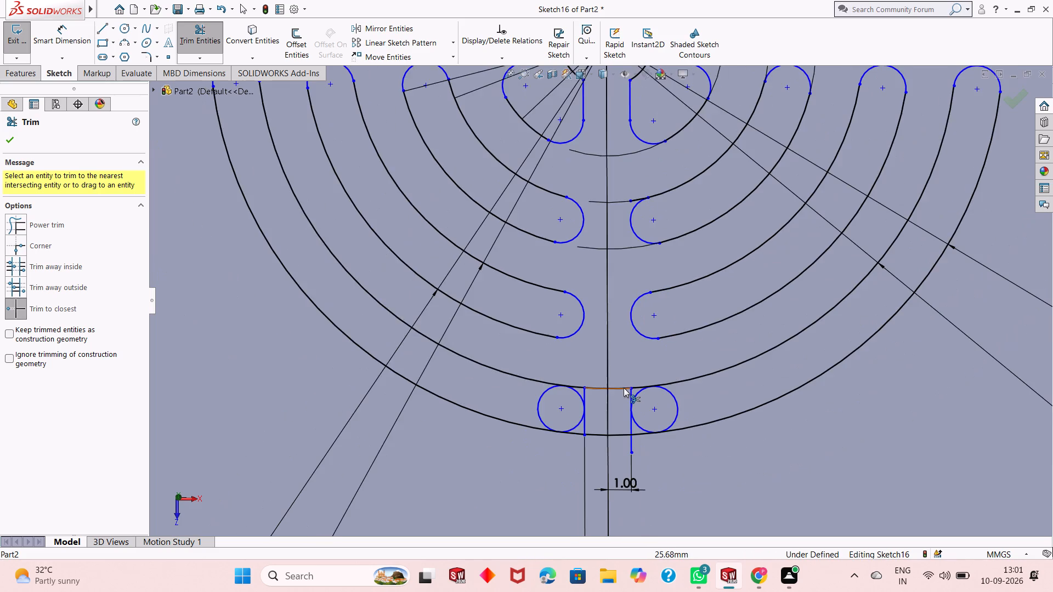
At the outermost lower-left slot, trim the inner arc across the vertical bar, its left stub and both left bar line segments.
{"action": "scroll", "coordinate": [618, 389], "scroll_direction": "down", "scroll_amount": 2}
{"action": "left_click", "coordinate": [614, 382]}
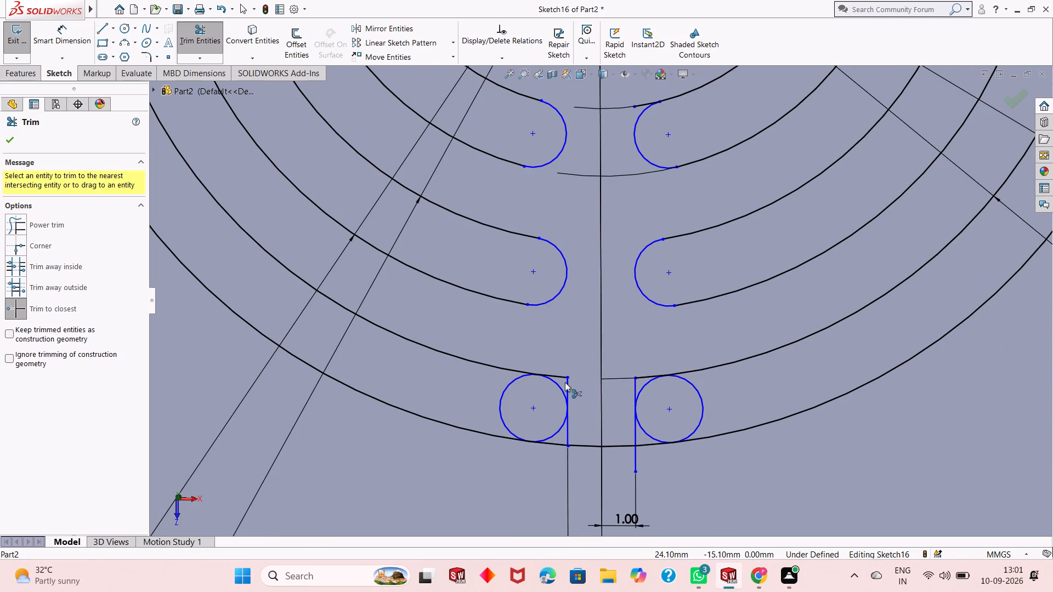
{"action": "left_click", "coordinate": [561, 376]}
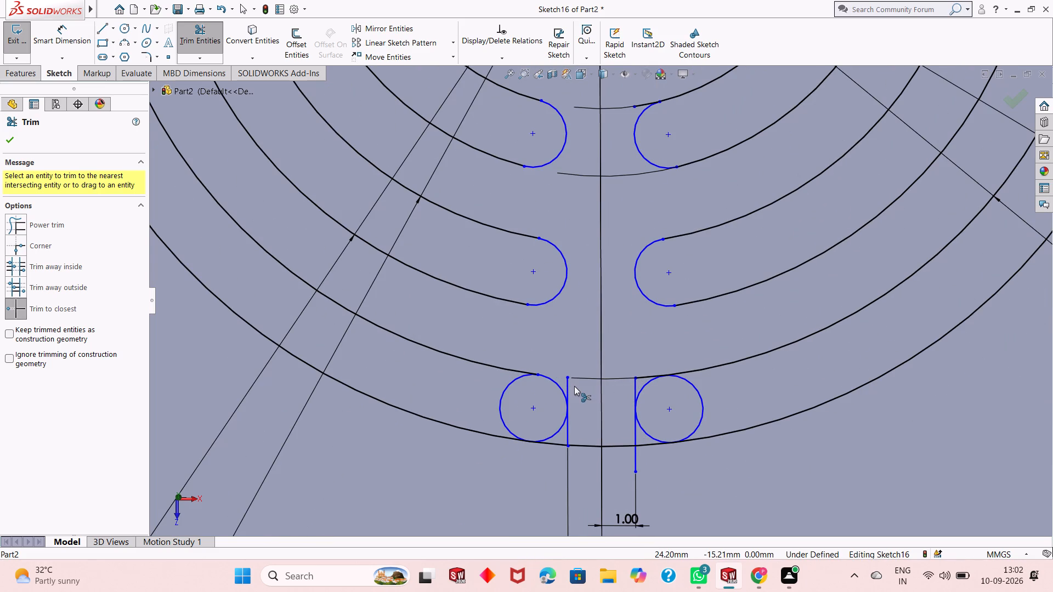
{"action": "left_click", "coordinate": [567, 386]}
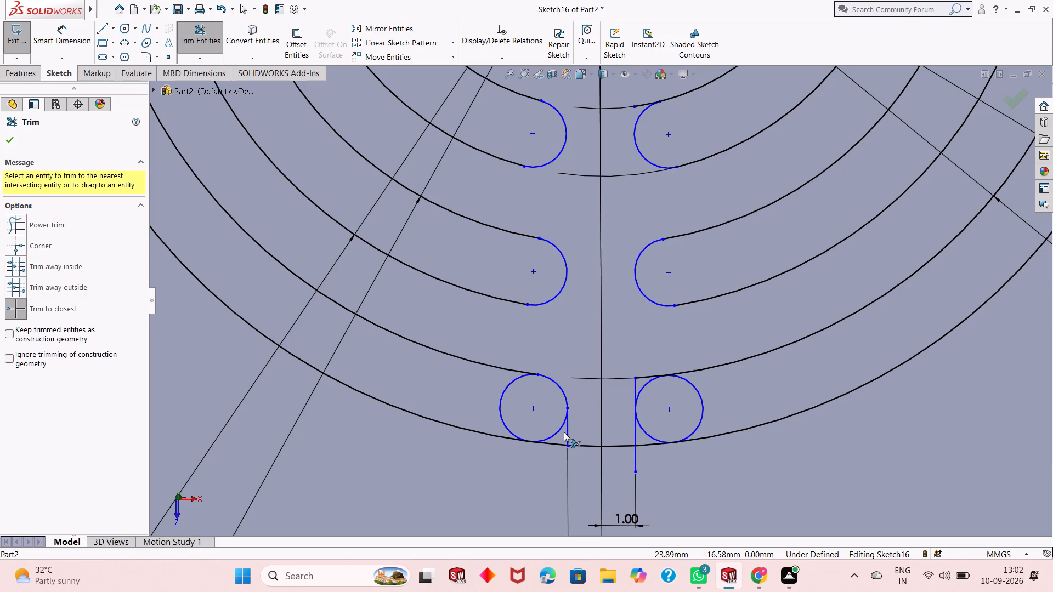
{"action": "left_click", "coordinate": [566, 430]}
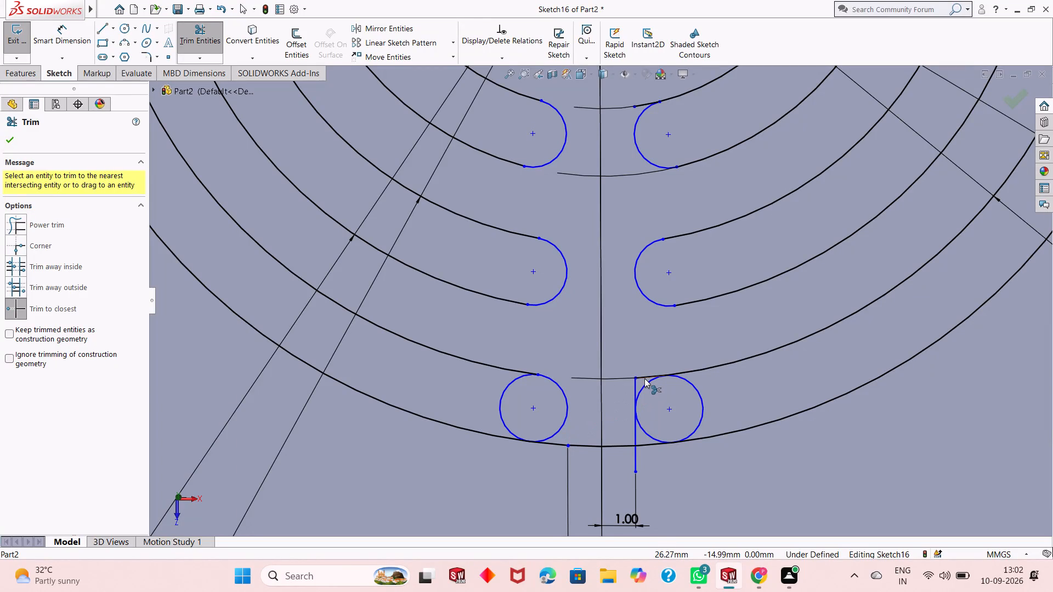
Round the outermost lower-right slot's end by trimming the inner arc stub, the circle's outer half and the remaining right bar line segments.
{"action": "left_click", "coordinate": [642, 378]}
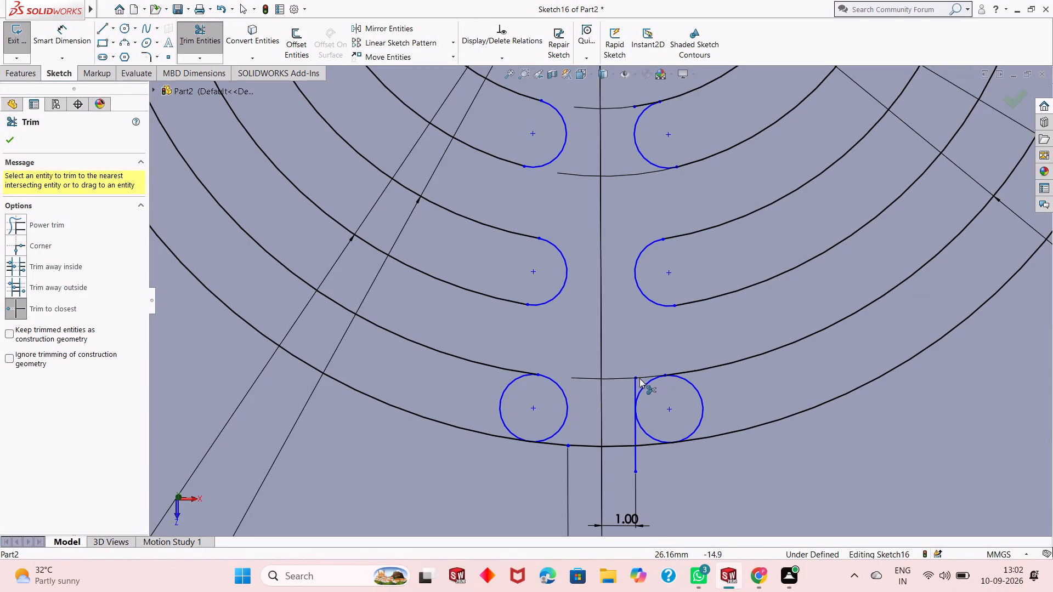
{"action": "left_click", "coordinate": [635, 382]}
{"action": "left_click", "coordinate": [701, 396]}
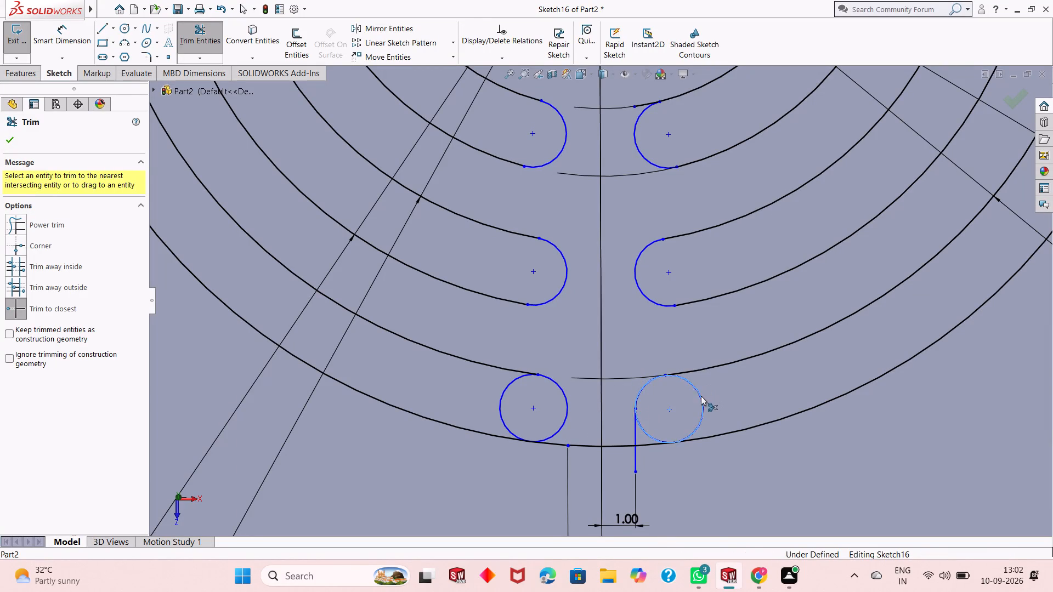
{"action": "left_click", "coordinate": [635, 434]}
{"action": "left_click", "coordinate": [633, 453]}
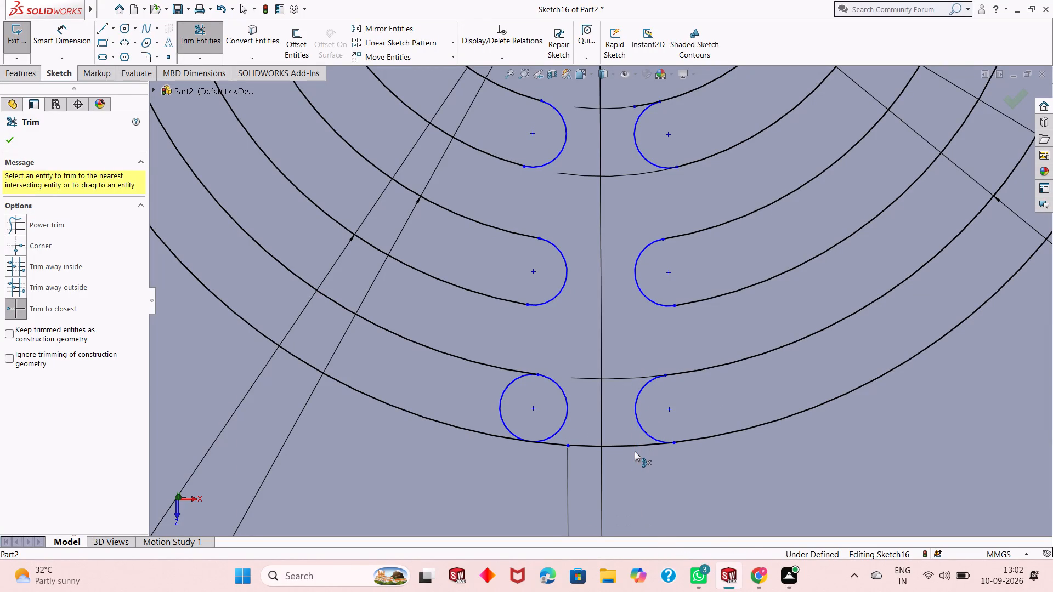
Trim the outermost arc and its stubs across the bar, and the outer half of the outermost lower-left end circle, finishing the trimming.
{"action": "left_click", "coordinate": [636, 442]}
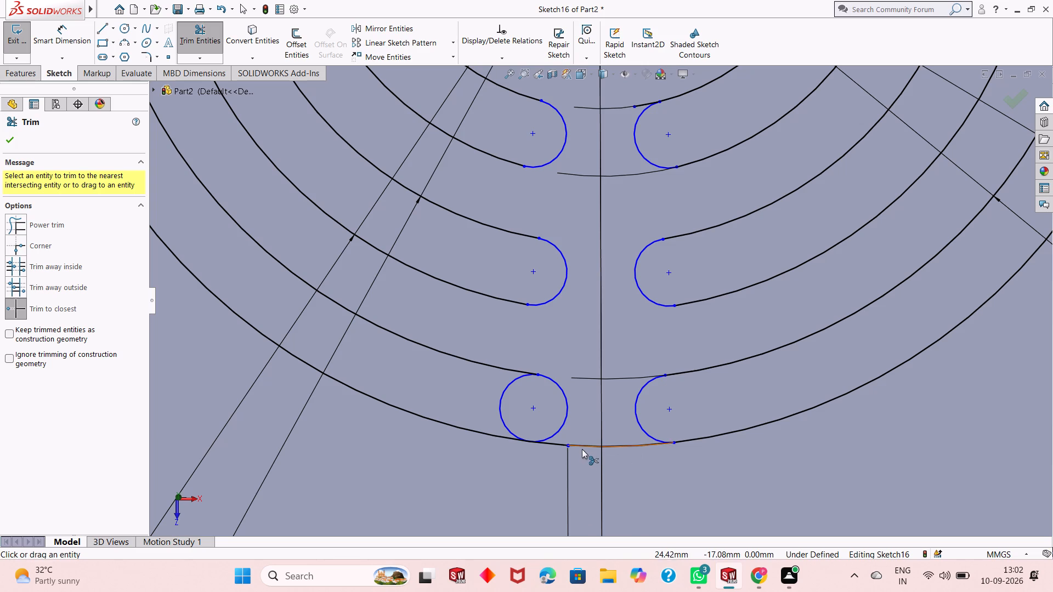
{"action": "left_click", "coordinate": [582, 449]}
{"action": "left_click", "coordinate": [556, 445]}
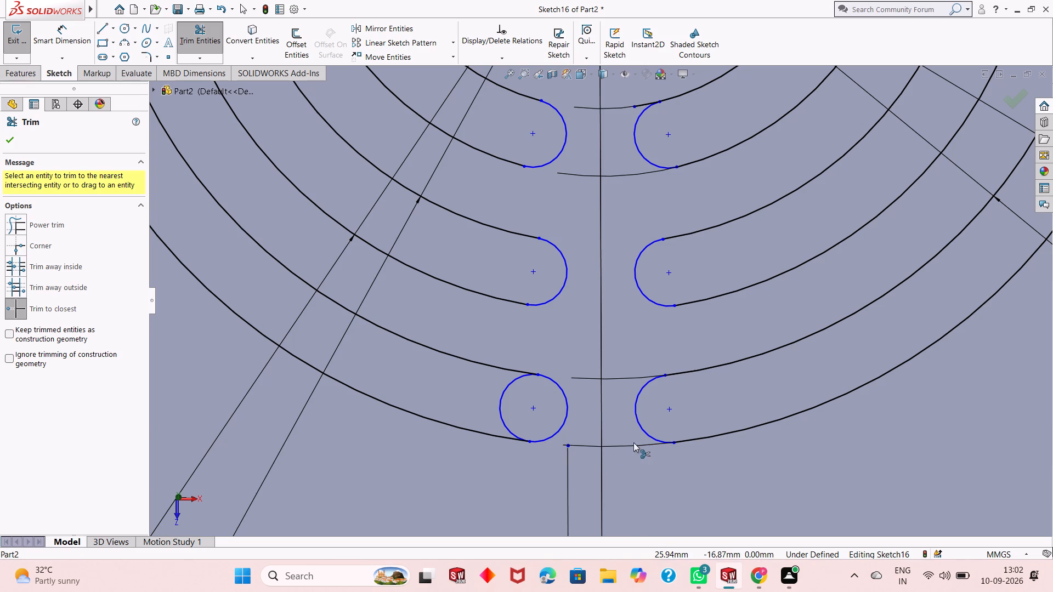
{"action": "left_click", "coordinate": [571, 447]}
{"action": "scroll", "coordinate": [571, 447], "scroll_direction": "up", "scroll_amount": 2}
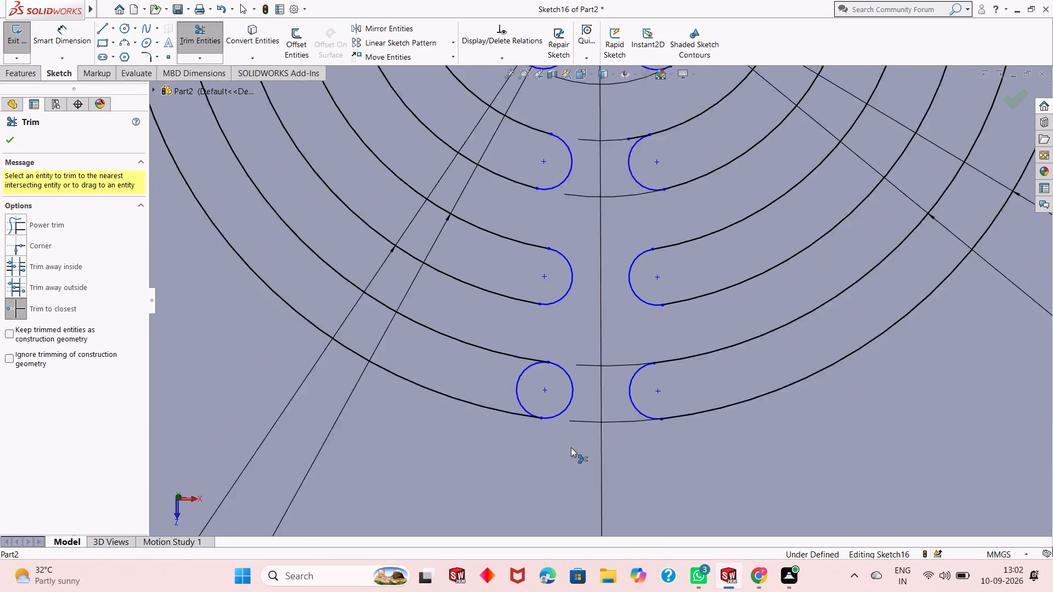
{"action": "scroll", "coordinate": [620, 395], "scroll_direction": "up", "scroll_amount": 2}
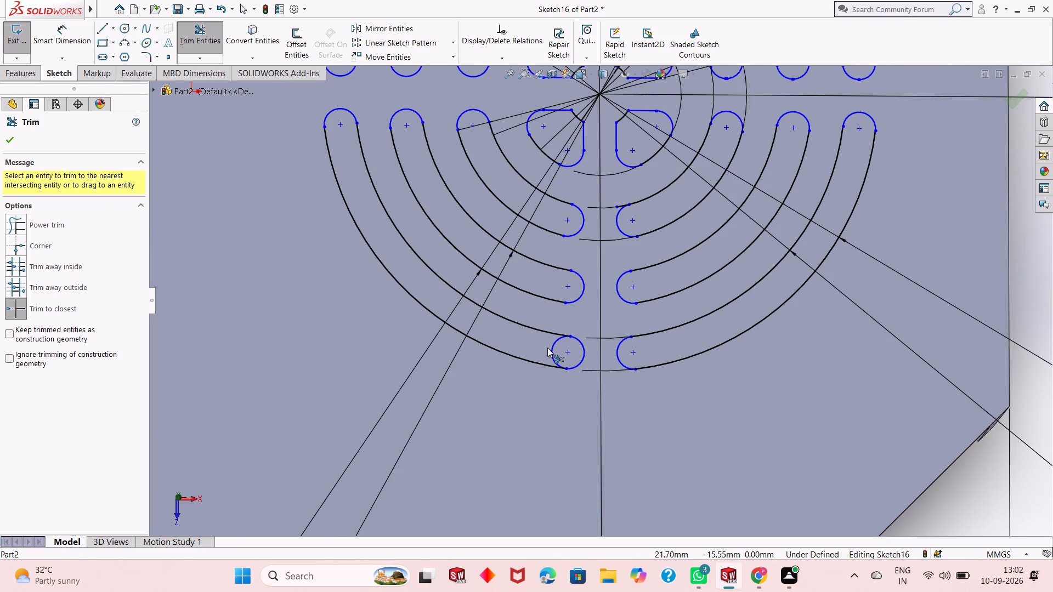
{"action": "left_click", "coordinate": [552, 351]}
{"action": "scroll", "coordinate": [580, 397], "scroll_direction": "up", "scroll_amount": 5}
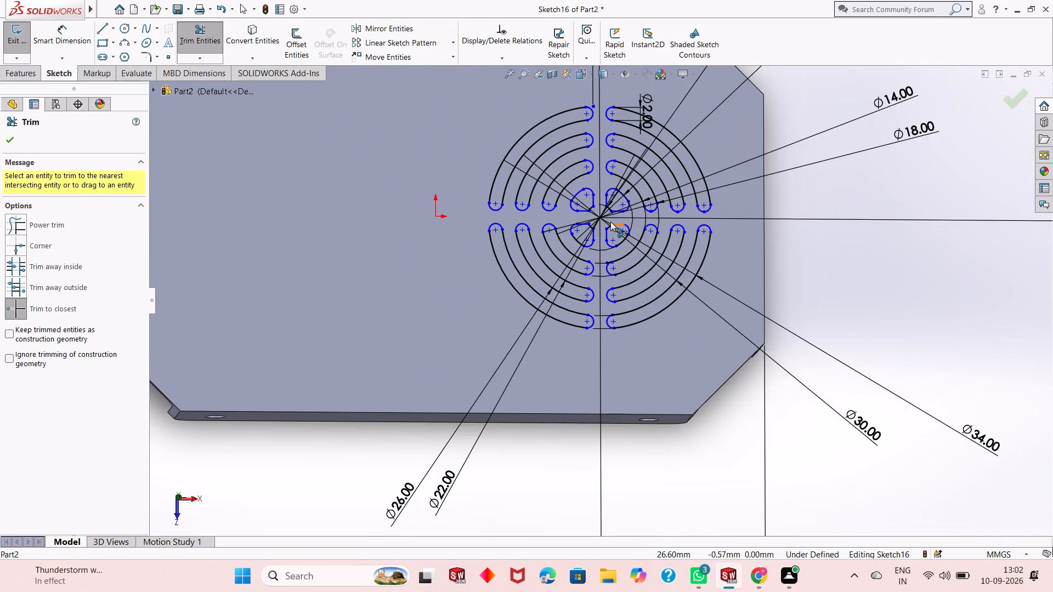
{"action": "scroll", "coordinate": [610, 221], "scroll_direction": "down", "scroll_amount": 3}
{"action": "scroll", "coordinate": [604, 235], "scroll_direction": "up", "scroll_amount": 2}
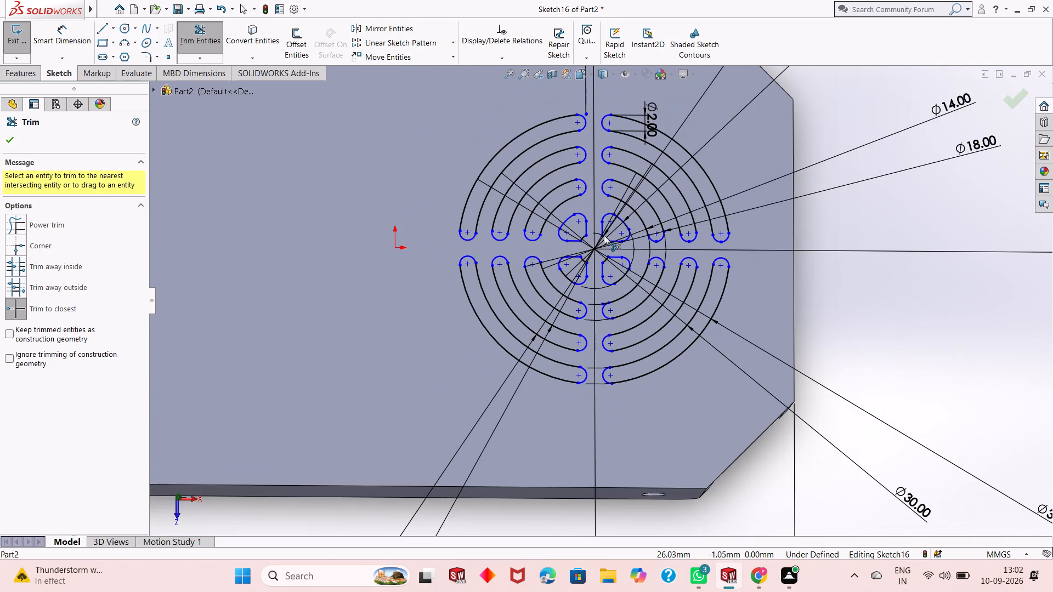
{"action": "key", "text": "Escape"}
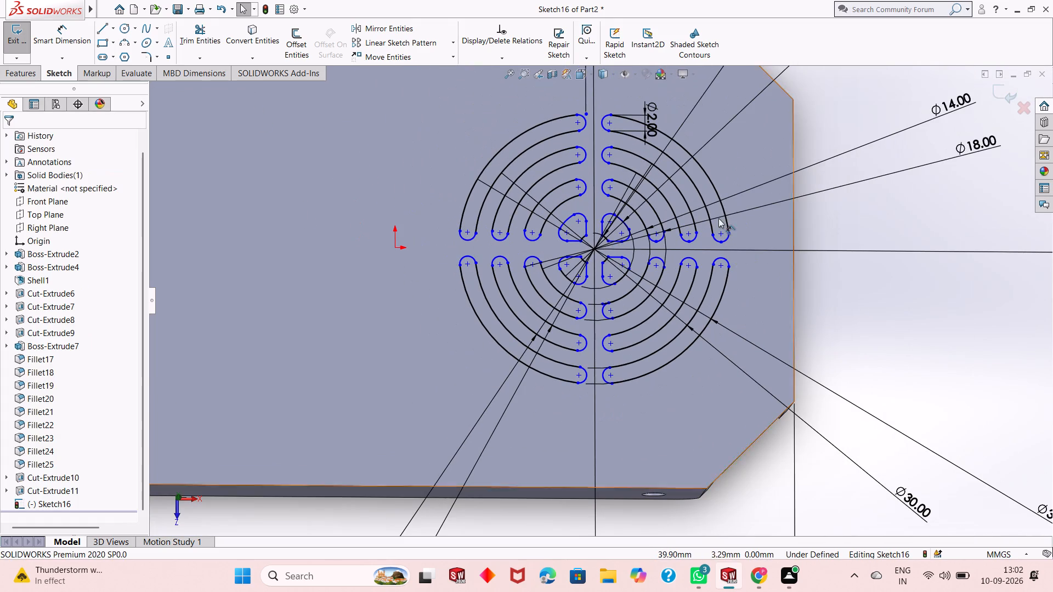
{"action": "key", "text": "Escape"}
Start an Extruded Cut from the slot sketch and select the four slot regions in the upper-right quadrant as contours.
{"action": "middle_click_drag", "start_coordinate": [694, 329], "coordinate": [691, 317]}
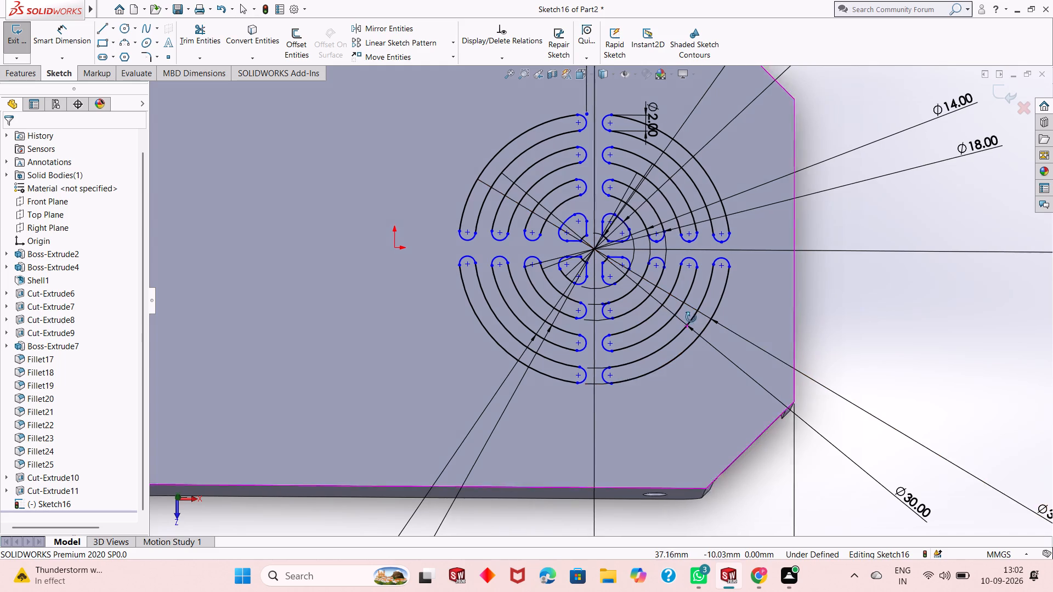
{"action": "middle_click_drag", "start_coordinate": [691, 317], "coordinate": [686, 214]}
{"action": "scroll", "coordinate": [579, 247], "scroll_direction": "down", "scroll_amount": 2}
{"action": "scroll", "coordinate": [656, 287], "scroll_direction": "up", "scroll_amount": 2}
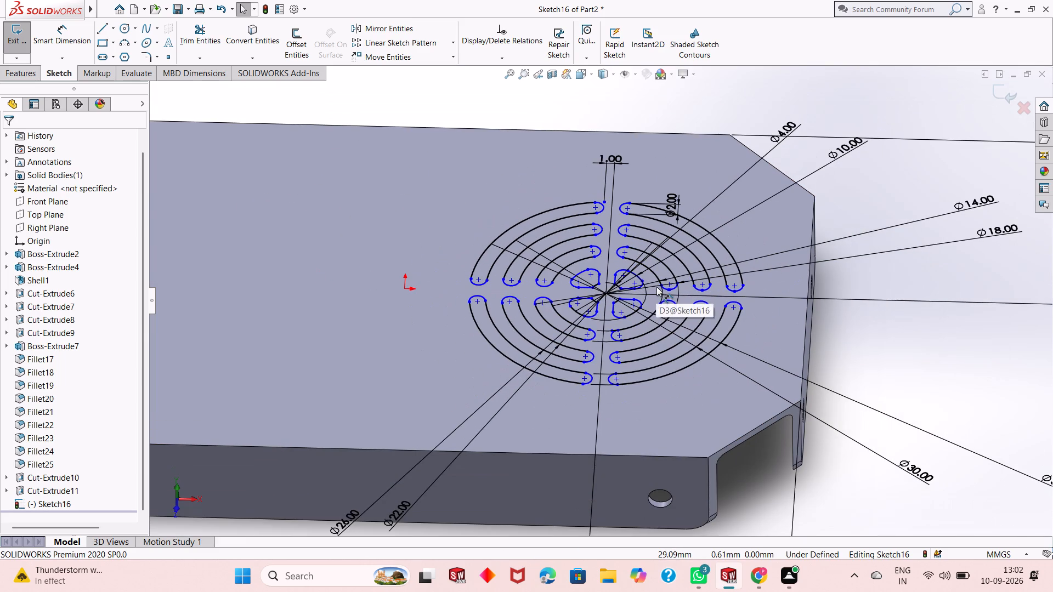
{"action": "middle_click_drag", "start_coordinate": [656, 287], "coordinate": [656, 352]}
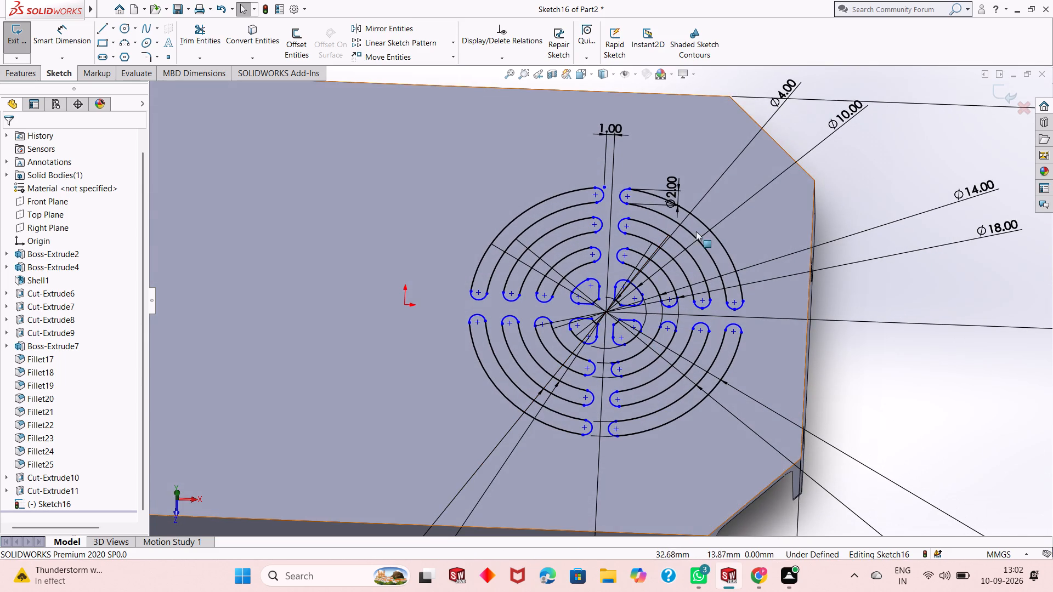
{"action": "left_click", "coordinate": [26, 68]}
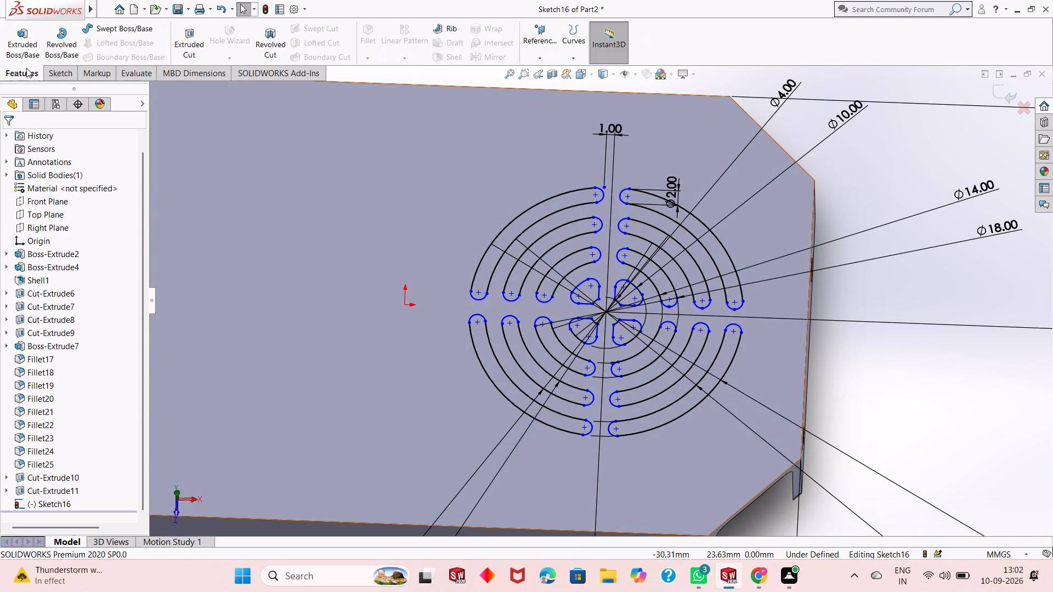
{"action": "left_click", "coordinate": [179, 29]}
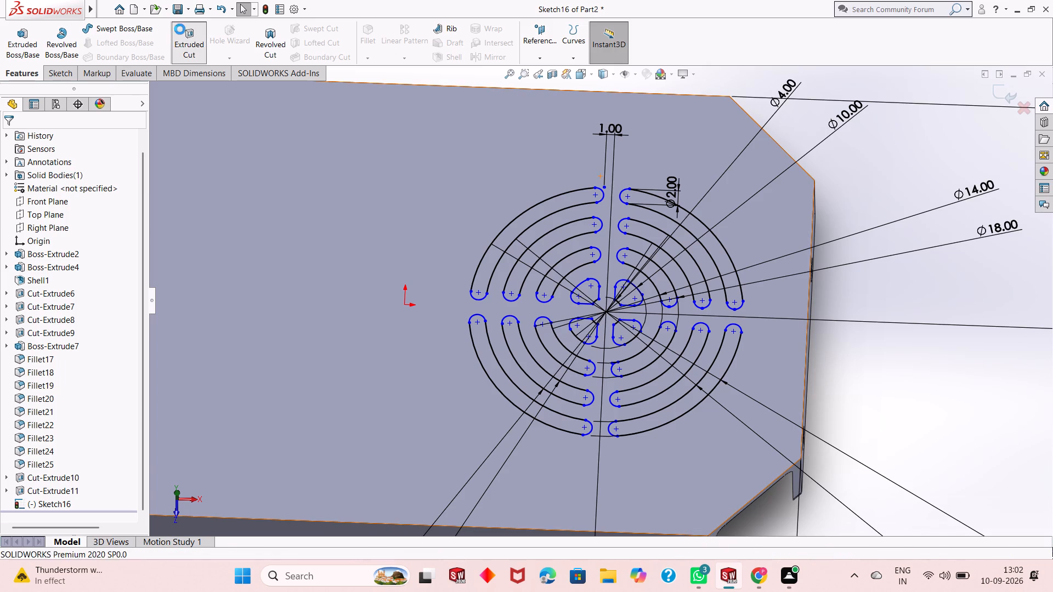
{"action": "middle_click_drag", "start_coordinate": [580, 360], "coordinate": [580, 299]}
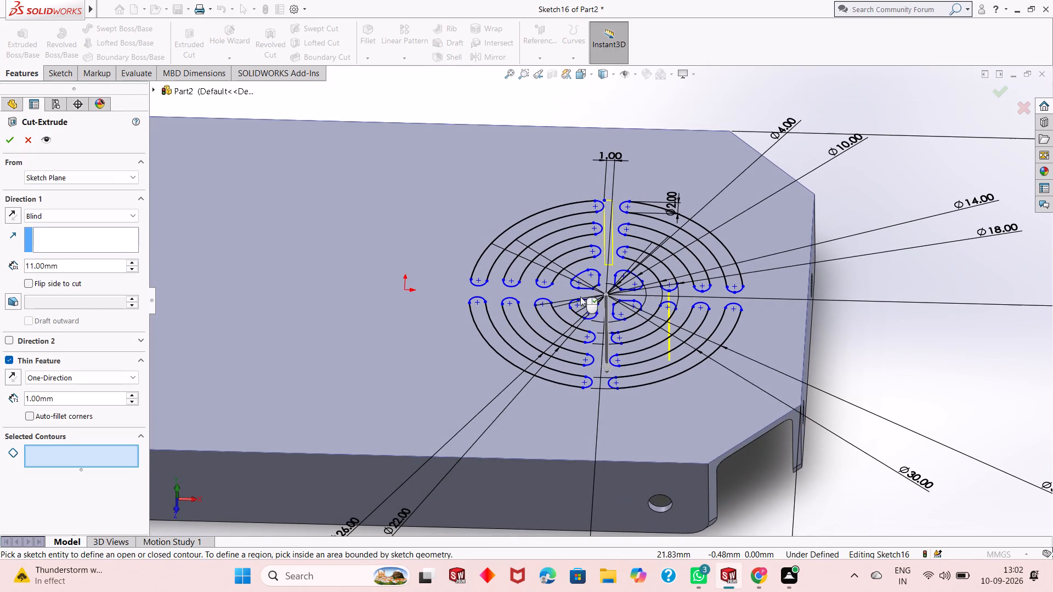
{"action": "middle_click_drag", "start_coordinate": [635, 210], "coordinate": [623, 265]}
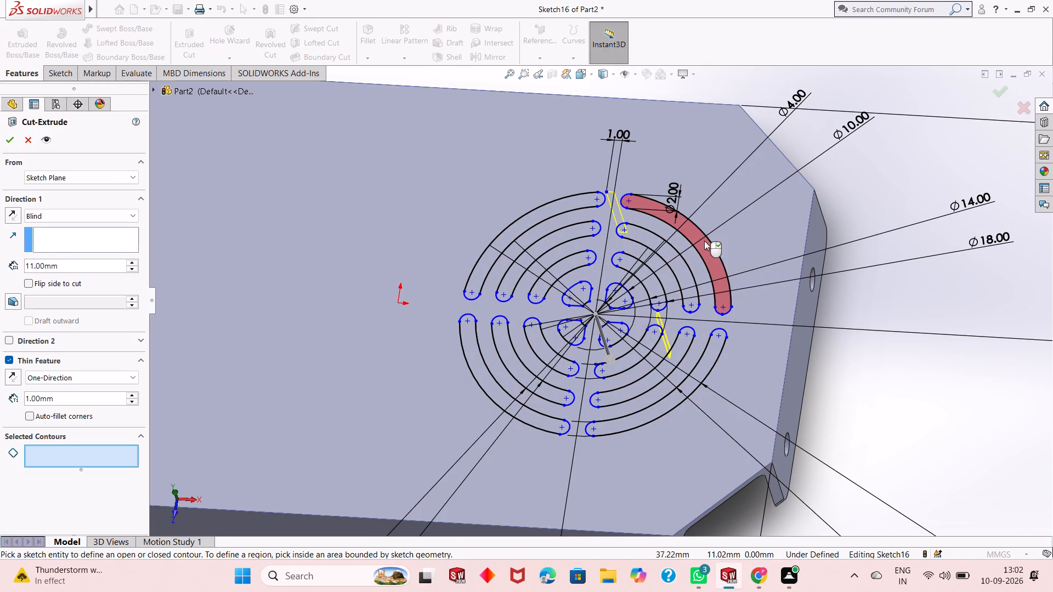
{"action": "left_click", "coordinate": [703, 241]}
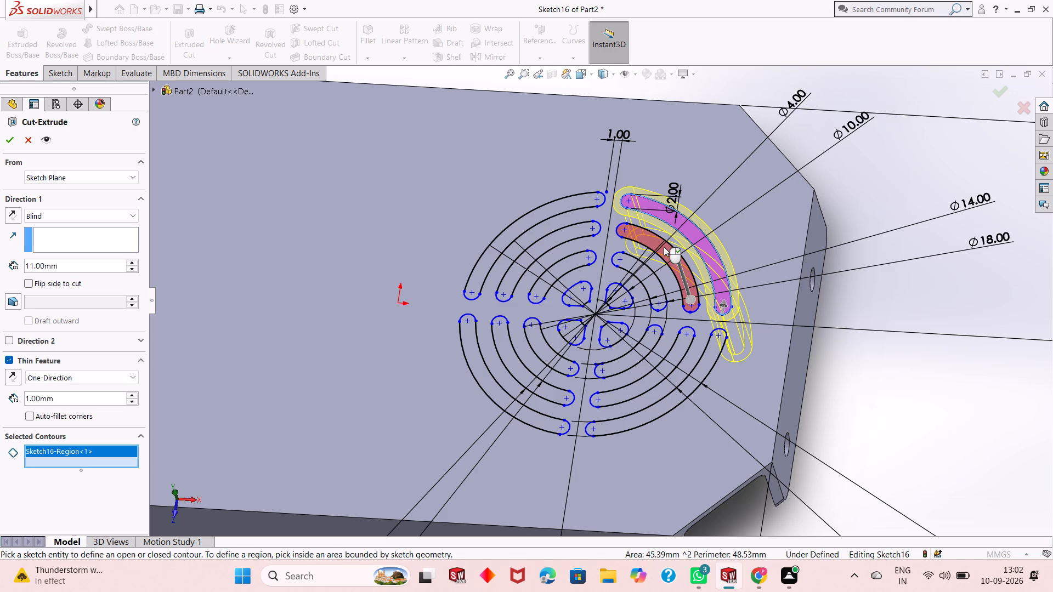
{"action": "left_click", "coordinate": [664, 247]}
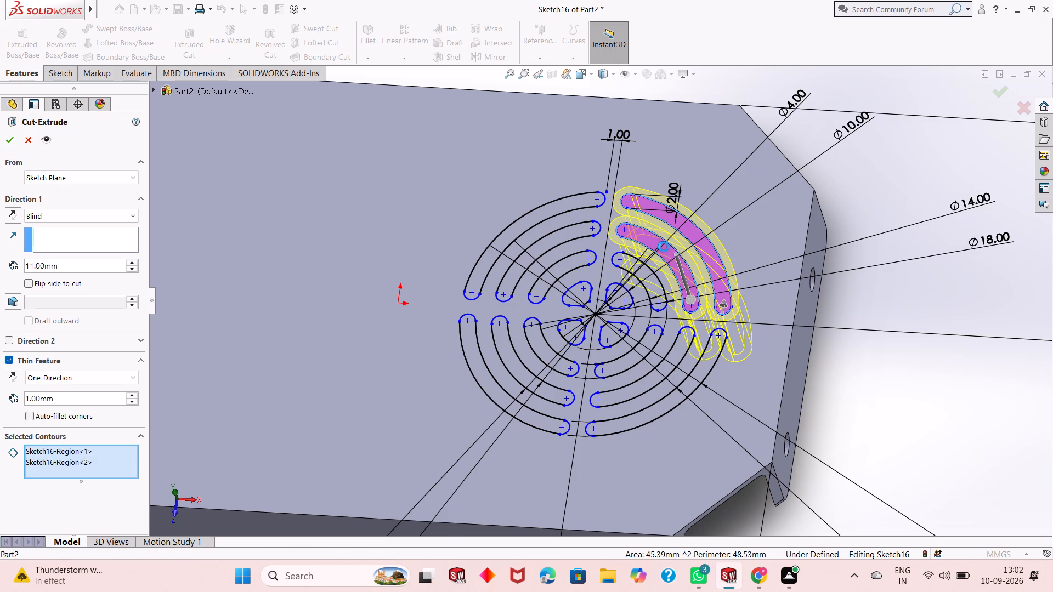
{"action": "left_click", "coordinate": [643, 269]}
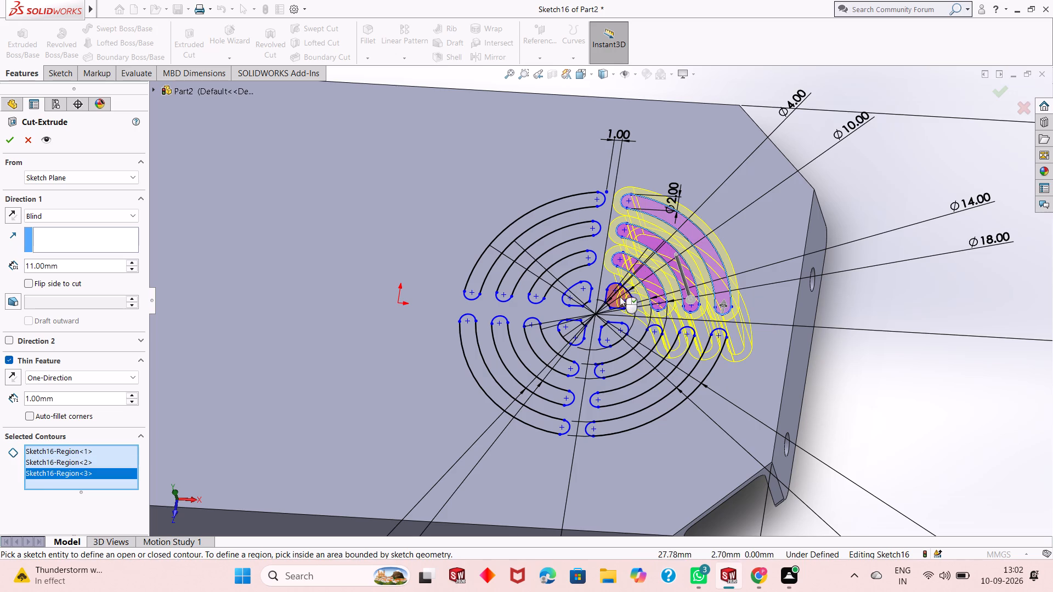
{"action": "left_click", "coordinate": [619, 299]}
Add the four slot regions in the upper-left quadrant to the cut's contours, from the innermost to the outermost.
{"action": "left_click", "coordinate": [578, 294]}
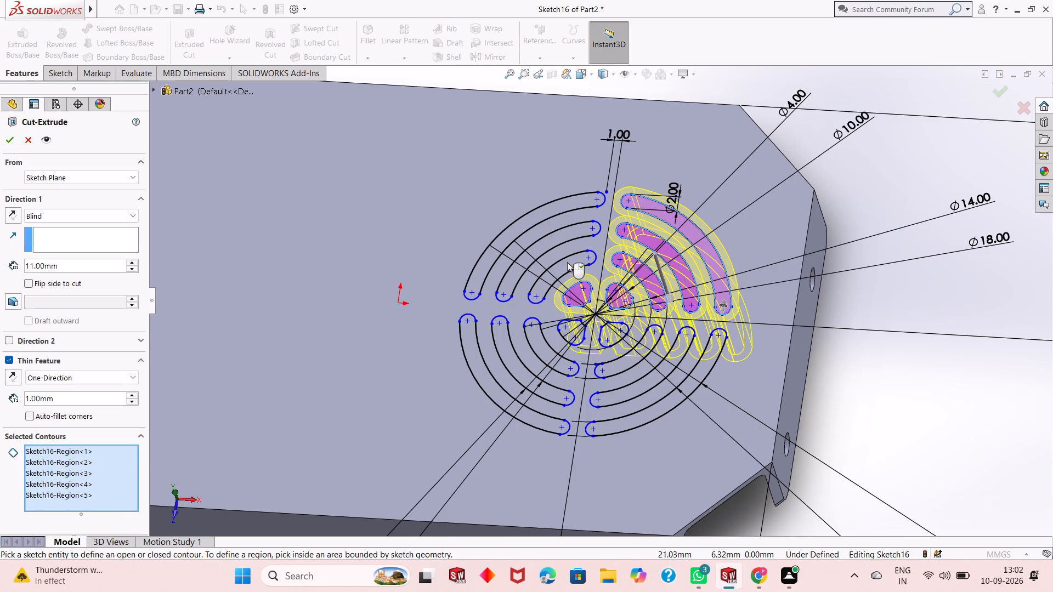
{"action": "left_click", "coordinate": [566, 261]}
{"action": "left_click", "coordinate": [562, 235]}
{"action": "left_click", "coordinate": [562, 205]}
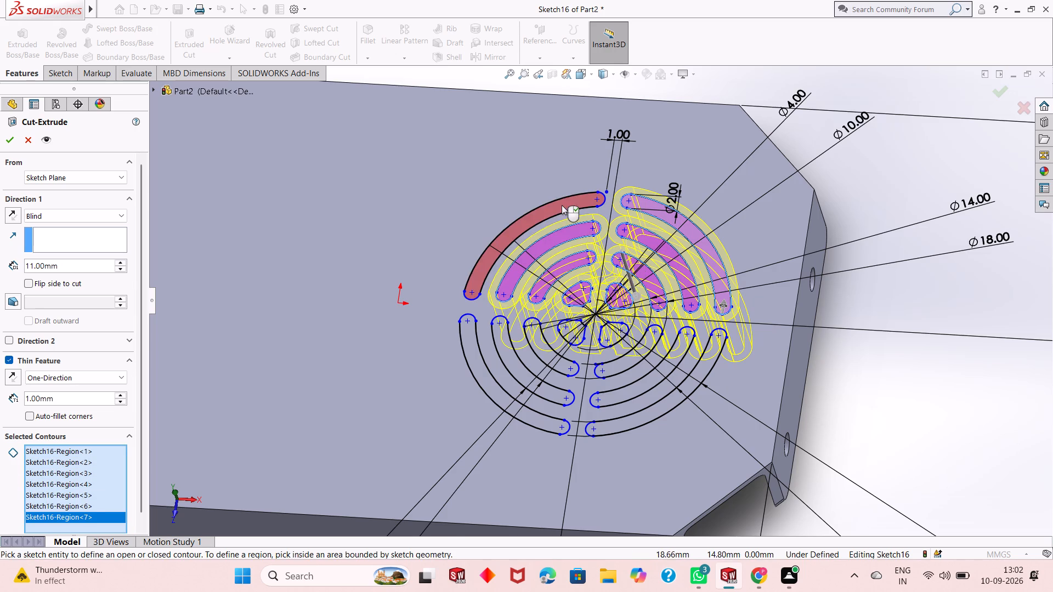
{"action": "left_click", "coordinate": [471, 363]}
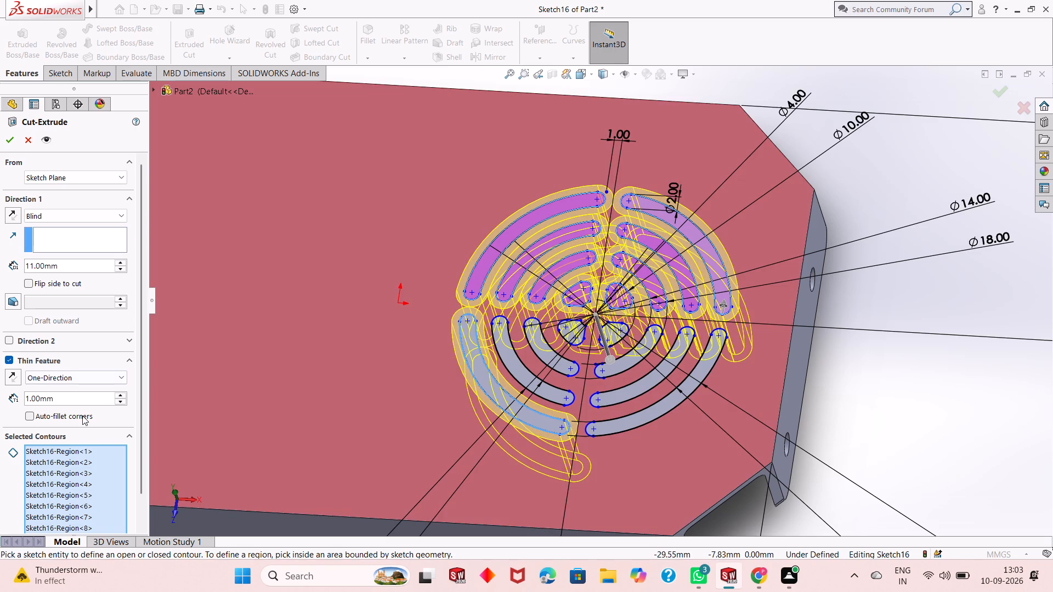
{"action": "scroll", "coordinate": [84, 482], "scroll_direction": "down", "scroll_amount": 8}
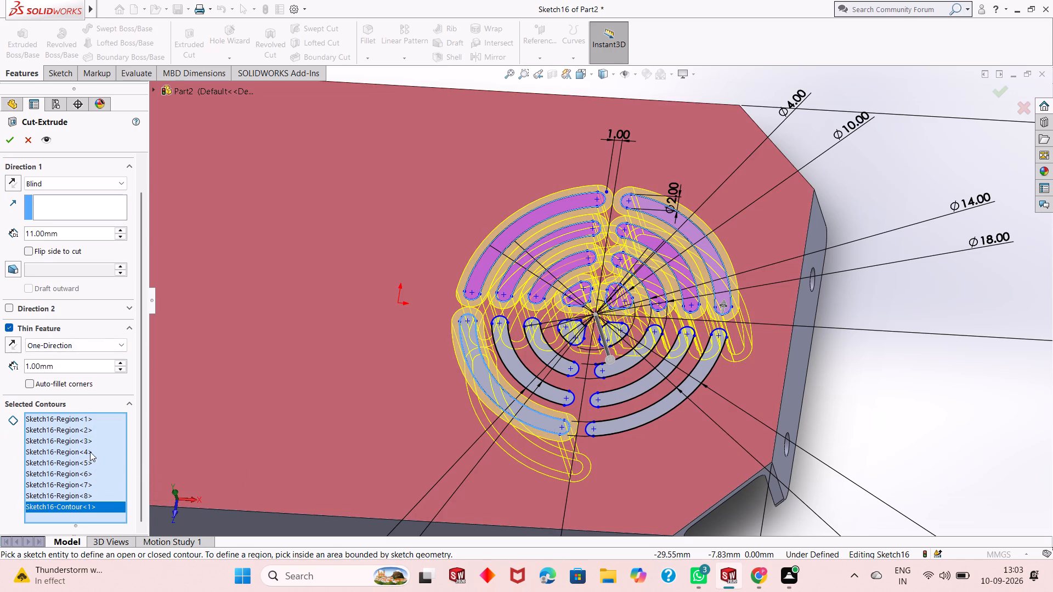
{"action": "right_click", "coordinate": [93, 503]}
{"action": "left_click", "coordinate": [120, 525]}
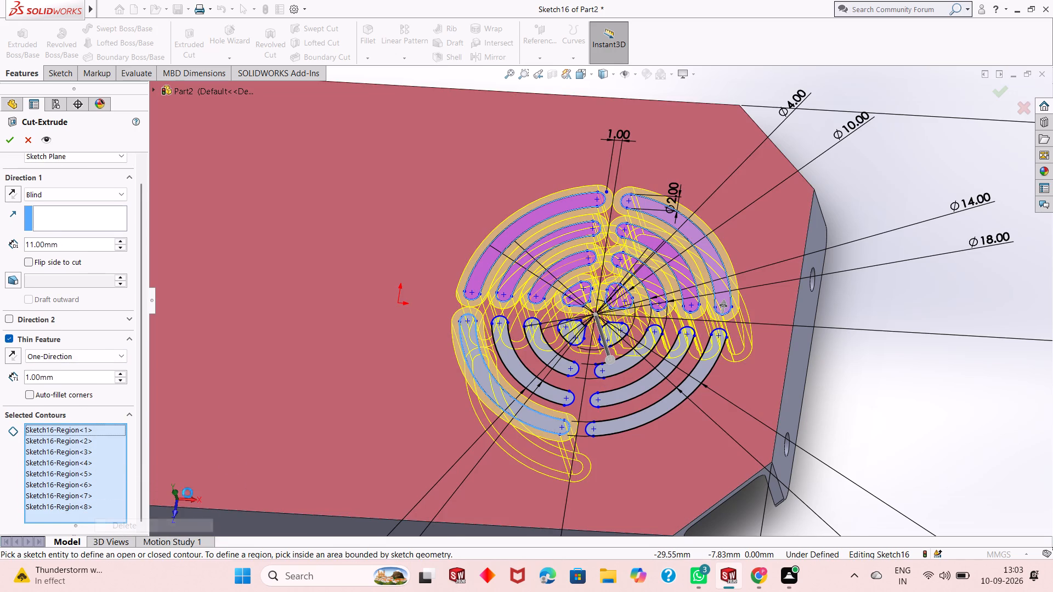
Add the four lower-left and four lower-right quadrant slot regions to the cut's contours.
{"action": "left_click", "coordinate": [468, 352]}
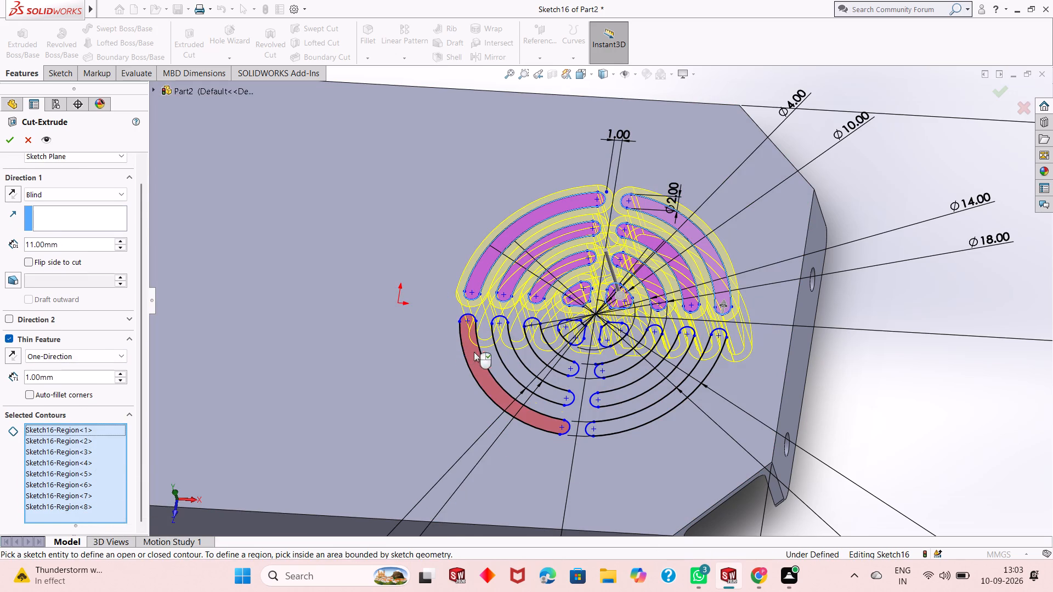
{"action": "left_click", "coordinate": [505, 342]}
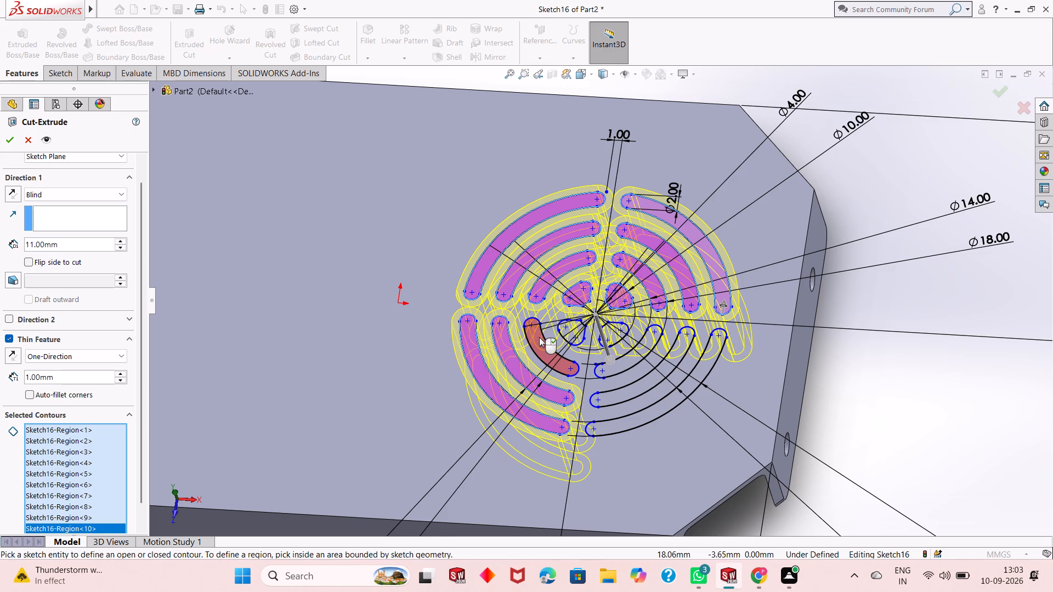
{"action": "left_click", "coordinate": [539, 337]}
{"action": "left_click", "coordinate": [580, 330]}
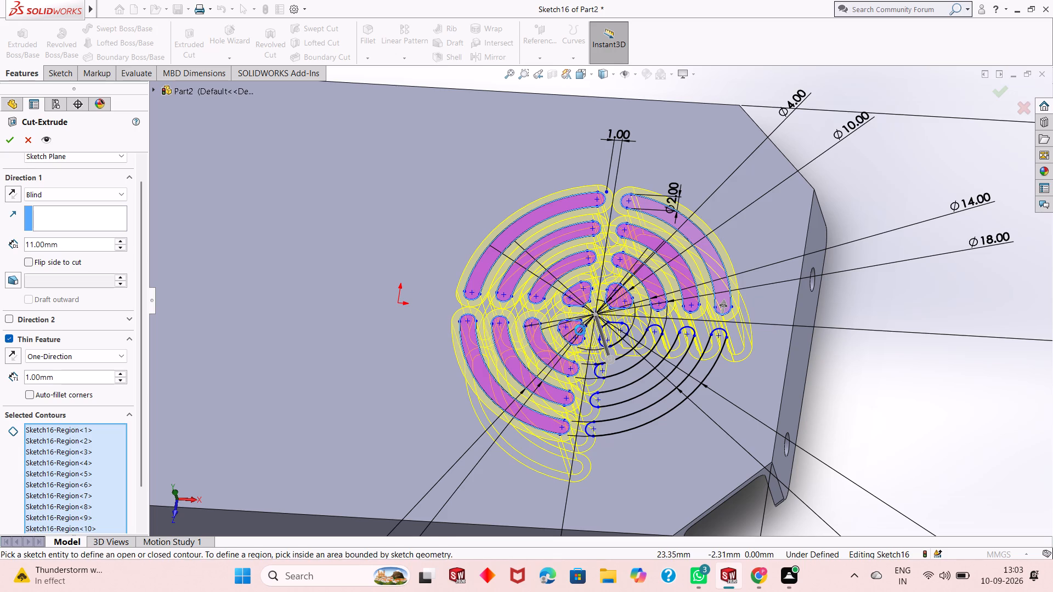
{"action": "left_click", "coordinate": [612, 332]}
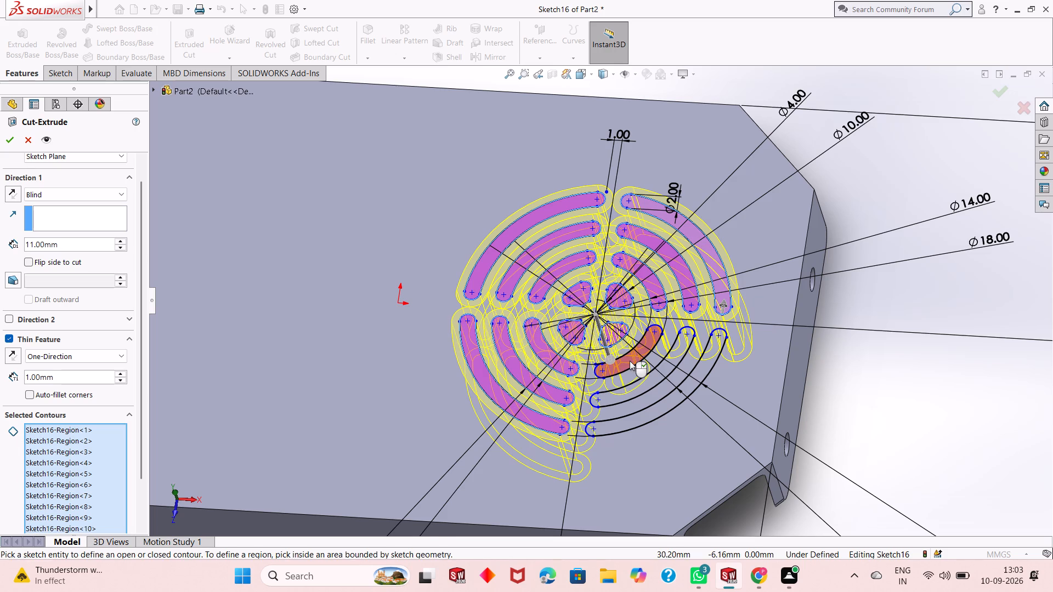
{"action": "left_click", "coordinate": [630, 362]}
{"action": "left_click", "coordinate": [653, 375]}
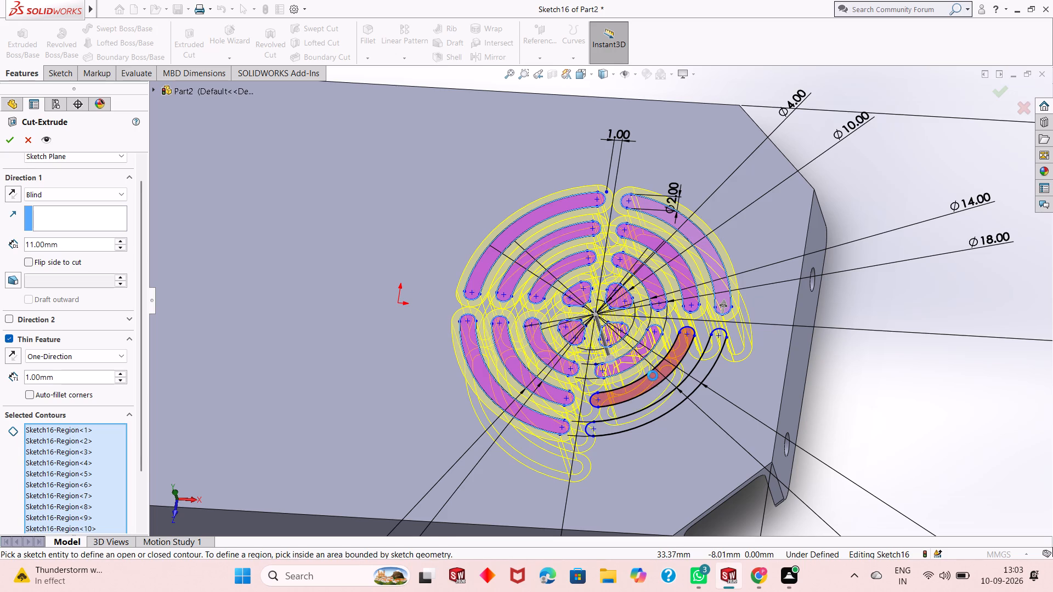
{"action": "left_click", "coordinate": [661, 409]}
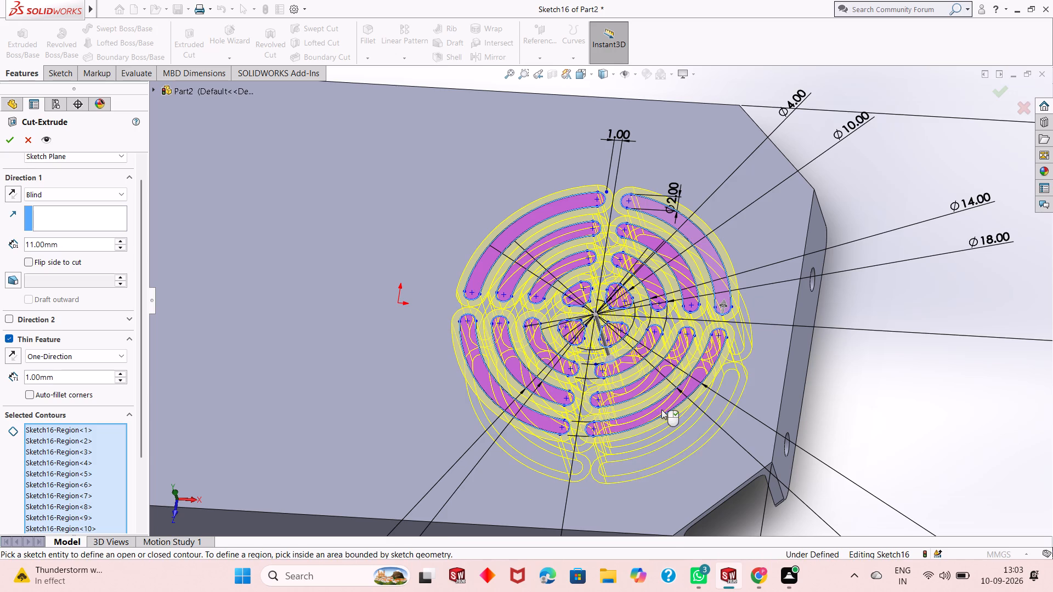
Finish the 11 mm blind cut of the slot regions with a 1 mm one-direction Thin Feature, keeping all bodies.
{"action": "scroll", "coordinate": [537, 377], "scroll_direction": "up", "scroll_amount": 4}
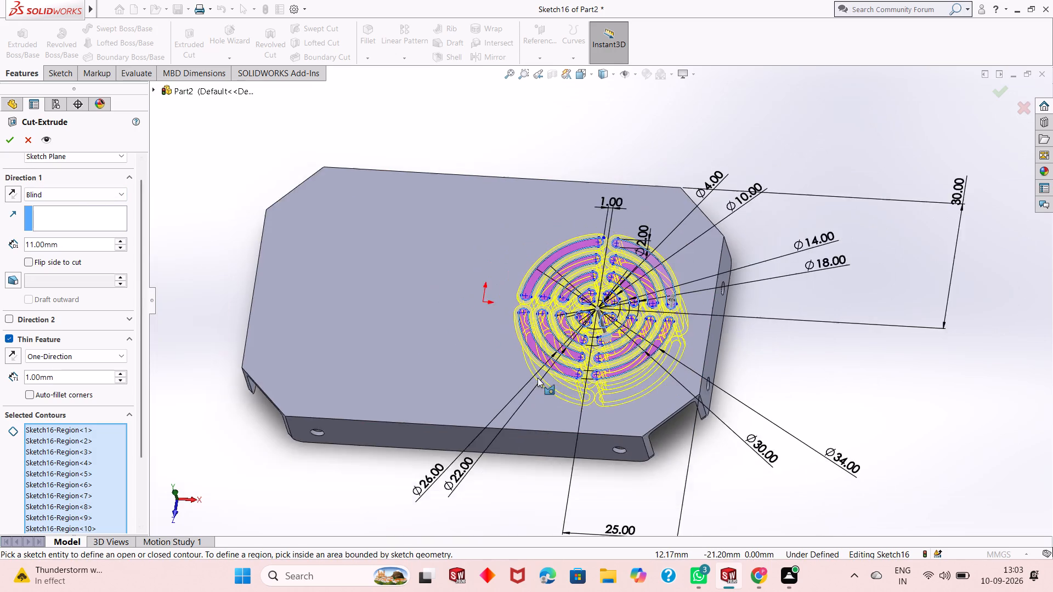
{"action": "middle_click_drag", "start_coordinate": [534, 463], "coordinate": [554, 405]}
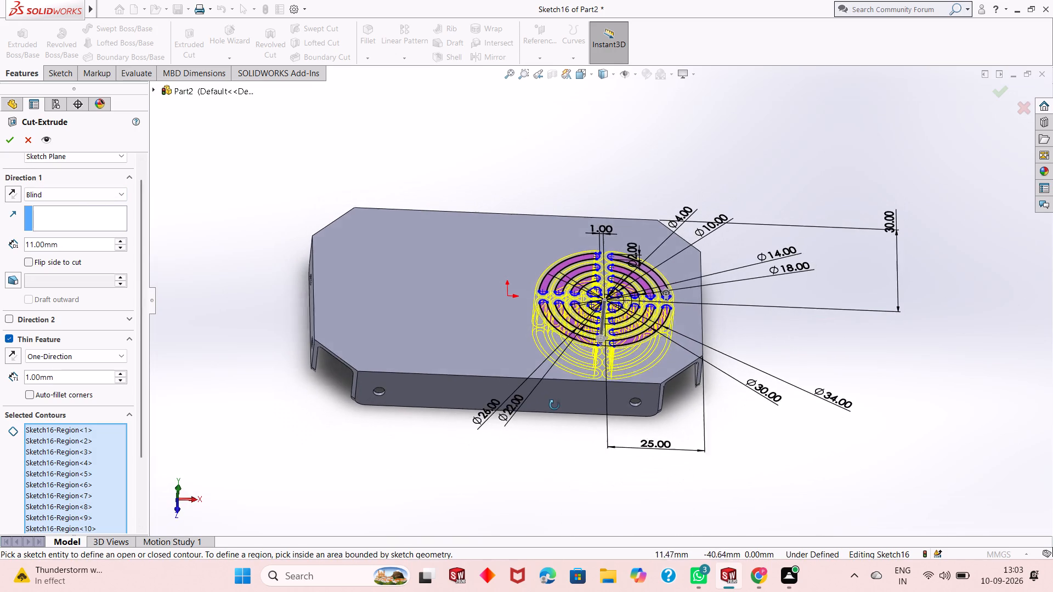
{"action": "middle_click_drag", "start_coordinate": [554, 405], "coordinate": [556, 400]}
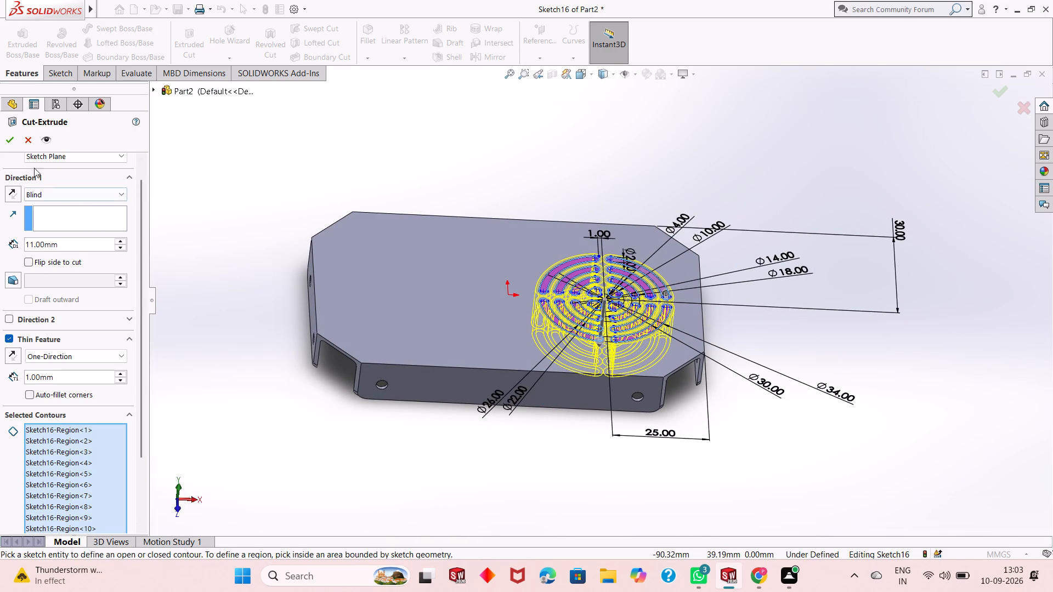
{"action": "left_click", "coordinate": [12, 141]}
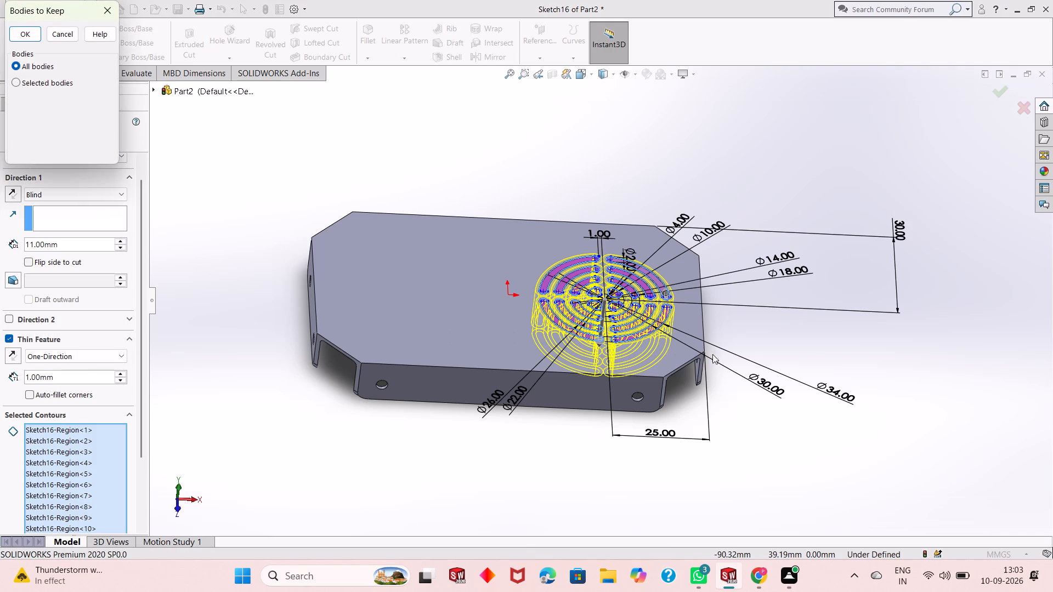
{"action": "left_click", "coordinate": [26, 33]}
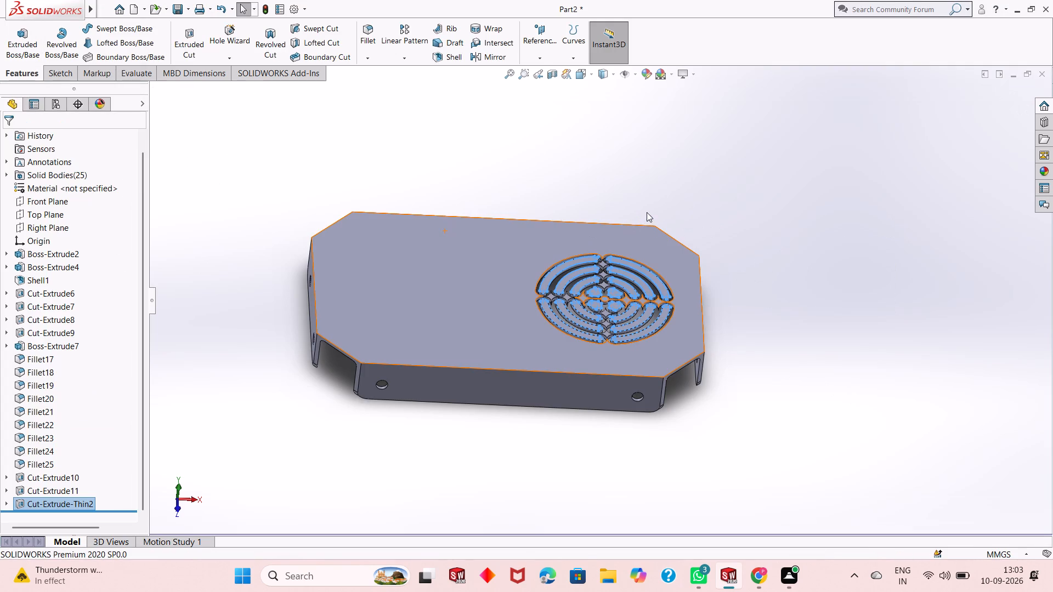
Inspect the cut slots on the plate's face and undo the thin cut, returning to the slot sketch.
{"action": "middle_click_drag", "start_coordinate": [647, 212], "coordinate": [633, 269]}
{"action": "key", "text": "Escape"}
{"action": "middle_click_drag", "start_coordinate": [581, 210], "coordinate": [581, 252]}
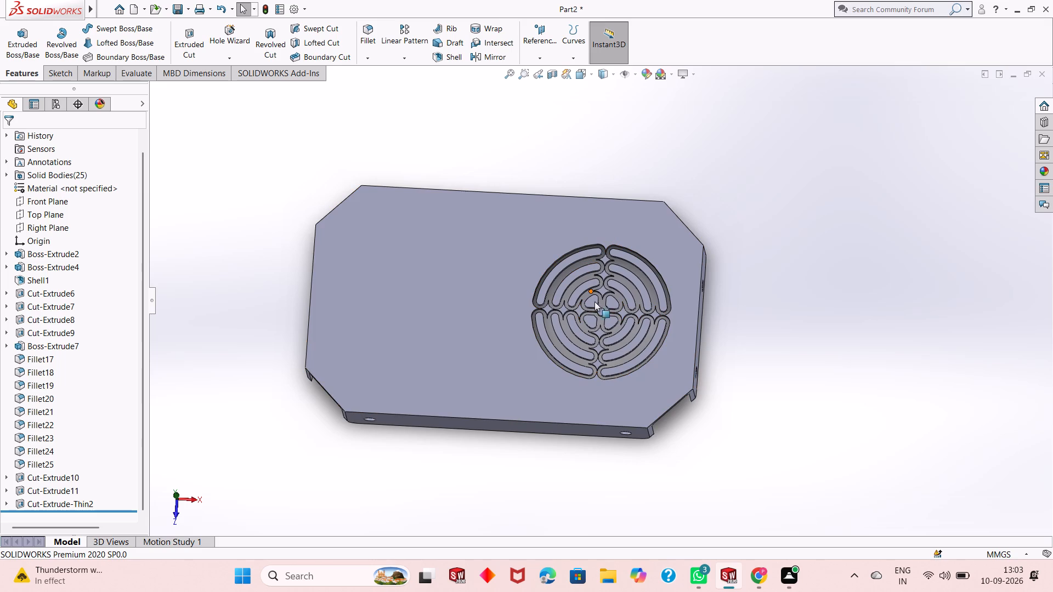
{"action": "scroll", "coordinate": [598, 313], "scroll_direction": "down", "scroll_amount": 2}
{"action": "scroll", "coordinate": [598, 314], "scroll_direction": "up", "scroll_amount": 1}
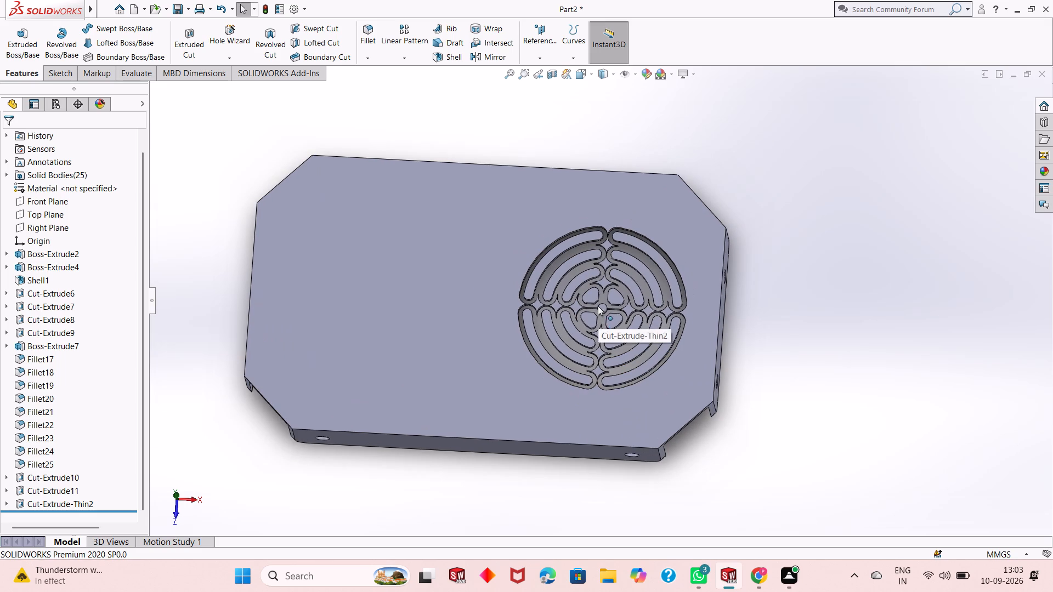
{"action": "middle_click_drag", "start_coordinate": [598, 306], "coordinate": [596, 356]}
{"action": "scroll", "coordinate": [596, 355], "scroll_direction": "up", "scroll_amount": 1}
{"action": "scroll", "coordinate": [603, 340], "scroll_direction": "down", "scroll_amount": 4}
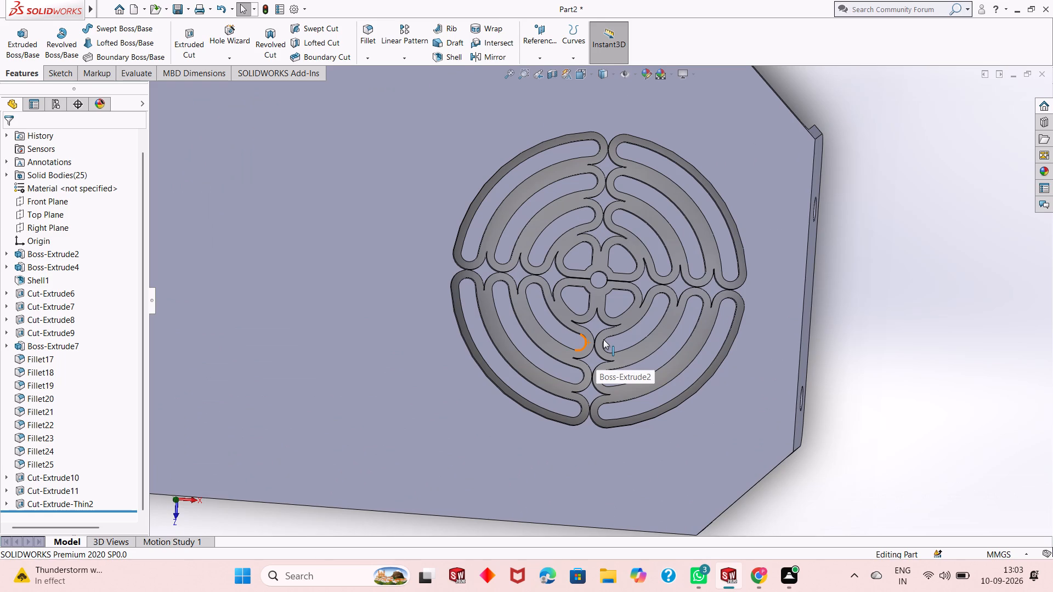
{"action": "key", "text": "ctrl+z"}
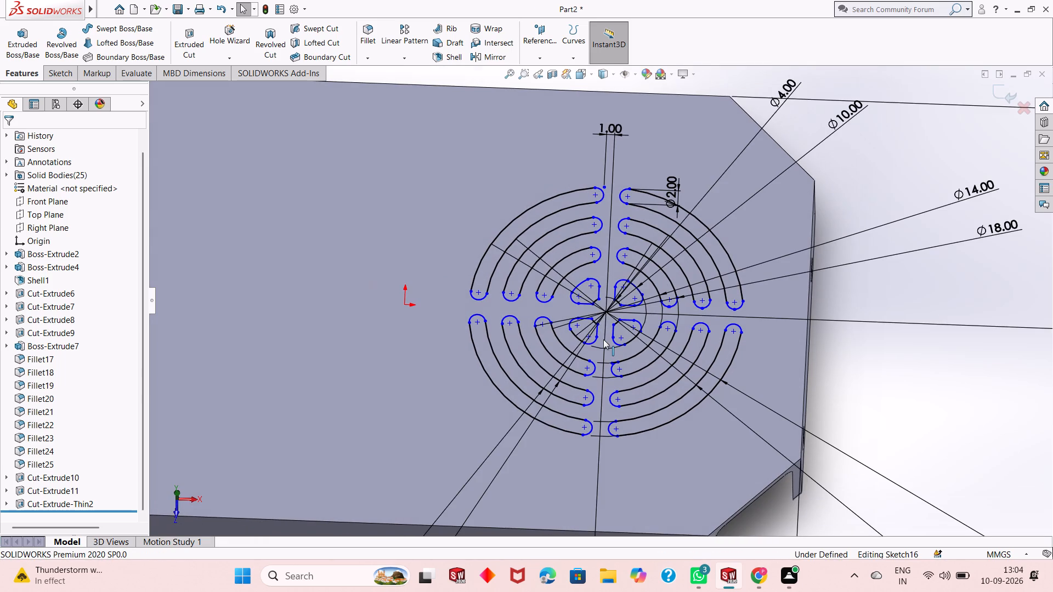
Delete the 1.00 mm dimension above the cross and the 25.00 mm dimension locating the slot pattern's centre.
{"action": "left_click", "coordinate": [606, 261]}
{"action": "key", "text": "Delete"}
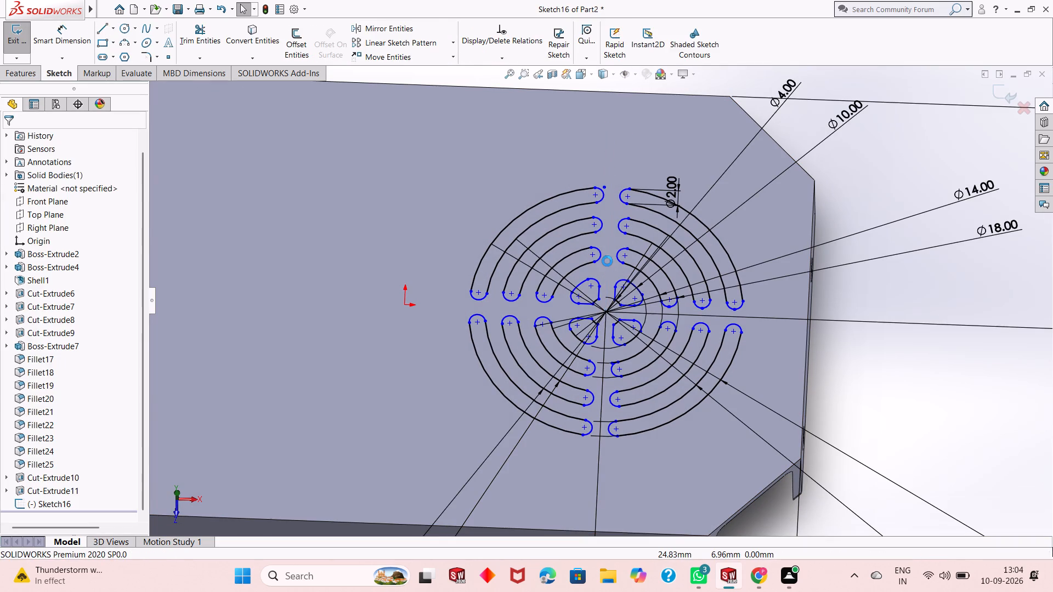
{"action": "left_click", "coordinate": [599, 407]}
{"action": "key", "text": "Delete"}
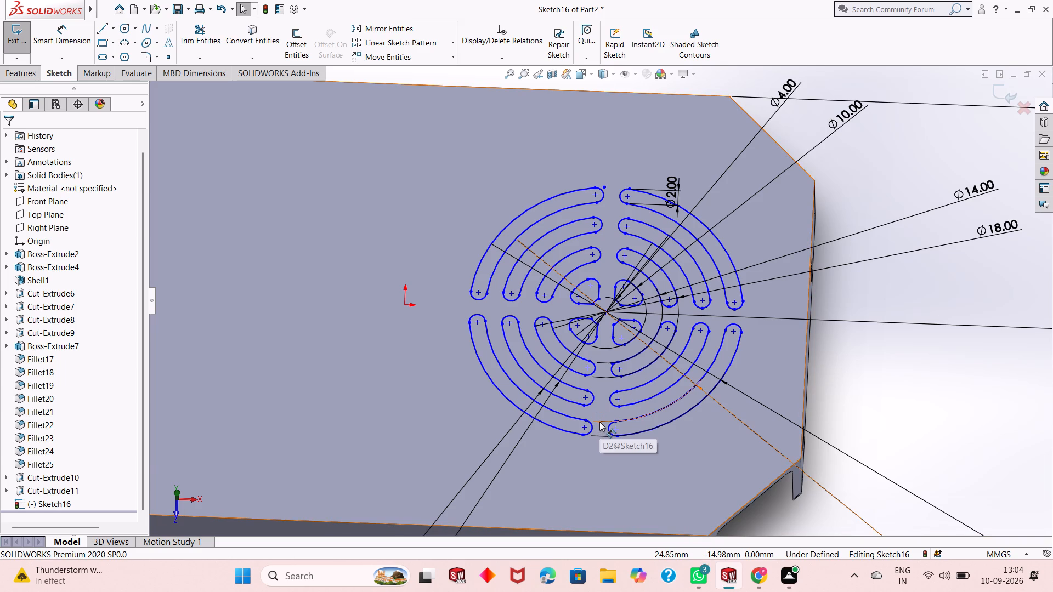
Start an Extruded Cut from the slot sketch and select the outermost upper-left slot region as its contour.
{"action": "scroll", "coordinate": [599, 422], "scroll_direction": "down", "scroll_amount": 2}
{"action": "scroll", "coordinate": [600, 360], "scroll_direction": "up", "scroll_amount": 1}
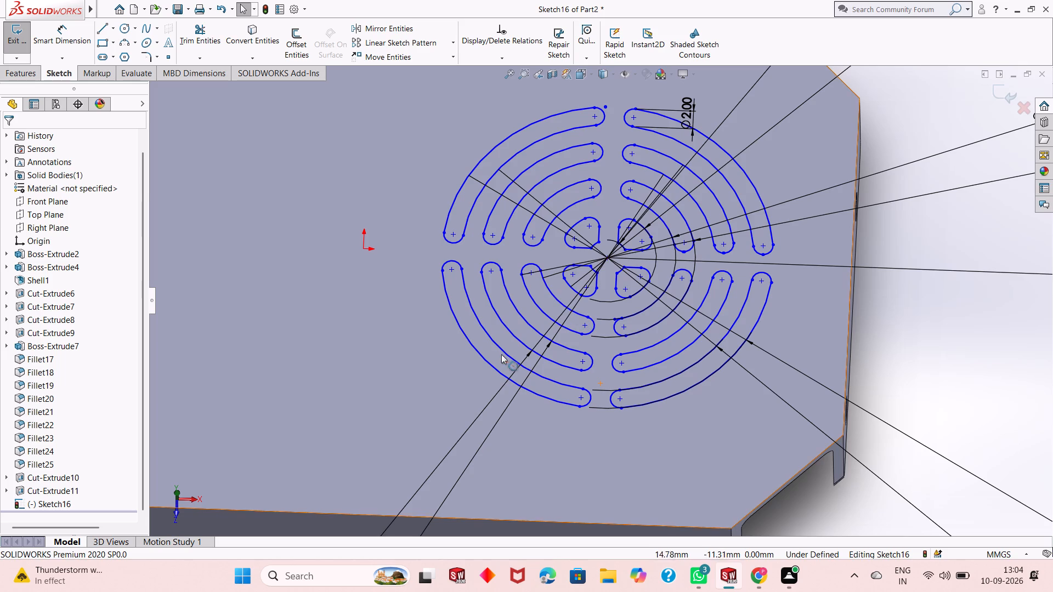
{"action": "left_click", "coordinate": [16, 76]}
{"action": "left_click", "coordinate": [186, 42]}
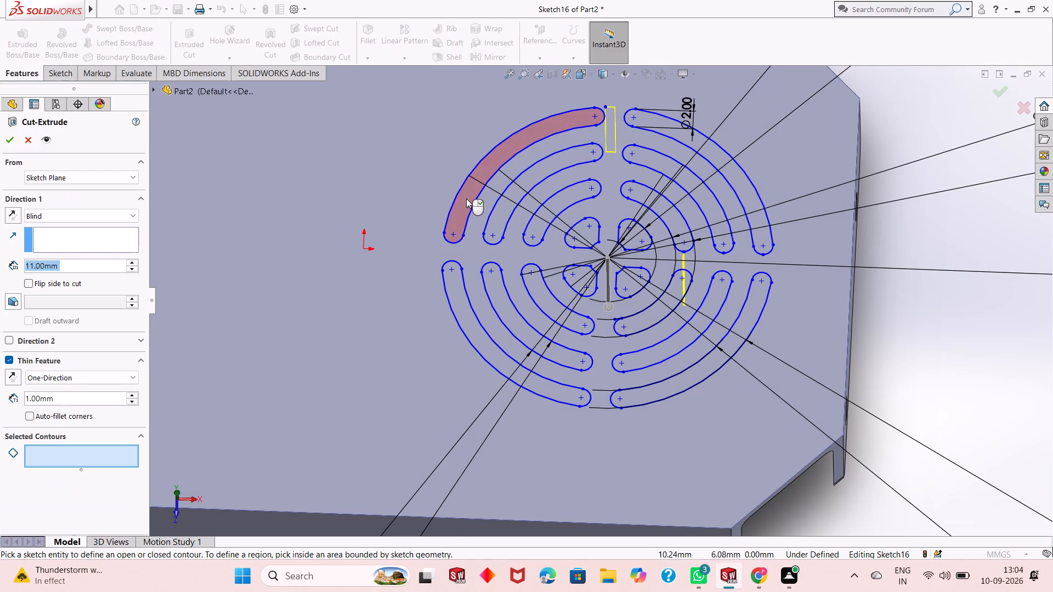
{"action": "left_click", "coordinate": [466, 198]}
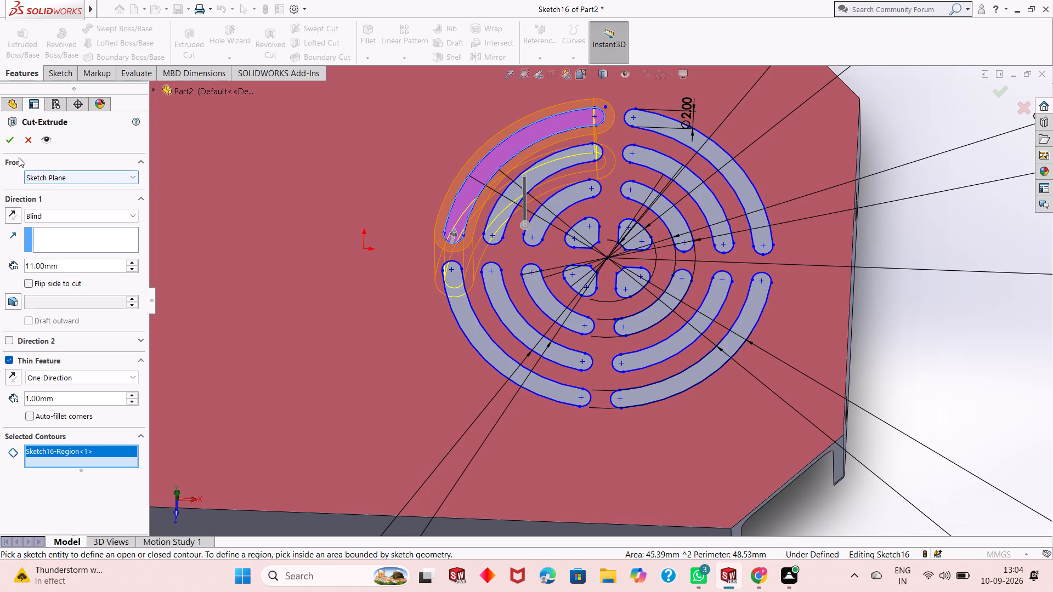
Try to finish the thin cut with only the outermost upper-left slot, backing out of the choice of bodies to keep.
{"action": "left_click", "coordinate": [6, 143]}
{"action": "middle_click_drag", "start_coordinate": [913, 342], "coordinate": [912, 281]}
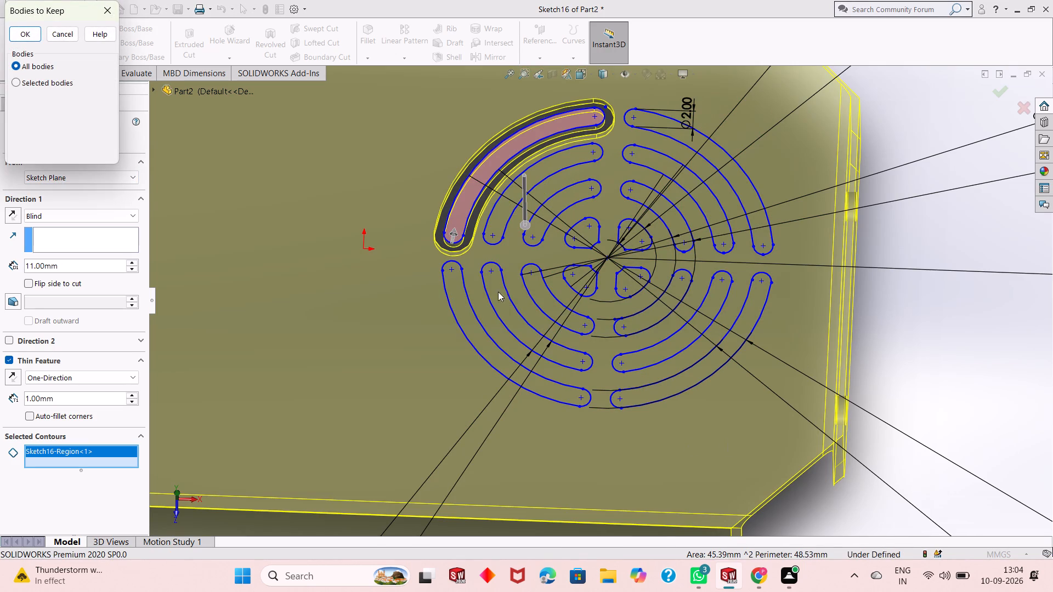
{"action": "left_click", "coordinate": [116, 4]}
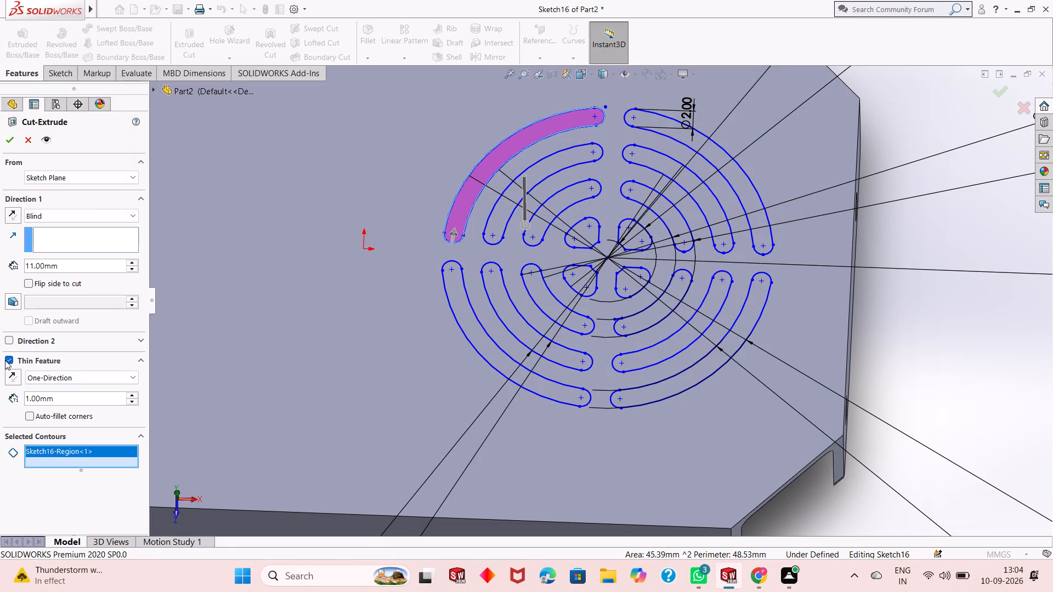
Turn off Thin Feature and add the three remaining upper-left slot regions to the cut's contours, working inward.
{"action": "left_click", "coordinate": [5, 360]}
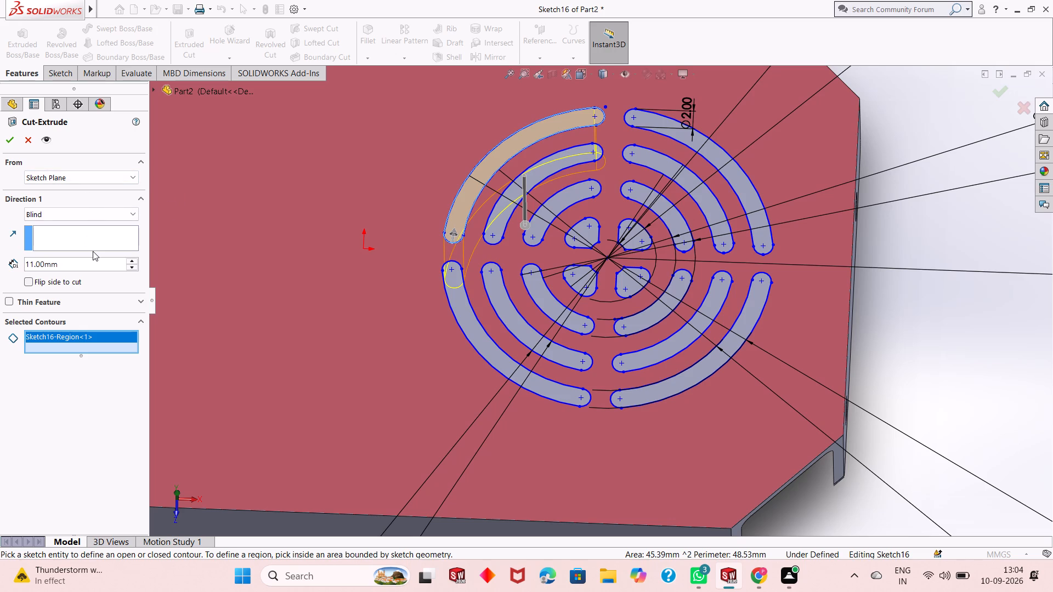
{"action": "scroll", "coordinate": [93, 251], "scroll_direction": "up", "scroll_amount": 2}
{"action": "scroll", "coordinate": [518, 218], "scroll_direction": "up", "scroll_amount": 1}
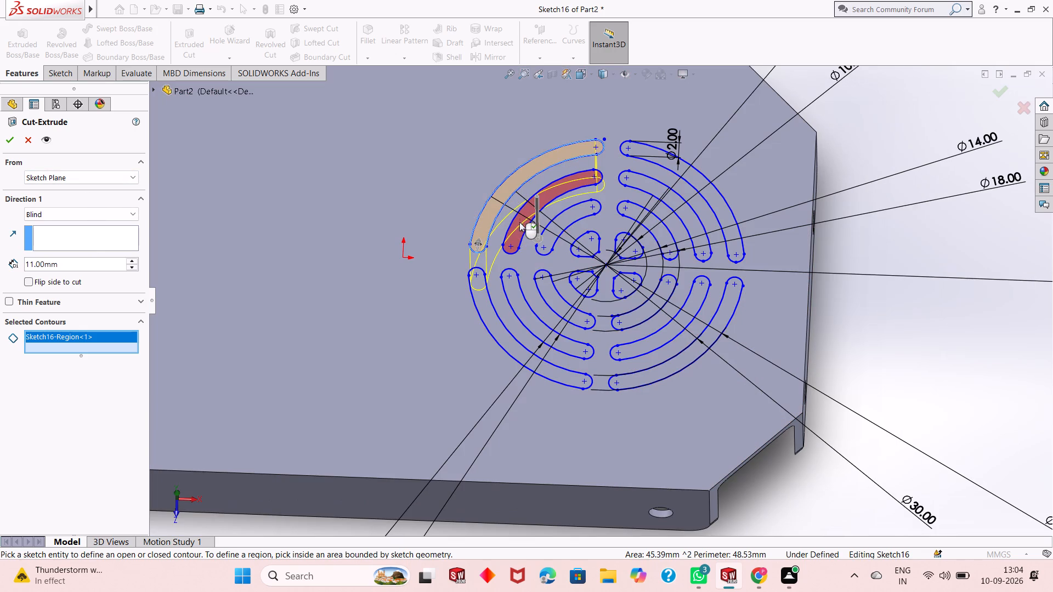
{"action": "left_click", "coordinate": [519, 222]}
{"action": "left_click", "coordinate": [551, 237]}
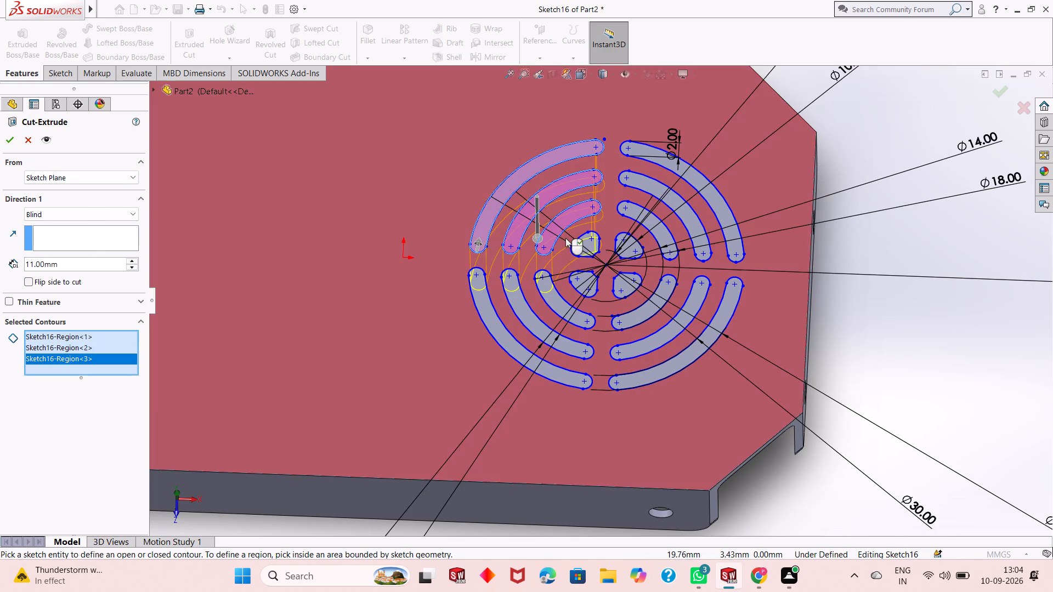
{"action": "left_click", "coordinate": [590, 246]}
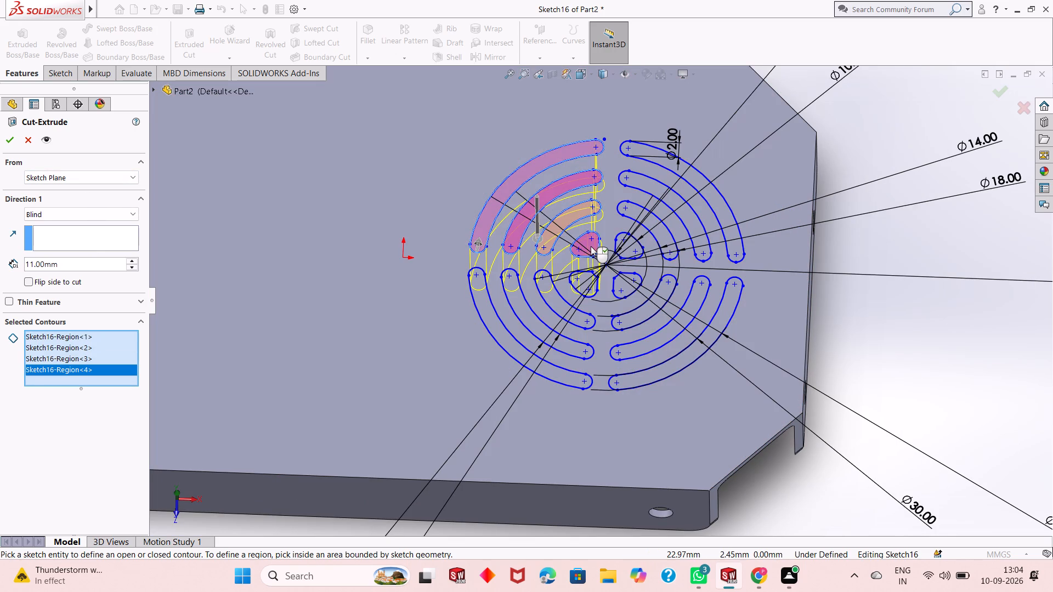
Add the four slot regions in the upper-right quadrant to the cut's contours, from the innermost to the outermost.
{"action": "left_click", "coordinate": [630, 244]}
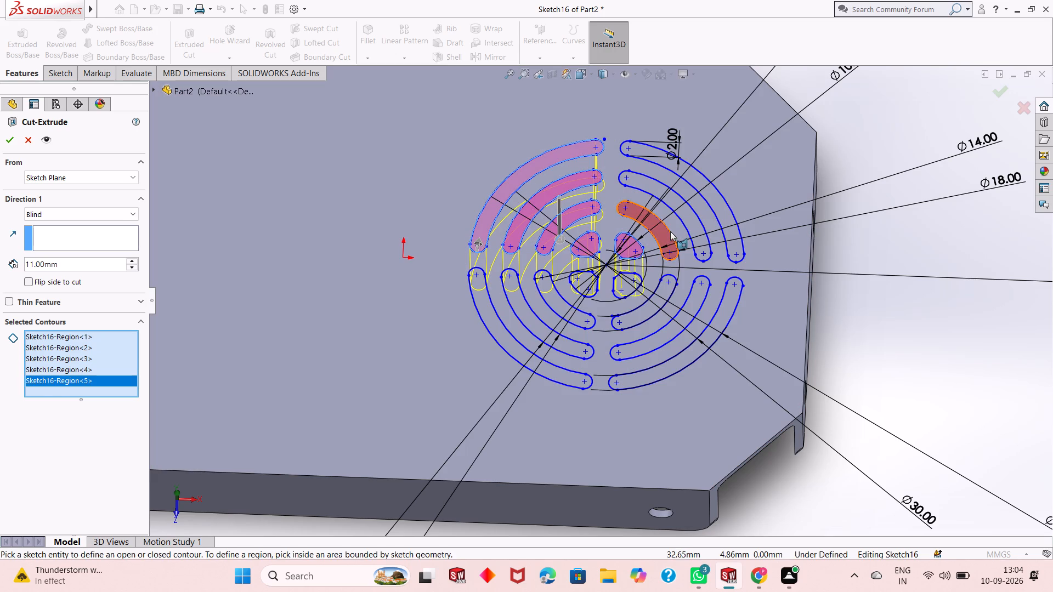
{"action": "left_click", "coordinate": [665, 235]}
{"action": "left_click", "coordinate": [693, 227]}
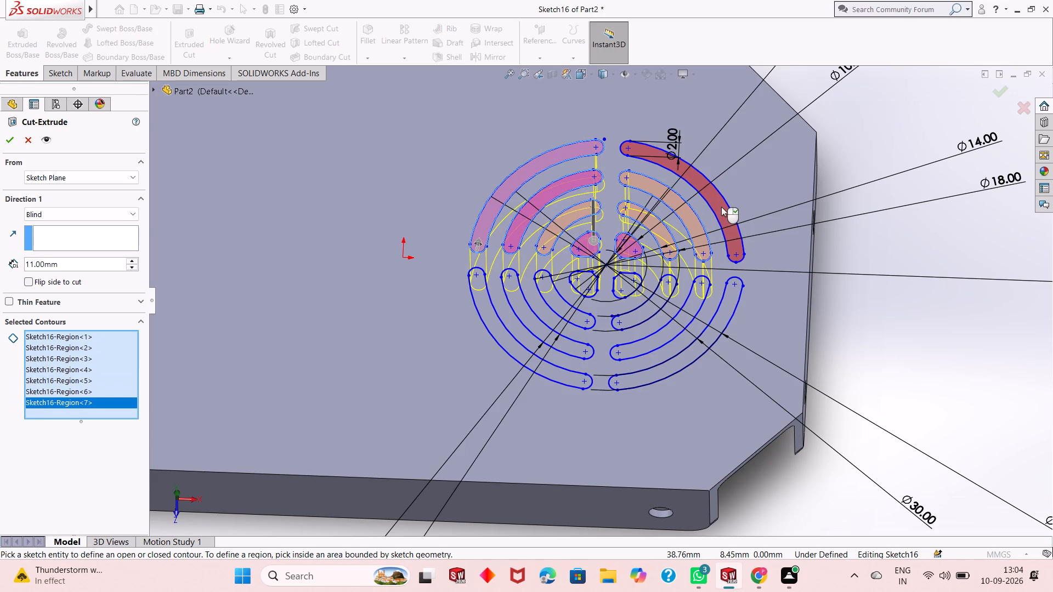
{"action": "left_click", "coordinate": [721, 207]}
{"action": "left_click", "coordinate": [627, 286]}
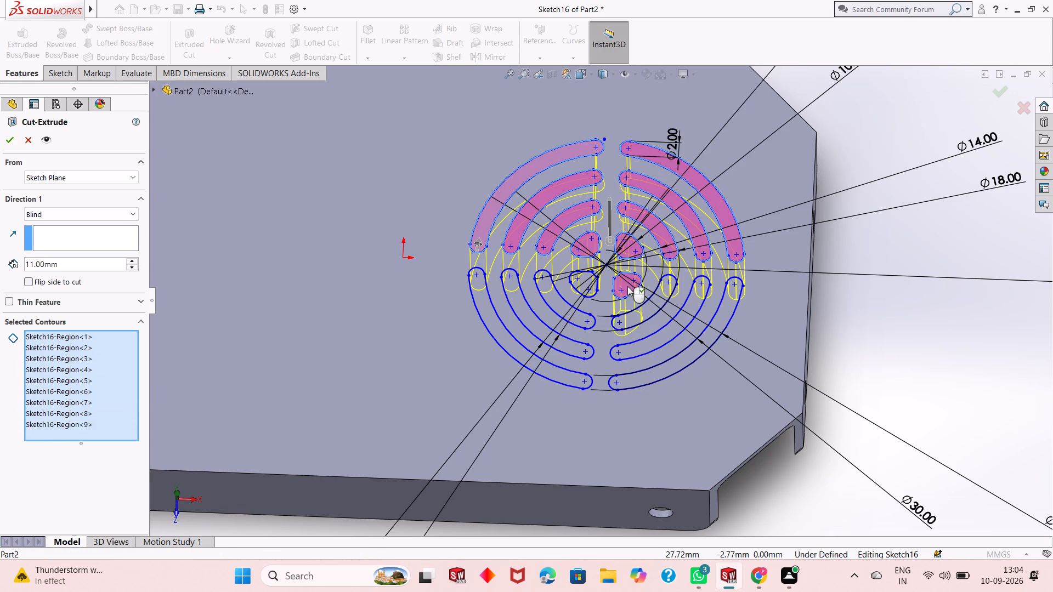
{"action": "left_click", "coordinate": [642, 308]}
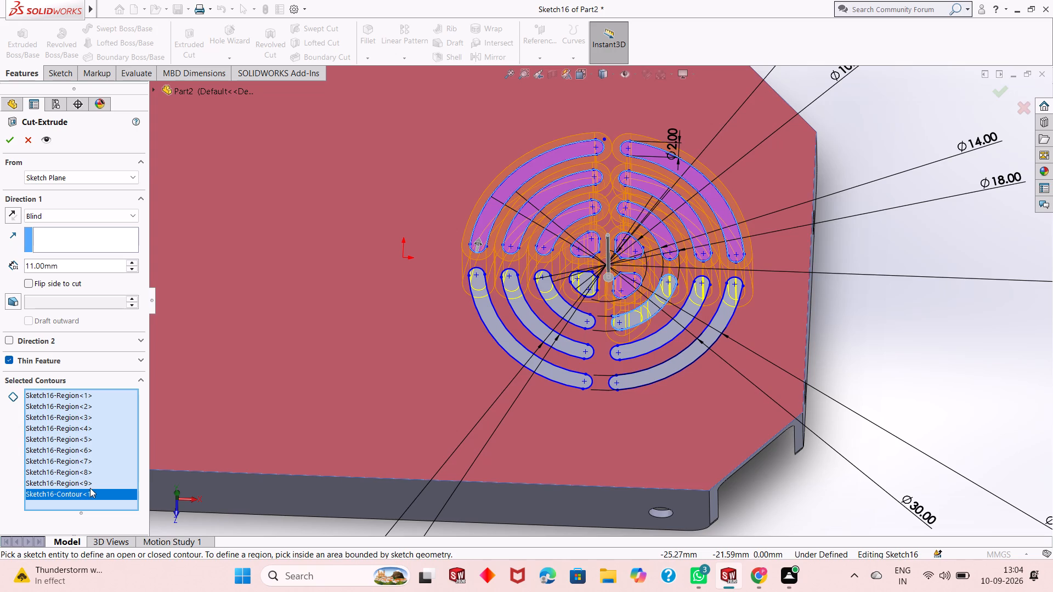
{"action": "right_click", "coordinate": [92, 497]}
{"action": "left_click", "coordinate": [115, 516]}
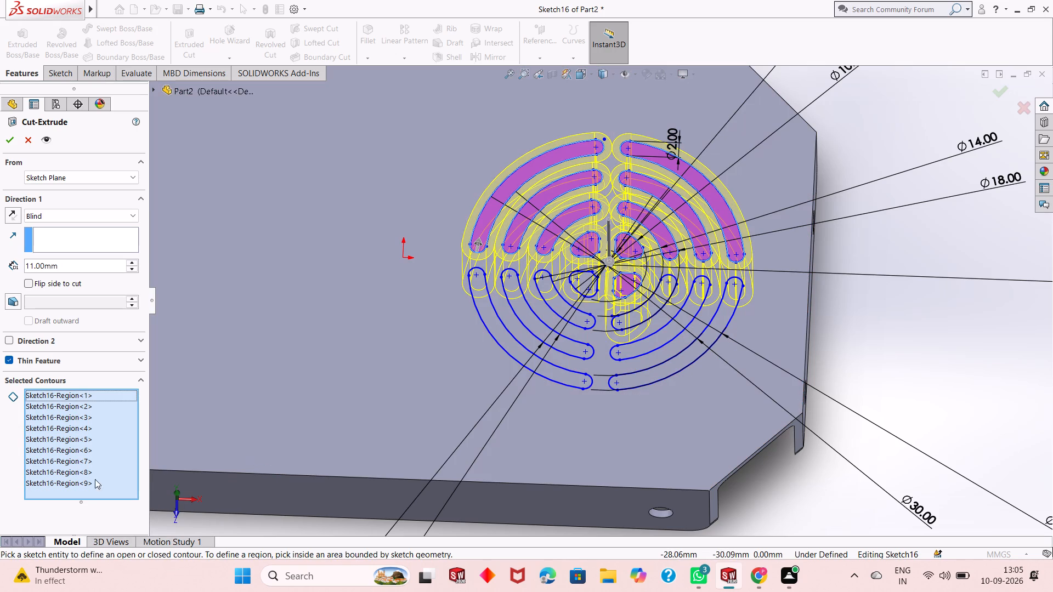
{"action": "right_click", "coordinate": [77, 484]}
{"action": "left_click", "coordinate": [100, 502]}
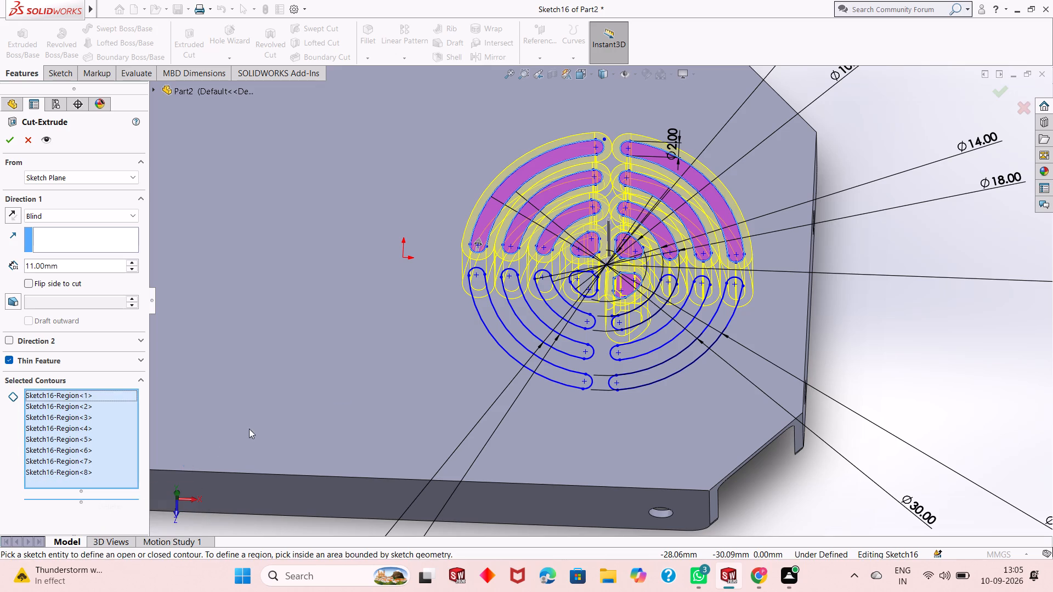
Add the four lower-right and four lower-left quadrant slot regions to the cut's contours, each from innermost to outermost.
{"action": "left_click", "coordinate": [627, 284]}
{"action": "left_click", "coordinate": [648, 311]}
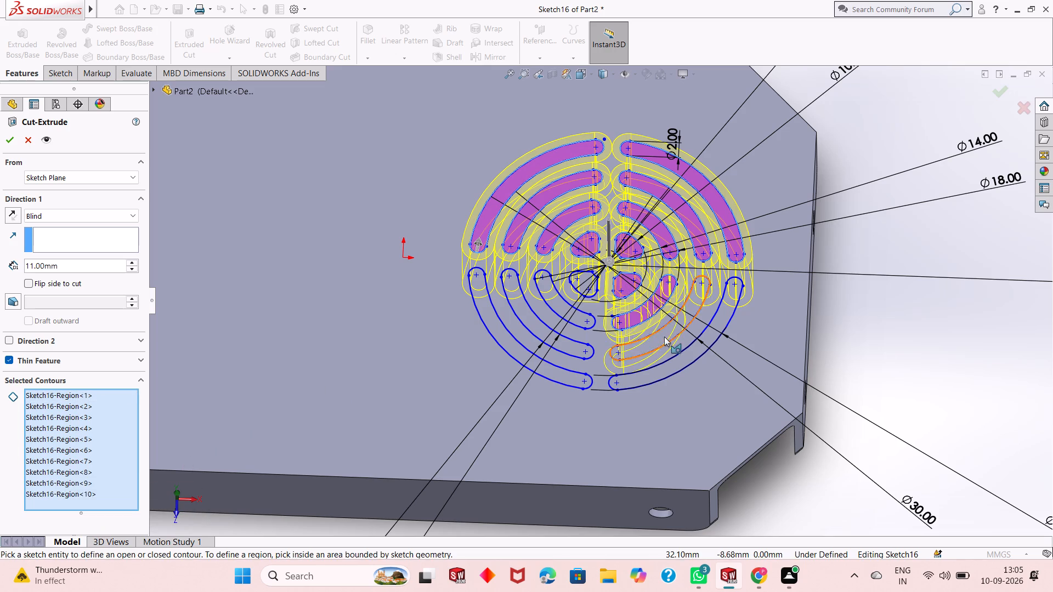
{"action": "left_click", "coordinate": [664, 337]}
{"action": "left_click", "coordinate": [691, 355]}
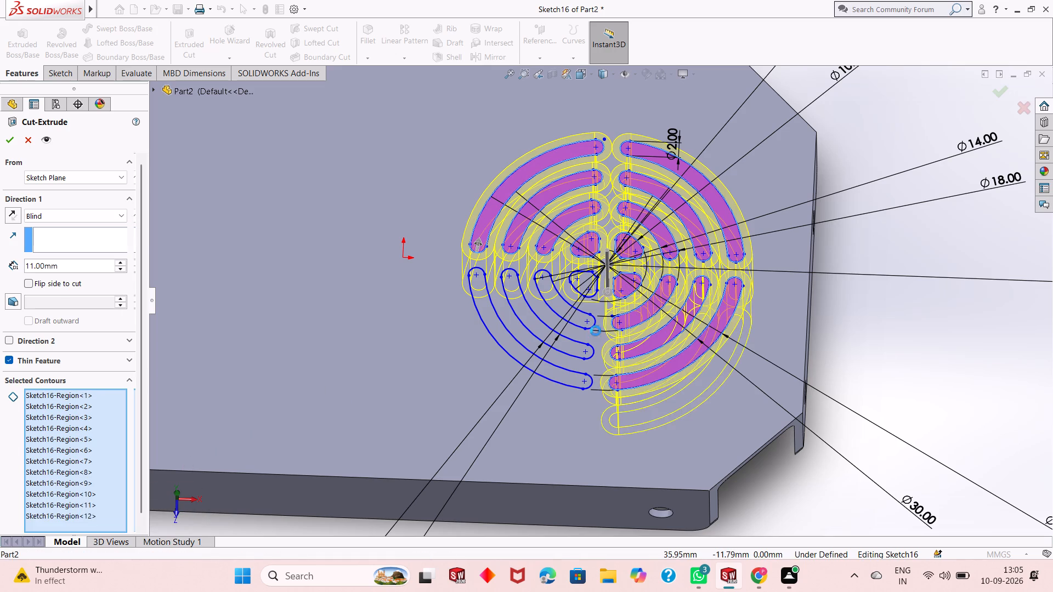
{"action": "left_click", "coordinate": [587, 281]}
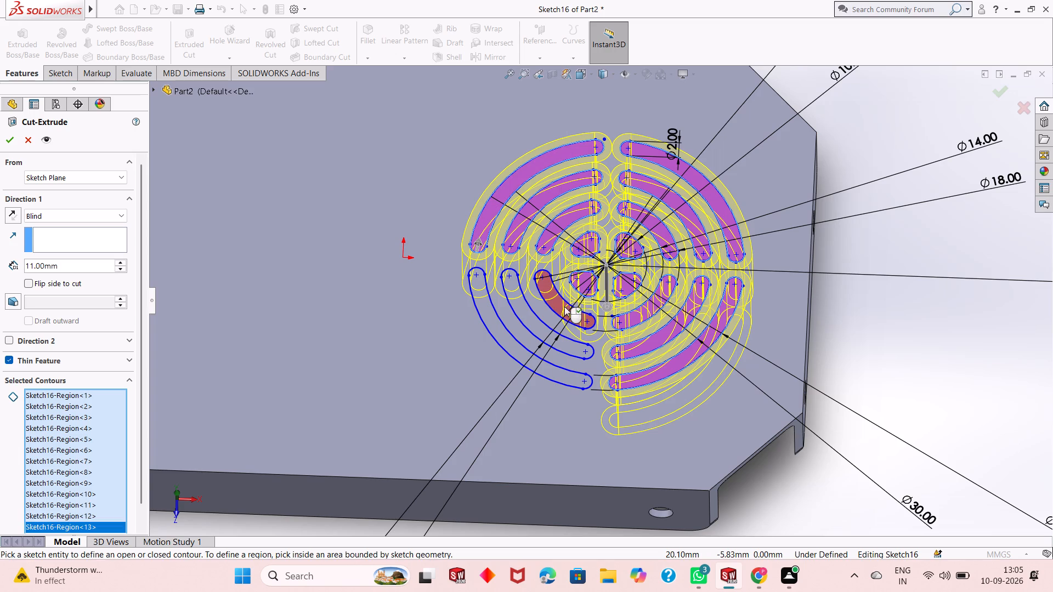
{"action": "left_click", "coordinate": [564, 307]}
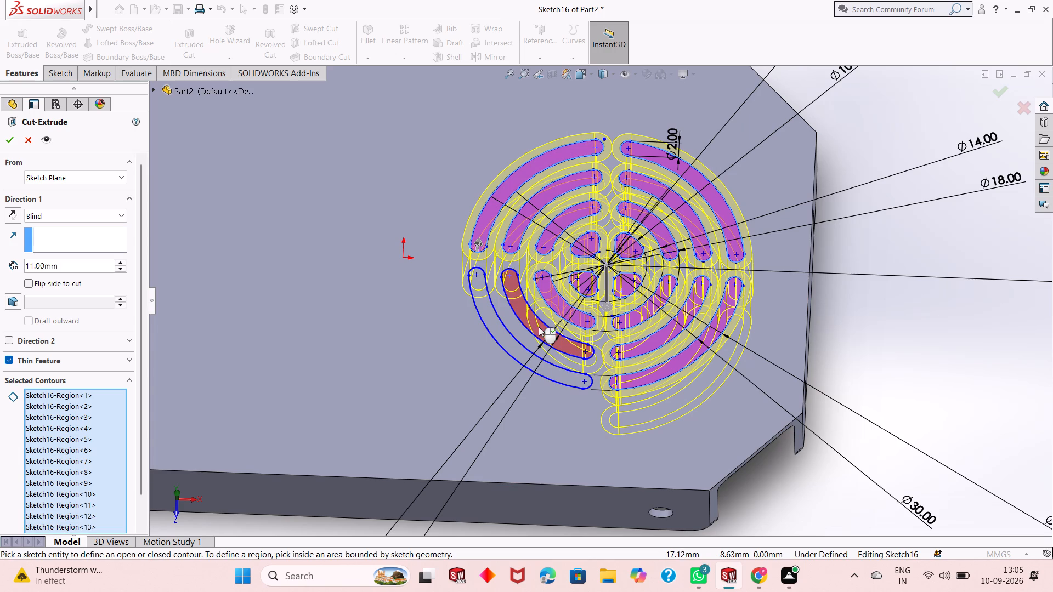
{"action": "left_click", "coordinate": [539, 327]}
{"action": "left_click", "coordinate": [516, 346]}
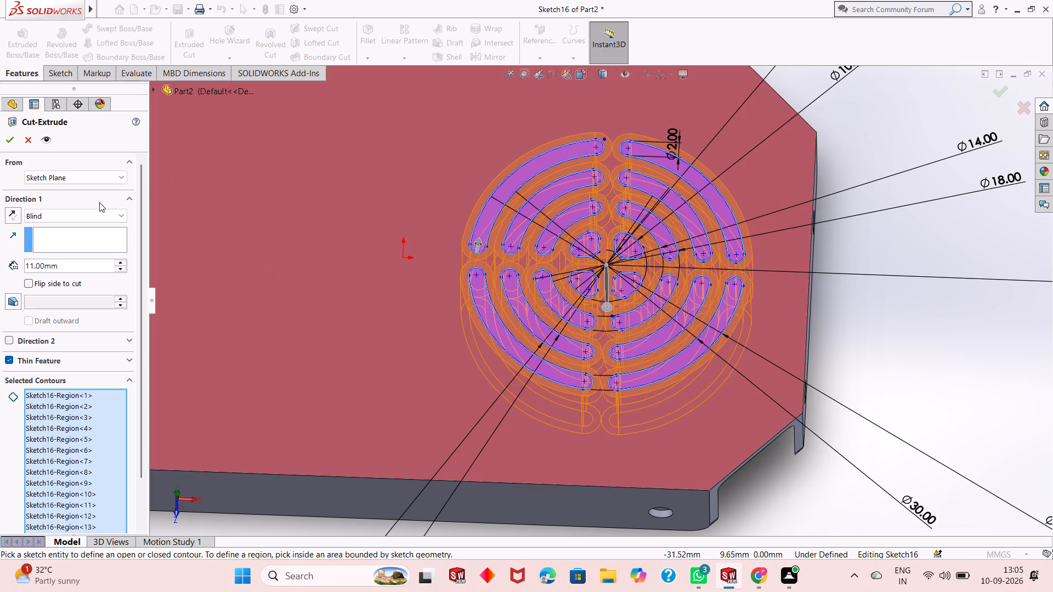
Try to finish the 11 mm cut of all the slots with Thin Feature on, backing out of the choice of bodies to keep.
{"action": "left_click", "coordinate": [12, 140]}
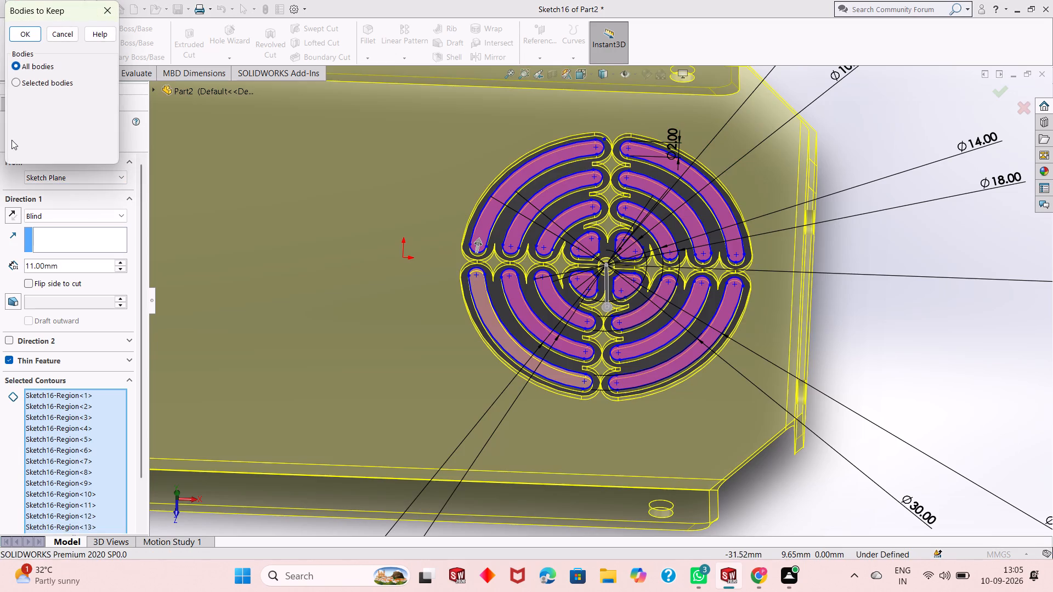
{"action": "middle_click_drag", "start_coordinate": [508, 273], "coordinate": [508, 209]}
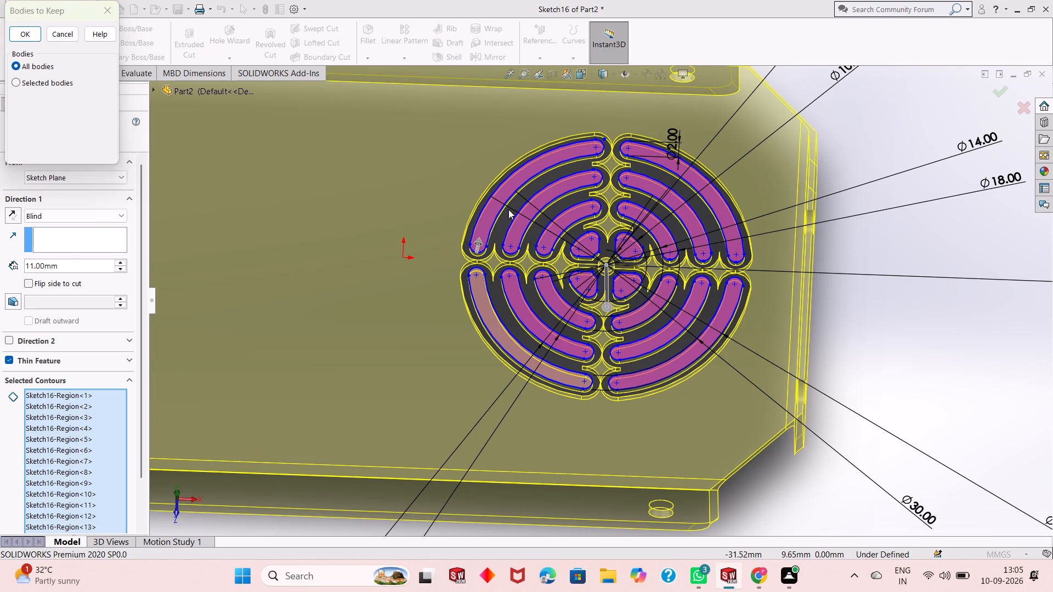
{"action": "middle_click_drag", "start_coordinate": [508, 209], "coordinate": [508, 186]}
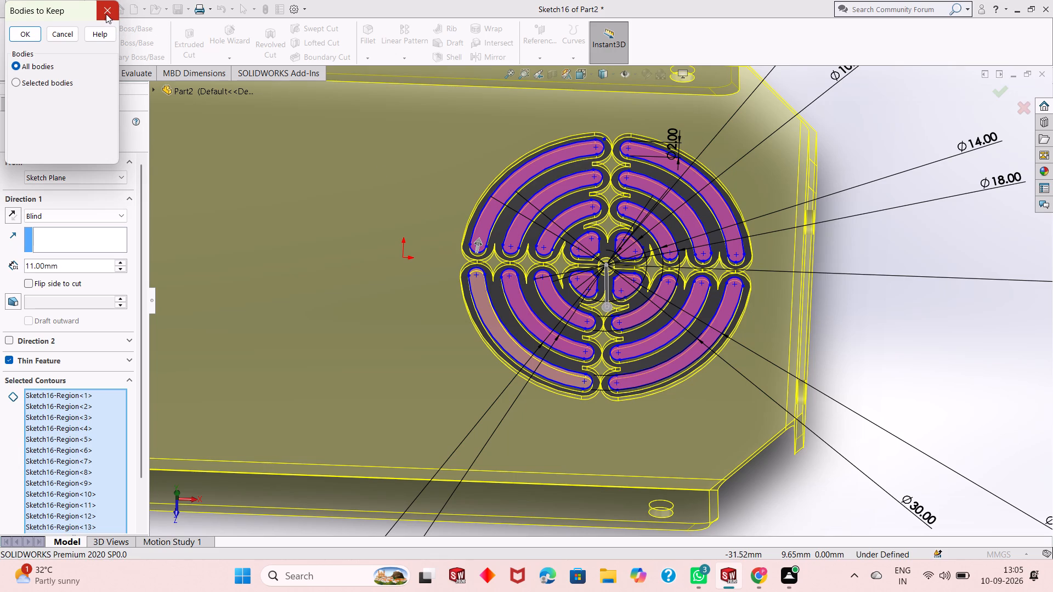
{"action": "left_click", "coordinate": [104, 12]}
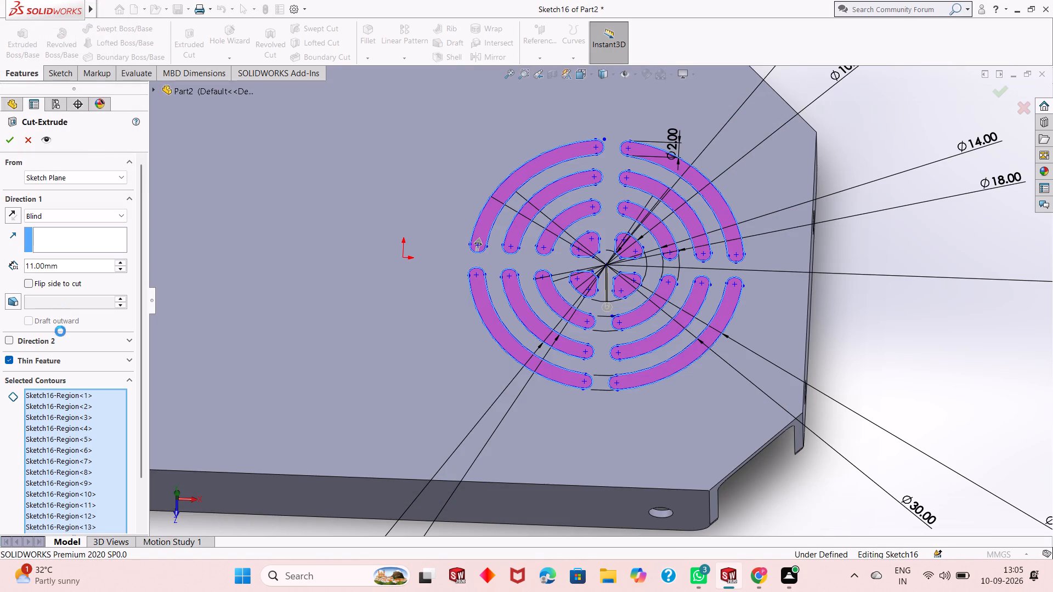
Turn off Thin Feature, set the end condition to Through All, and finish the cut of all the slot regions.
{"action": "scroll", "coordinate": [62, 372], "scroll_direction": "down", "scroll_amount": 2}
{"action": "left_click", "coordinate": [8, 308]}
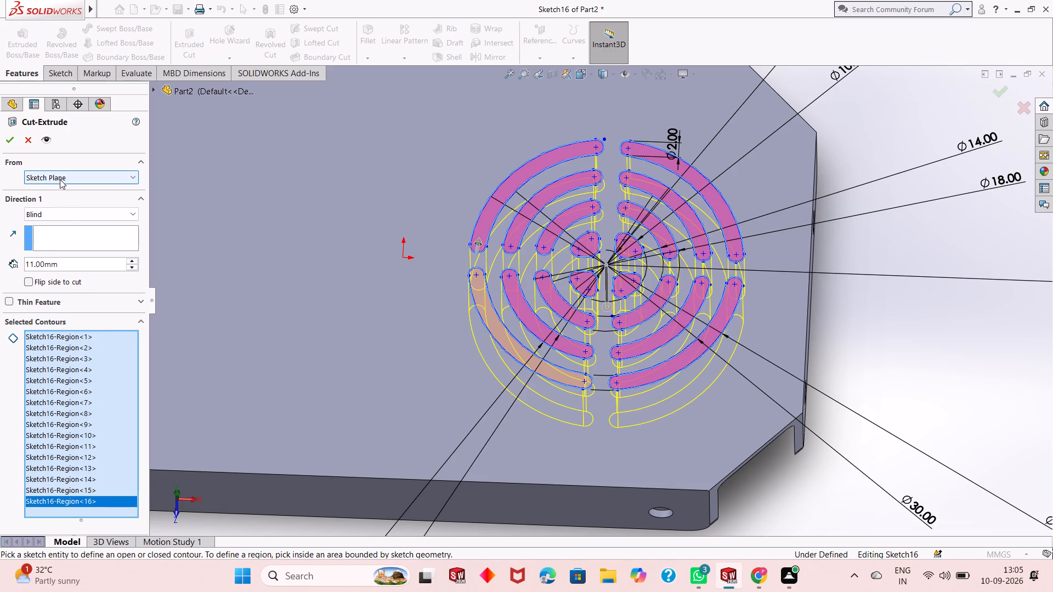
{"action": "left_click", "coordinate": [67, 216]}
{"action": "left_click", "coordinate": [78, 236]}
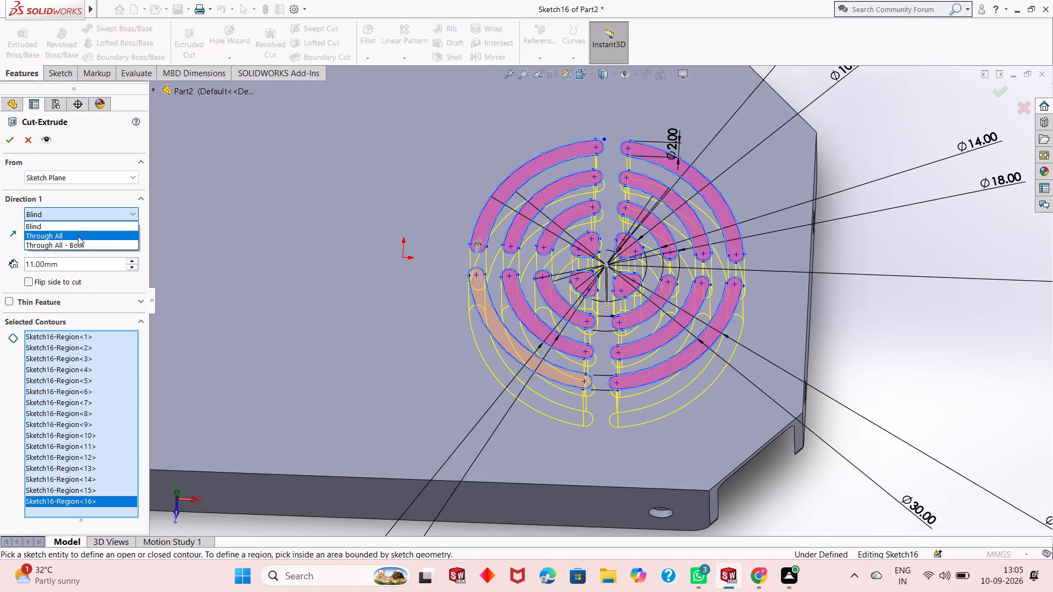
{"action": "left_click", "coordinate": [10, 145]}
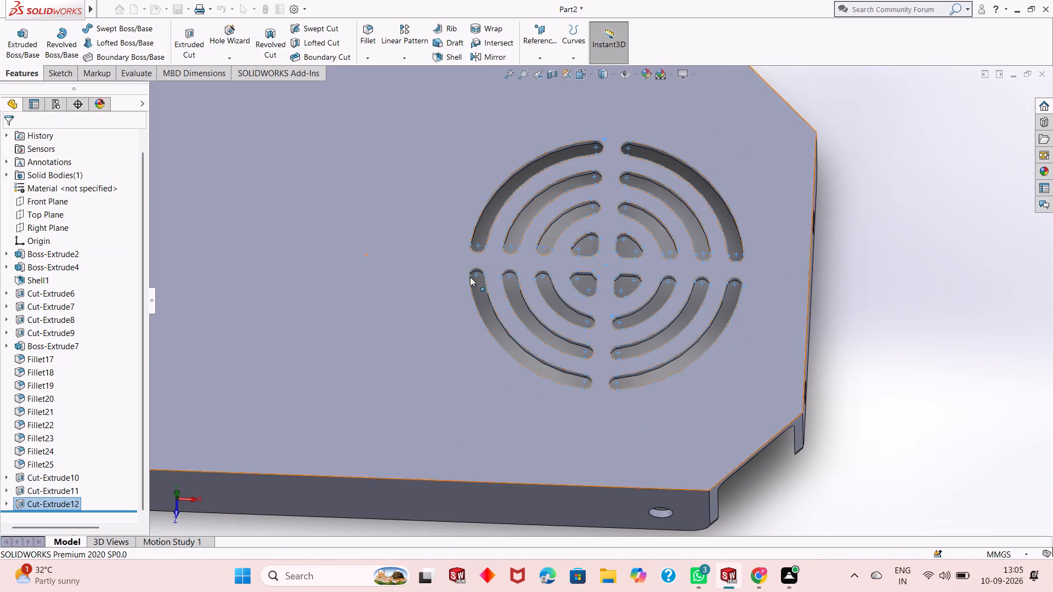
{"action": "key", "text": "Escape"}
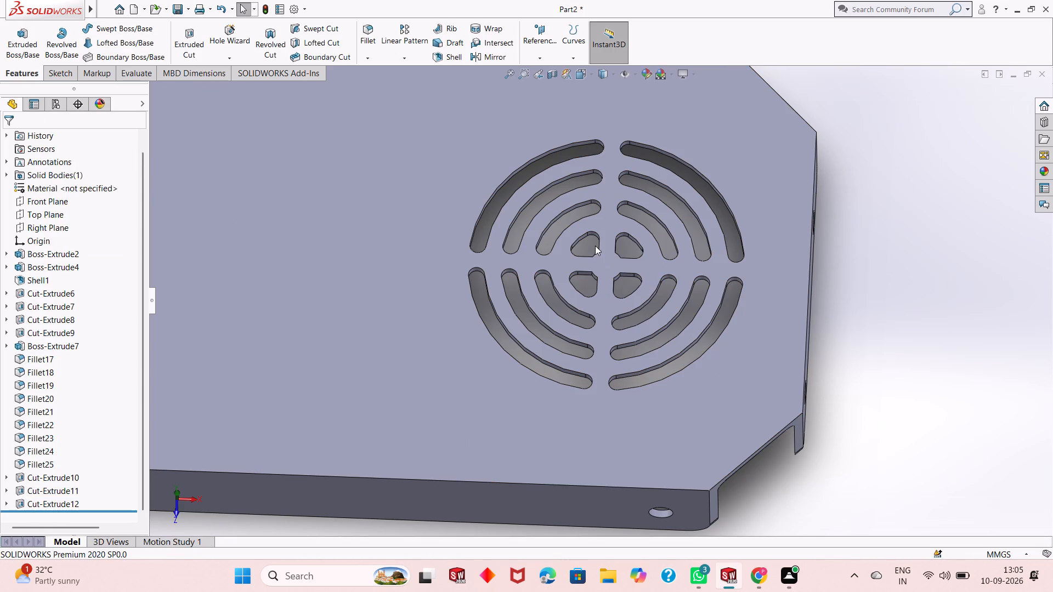
Start a new sketch on the plate's large slotted face and view it face-on.
{"action": "middle_click_drag", "start_coordinate": [590, 229], "coordinate": [606, 270]}
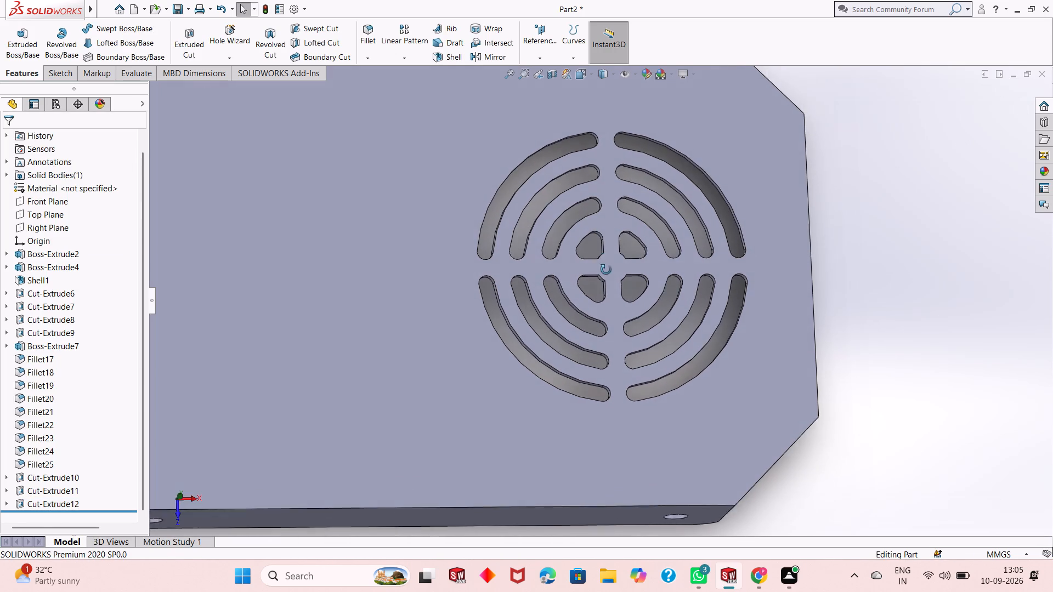
{"action": "middle_click_drag", "start_coordinate": [606, 270], "coordinate": [590, 303]}
{"action": "scroll", "coordinate": [588, 303], "scroll_direction": "up", "scroll_amount": 2}
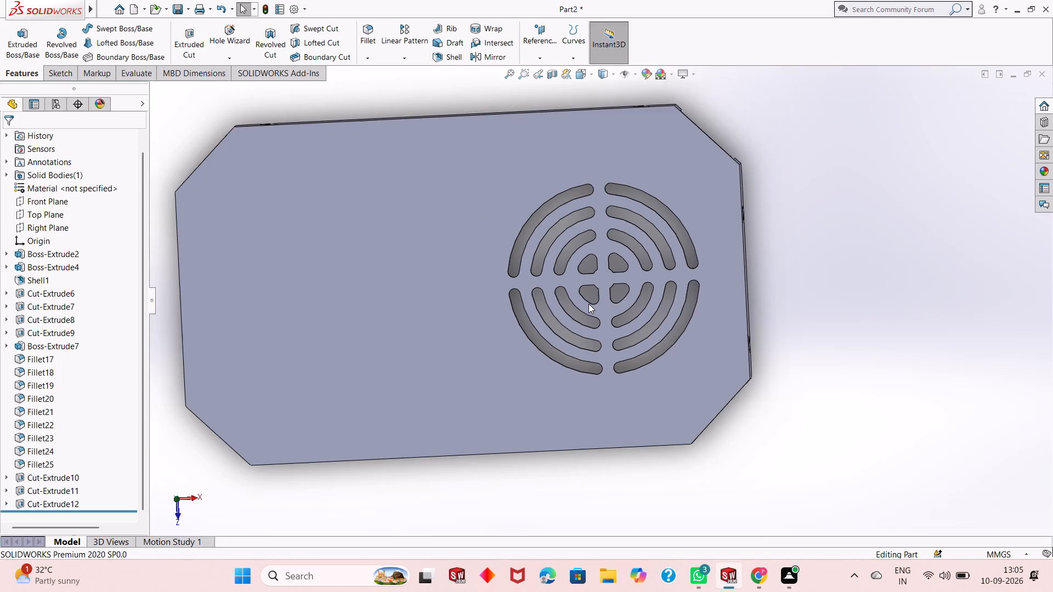
{"action": "scroll", "coordinate": [588, 304], "scroll_direction": "up", "scroll_amount": 1}
{"action": "middle_click_drag", "start_coordinate": [519, 315], "coordinate": [520, 212]}
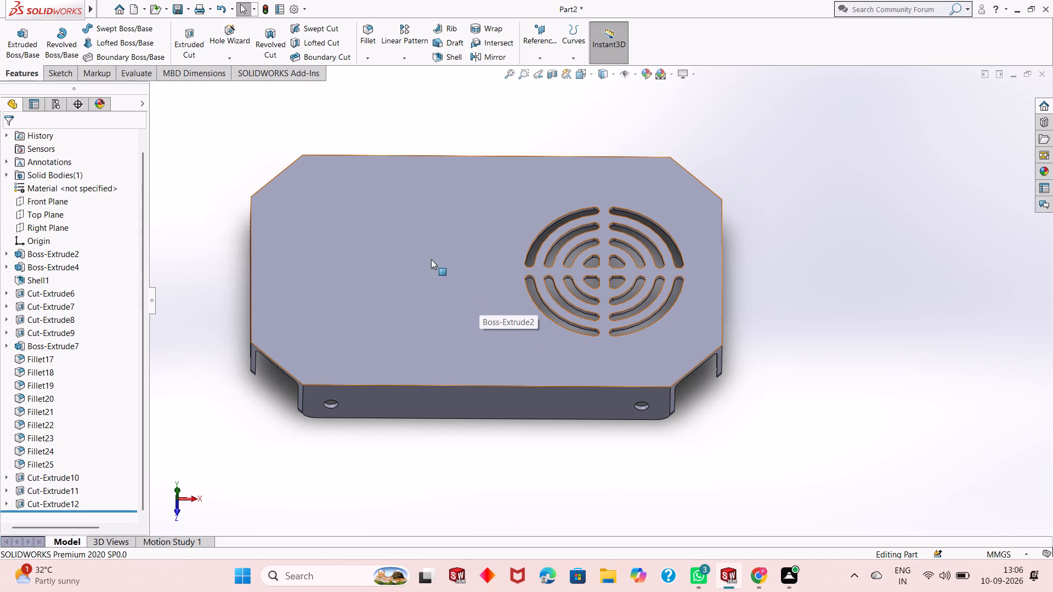
{"action": "middle_click_drag", "start_coordinate": [420, 262], "coordinate": [440, 322]}
{"action": "left_click", "coordinate": [434, 292]}
{"action": "left_click", "coordinate": [484, 256]}
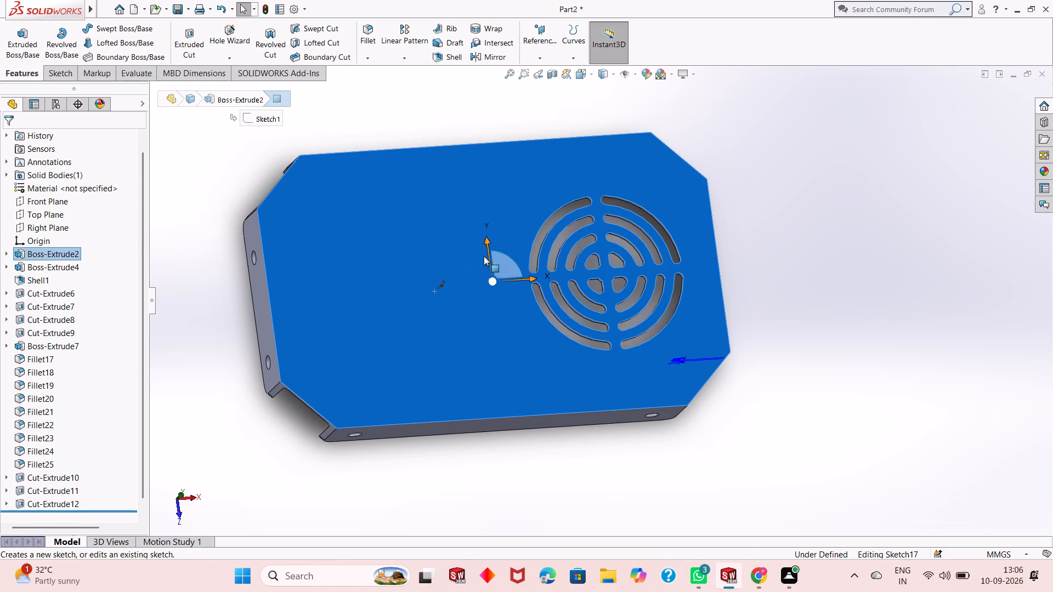
{"action": "key", "text": "ctrl+8"}
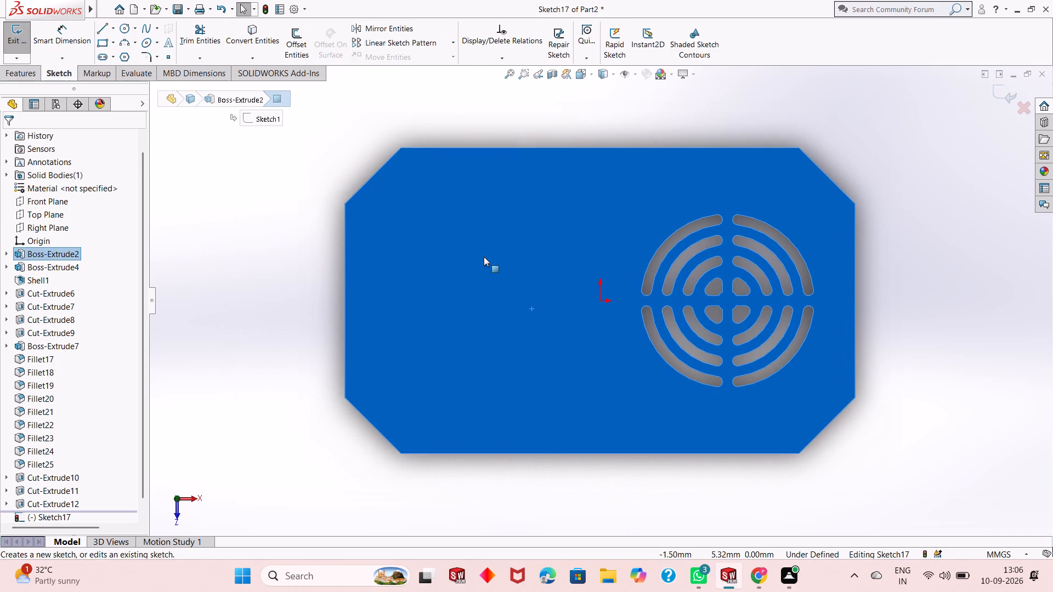
{"action": "key", "text": "Escape"}
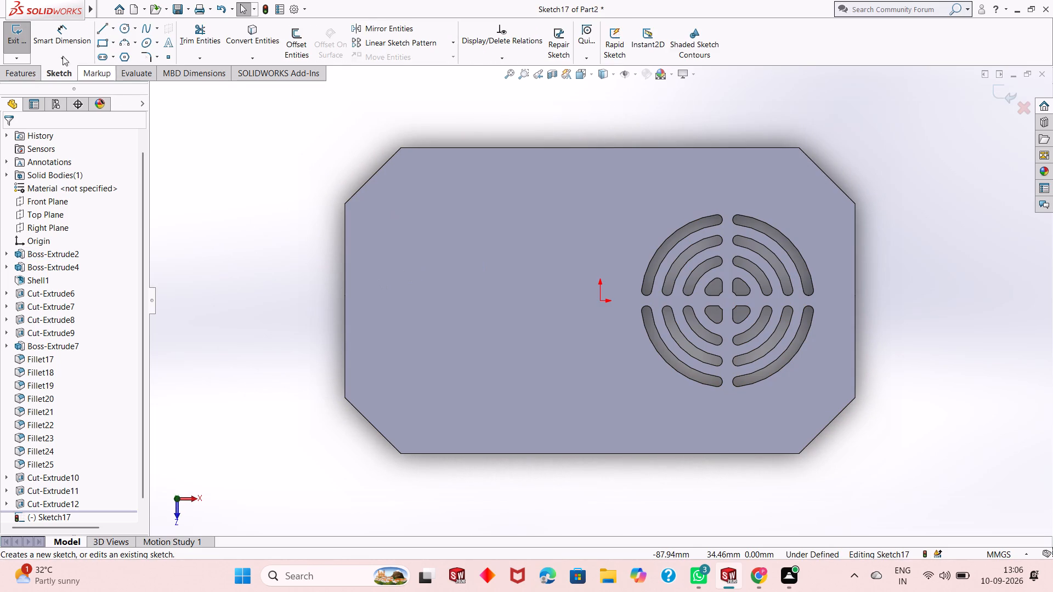
Draw a closed rectangle of lines, 25 mm long and 4 mm high, in the upper-left area of the plate's face.
{"action": "left_click", "coordinate": [101, 31]}
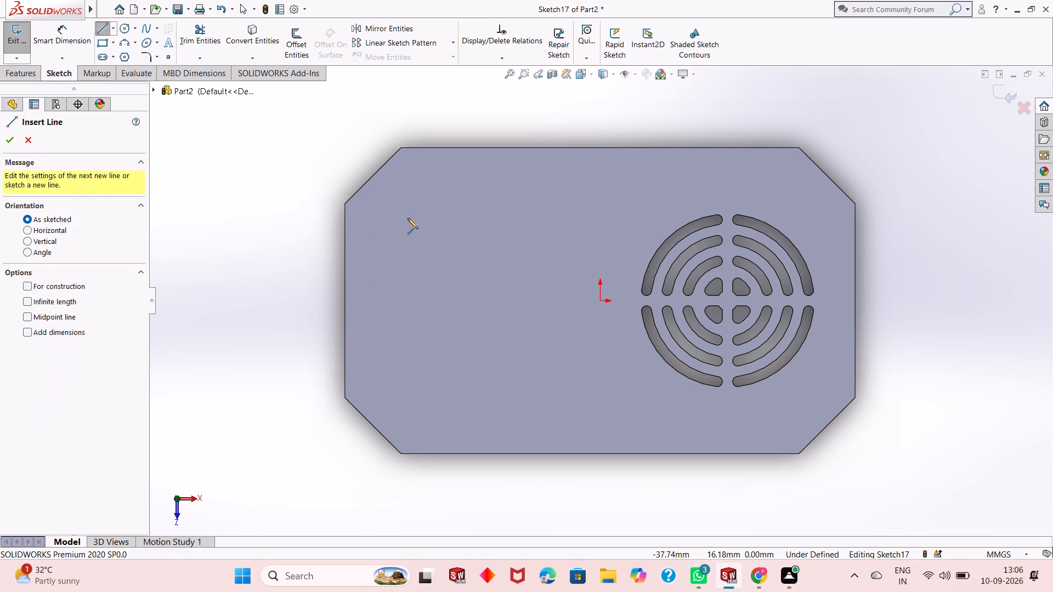
{"action": "left_click", "coordinate": [407, 218]}
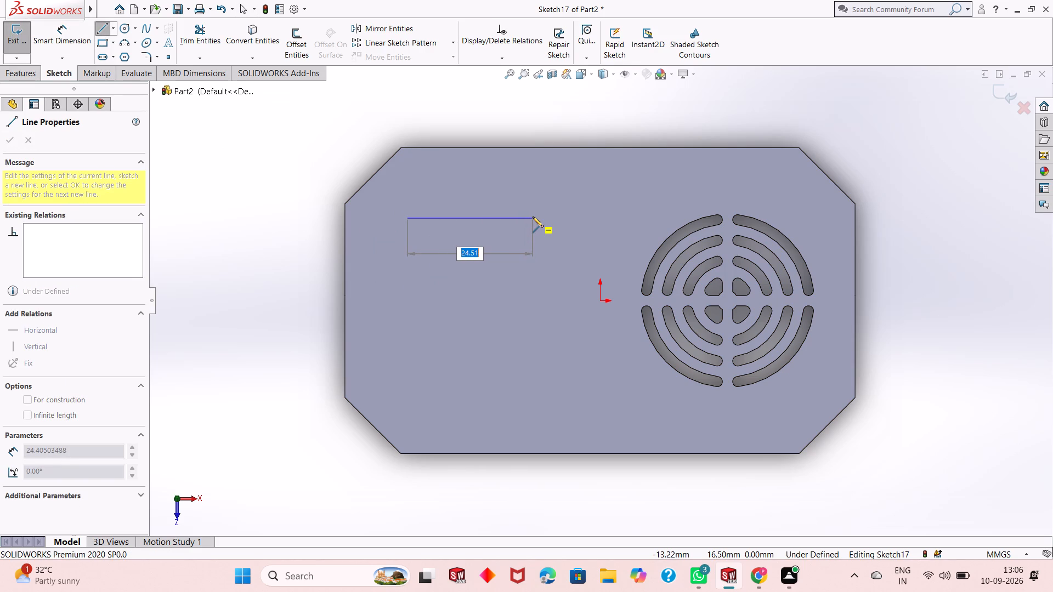
{"action": "type", "text": "25"}
{"action": "key", "text": "Return"}
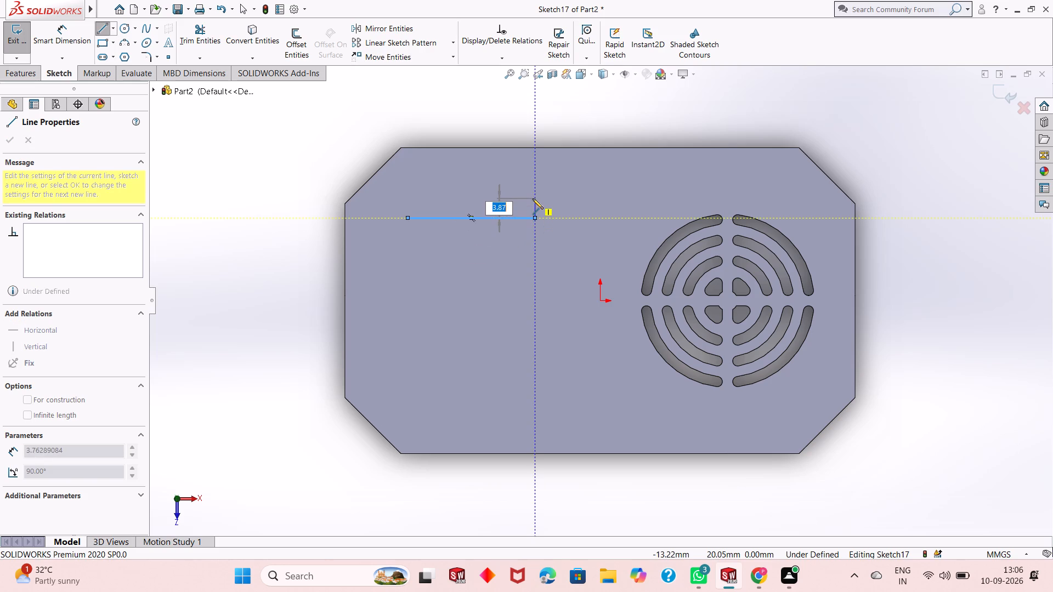
{"action": "key", "text": "4"}
{"action": "key", "text": "Return"}
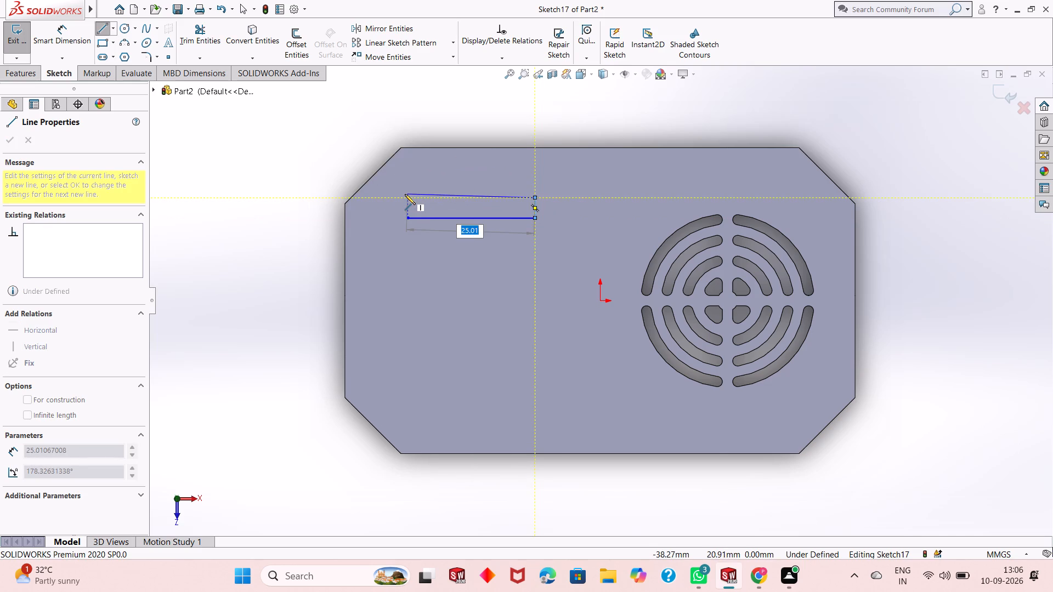
{"action": "left_click", "coordinate": [405, 198]}
{"action": "left_click", "coordinate": [409, 219]}
{"action": "key", "text": "Escape"}
{"action": "key", "text": "Escape"}
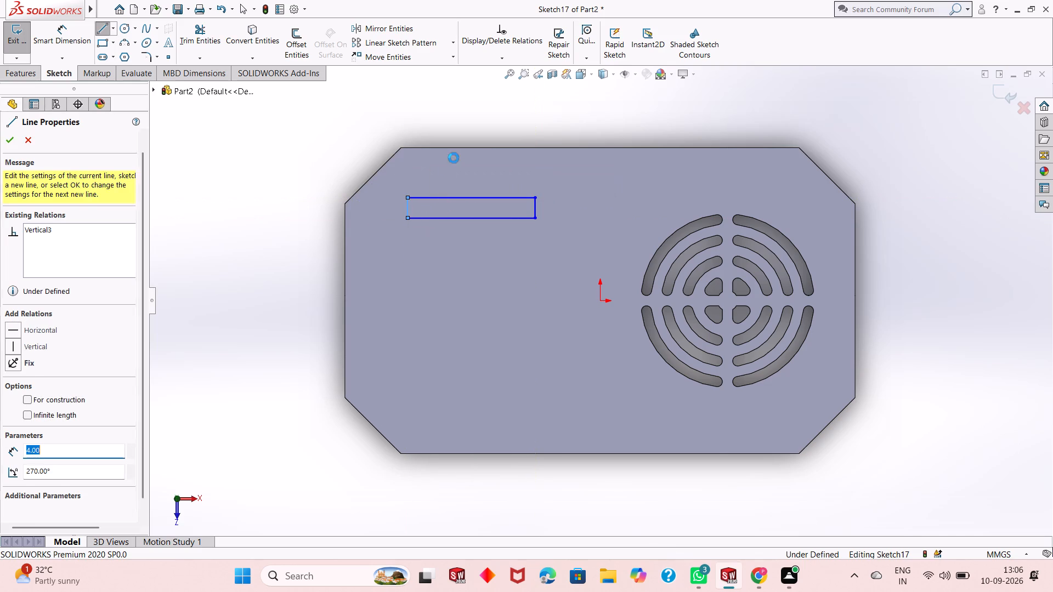
{"action": "key", "text": "Escape"}
{"action": "key", "text": "Escape"}
Dimension the rectangle's lower side at 25 mm and its right side at 4 mm.
{"action": "left_click", "coordinate": [48, 32]}
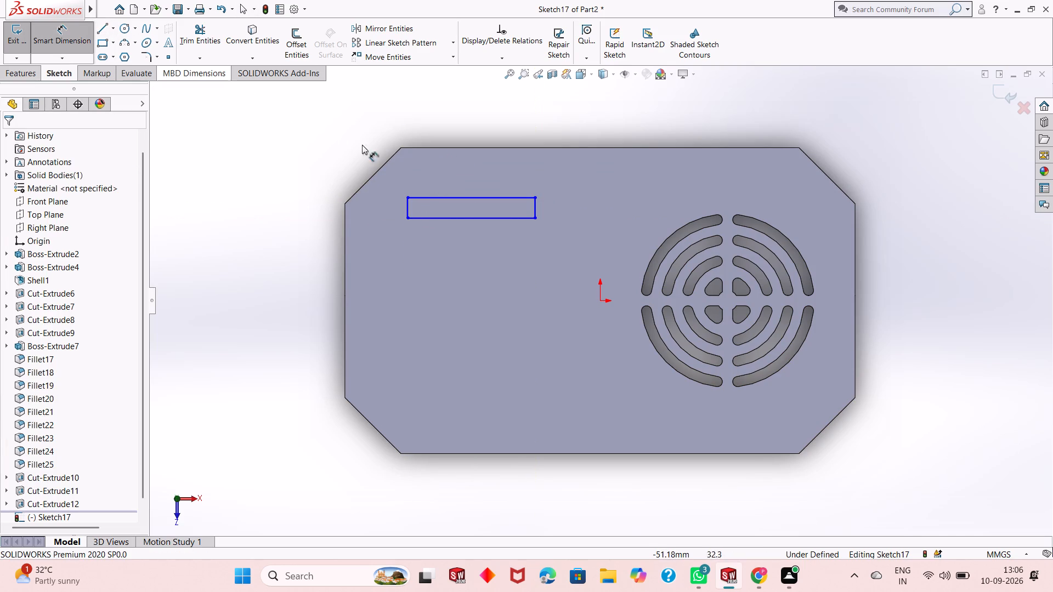
{"action": "left_click", "coordinate": [455, 217]}
{"action": "left_click", "coordinate": [454, 238]}
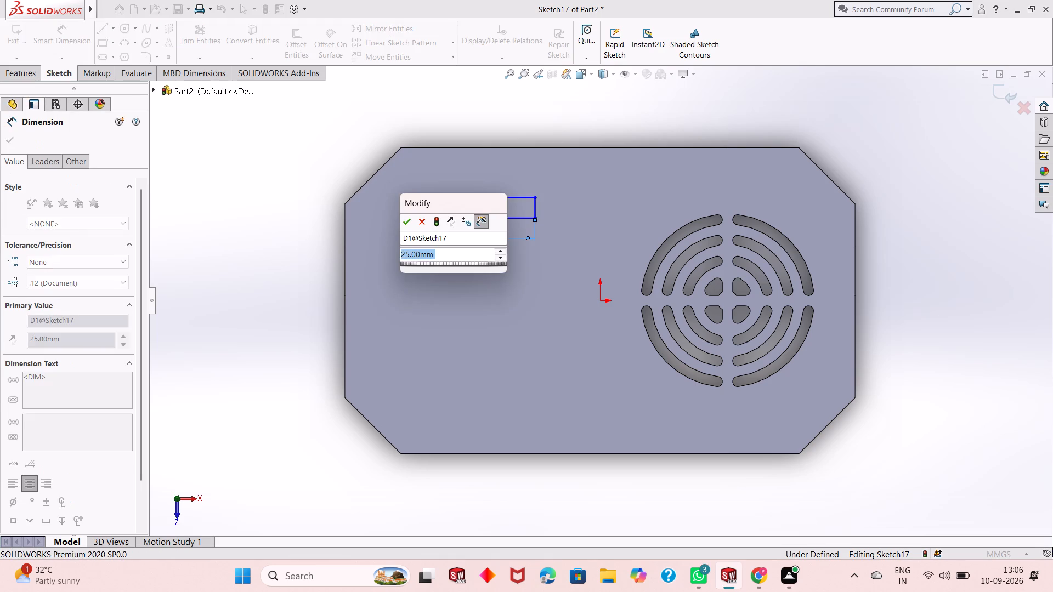
{"action": "left_click", "coordinate": [407, 226]}
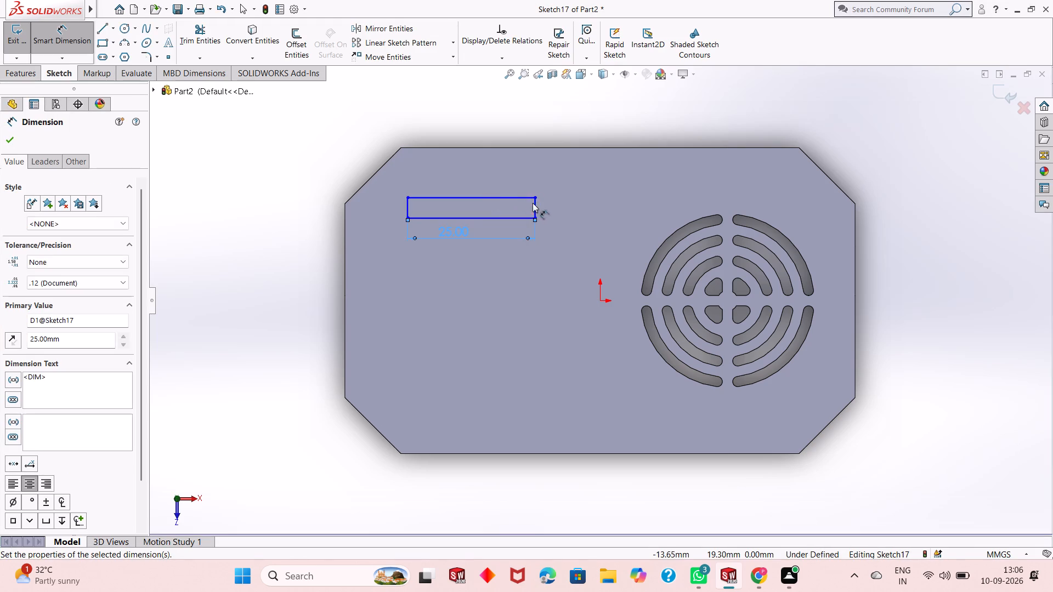
{"action": "left_click", "coordinate": [537, 208]}
{"action": "left_click", "coordinate": [571, 207]}
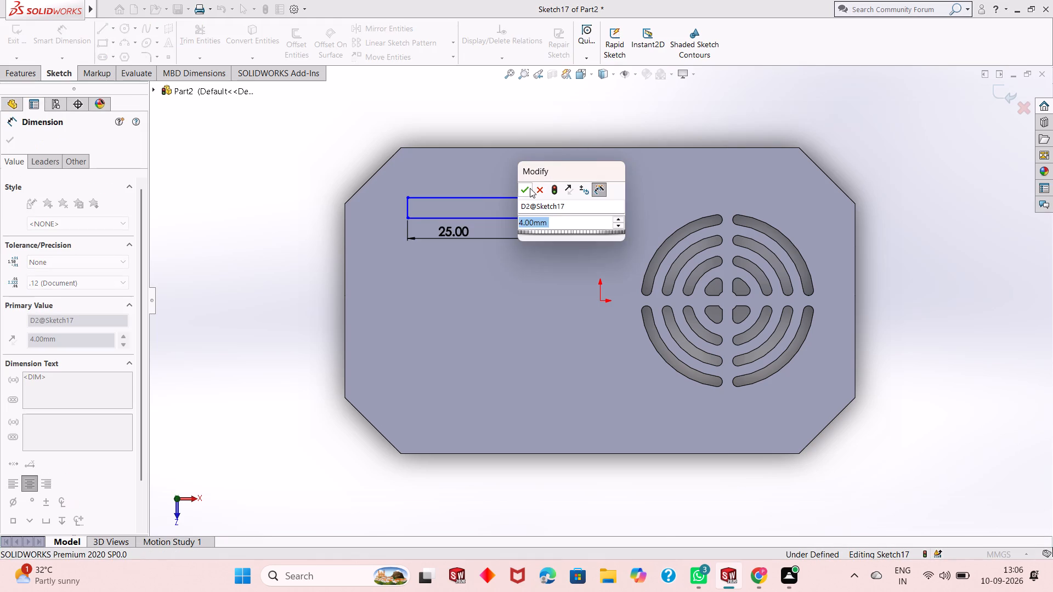
{"action": "left_click", "coordinate": [529, 189]}
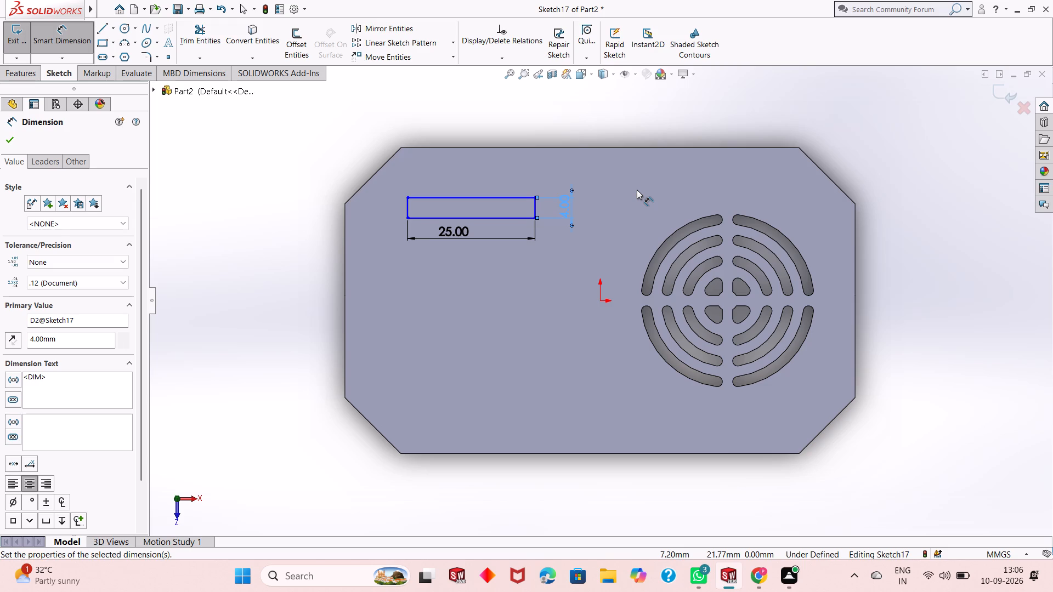
Dimension the midpoint of the rectangle's lower side 25 mm from the plate's left edge.
{"action": "scroll", "coordinate": [616, 204], "scroll_direction": "up", "scroll_amount": 1}
{"action": "scroll", "coordinate": [616, 204], "scroll_direction": "down", "scroll_amount": 2}
{"action": "scroll", "coordinate": [616, 204], "scroll_direction": "up", "scroll_amount": 1}
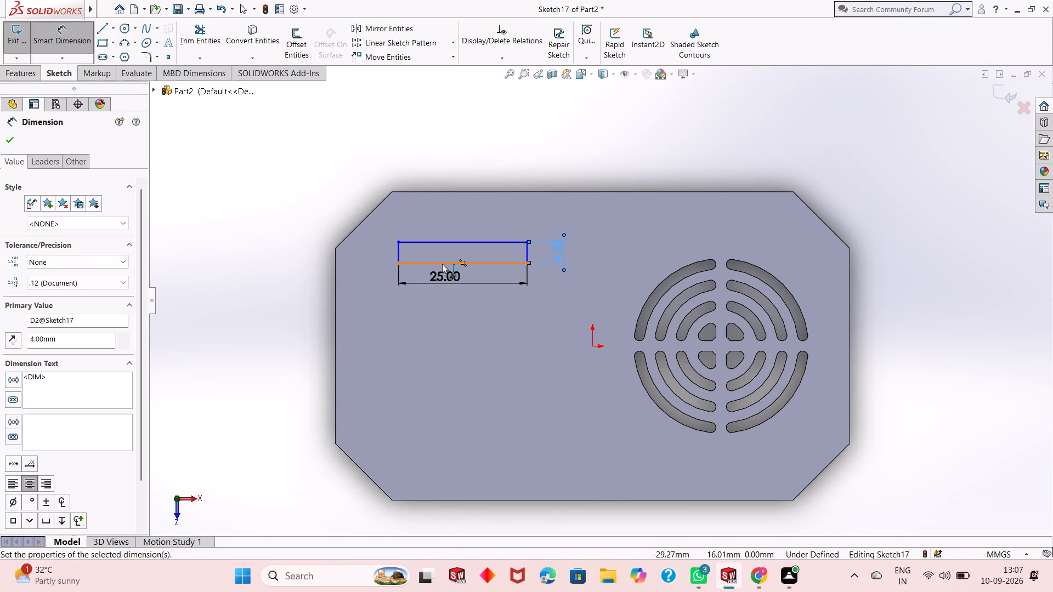
{"action": "left_click", "coordinate": [461, 264]}
{"action": "left_click", "coordinate": [335, 341]}
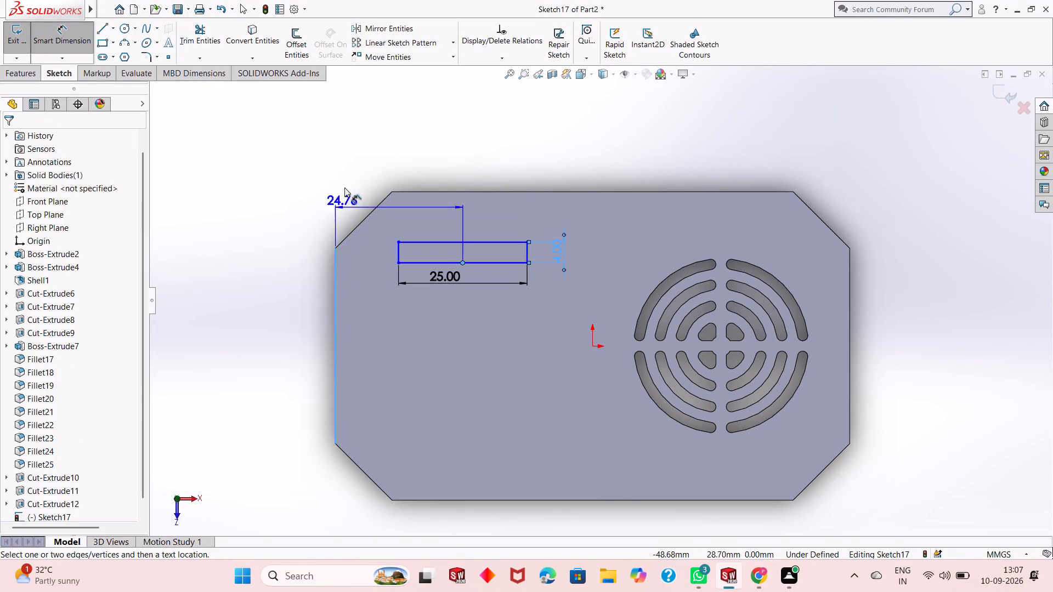
{"action": "left_click", "coordinate": [366, 107]}
{"action": "type", "text": "25"}
{"action": "key", "text": "Return"}
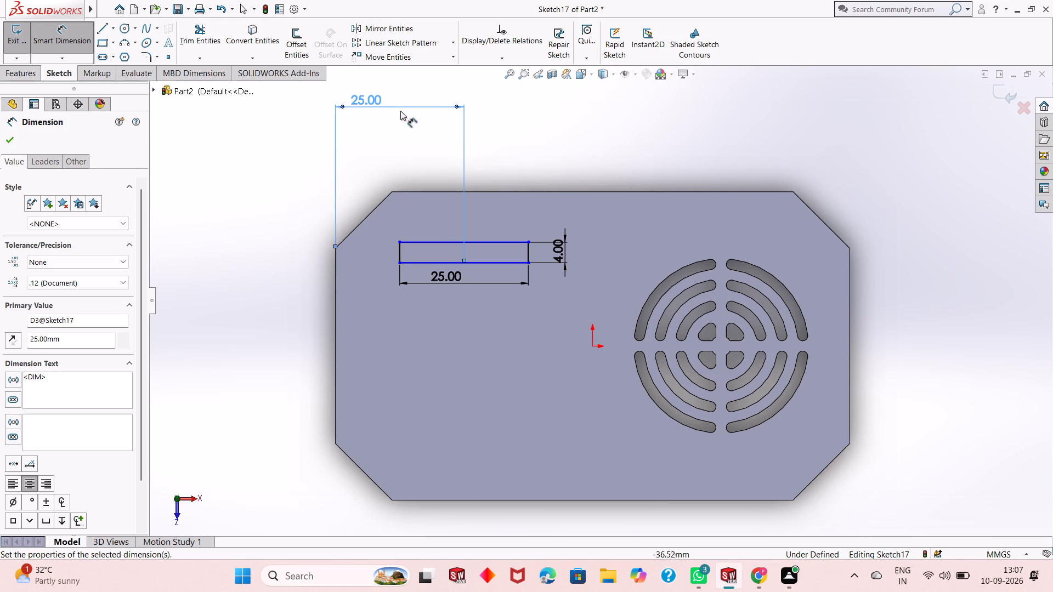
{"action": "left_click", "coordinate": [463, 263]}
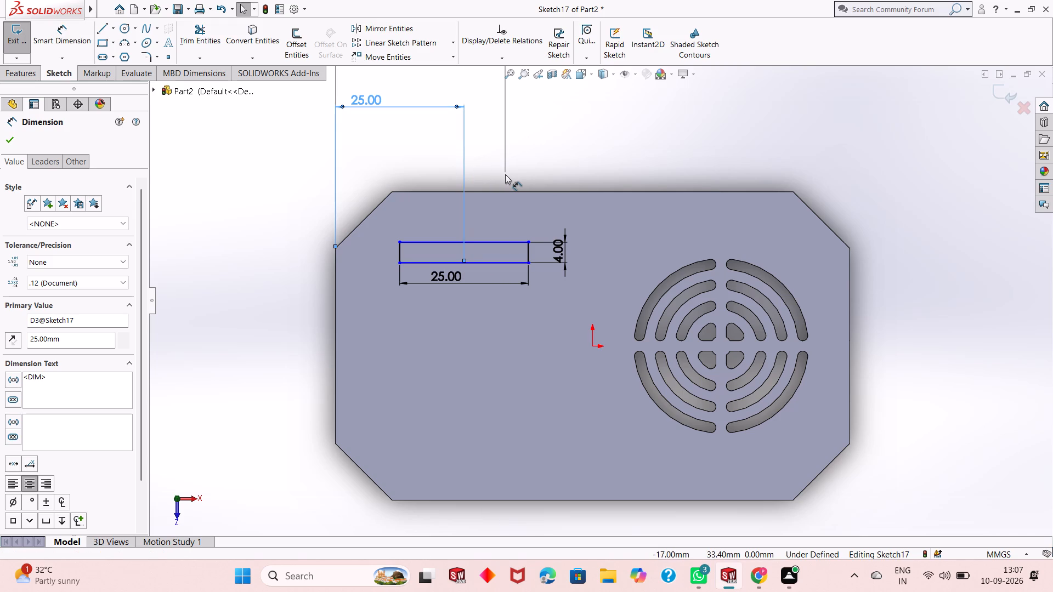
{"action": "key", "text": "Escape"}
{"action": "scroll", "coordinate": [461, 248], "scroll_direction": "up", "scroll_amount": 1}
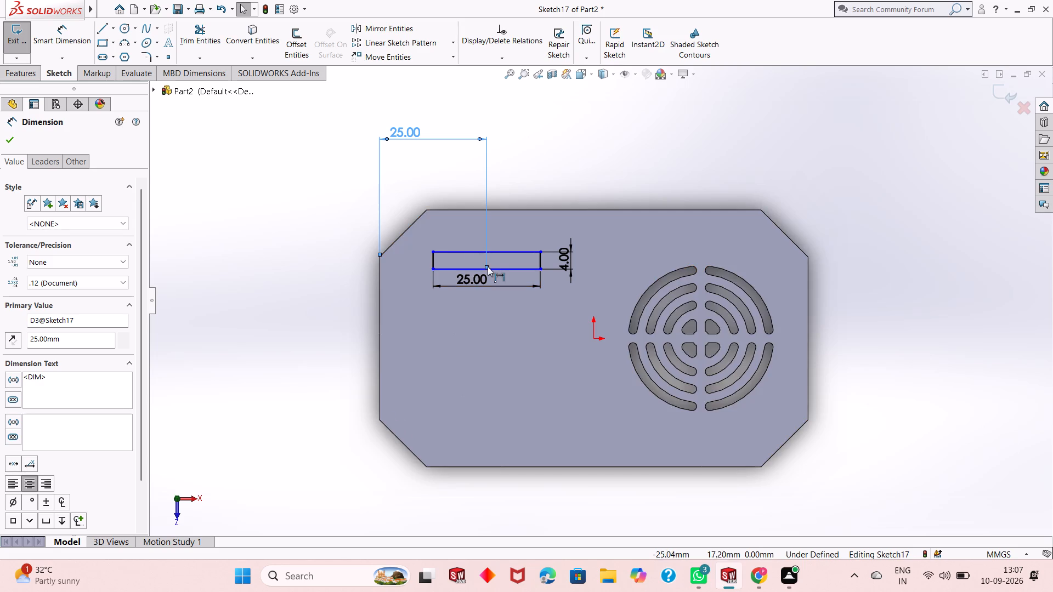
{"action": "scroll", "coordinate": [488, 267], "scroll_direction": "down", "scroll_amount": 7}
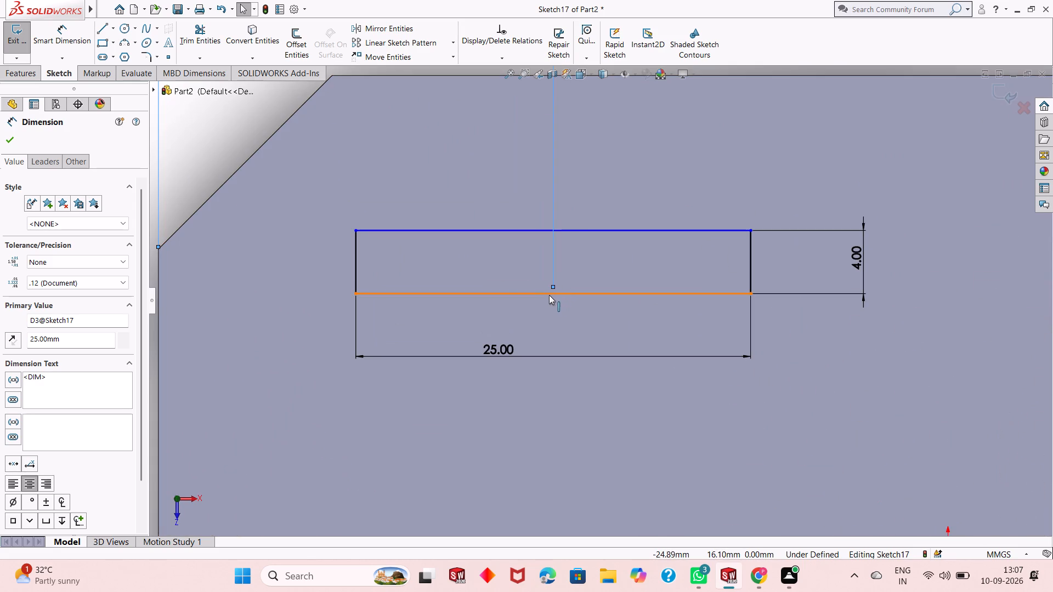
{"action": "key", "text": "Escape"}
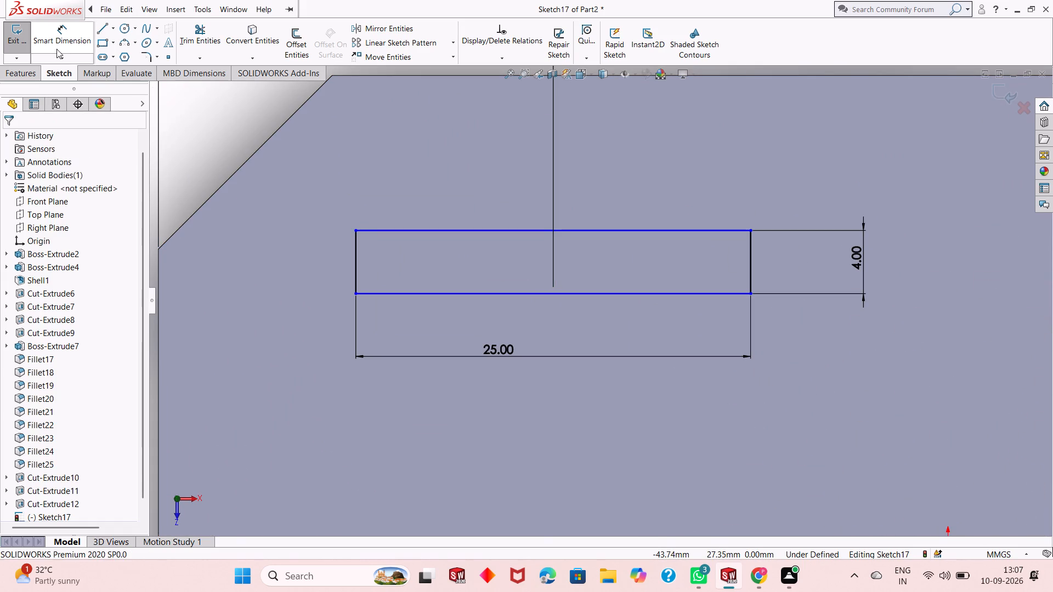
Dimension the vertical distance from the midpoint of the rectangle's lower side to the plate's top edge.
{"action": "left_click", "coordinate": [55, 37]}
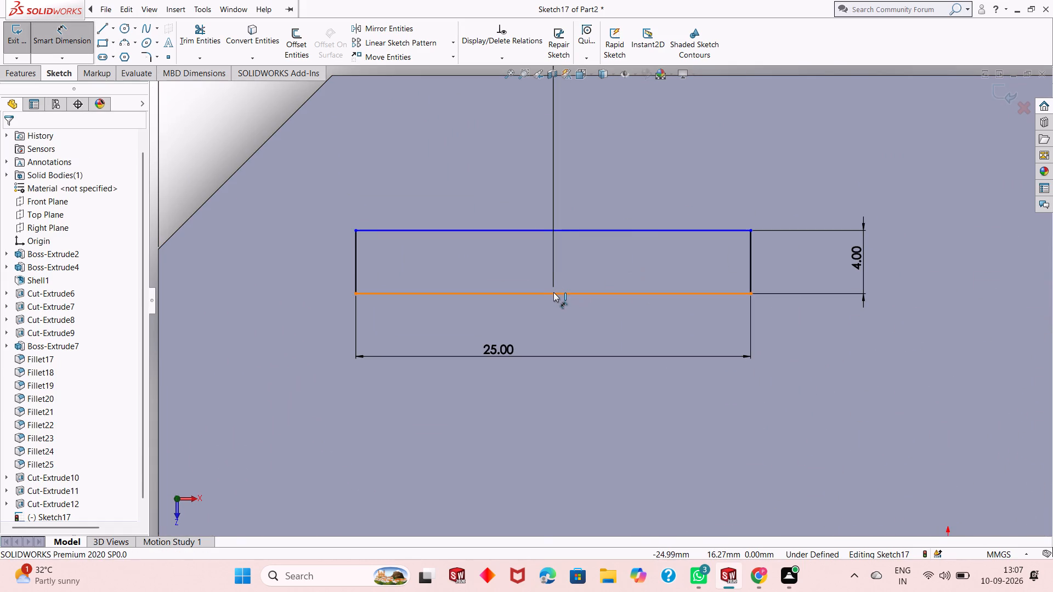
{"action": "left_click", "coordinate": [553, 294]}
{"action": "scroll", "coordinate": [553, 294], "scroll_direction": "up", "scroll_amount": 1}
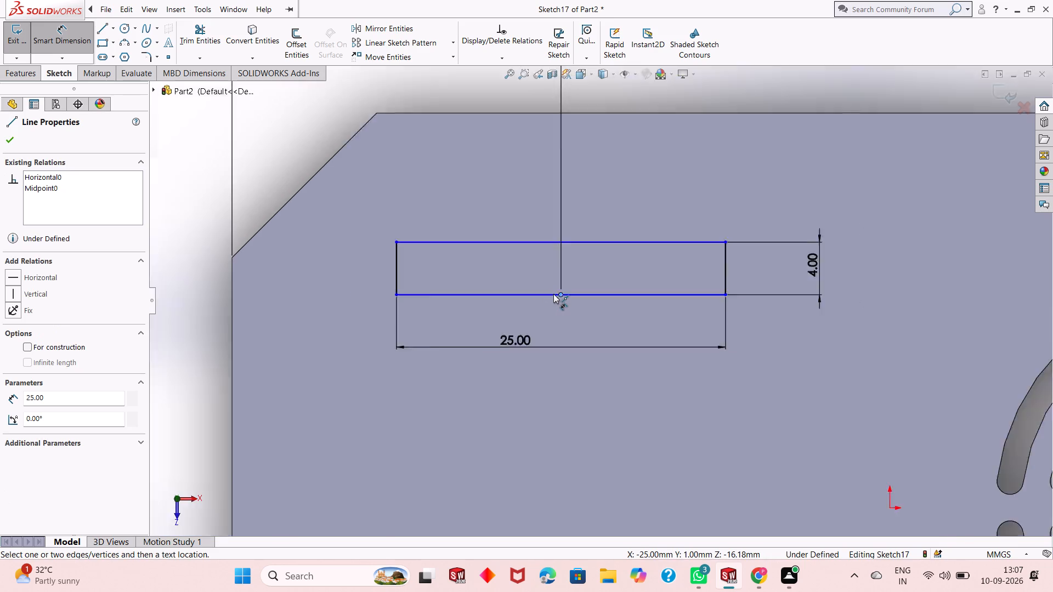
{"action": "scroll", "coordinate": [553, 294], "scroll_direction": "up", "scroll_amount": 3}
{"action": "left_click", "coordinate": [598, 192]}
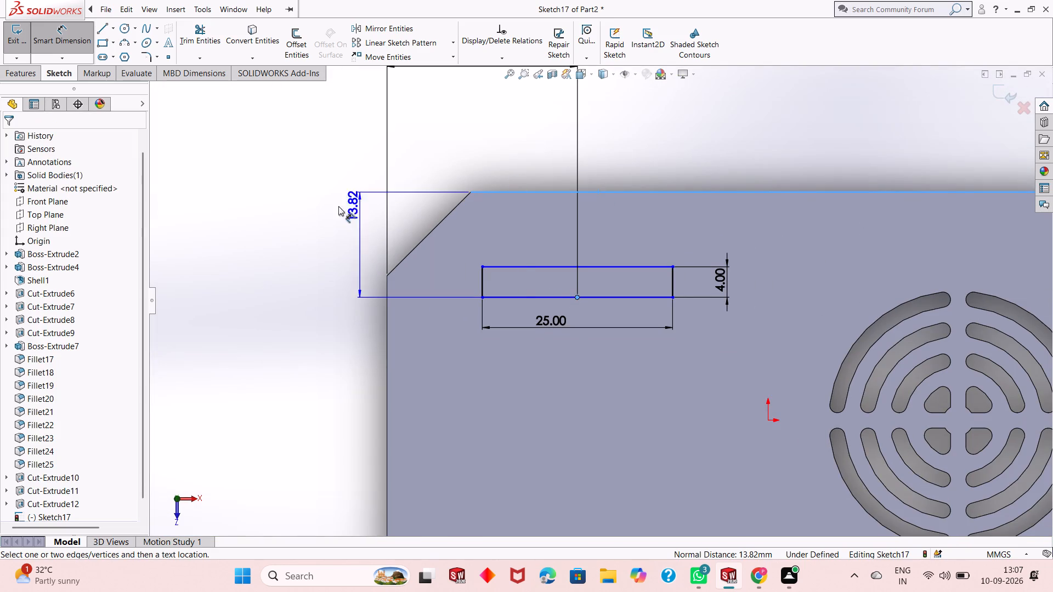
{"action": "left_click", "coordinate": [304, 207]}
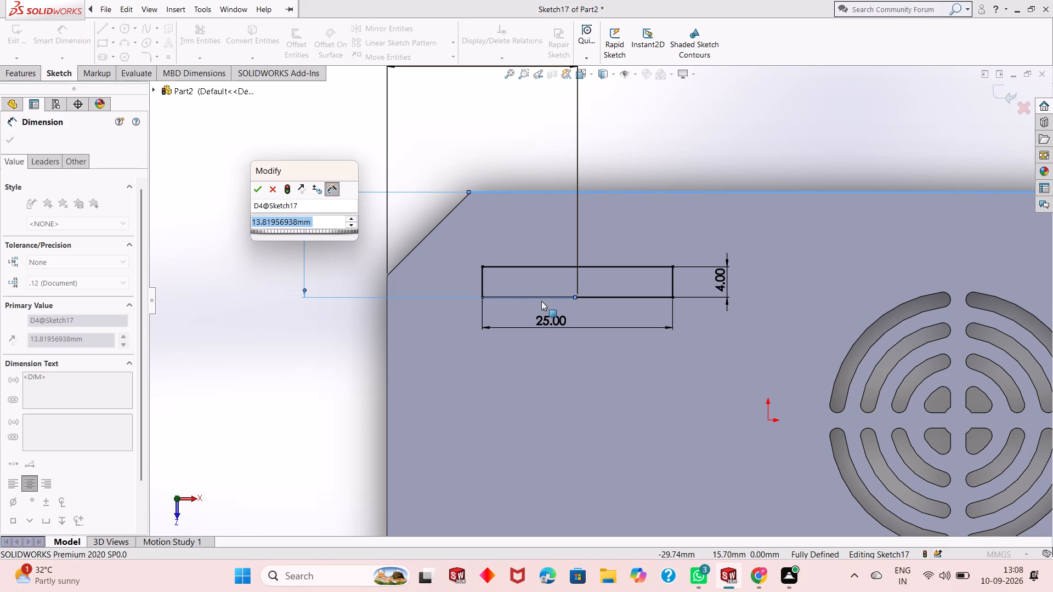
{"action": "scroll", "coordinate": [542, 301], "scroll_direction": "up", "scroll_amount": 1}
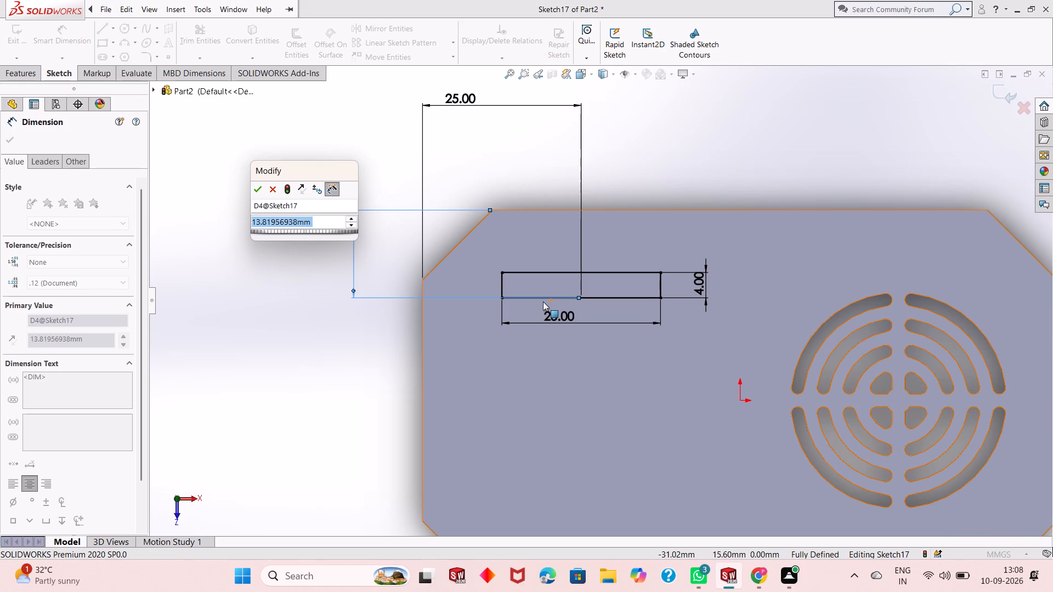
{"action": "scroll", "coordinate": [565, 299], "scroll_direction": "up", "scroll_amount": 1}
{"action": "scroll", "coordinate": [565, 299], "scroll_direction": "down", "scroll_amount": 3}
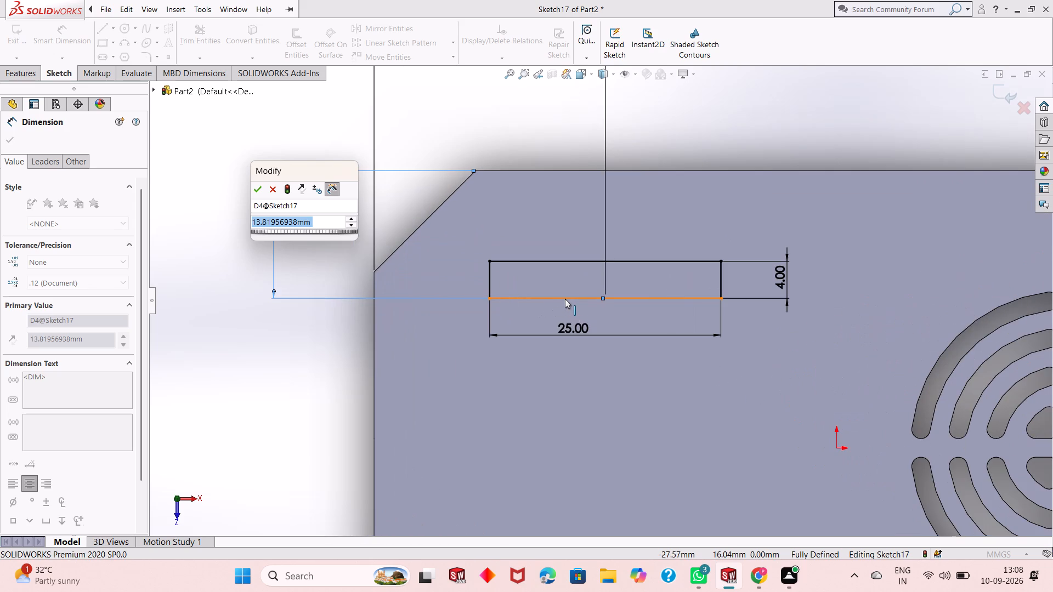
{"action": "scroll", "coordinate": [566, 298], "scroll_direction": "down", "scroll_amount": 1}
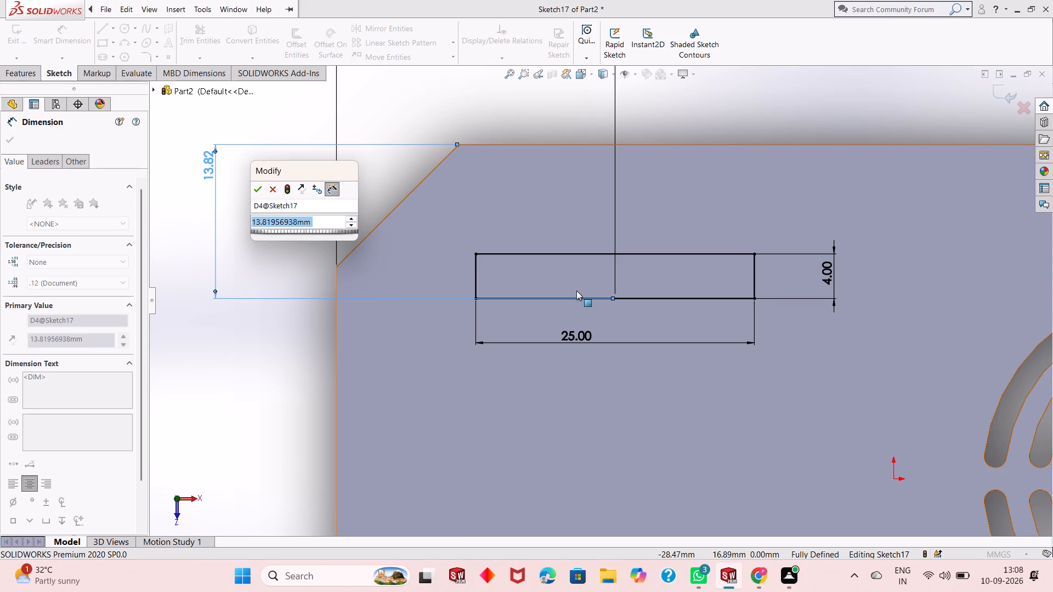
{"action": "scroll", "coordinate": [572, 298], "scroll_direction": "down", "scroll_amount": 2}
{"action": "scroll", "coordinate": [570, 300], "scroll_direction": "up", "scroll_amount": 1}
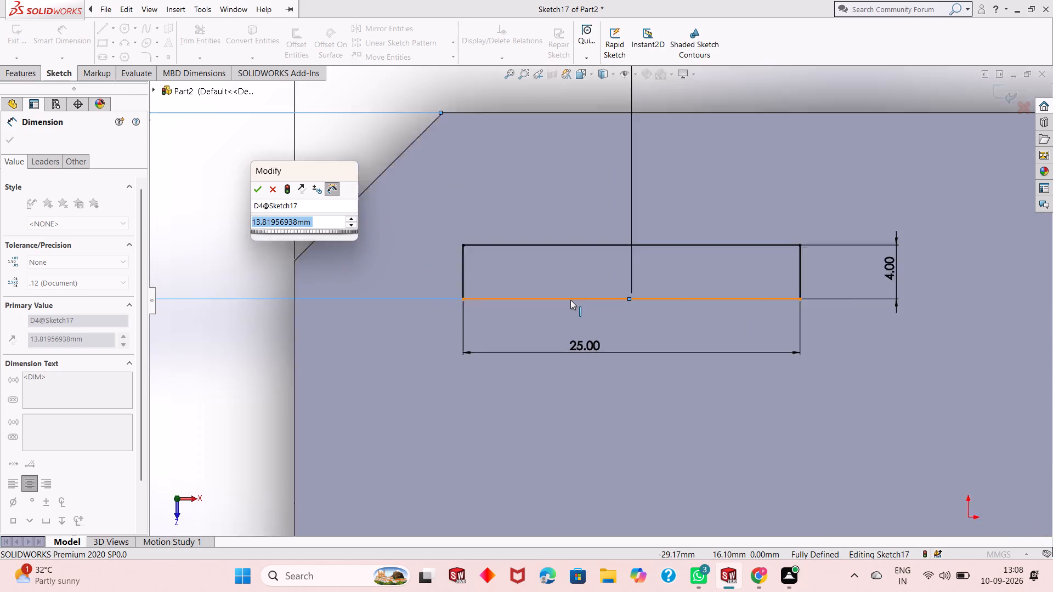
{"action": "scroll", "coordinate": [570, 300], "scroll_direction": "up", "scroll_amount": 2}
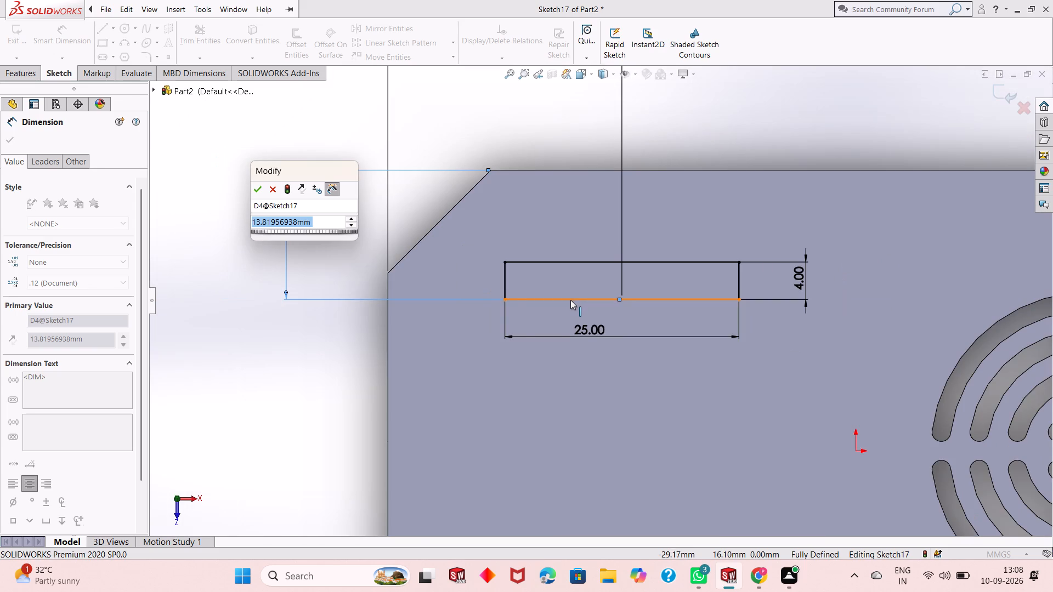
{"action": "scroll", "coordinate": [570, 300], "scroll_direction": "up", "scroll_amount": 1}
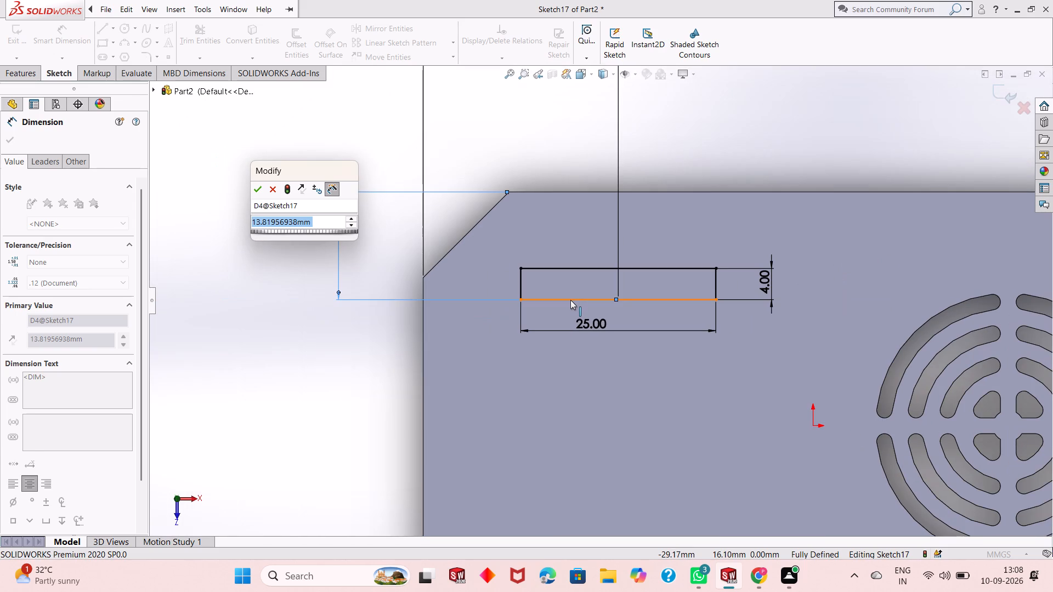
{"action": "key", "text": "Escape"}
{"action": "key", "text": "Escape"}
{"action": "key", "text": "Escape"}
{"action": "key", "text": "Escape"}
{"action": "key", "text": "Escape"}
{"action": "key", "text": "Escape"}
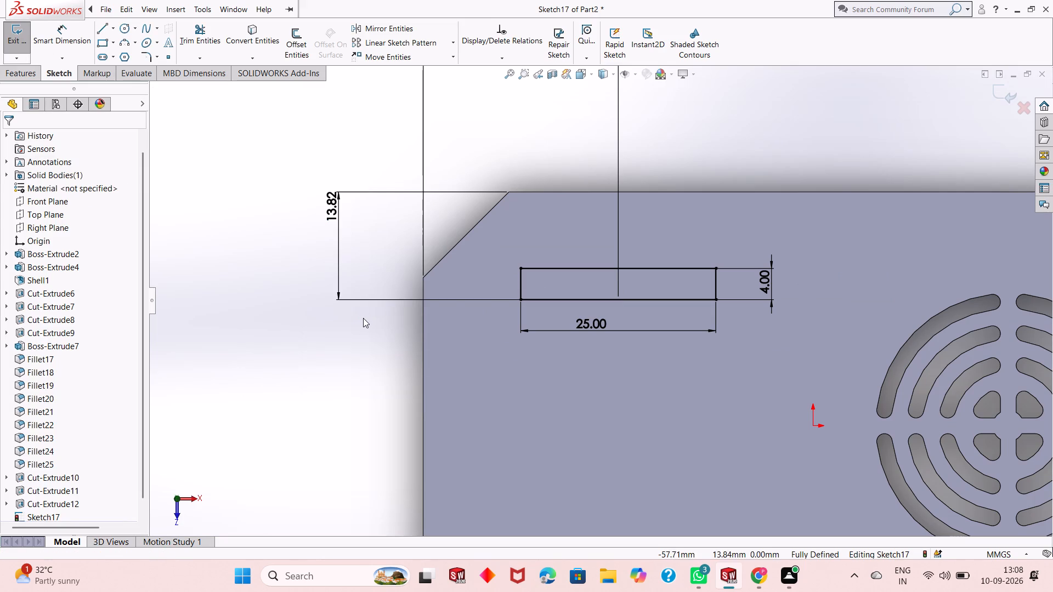
Undo the rectangle's vertical and horizontal position dimensions and its 4 mm height dimension.
{"action": "key", "text": "ctrl+z"}
{"action": "key", "text": "ctrl+z"}
{"action": "key", "text": "ctrl+z"}
{"action": "key", "text": "ctrl+z"}
{"action": "key", "text": "ctrl+z"}
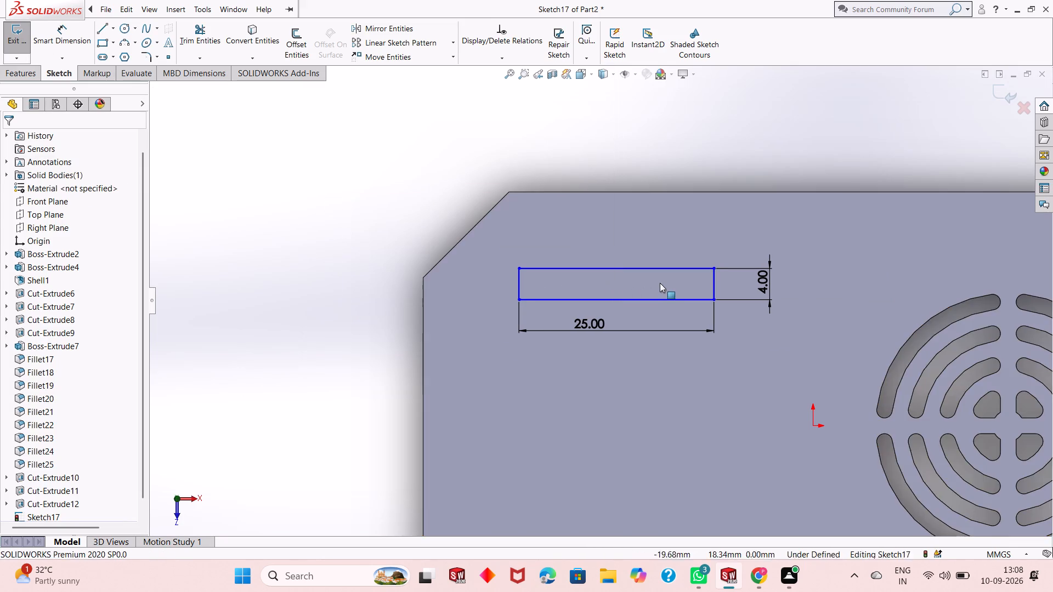
{"action": "key", "text": "ctrl+z"}
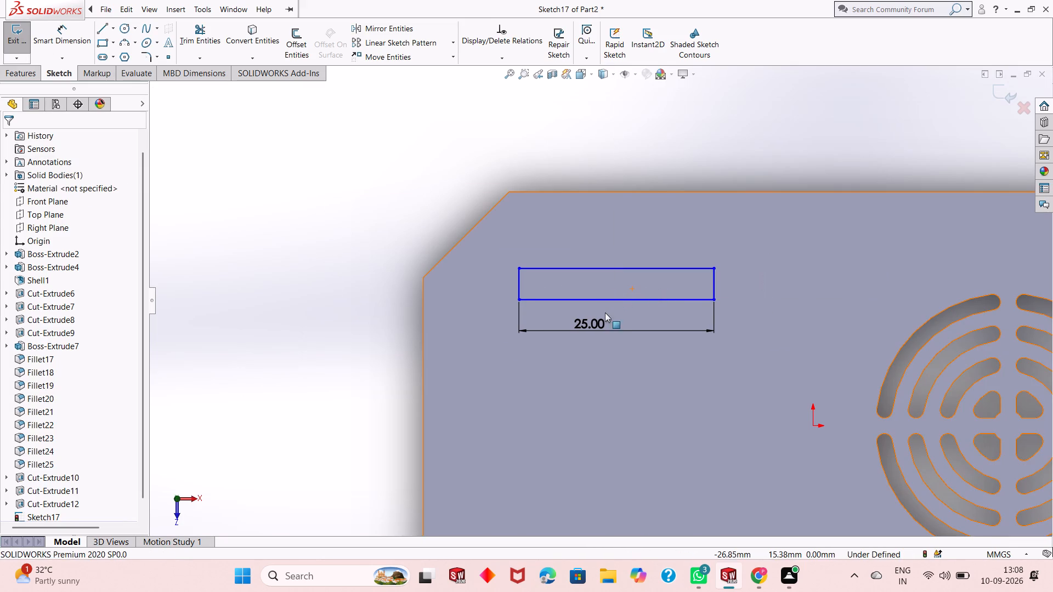
Set the length dimension of the rectangle's lower side to 24 mm.
{"action": "double_click", "coordinate": [595, 325]}
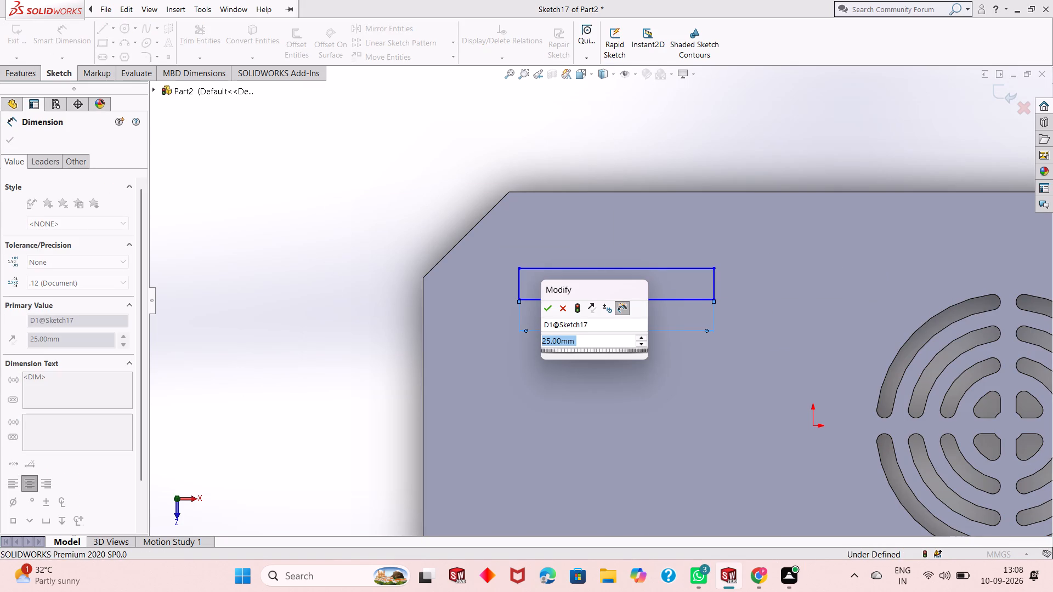
{"action": "type", "text": "24"}
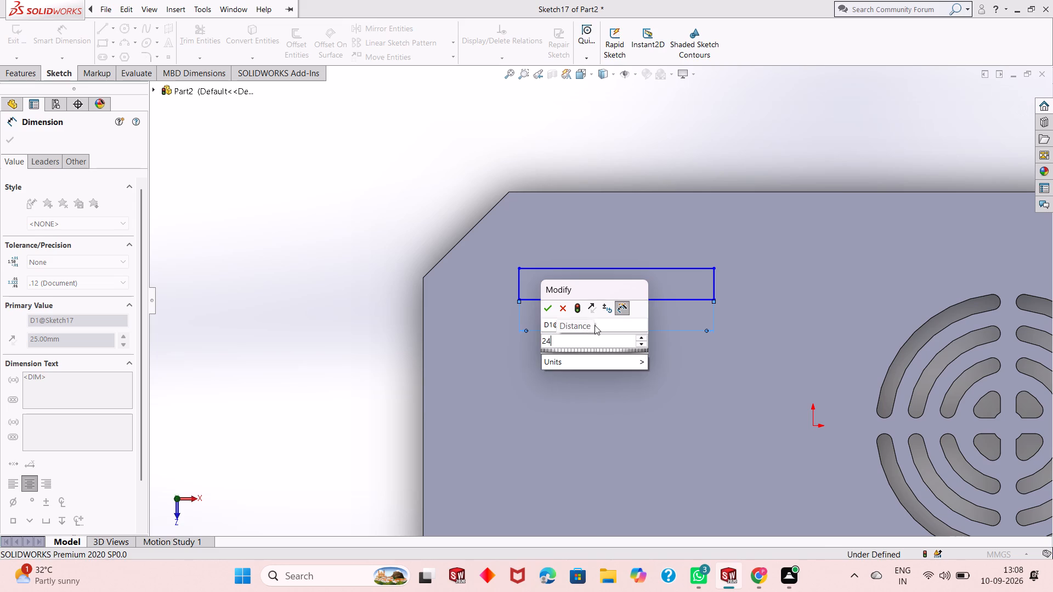
{"action": "key", "text": "Return"}
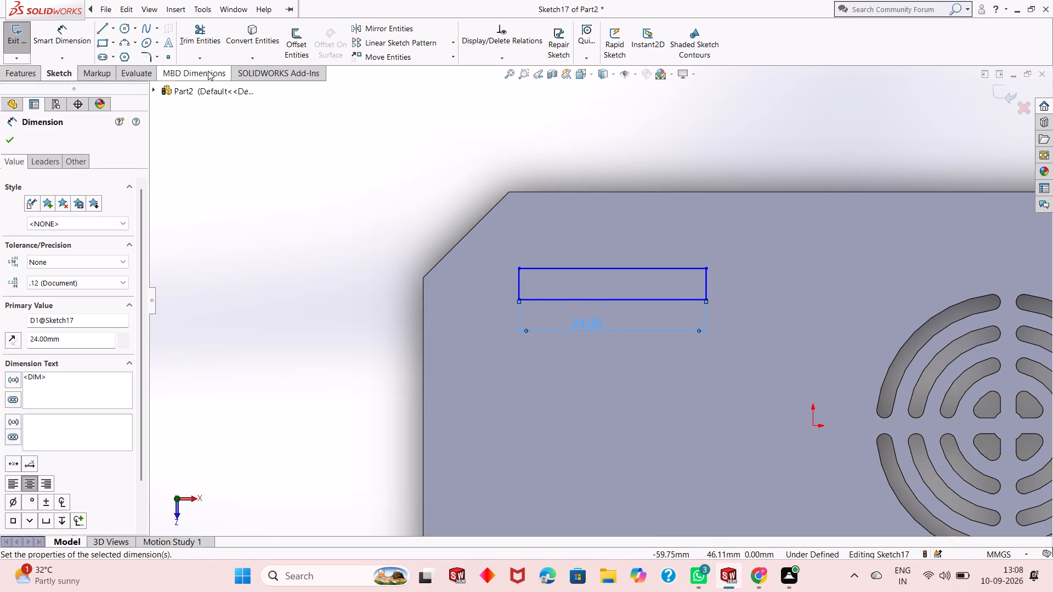
Dimension the rectangle's right side at 4 mm.
{"action": "left_click", "coordinate": [46, 32]}
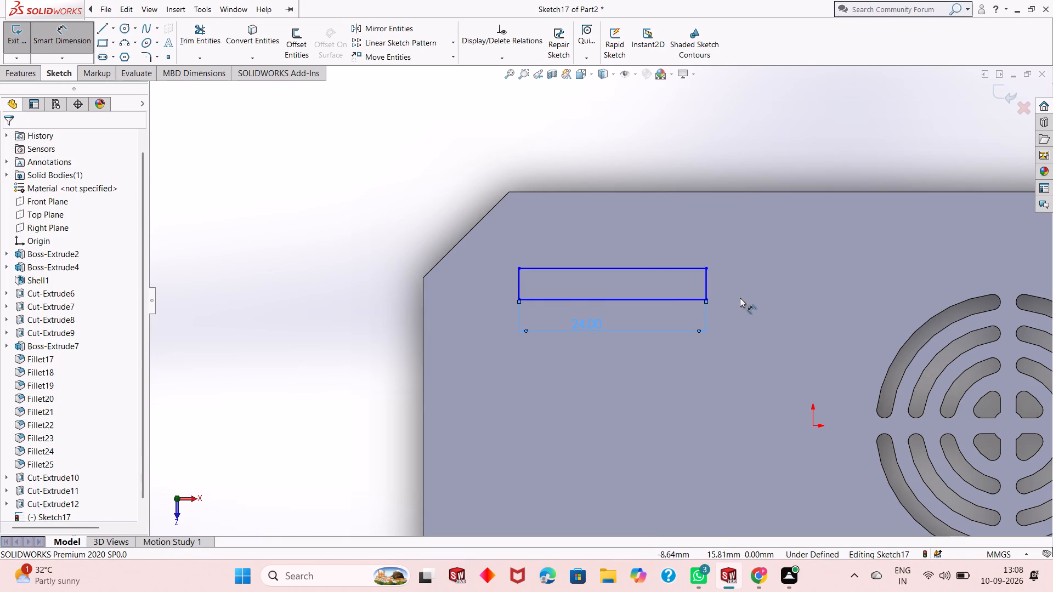
{"action": "left_click", "coordinate": [704, 283]}
{"action": "left_click", "coordinate": [737, 285]}
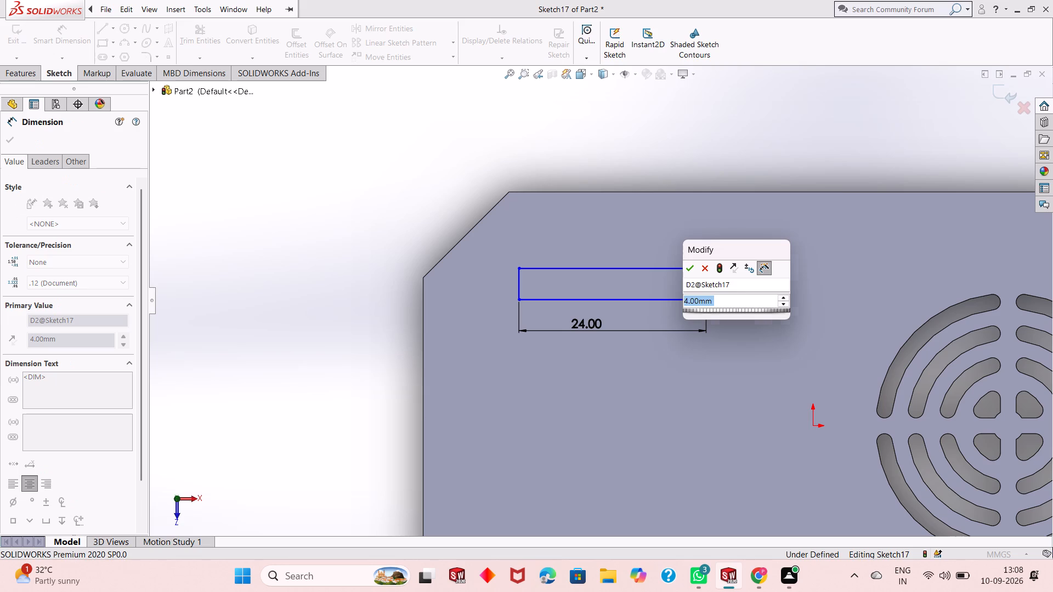
{"action": "key", "text": "4"}
{"action": "key", "text": "Return"}
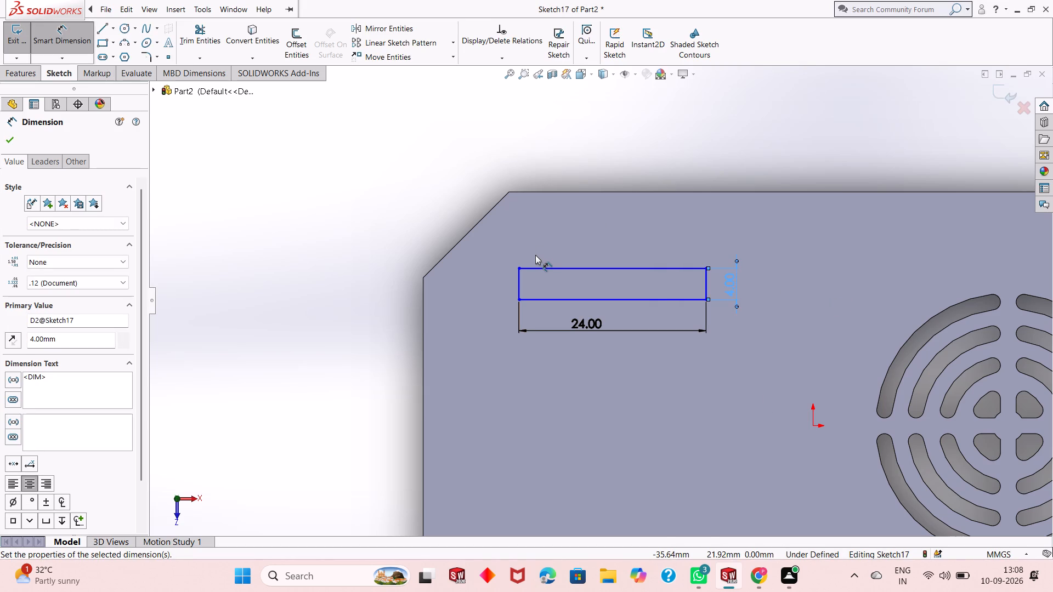
{"action": "key", "text": "Escape"}
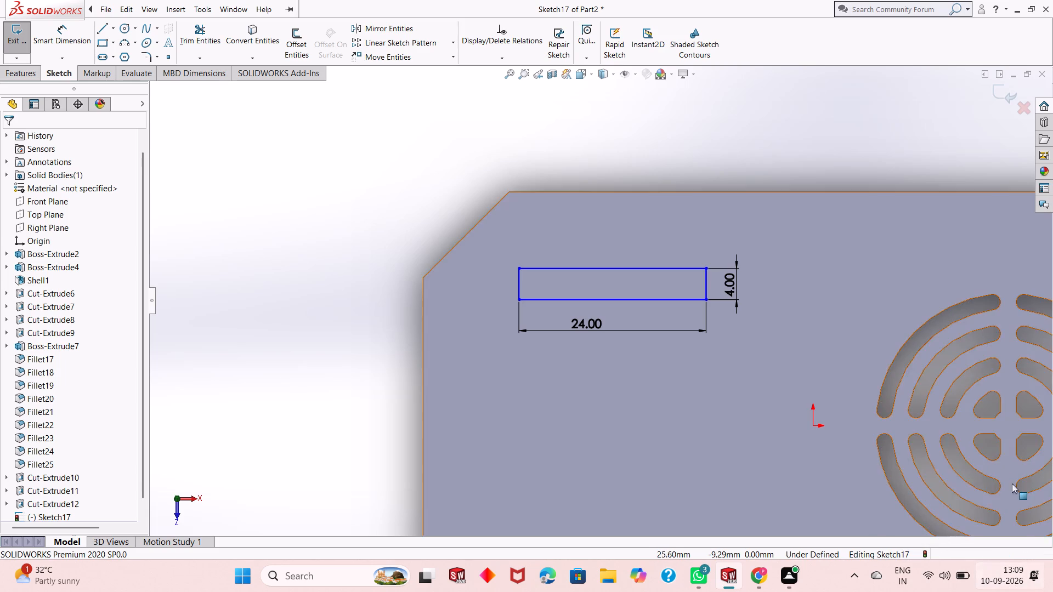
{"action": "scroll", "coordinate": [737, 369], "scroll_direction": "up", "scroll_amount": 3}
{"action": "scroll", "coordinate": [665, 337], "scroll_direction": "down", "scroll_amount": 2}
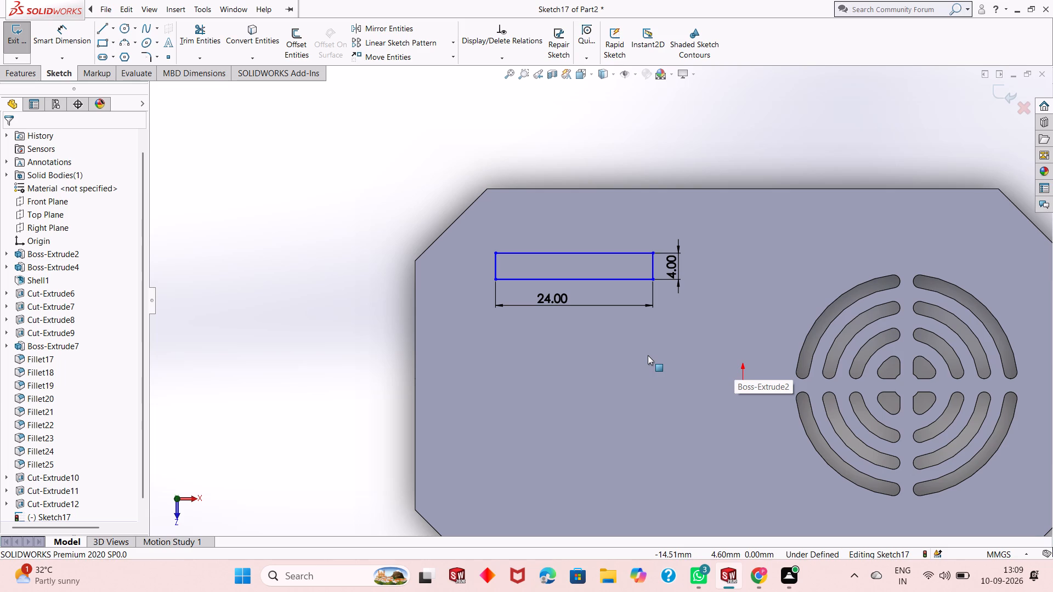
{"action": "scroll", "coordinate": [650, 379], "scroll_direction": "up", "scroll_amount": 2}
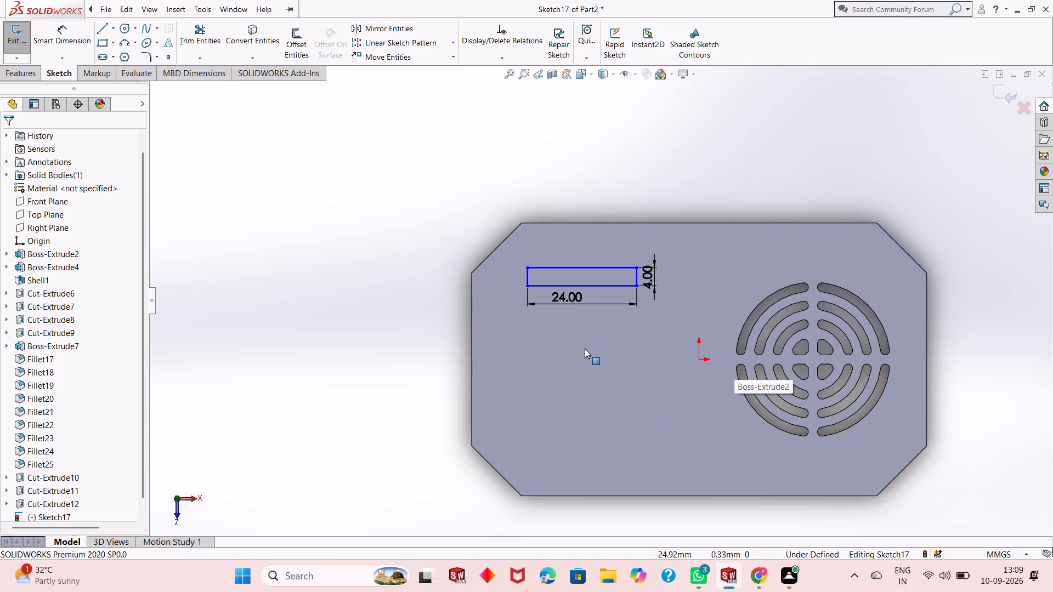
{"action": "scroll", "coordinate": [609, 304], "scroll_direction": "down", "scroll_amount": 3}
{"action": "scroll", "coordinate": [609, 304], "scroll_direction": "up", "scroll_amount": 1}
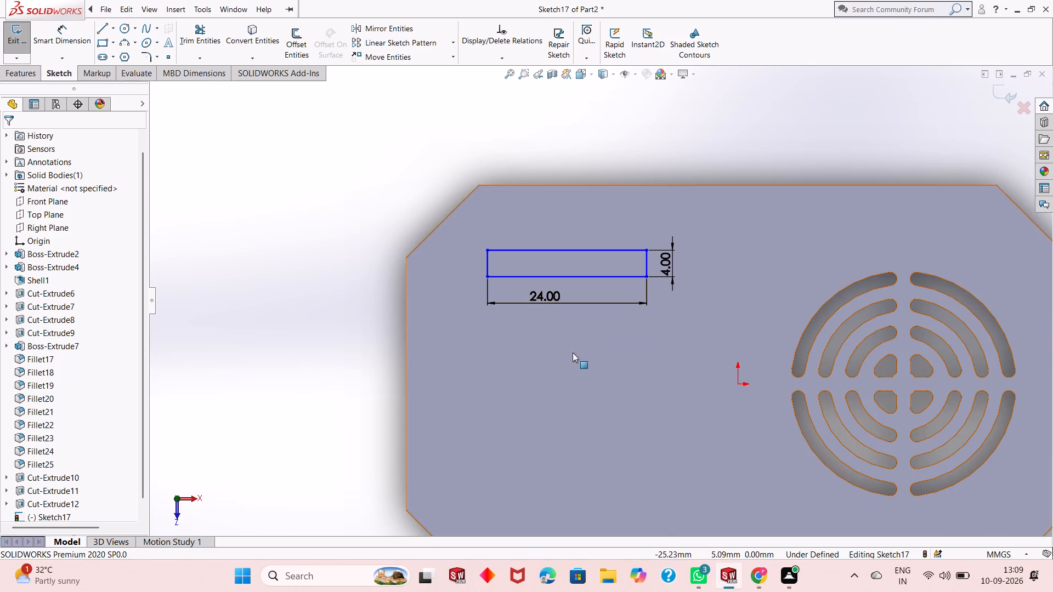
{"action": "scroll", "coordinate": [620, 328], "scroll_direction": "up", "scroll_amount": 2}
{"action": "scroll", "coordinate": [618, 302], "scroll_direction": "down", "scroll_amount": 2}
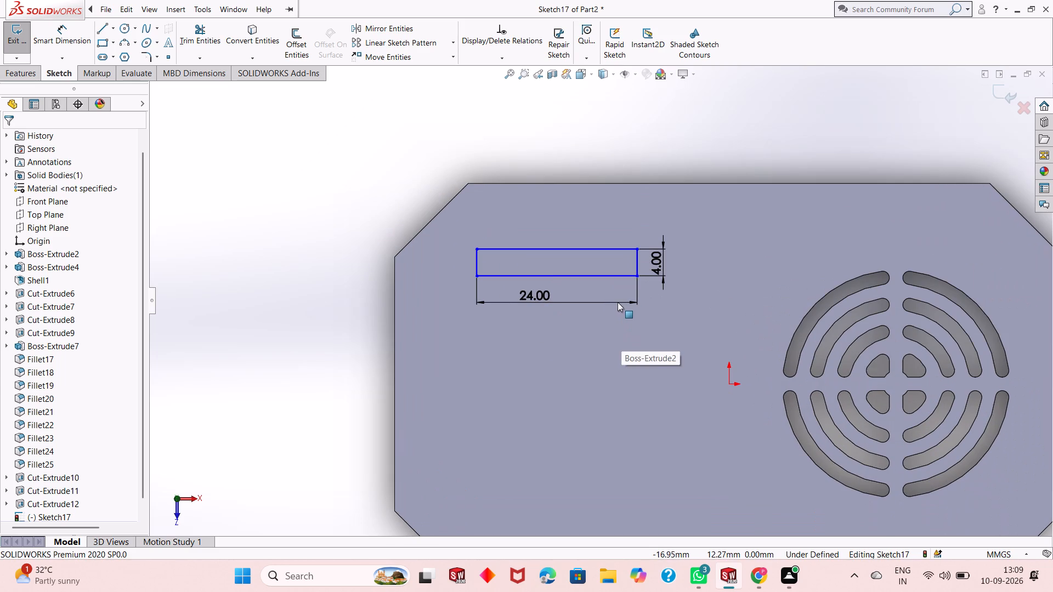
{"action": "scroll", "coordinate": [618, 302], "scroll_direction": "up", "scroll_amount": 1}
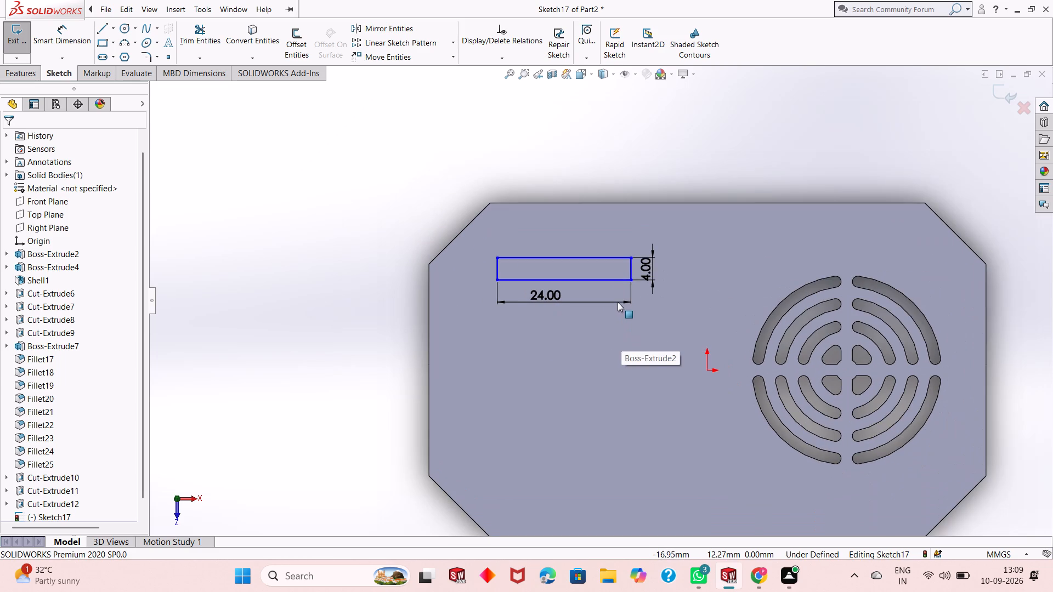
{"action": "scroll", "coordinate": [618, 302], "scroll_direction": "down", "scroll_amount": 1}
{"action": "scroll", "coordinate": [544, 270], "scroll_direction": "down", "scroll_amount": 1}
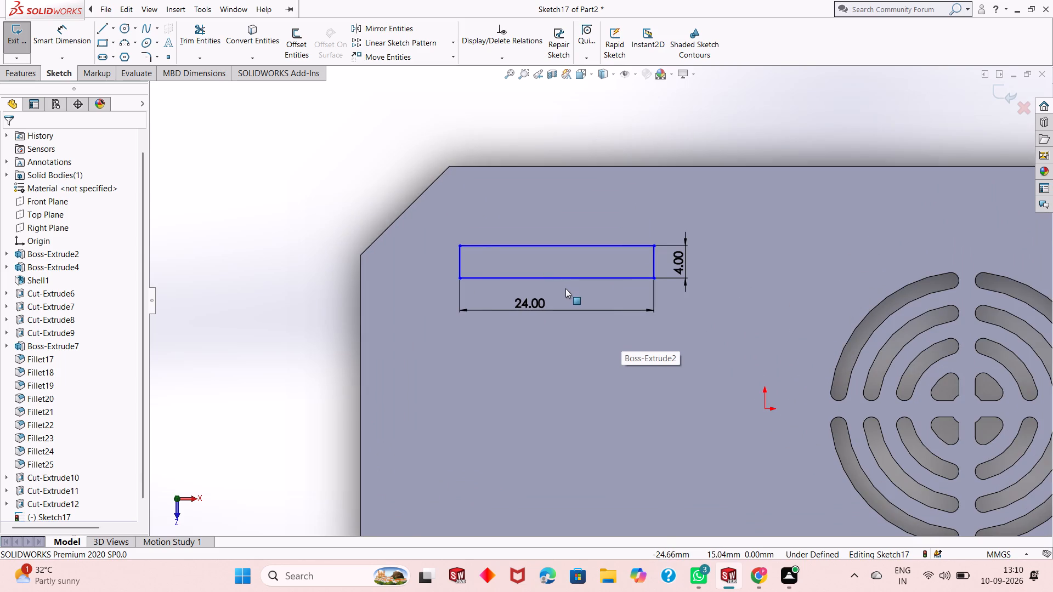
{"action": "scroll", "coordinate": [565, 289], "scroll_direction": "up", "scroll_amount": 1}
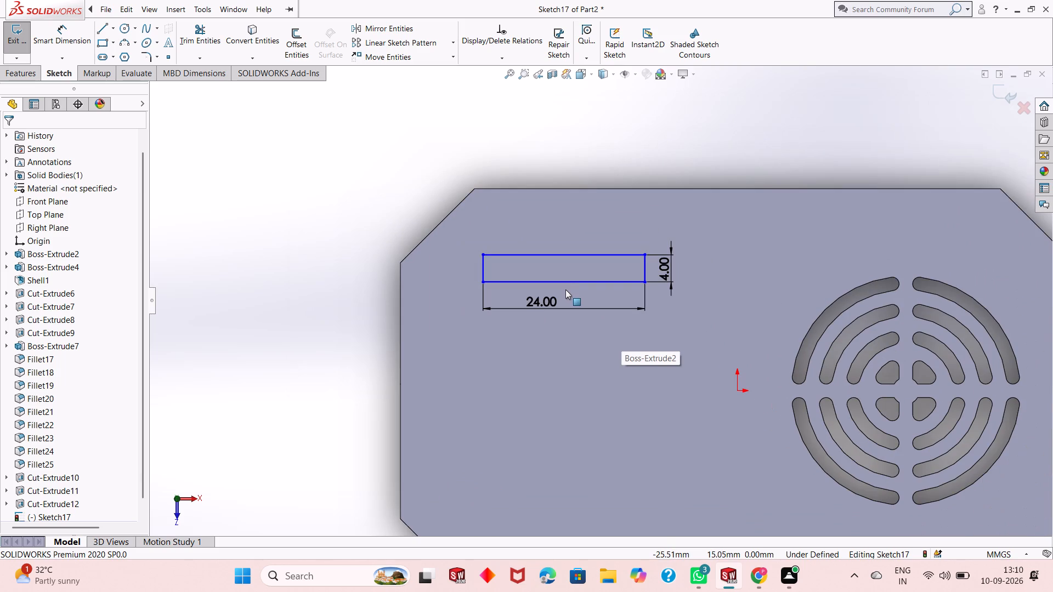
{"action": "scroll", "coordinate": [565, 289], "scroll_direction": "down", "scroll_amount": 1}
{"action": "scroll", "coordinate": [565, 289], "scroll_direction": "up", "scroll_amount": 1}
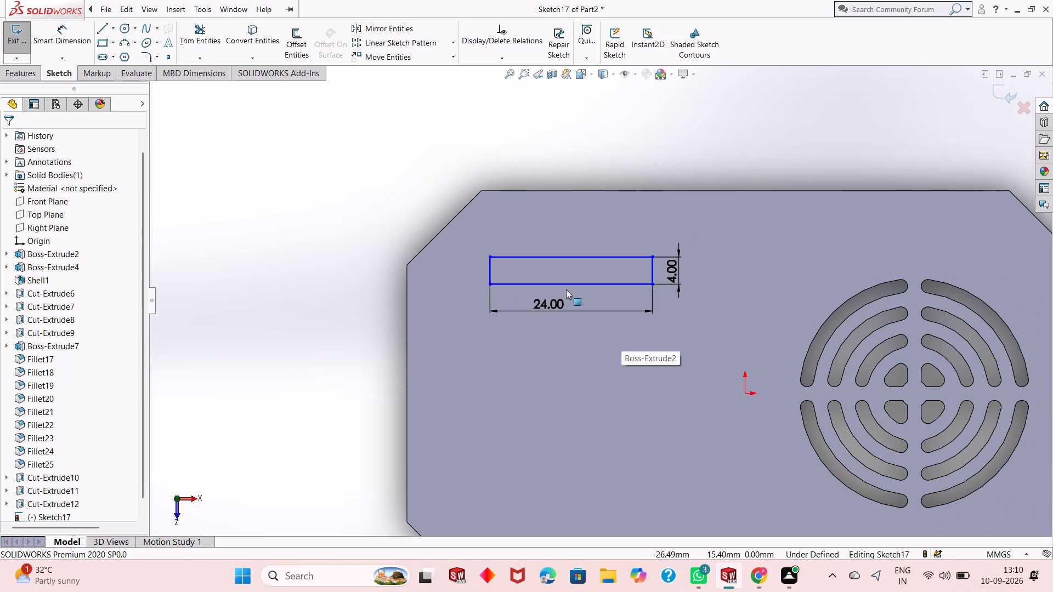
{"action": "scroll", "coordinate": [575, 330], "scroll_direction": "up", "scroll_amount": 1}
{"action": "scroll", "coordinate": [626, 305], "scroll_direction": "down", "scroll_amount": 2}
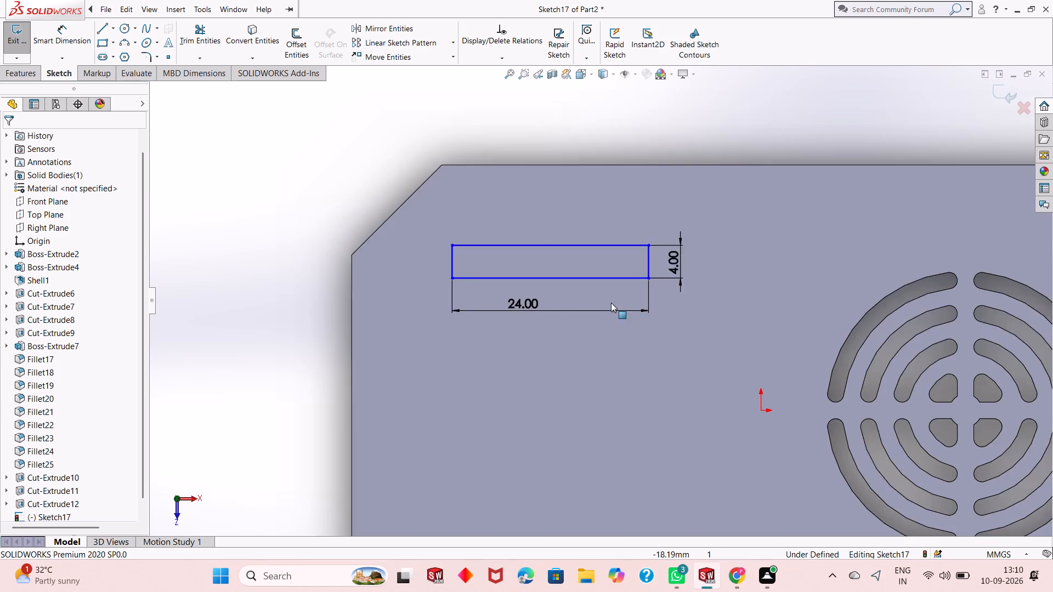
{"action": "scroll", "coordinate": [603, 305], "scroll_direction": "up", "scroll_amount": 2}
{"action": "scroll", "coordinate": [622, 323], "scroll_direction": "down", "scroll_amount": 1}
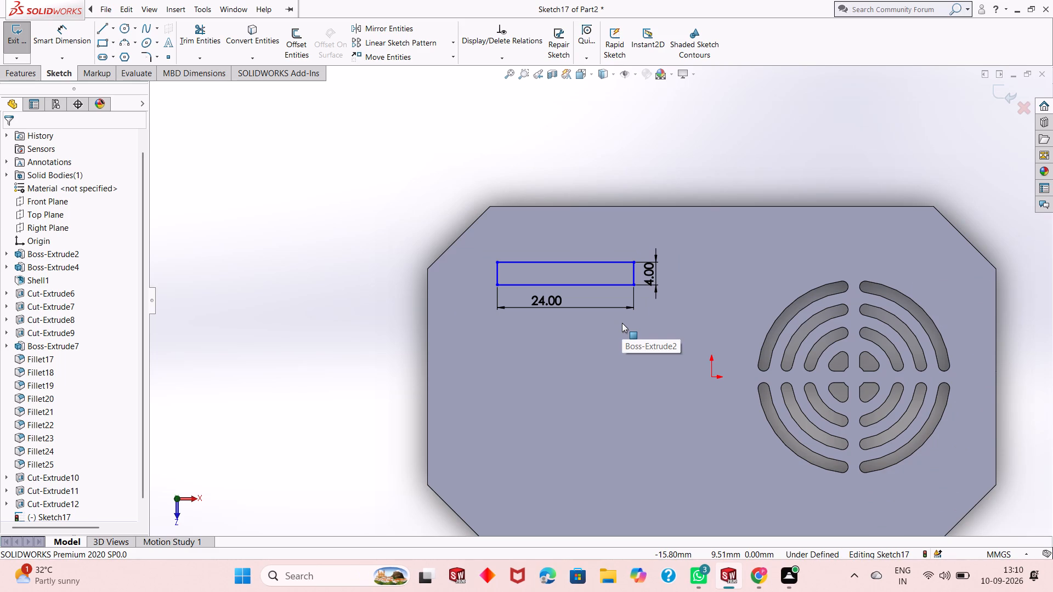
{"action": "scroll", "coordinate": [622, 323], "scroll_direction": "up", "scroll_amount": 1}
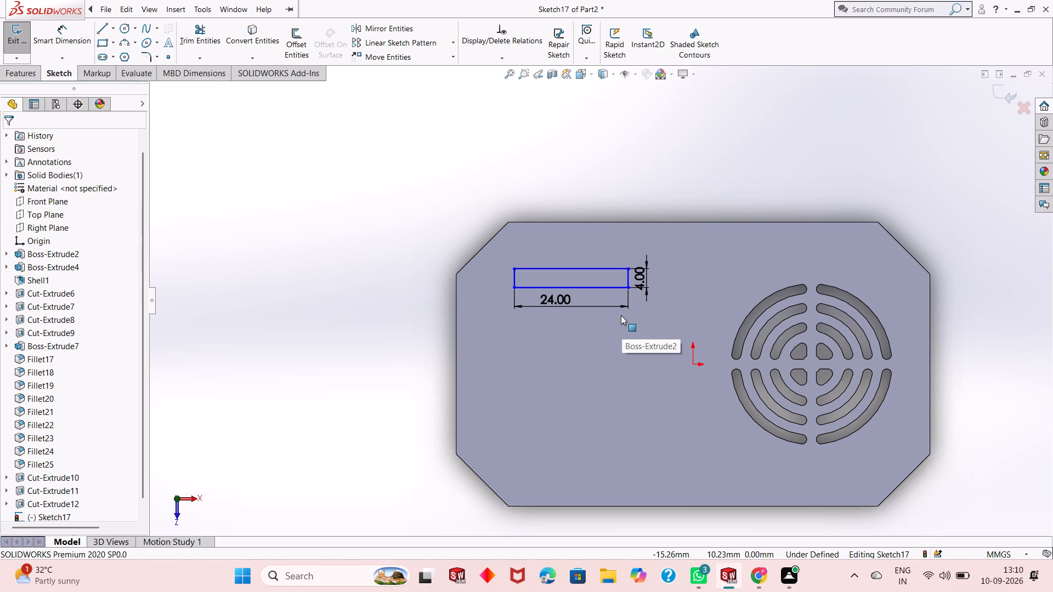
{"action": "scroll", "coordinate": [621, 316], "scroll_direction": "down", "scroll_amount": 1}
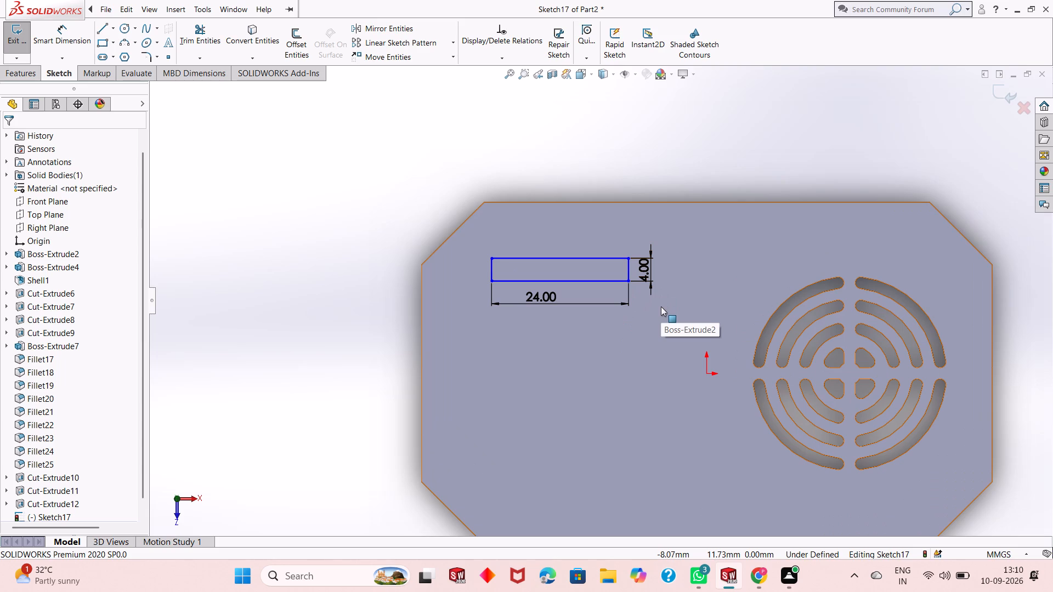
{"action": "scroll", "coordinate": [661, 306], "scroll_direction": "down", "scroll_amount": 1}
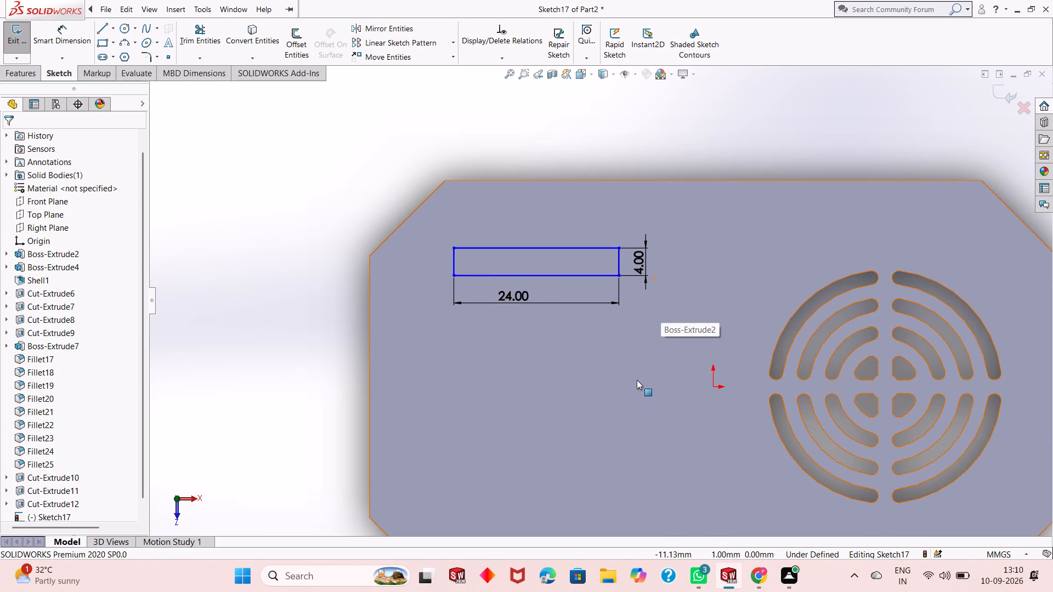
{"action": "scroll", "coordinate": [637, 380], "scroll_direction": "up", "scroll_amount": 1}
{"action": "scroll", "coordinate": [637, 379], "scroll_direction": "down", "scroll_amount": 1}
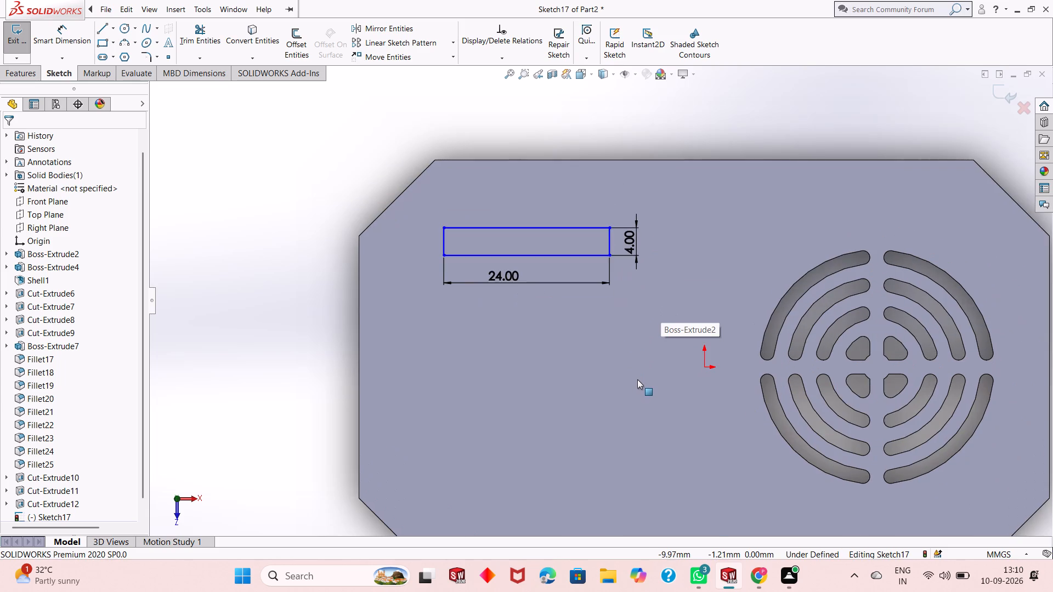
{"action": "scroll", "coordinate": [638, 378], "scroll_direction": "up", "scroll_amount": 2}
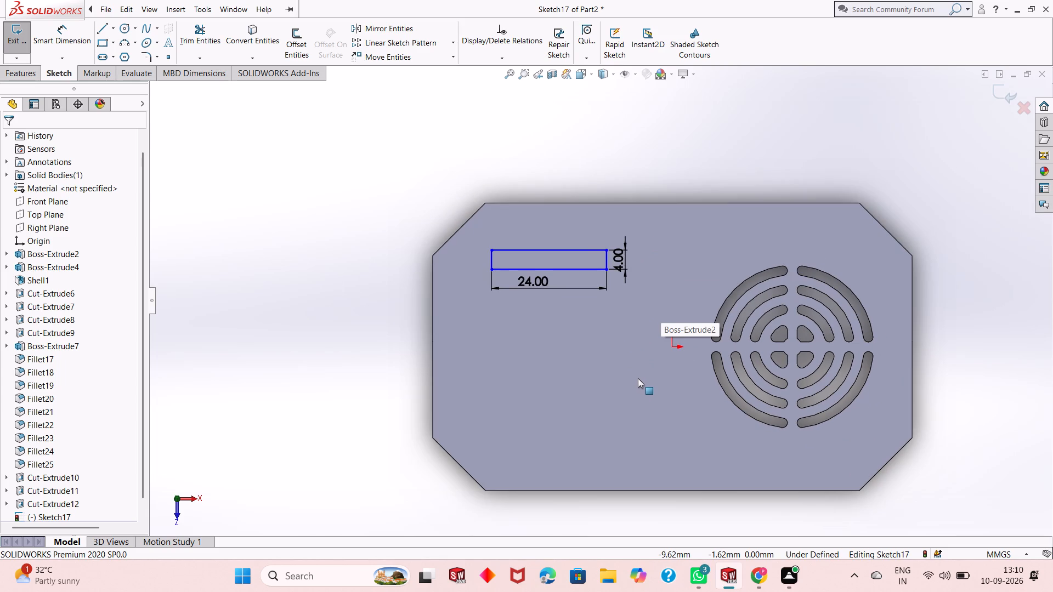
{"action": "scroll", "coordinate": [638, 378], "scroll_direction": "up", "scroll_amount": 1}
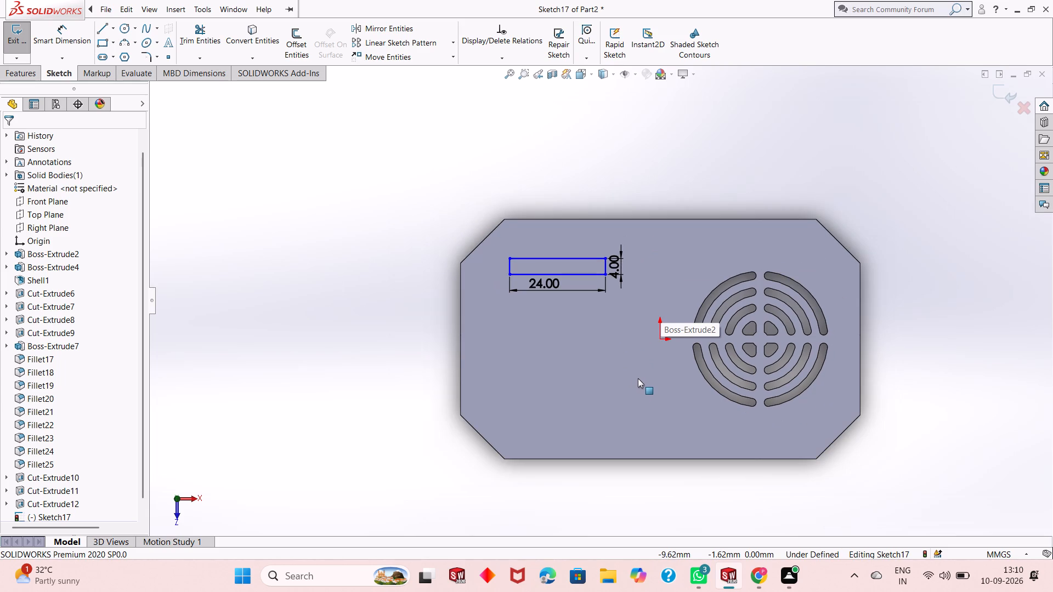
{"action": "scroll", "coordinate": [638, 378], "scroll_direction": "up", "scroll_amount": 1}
Set the length dimension of the rectangle's lower side to 25 mm.
{"action": "scroll", "coordinate": [638, 378], "scroll_direction": "down", "scroll_amount": 1}
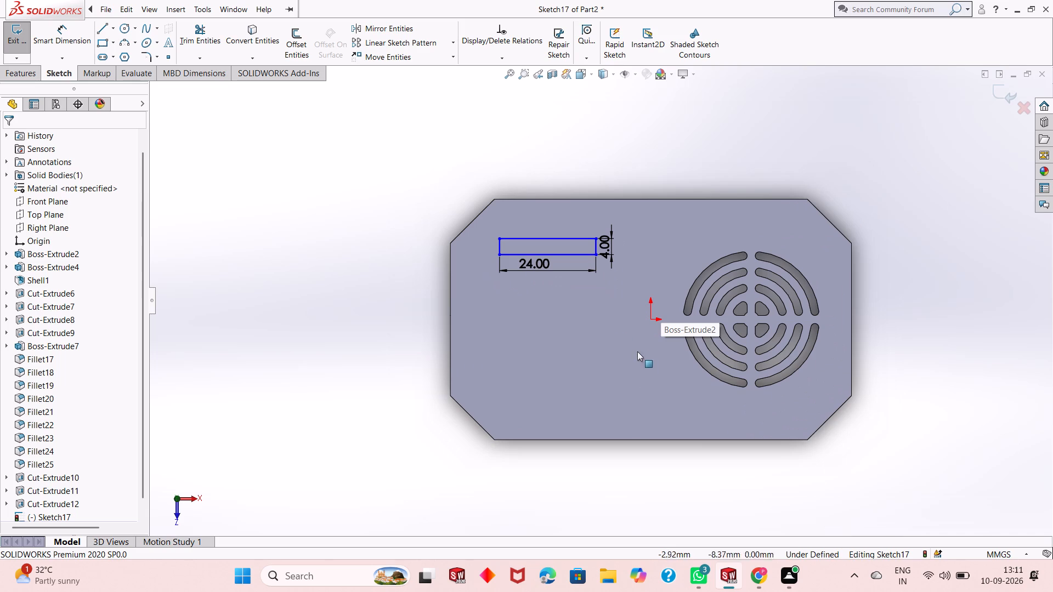
{"action": "scroll", "coordinate": [595, 295], "scroll_direction": "down", "scroll_amount": 4}
{"action": "key", "text": "Escape"}
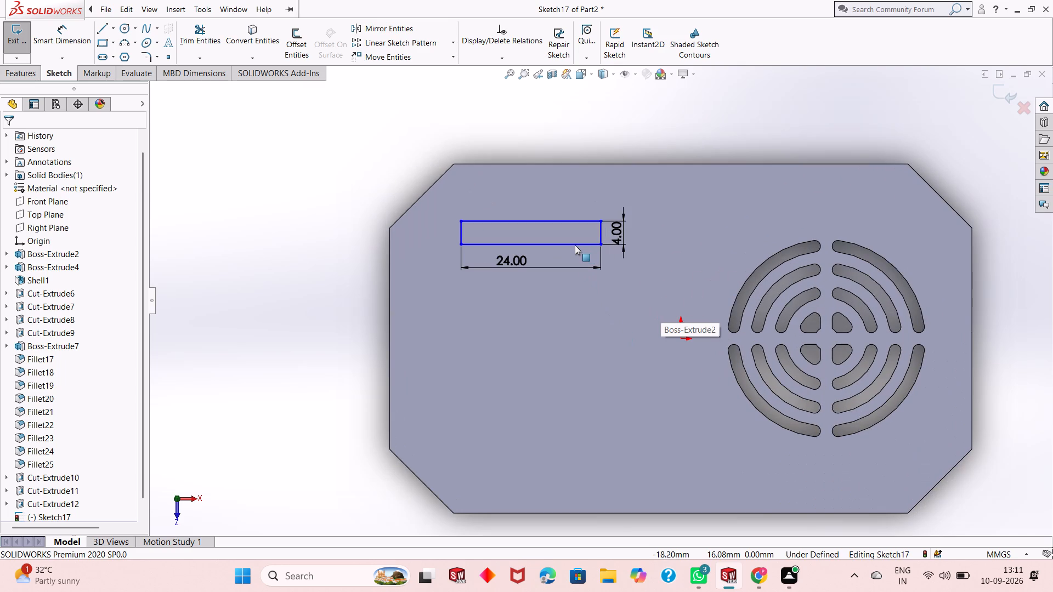
{"action": "key", "text": "Escape"}
{"action": "double_click", "coordinate": [512, 267]}
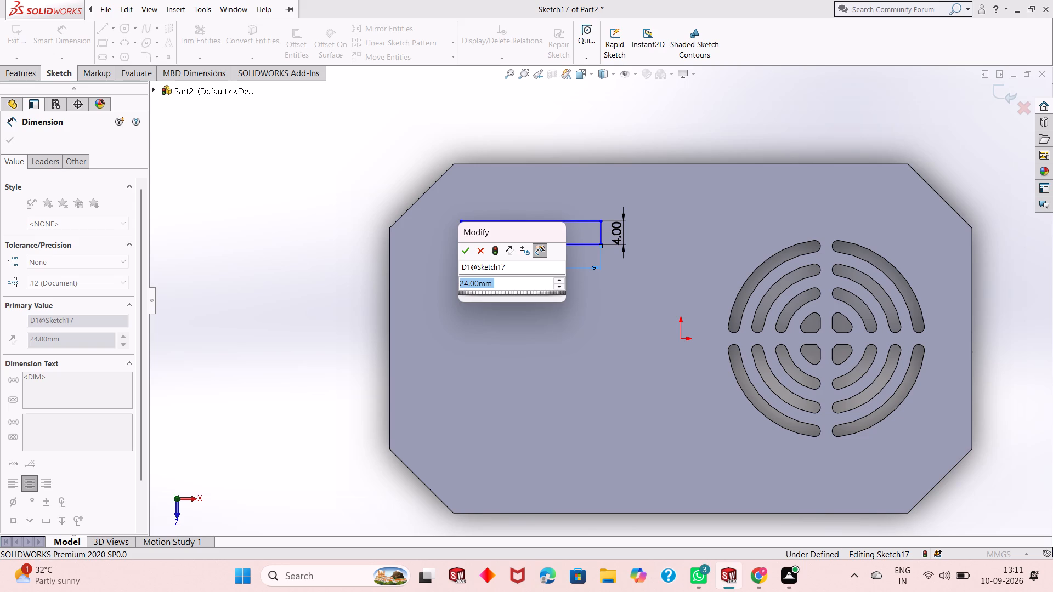
{"action": "type", "text": "25"}
{"action": "key", "text": "Return"}
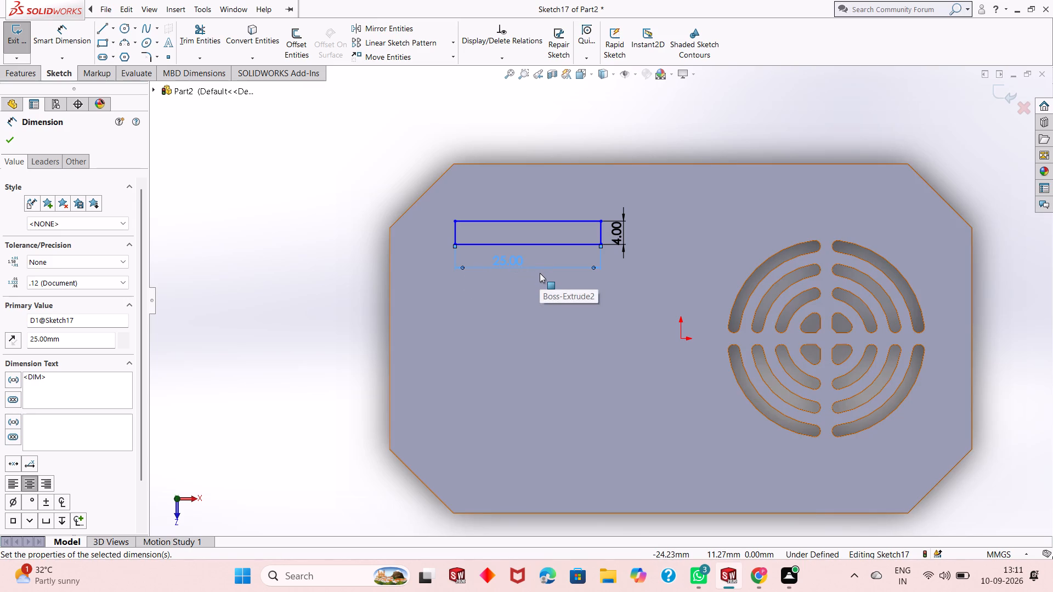
Draw two vertical lines across the rectangle between its long sides, one near each short end.
{"action": "scroll", "coordinate": [516, 242], "scroll_direction": "down", "scroll_amount": 1}
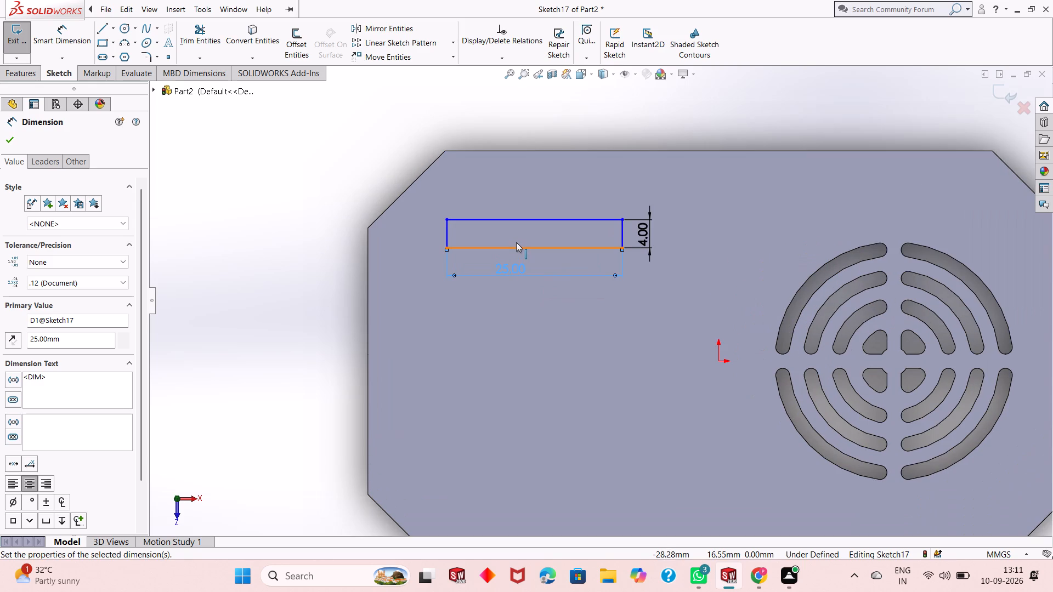
{"action": "scroll", "coordinate": [516, 242], "scroll_direction": "down", "scroll_amount": 2}
{"action": "scroll", "coordinate": [516, 242], "scroll_direction": "up", "scroll_amount": 1}
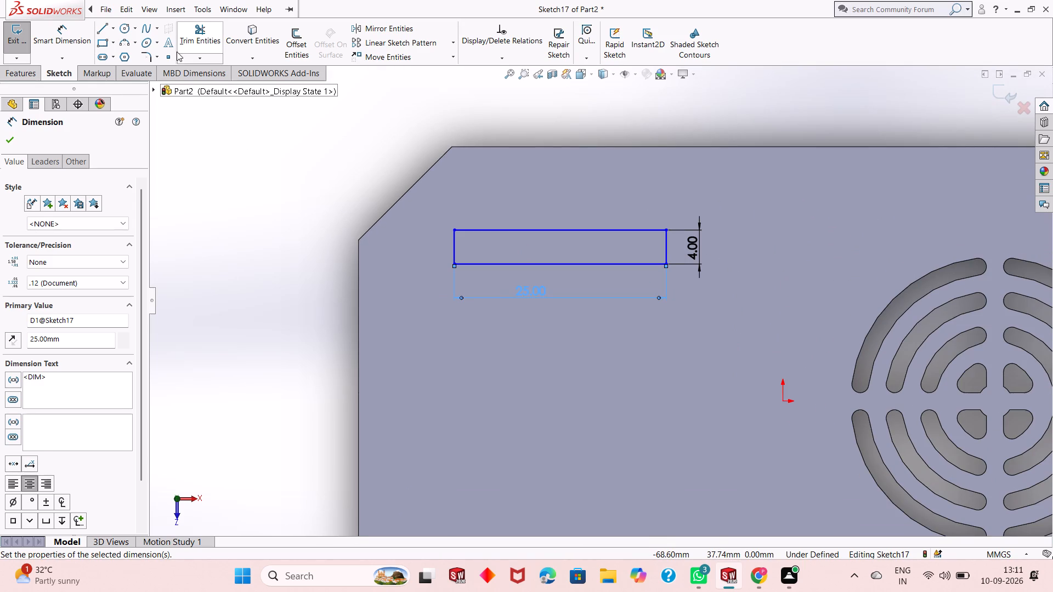
{"action": "key", "text": "Escape"}
{"action": "left_click", "coordinate": [104, 31]}
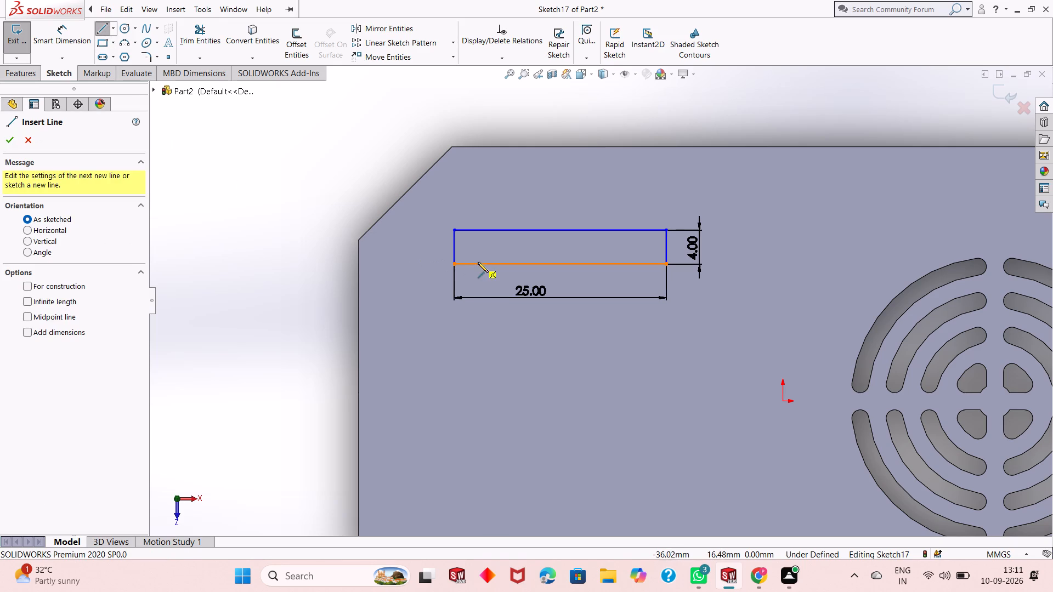
{"action": "left_click", "coordinate": [484, 264]}
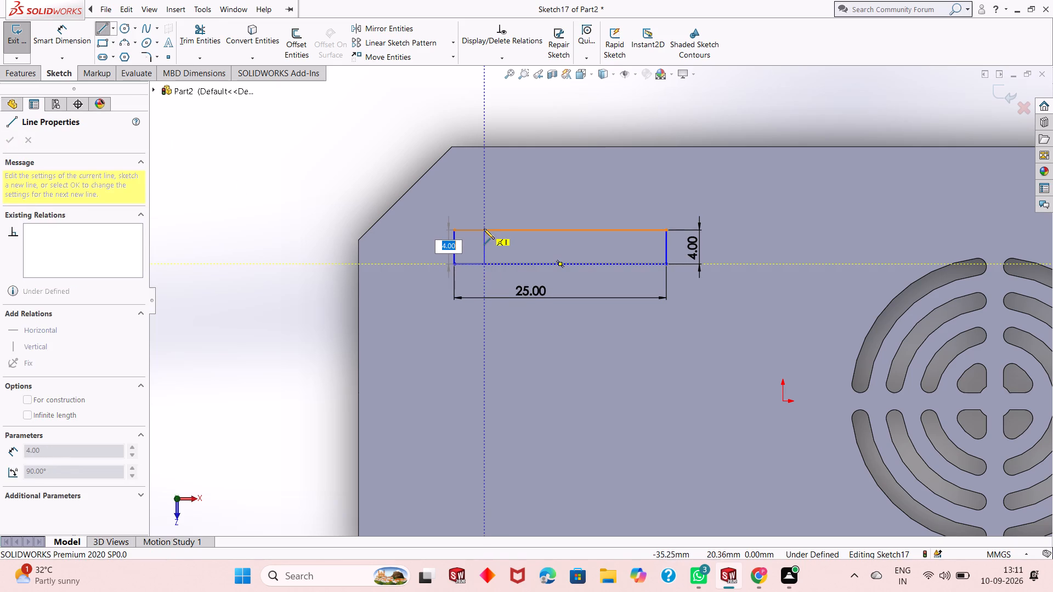
{"action": "left_click", "coordinate": [484, 229]}
{"action": "key", "text": "Escape"}
{"action": "key", "text": "l"}
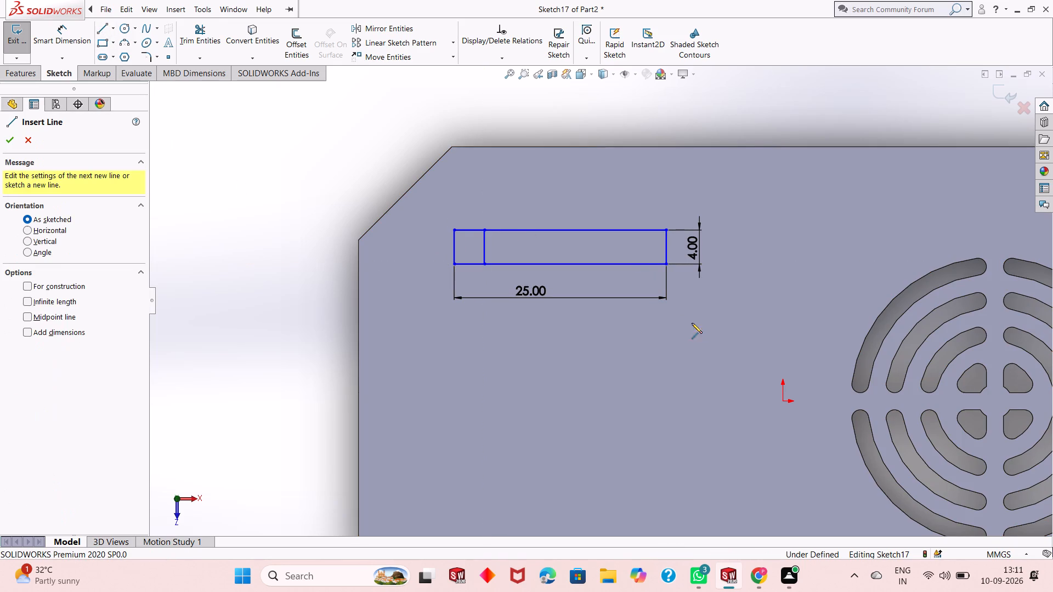
{"action": "left_click", "coordinate": [632, 263]}
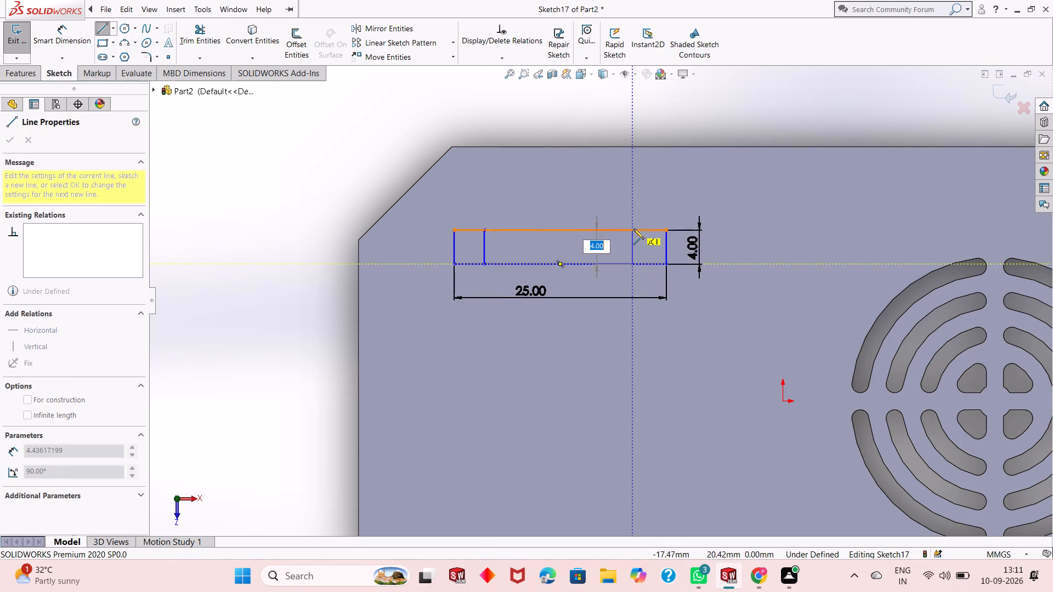
{"action": "left_click", "coordinate": [632, 230]}
{"action": "key", "text": "Escape"}
{"action": "key", "text": "Escape"}
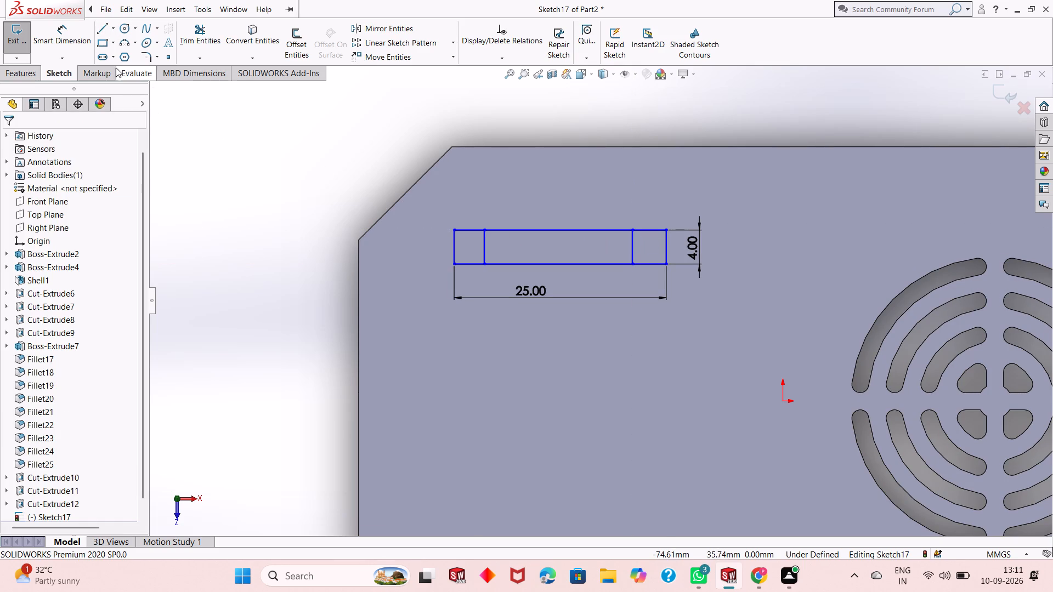
Dimension the distance from the rectangle's lower-left corner to the foot of the left dividing line at 3 mm.
{"action": "left_click", "coordinate": [76, 36]}
{"action": "left_click", "coordinate": [456, 265]}
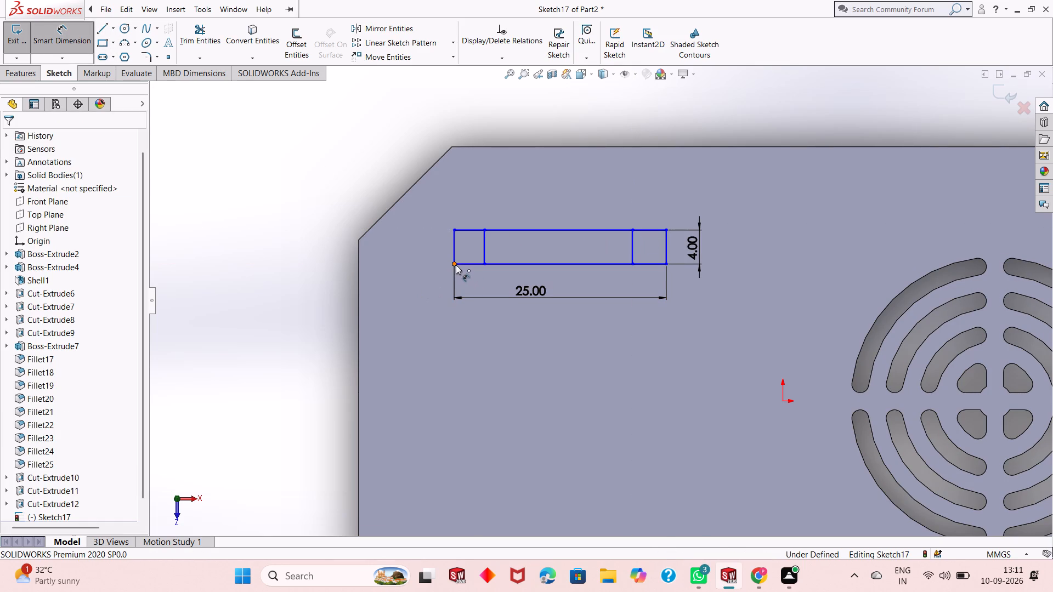
{"action": "left_click", "coordinate": [484, 261]}
{"action": "left_click", "coordinate": [475, 316]}
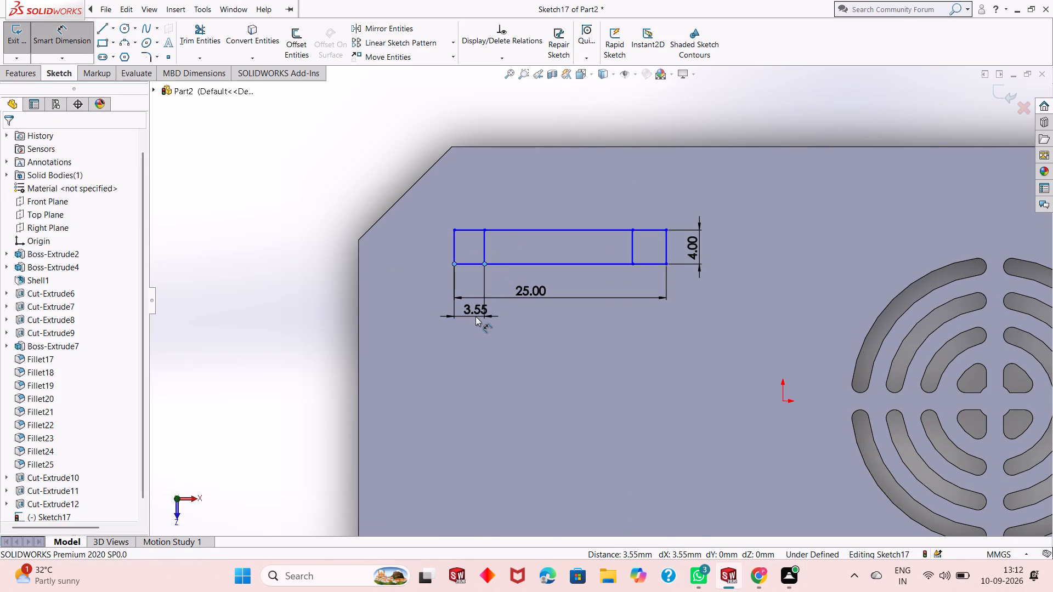
{"action": "key", "text": "3"}
{"action": "key", "text": "Return"}
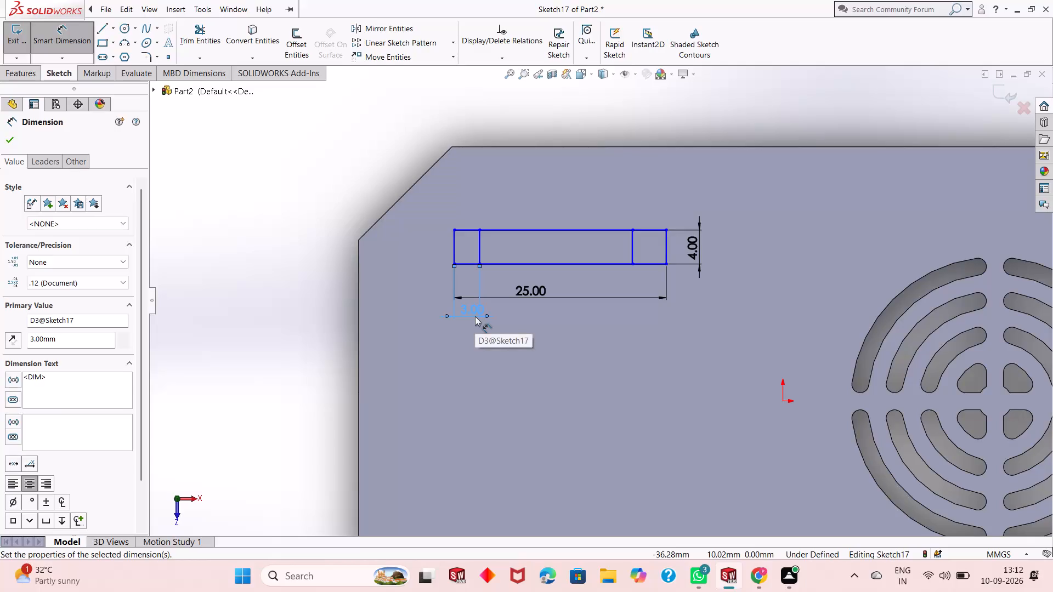
Dimension the distance from the right dividing line's foot to the rectangle's lower-right corner, keeping the drawn value of about 4 mm.
{"action": "left_click", "coordinate": [632, 267]}
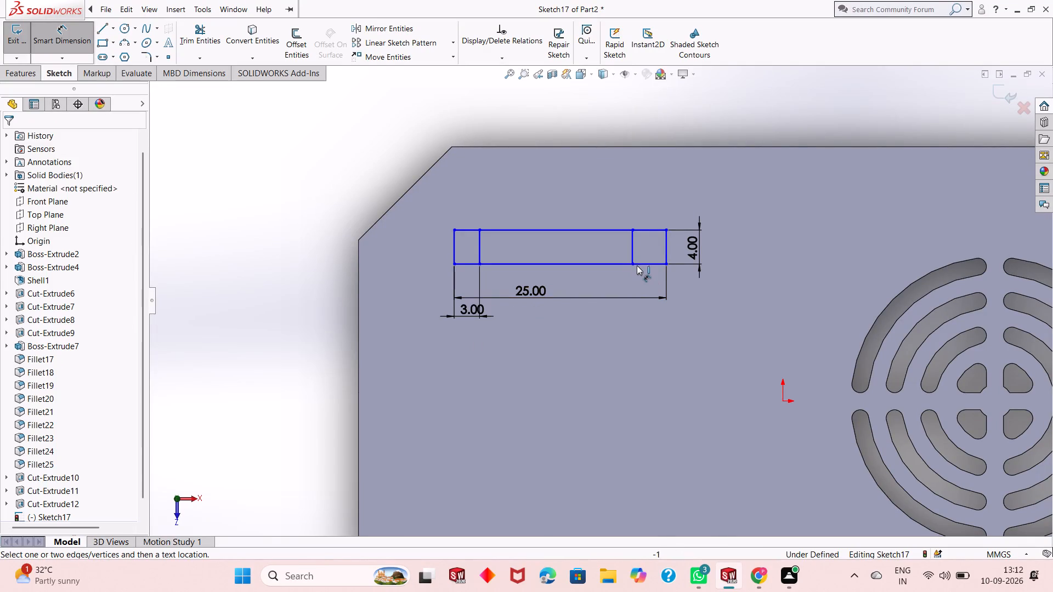
{"action": "left_click", "coordinate": [635, 265]}
{"action": "left_click", "coordinate": [665, 264]}
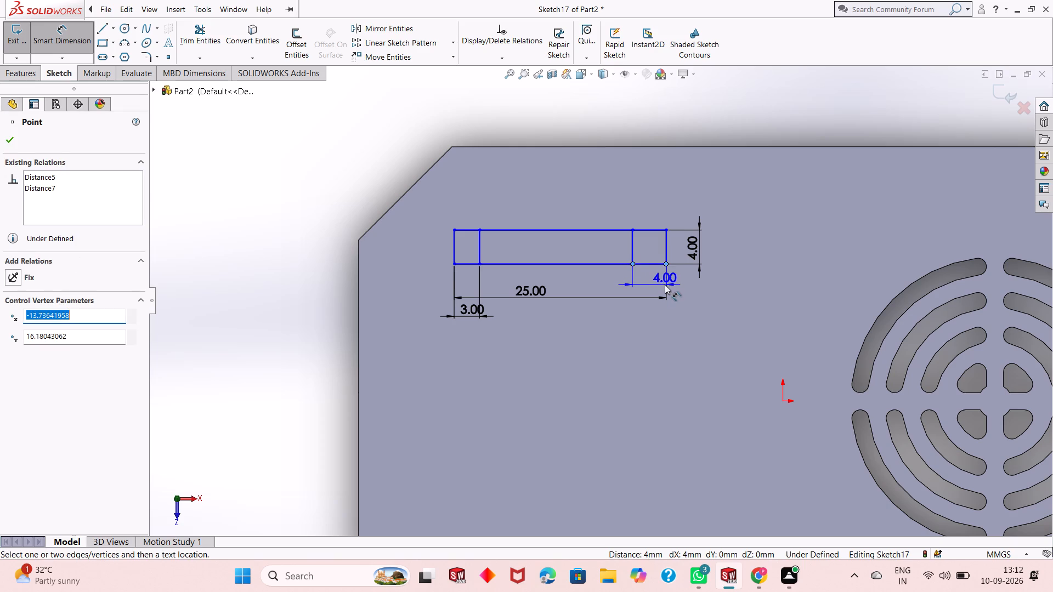
{"action": "left_click", "coordinate": [664, 284]}
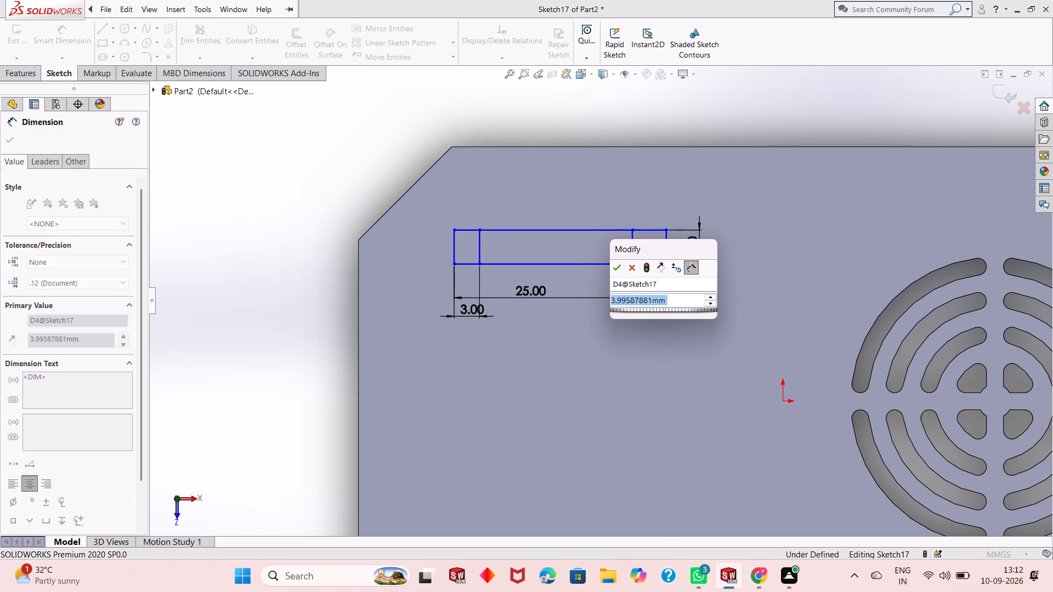
{"action": "left_click", "coordinate": [613, 274]}
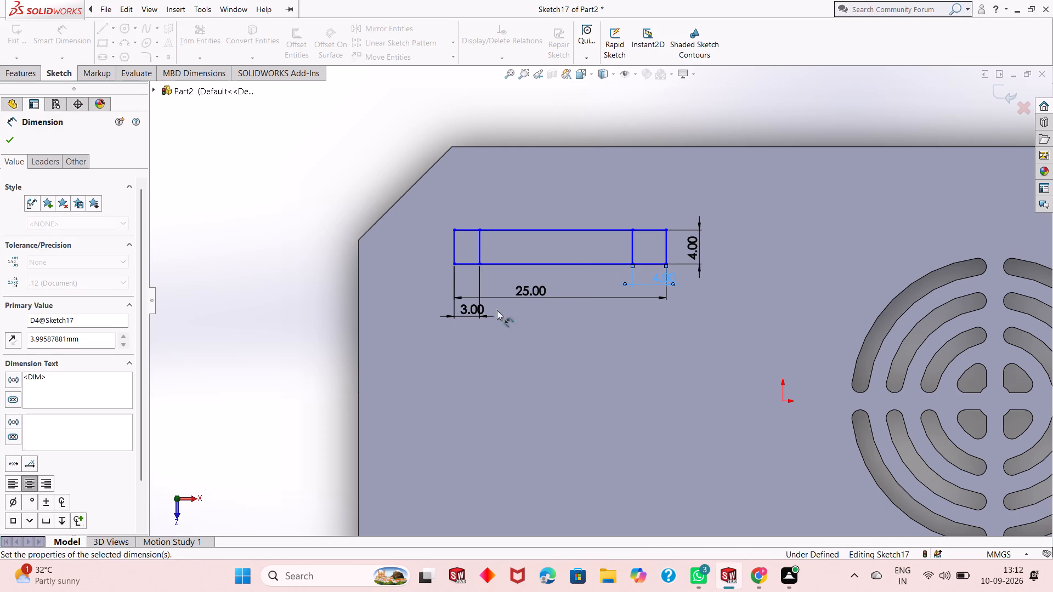
Set the spacing between the rectangle's left side and the left dividing line to 4 mm.
{"action": "double_click", "coordinate": [468, 315]}
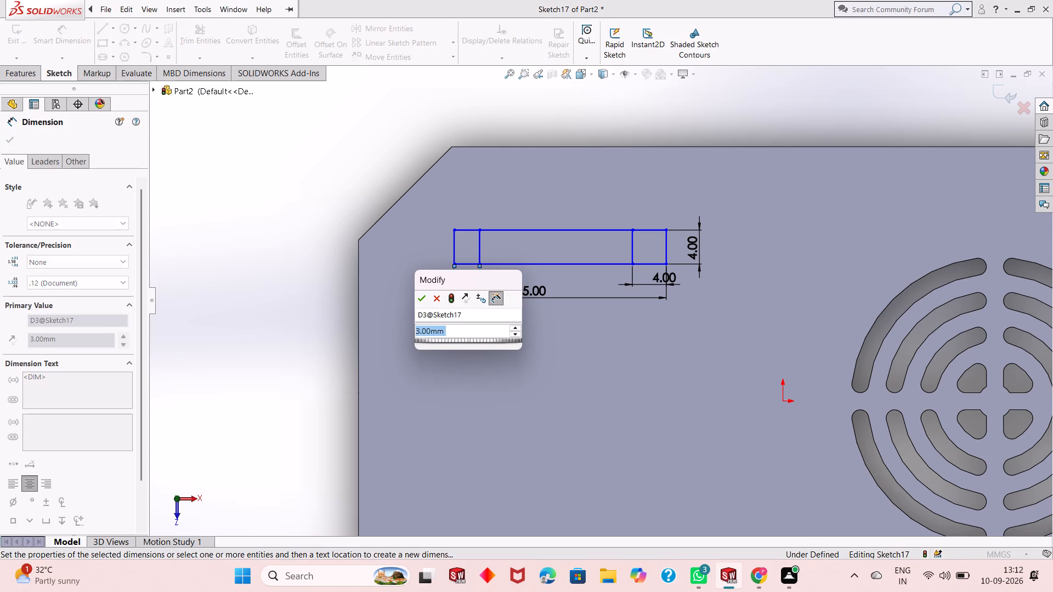
{"action": "key", "text": "4"}
{"action": "key", "text": "Return"}
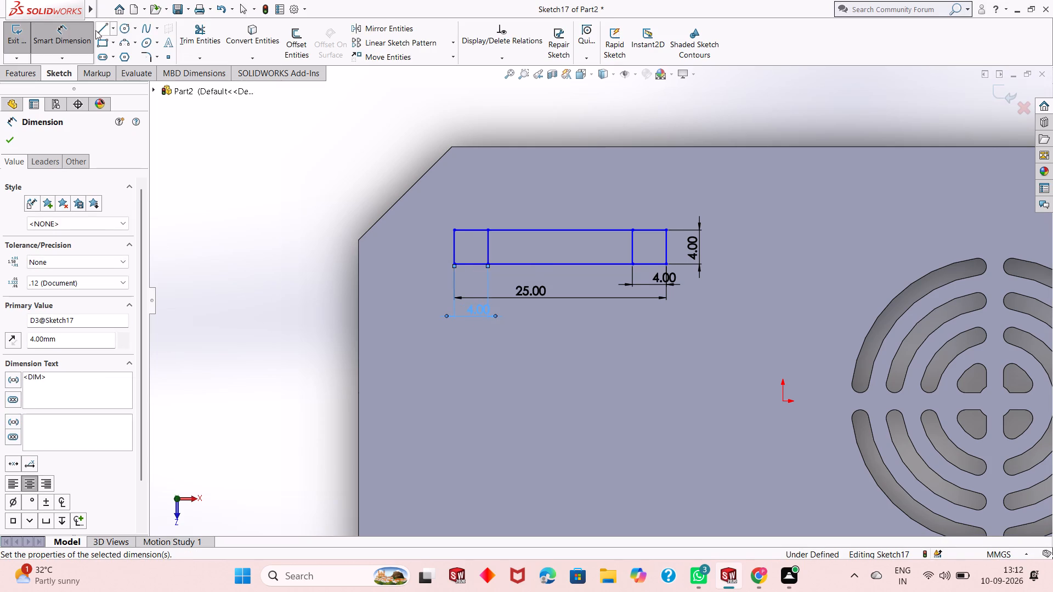
{"action": "key", "text": "Escape"}
Draw three-point arcs from the rectangle's lower-left and lower-right corners to the tops of the adjacent dividing lines, rounding both upper corners.
{"action": "left_click", "coordinate": [122, 44]}
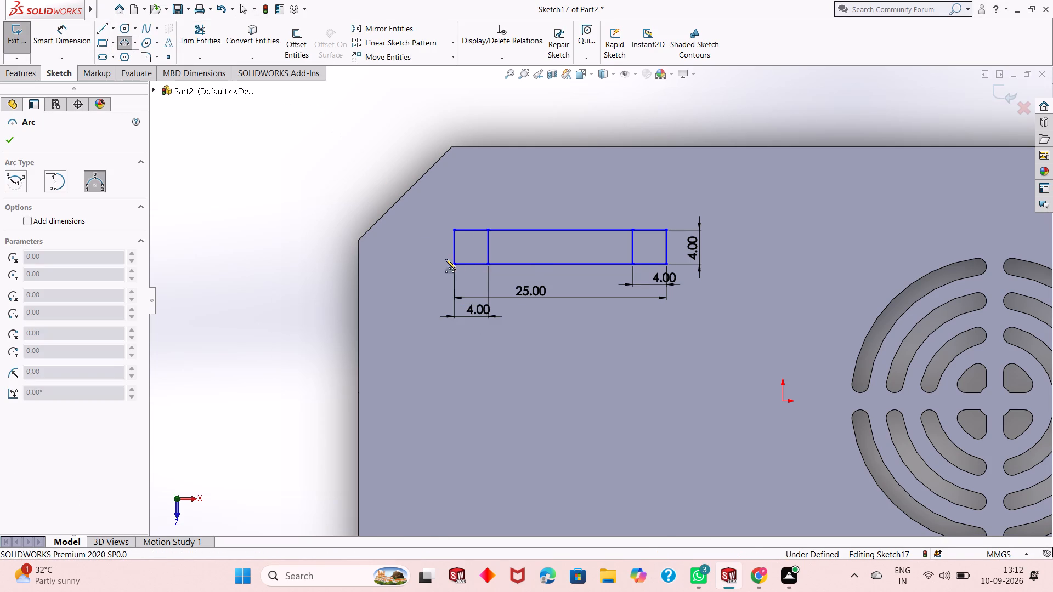
{"action": "left_click", "coordinate": [454, 264]}
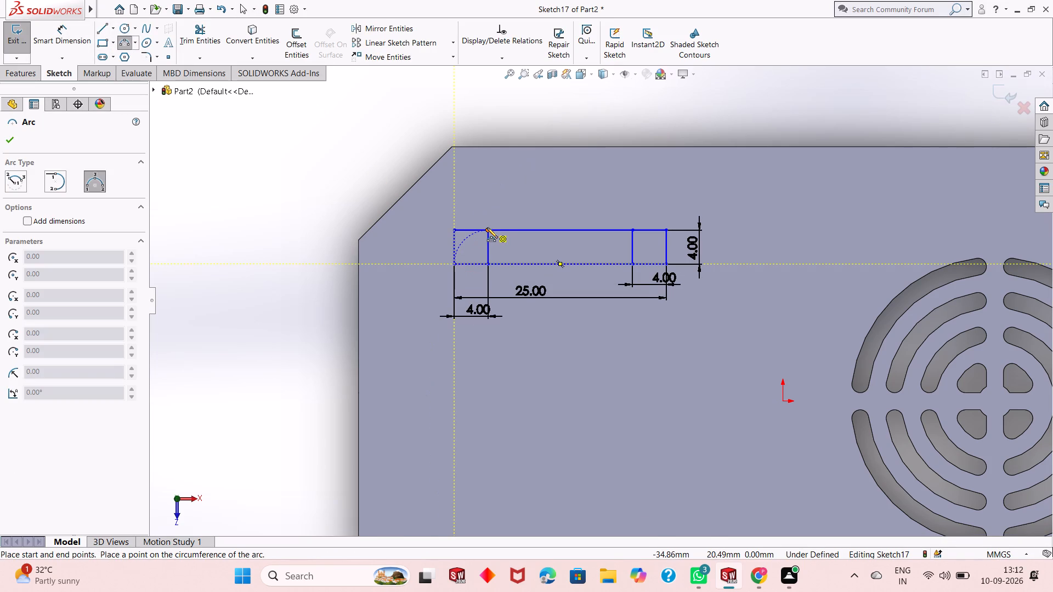
{"action": "left_click", "coordinate": [487, 227]}
{"action": "left_click", "coordinate": [471, 236]}
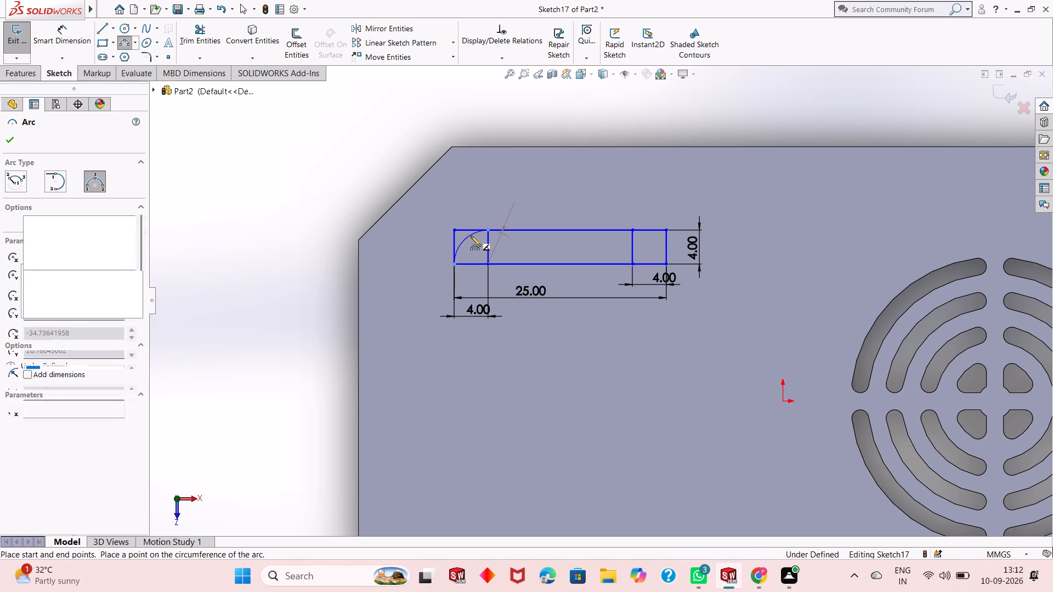
{"action": "key", "text": "Escape"}
{"action": "key", "text": "Escape"}
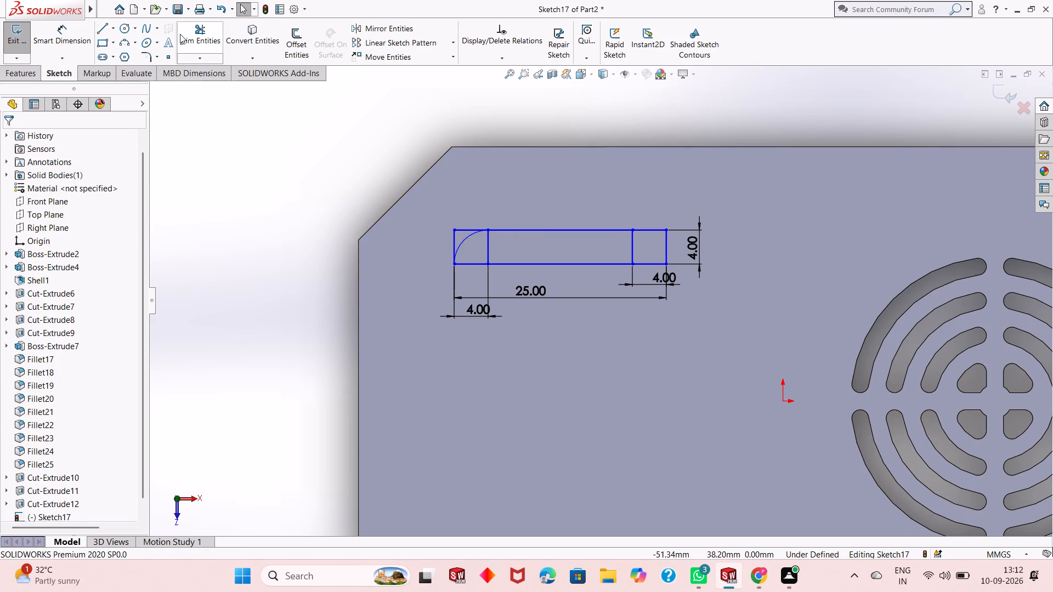
{"action": "left_click", "coordinate": [123, 47]}
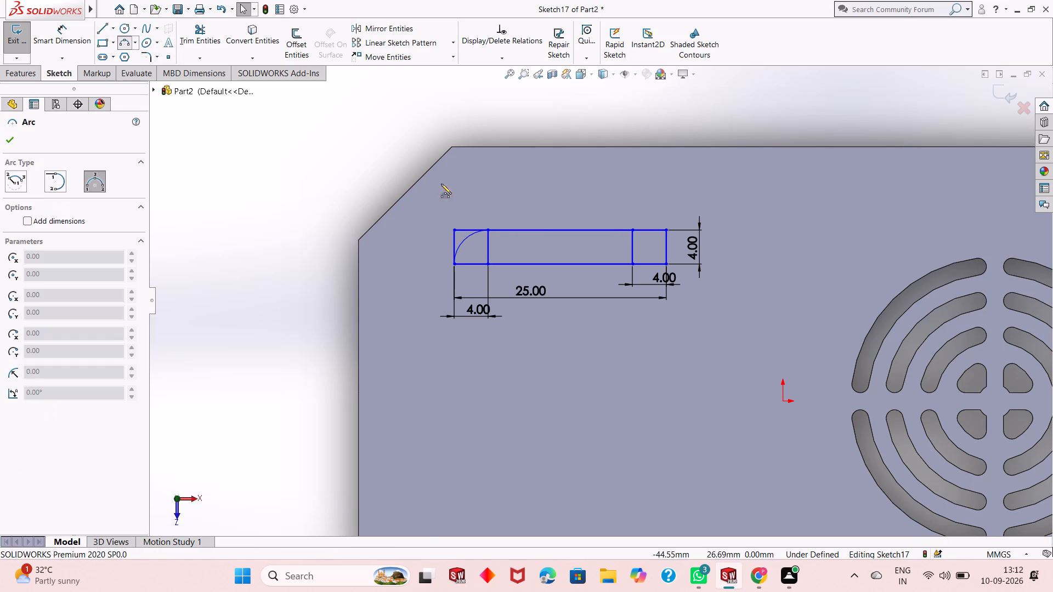
{"action": "left_click", "coordinate": [631, 229]}
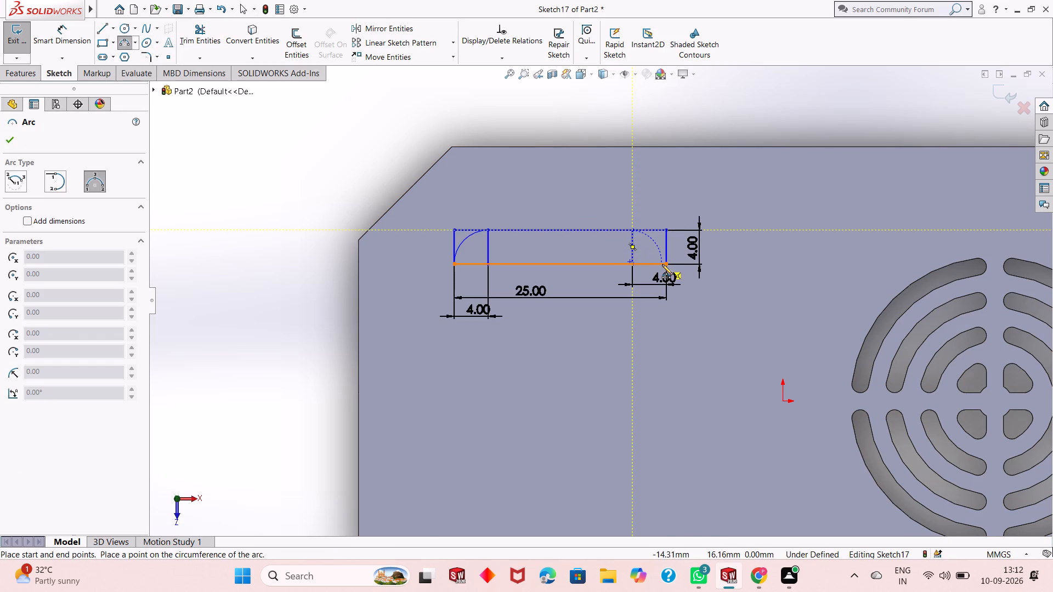
{"action": "left_click", "coordinate": [668, 264]}
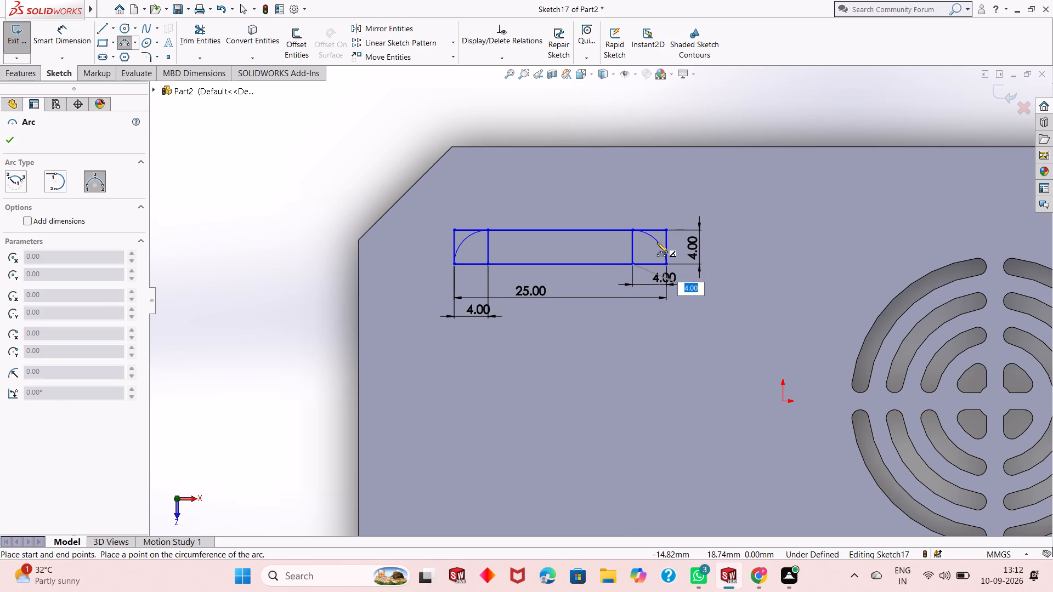
{"action": "left_click", "coordinate": [657, 242]}
{"action": "key", "text": "Escape"}
{"action": "key", "text": "Escape"}
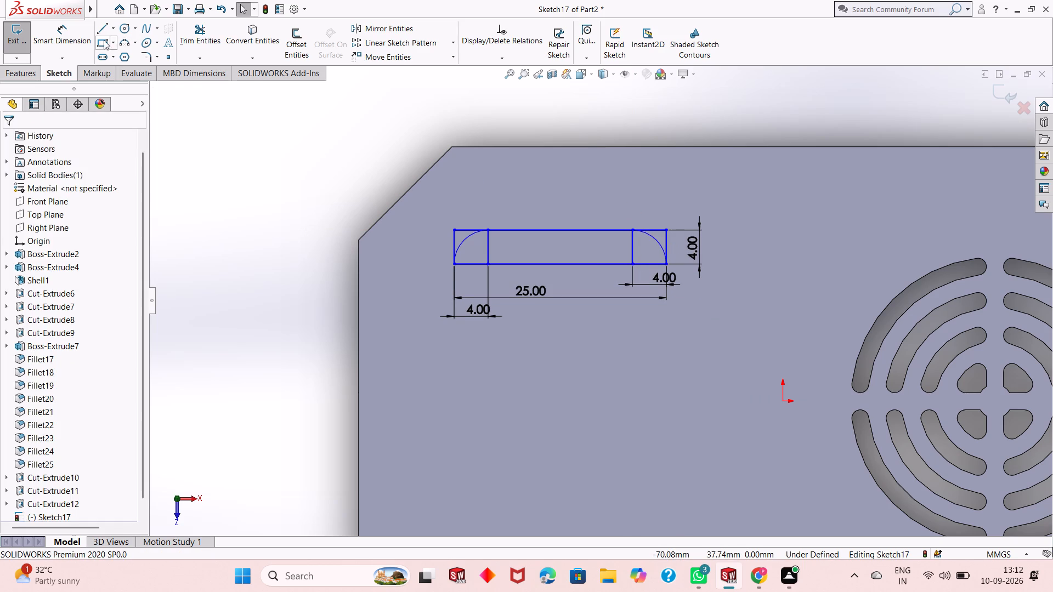
Trim away the rectangle's square upper corners outside the arcs and both vertical dividing lines, leaving only the rounded slot outline.
{"action": "left_click", "coordinate": [192, 33]}
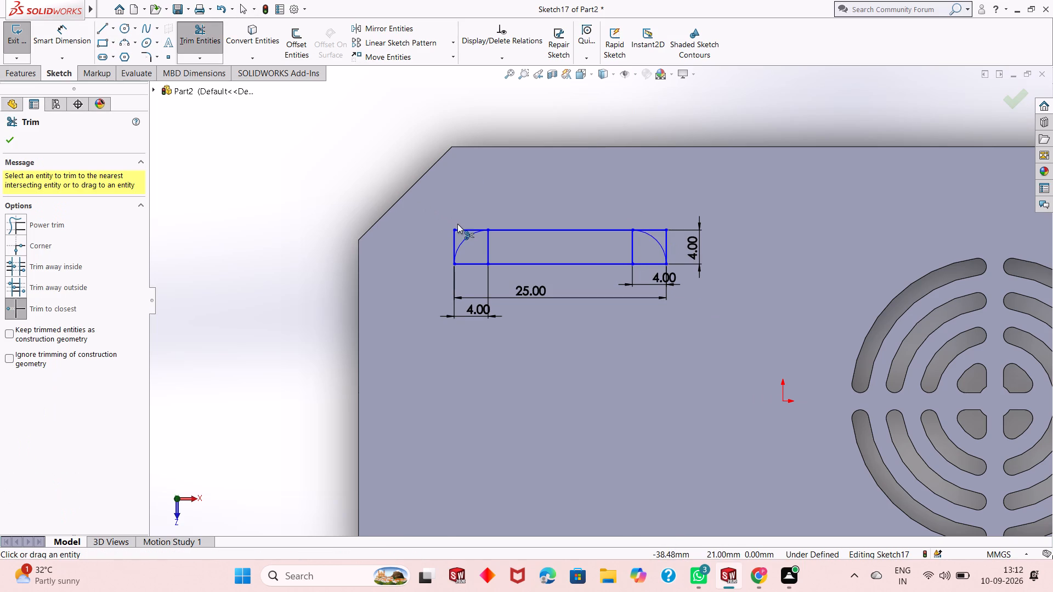
{"action": "left_click", "coordinate": [460, 229]}
{"action": "left_click", "coordinate": [456, 238]}
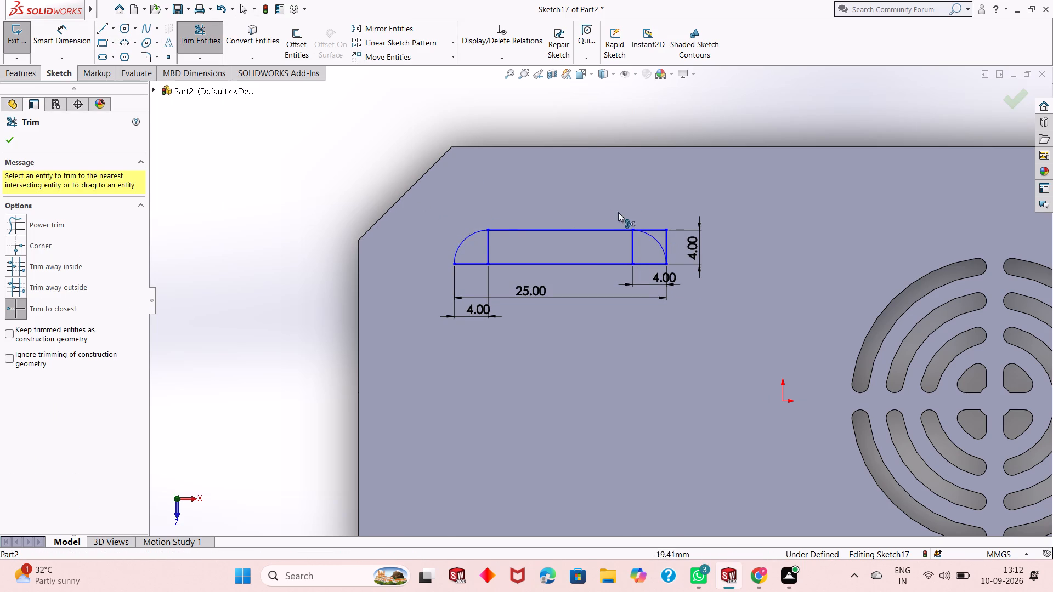
{"action": "left_click", "coordinate": [653, 228]}
{"action": "left_click", "coordinate": [666, 240]}
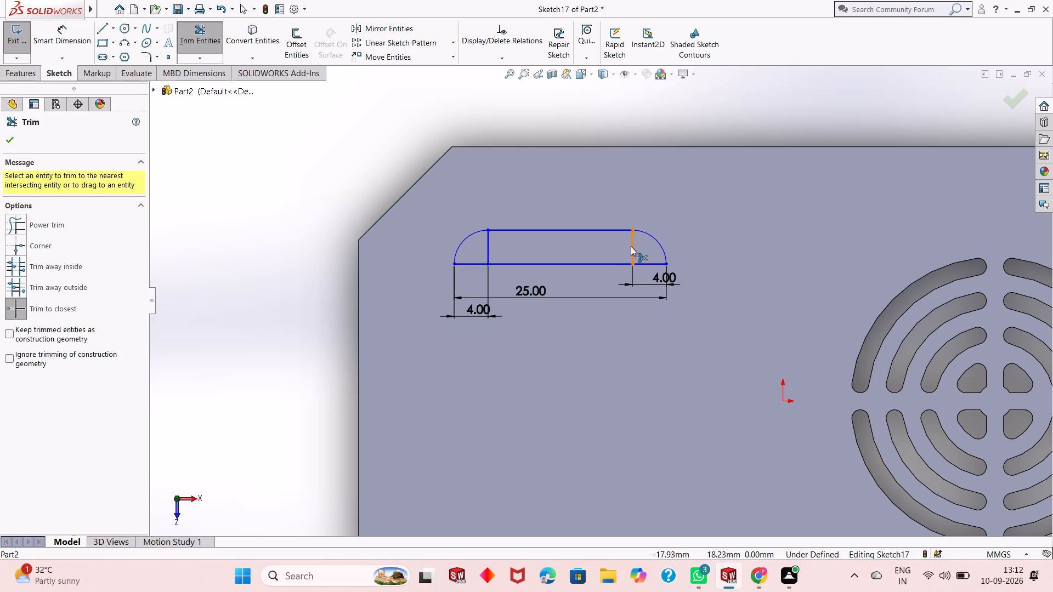
{"action": "left_click", "coordinate": [631, 246]}
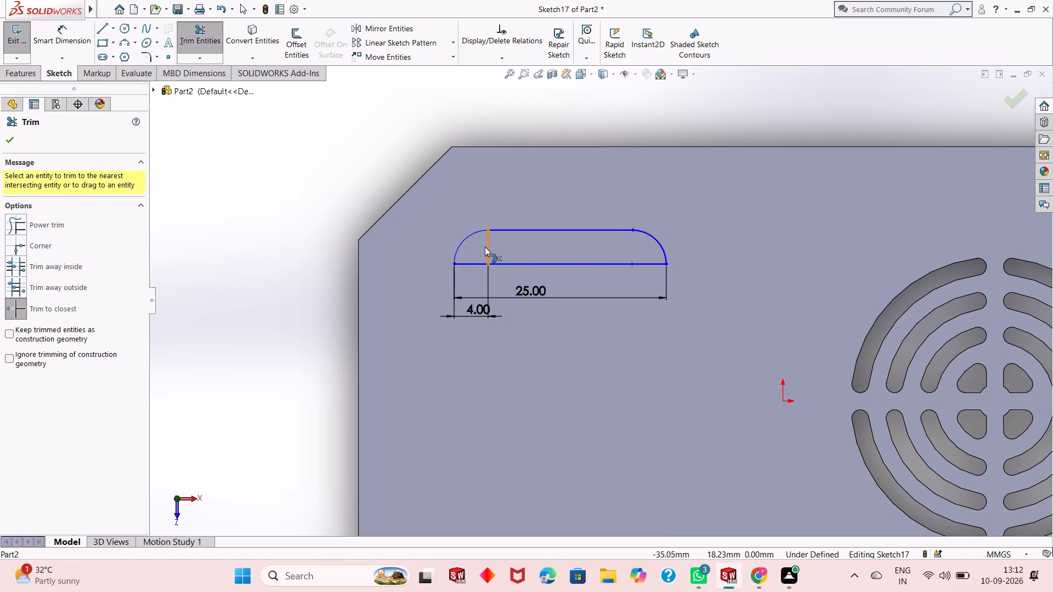
{"action": "left_click", "coordinate": [490, 245]}
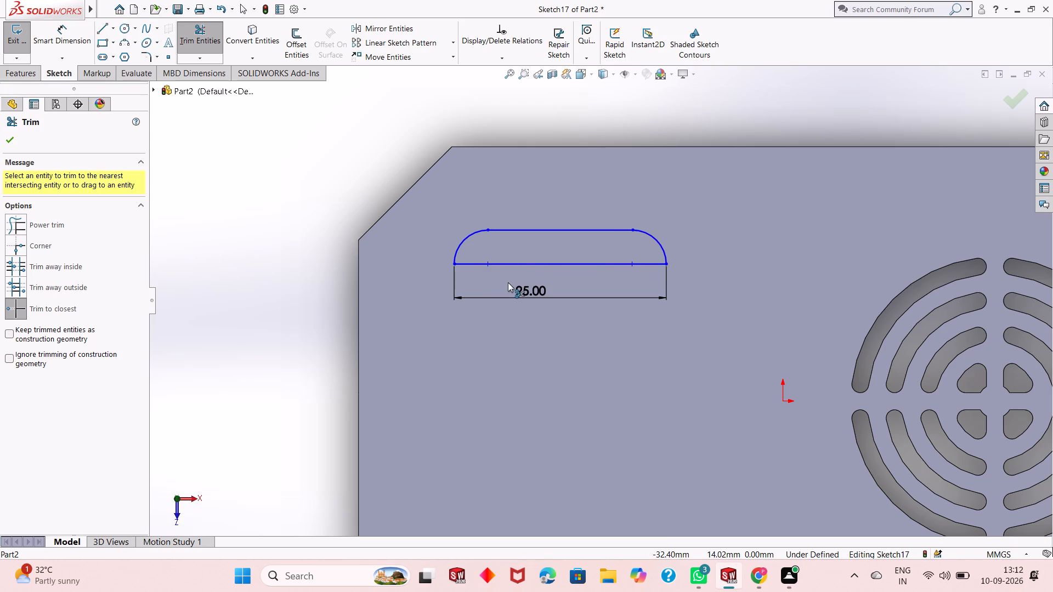
{"action": "scroll", "coordinate": [508, 288], "scroll_direction": "up", "scroll_amount": 3}
{"action": "scroll", "coordinate": [537, 273], "scroll_direction": "down", "scroll_amount": 1}
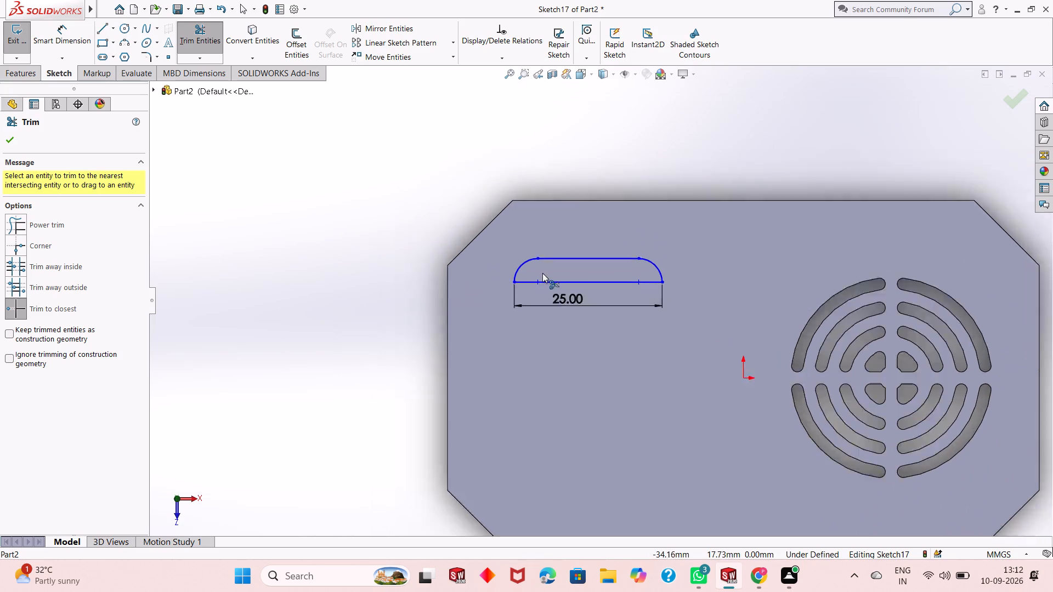
{"action": "scroll", "coordinate": [542, 273], "scroll_direction": "down", "scroll_amount": 1}
{"action": "scroll", "coordinate": [579, 307], "scroll_direction": "up", "scroll_amount": 2}
{"action": "key", "text": "Escape"}
{"action": "key", "text": "Escape"}
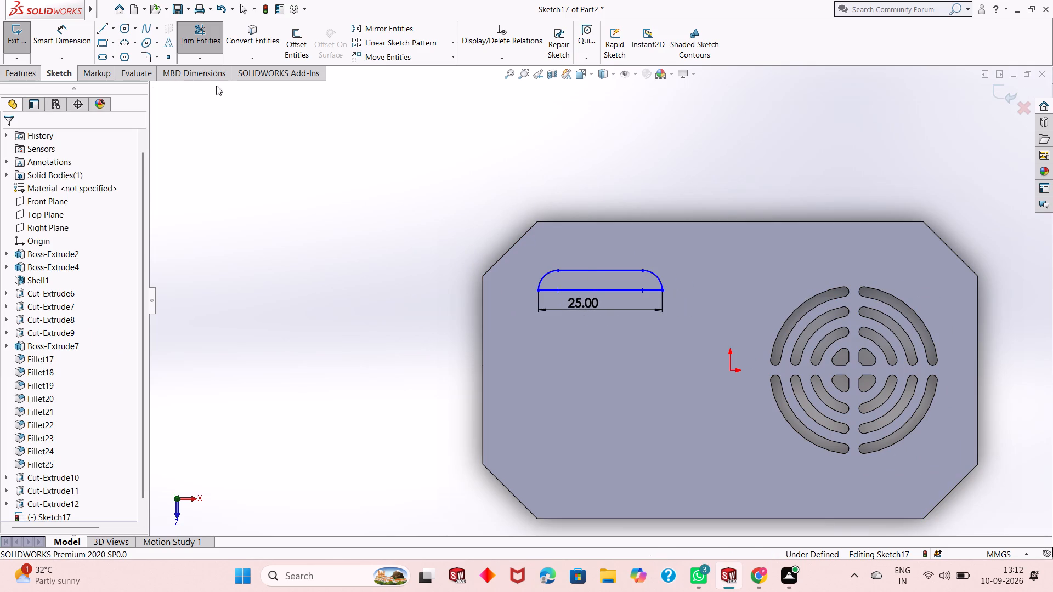
Dimension the midpoint of the profile's bottom line at 25 mm from the plate's left edge.
{"action": "left_click", "coordinate": [81, 38]}
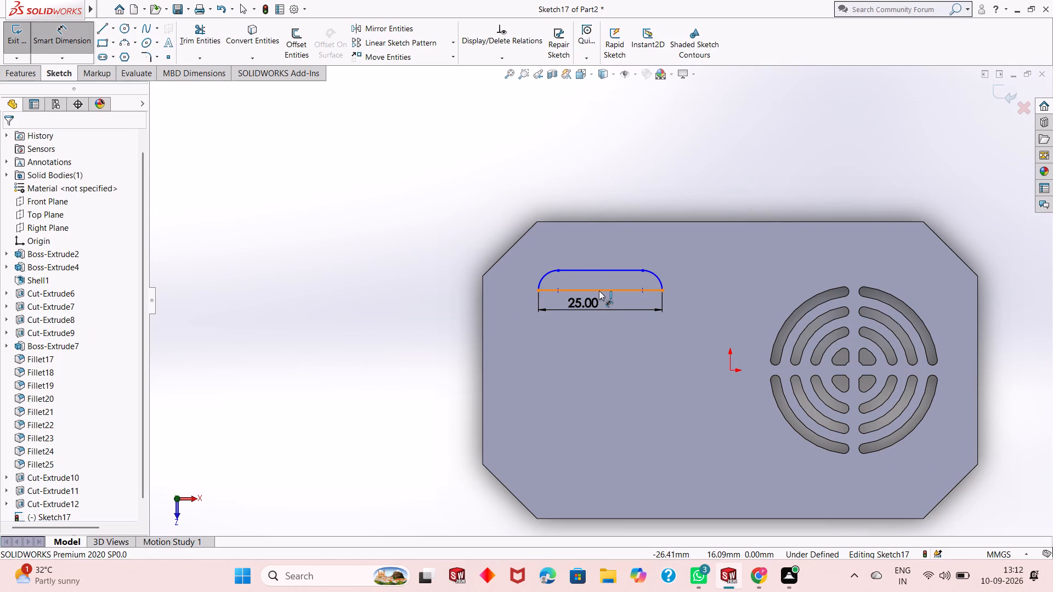
{"action": "left_click", "coordinate": [601, 289]}
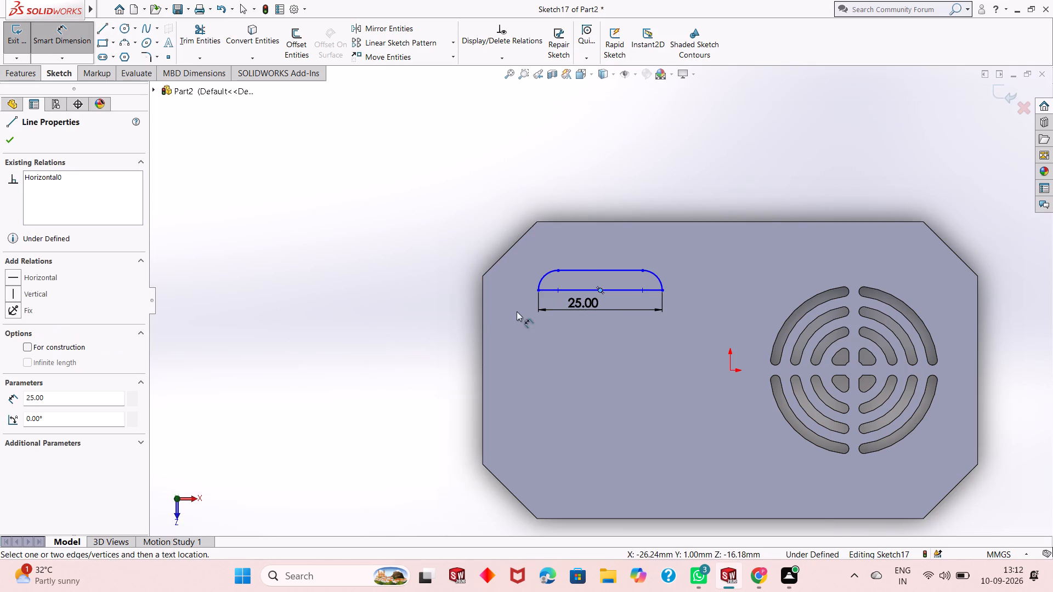
{"action": "left_click", "coordinate": [483, 317]}
{"action": "left_click", "coordinate": [543, 161]}
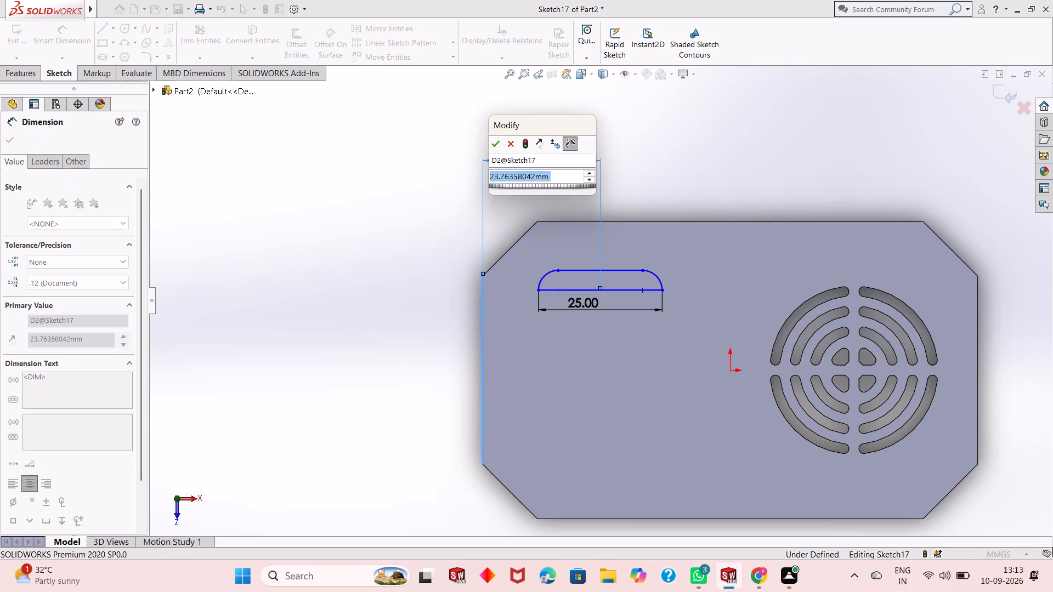
{"action": "type", "text": "25"}
{"action": "key", "text": "Return"}
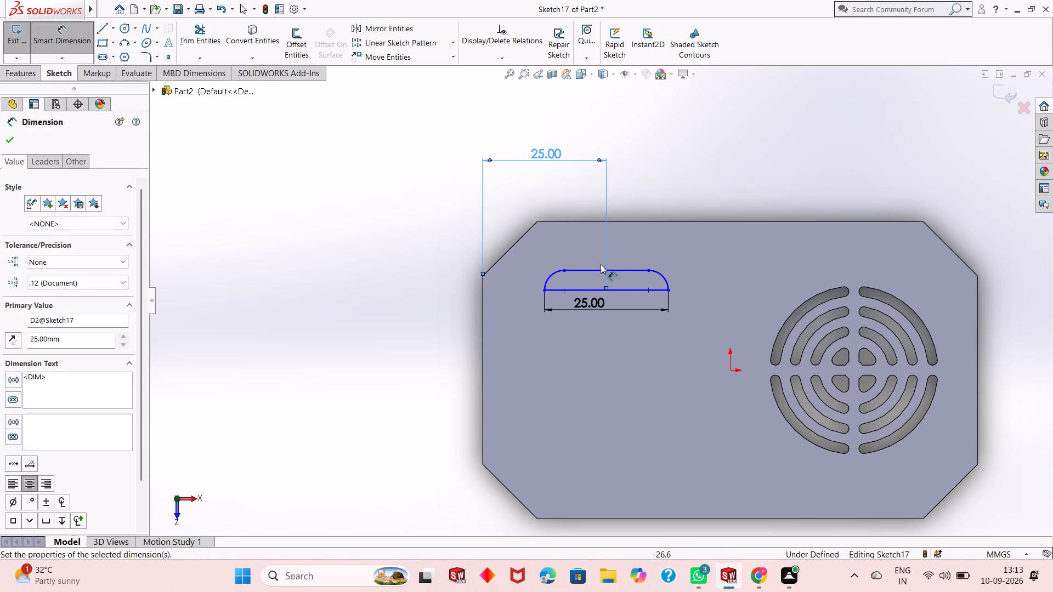
Dimension the midpoint of the profile's bottom line at 15 mm from the plate's upper edge.
{"action": "scroll", "coordinate": [608, 286], "scroll_direction": "down", "scroll_amount": 16}
{"action": "scroll", "coordinate": [580, 335], "scroll_direction": "down", "scroll_amount": 1}
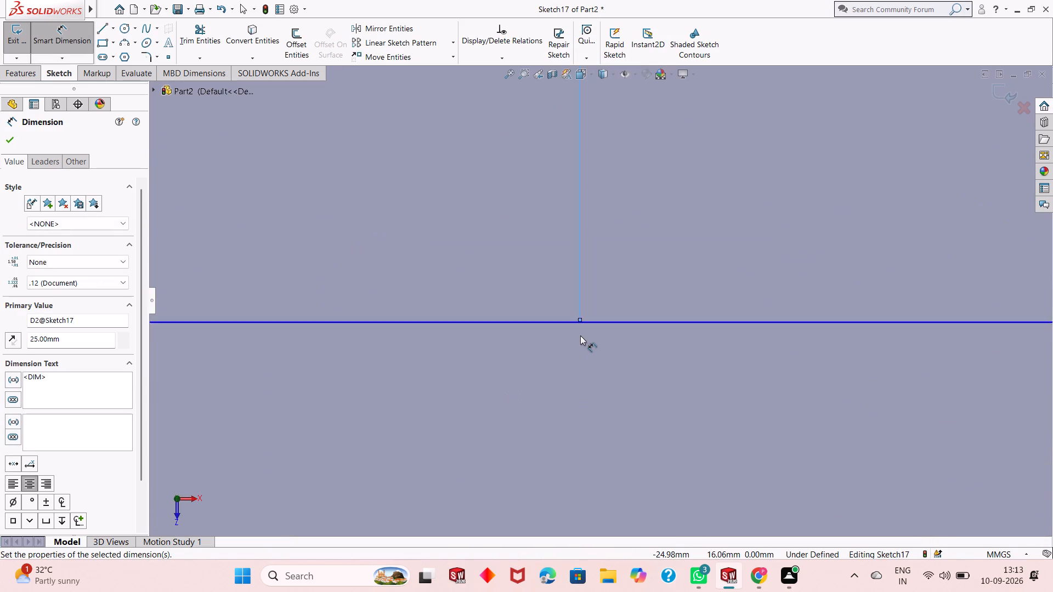
{"action": "scroll", "coordinate": [580, 335], "scroll_direction": "down", "scroll_amount": 2}
{"action": "left_click", "coordinate": [582, 313]}
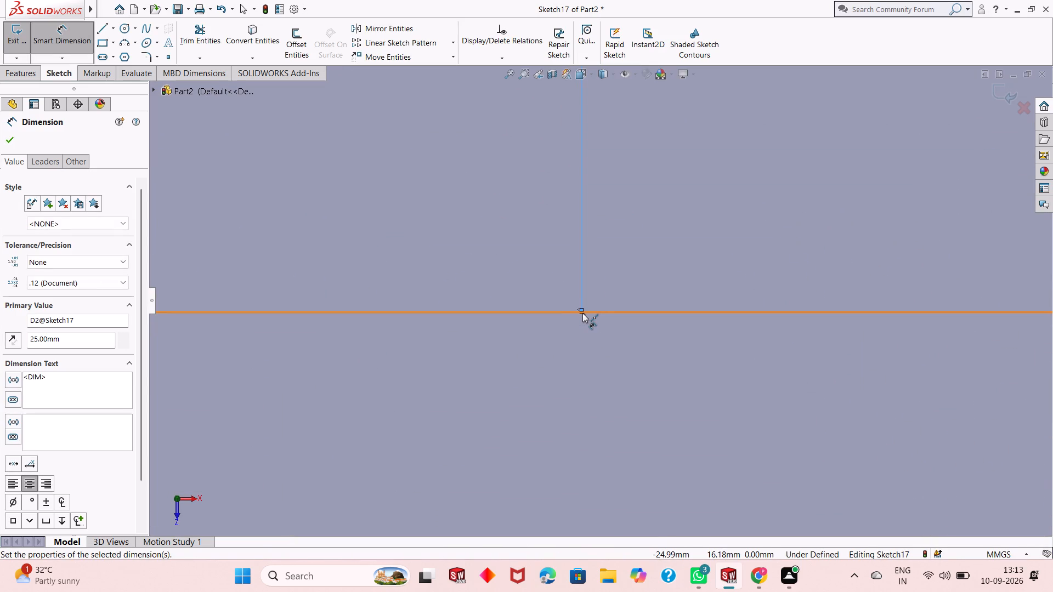
{"action": "scroll", "coordinate": [584, 313], "scroll_direction": "up", "scroll_amount": 16}
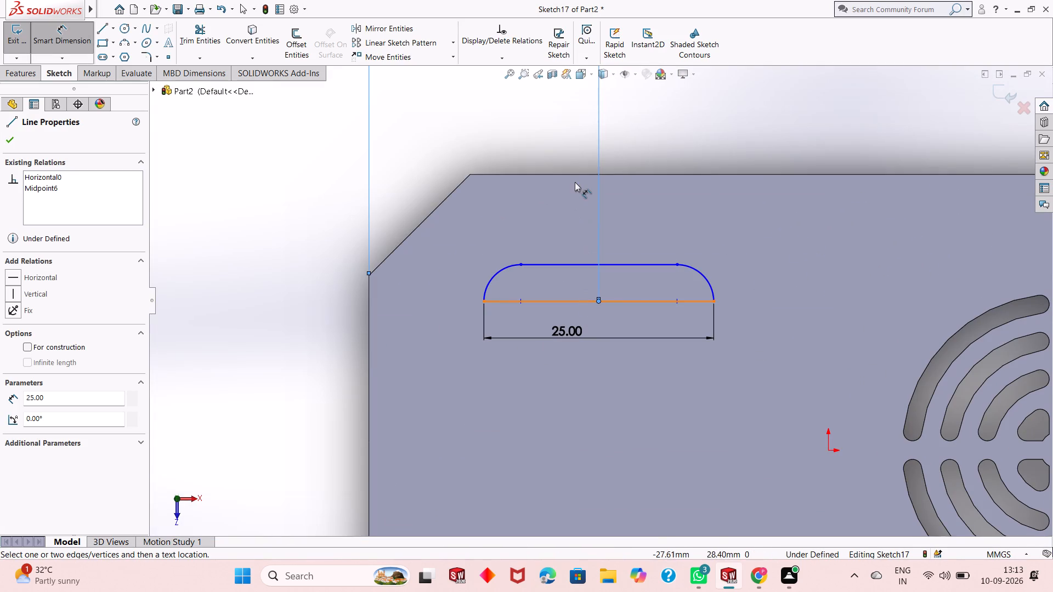
{"action": "left_click", "coordinate": [576, 172]}
{"action": "left_click", "coordinate": [578, 174]}
{"action": "left_click", "coordinate": [290, 198]}
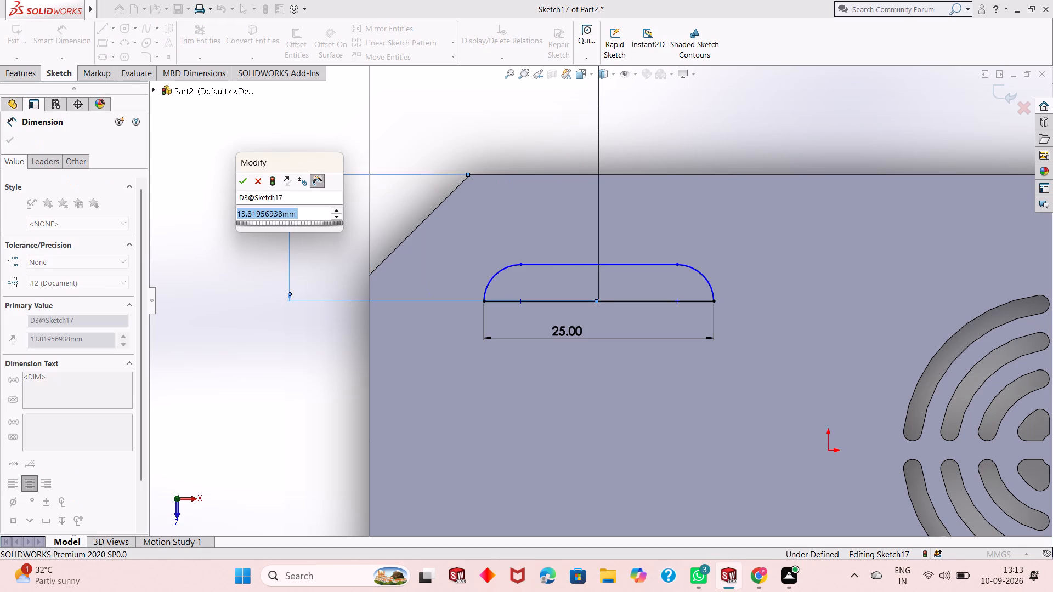
{"action": "type", "text": "15"}
{"action": "key", "text": "Return"}
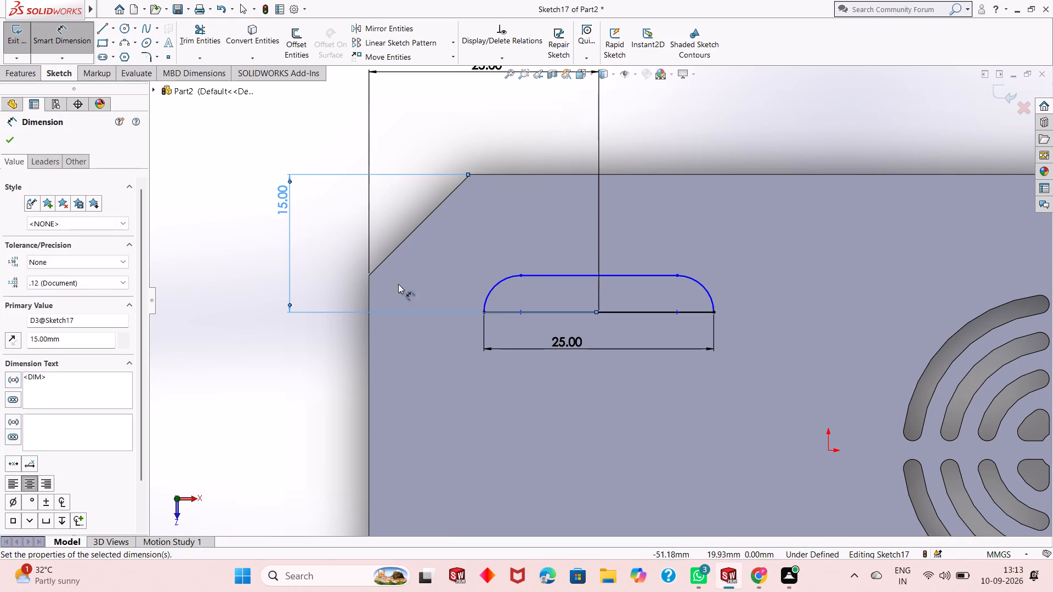
{"action": "scroll", "coordinate": [493, 298], "scroll_direction": "up", "scroll_amount": 4}
{"action": "scroll", "coordinate": [546, 358], "scroll_direction": "up", "scroll_amount": 2}
{"action": "scroll", "coordinate": [588, 354], "scroll_direction": "down", "scroll_amount": 4}
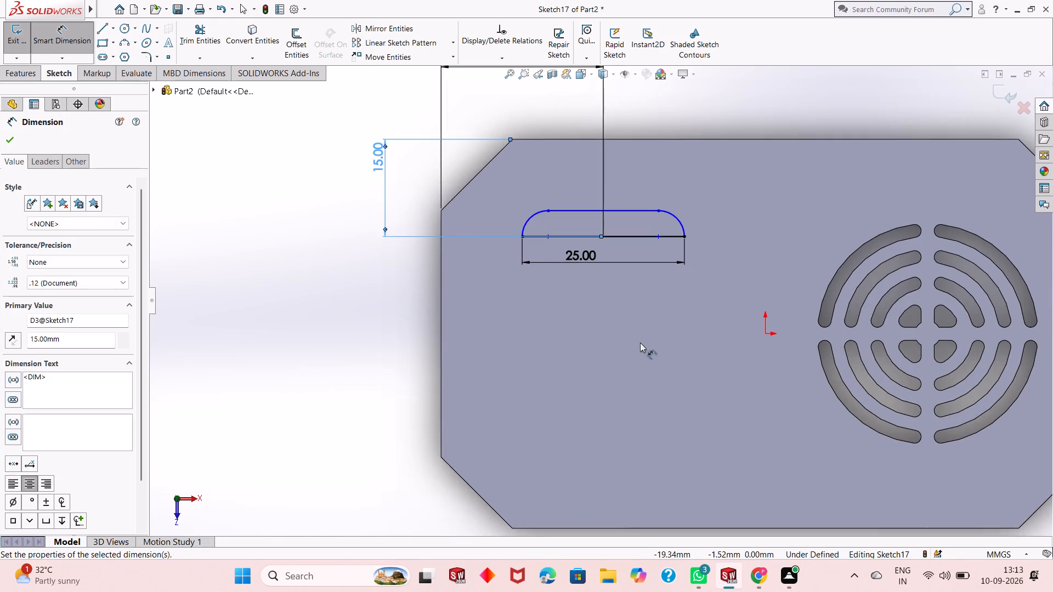
{"action": "scroll", "coordinate": [638, 336], "scroll_direction": "up", "scroll_amount": 2}
{"action": "scroll", "coordinate": [641, 272], "scroll_direction": "down", "scroll_amount": 2}
{"action": "scroll", "coordinate": [638, 261], "scroll_direction": "up", "scroll_amount": 2}
{"action": "key", "text": "Escape"}
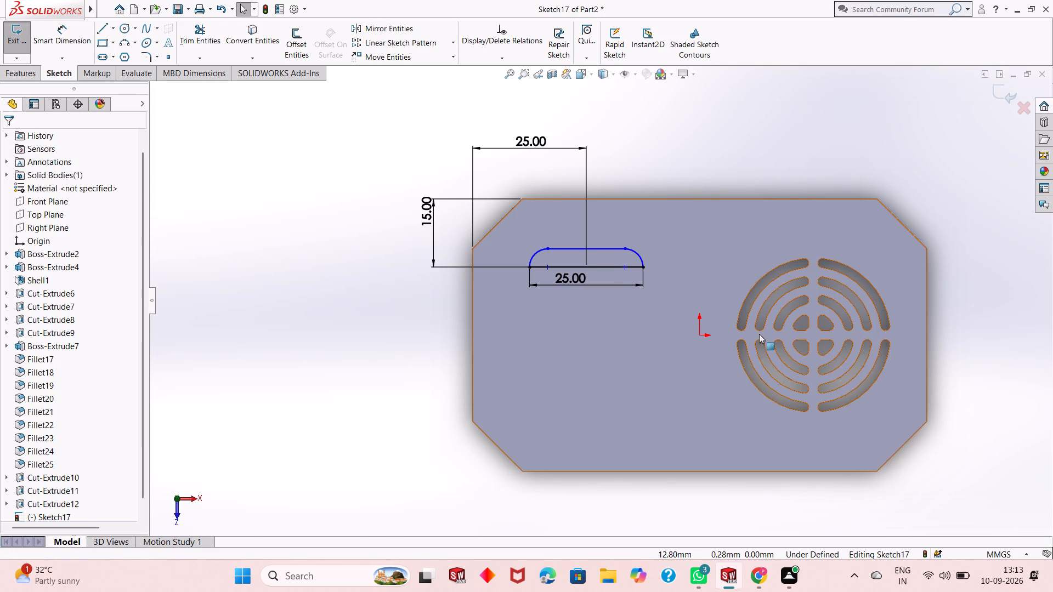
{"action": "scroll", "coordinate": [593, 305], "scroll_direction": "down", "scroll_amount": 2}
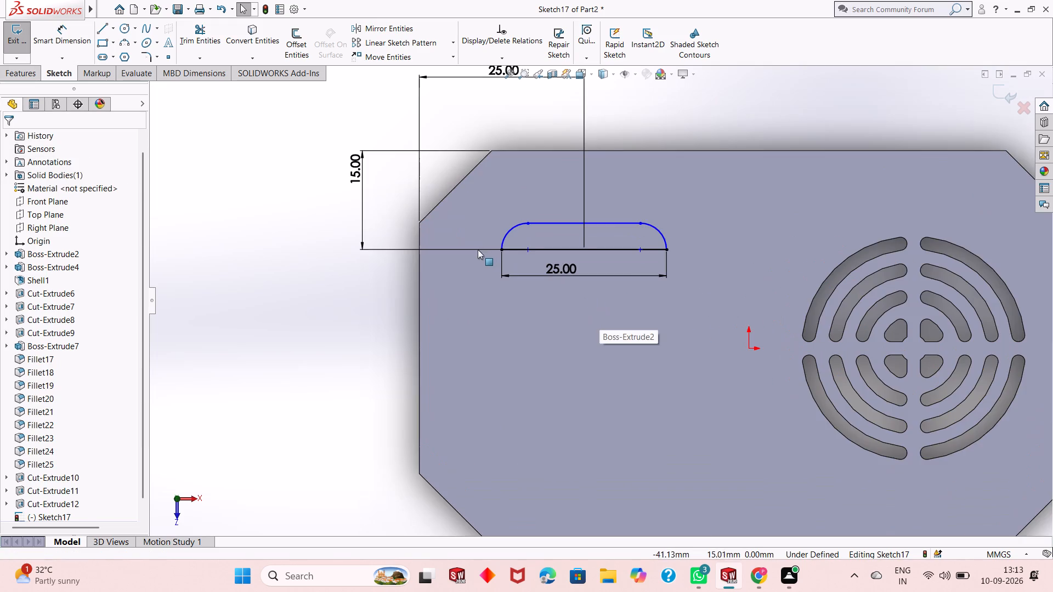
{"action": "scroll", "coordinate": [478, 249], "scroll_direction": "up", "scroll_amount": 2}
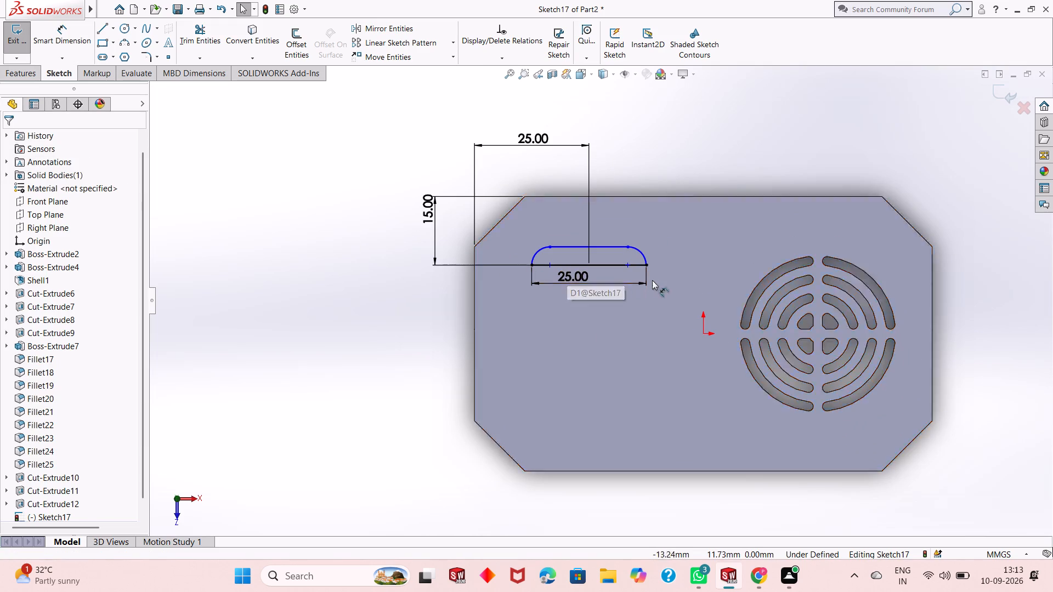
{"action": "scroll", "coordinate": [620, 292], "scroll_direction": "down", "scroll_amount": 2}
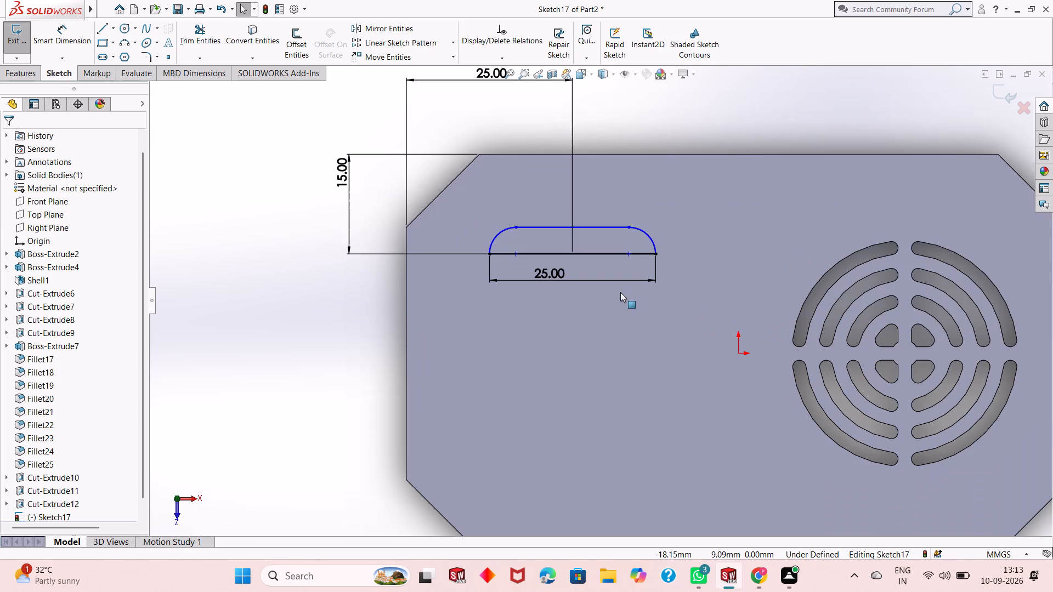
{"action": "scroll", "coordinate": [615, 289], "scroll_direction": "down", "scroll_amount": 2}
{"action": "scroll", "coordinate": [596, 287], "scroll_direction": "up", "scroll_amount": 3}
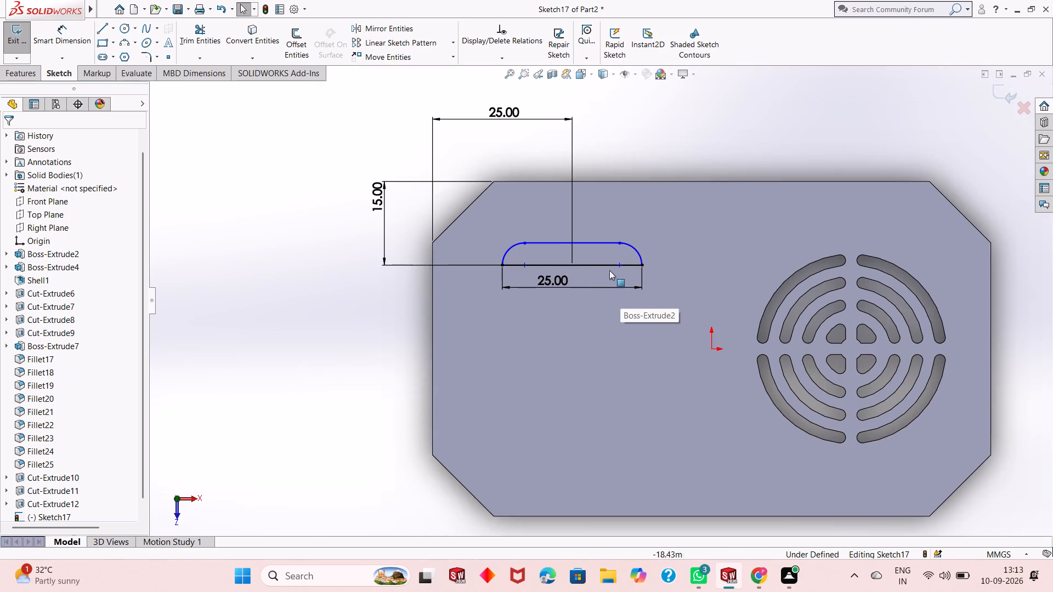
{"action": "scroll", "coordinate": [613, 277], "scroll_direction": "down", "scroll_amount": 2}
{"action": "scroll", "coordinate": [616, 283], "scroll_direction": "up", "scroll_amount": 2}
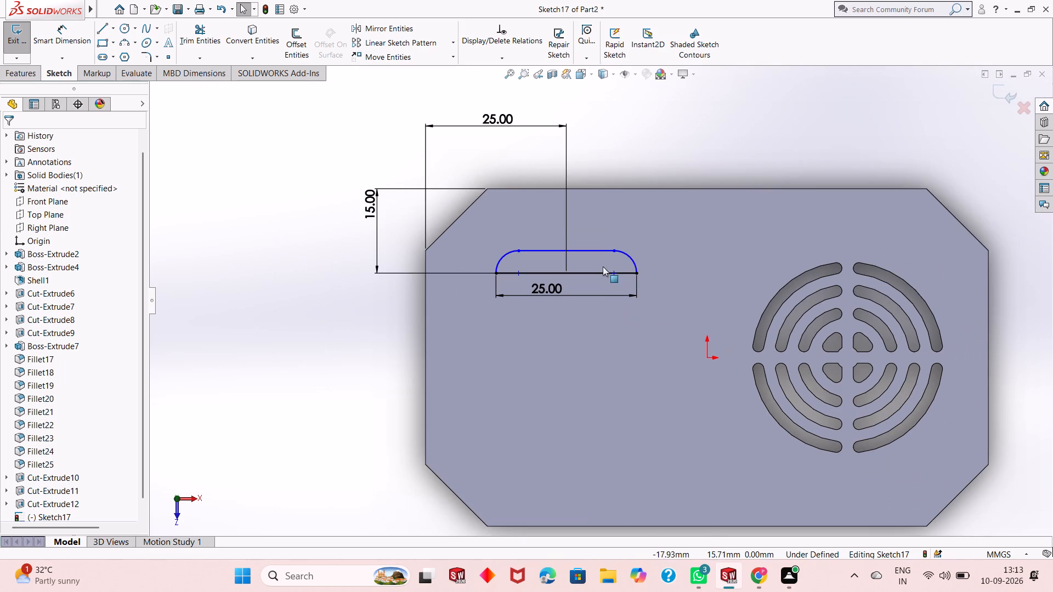
Extrude the rounded profile as a blind boss 5 mm outward from the plate's face, merged with the body.
{"action": "left_click", "coordinate": [20, 78]}
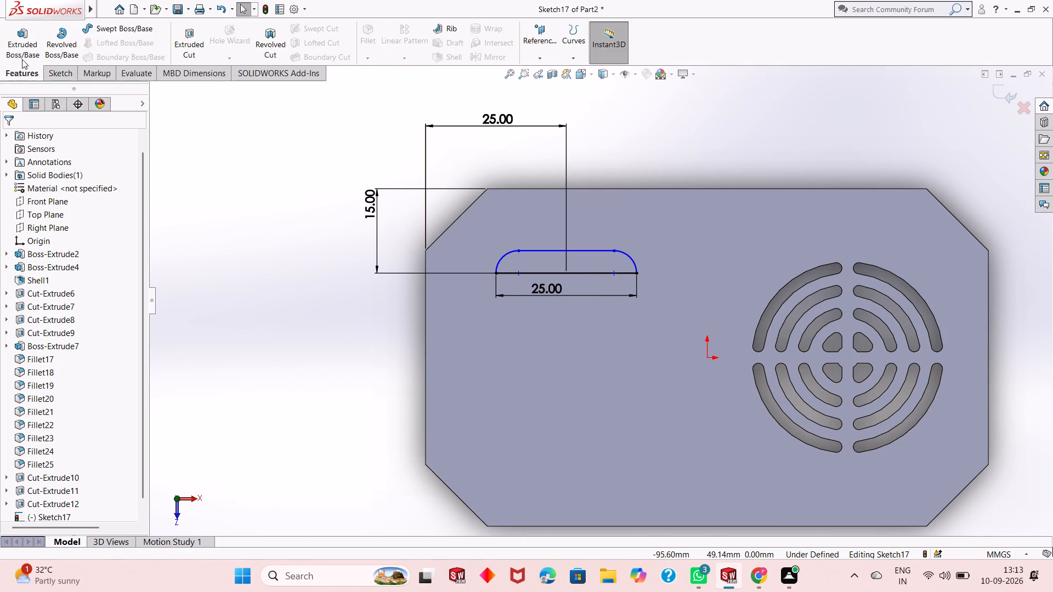
{"action": "left_click", "coordinate": [22, 48]}
{"action": "middle_click_drag", "start_coordinate": [583, 380], "coordinate": [595, 269]}
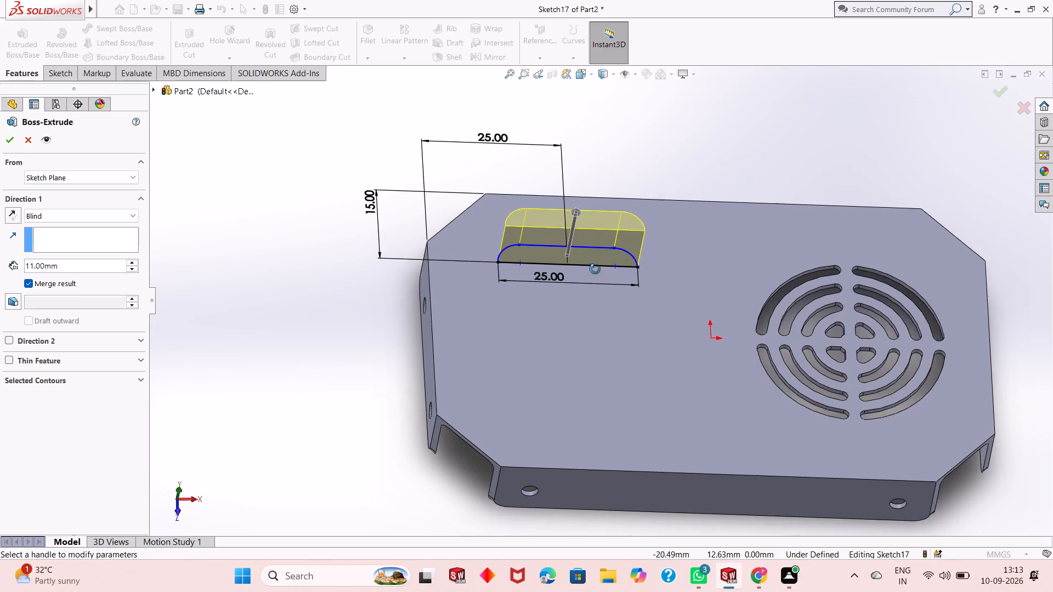
{"action": "middle_click_drag", "start_coordinate": [595, 269], "coordinate": [618, 212]}
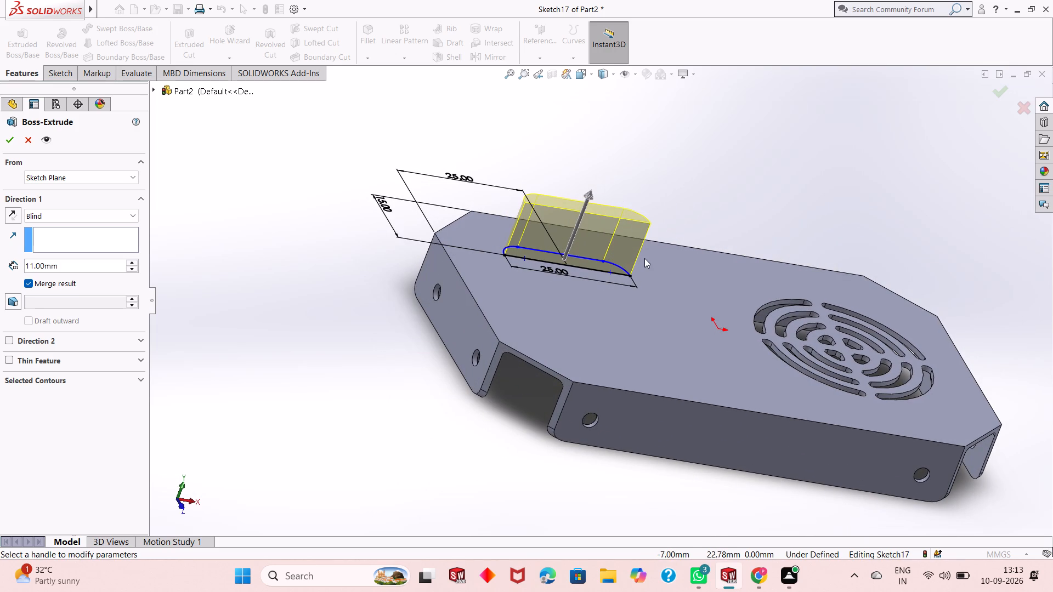
{"action": "middle_click_drag", "start_coordinate": [644, 258], "coordinate": [640, 278]}
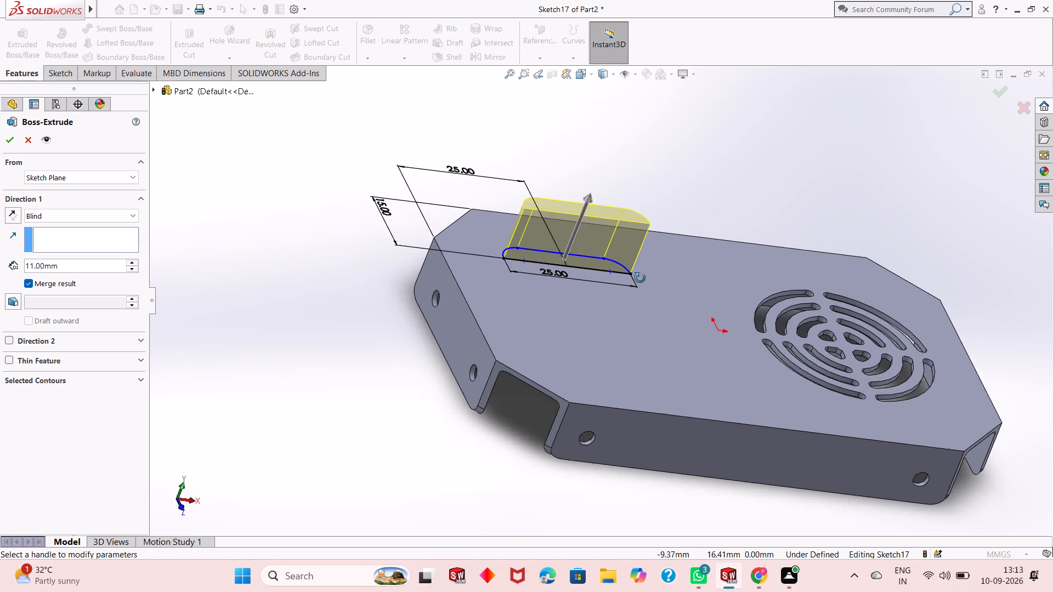
{"action": "middle_click_drag", "start_coordinate": [640, 278], "coordinate": [637, 289]}
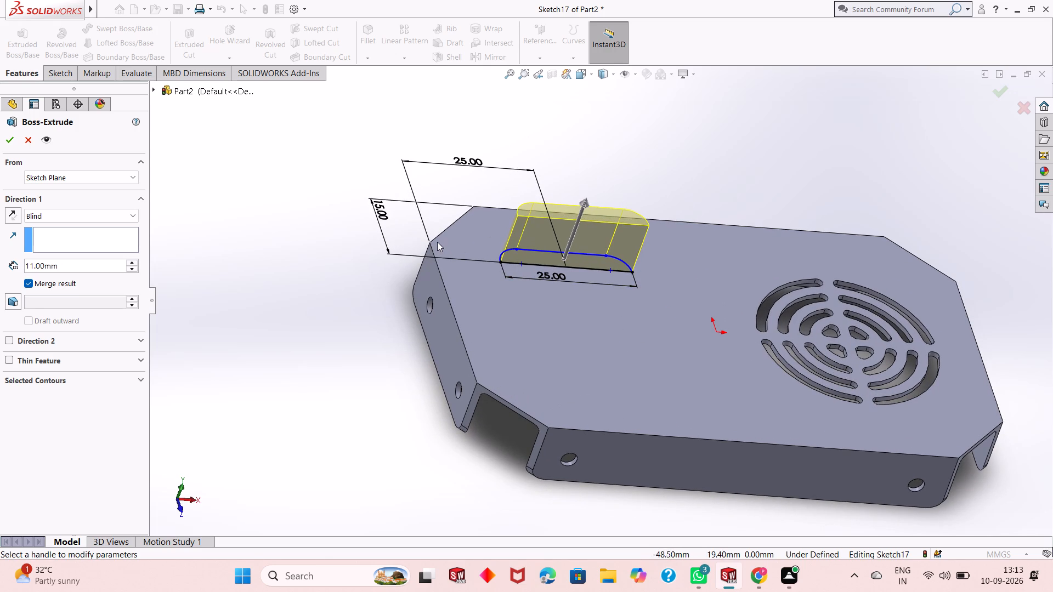
{"action": "double_click", "coordinate": [74, 261]}
{"action": "key", "text": "5"}
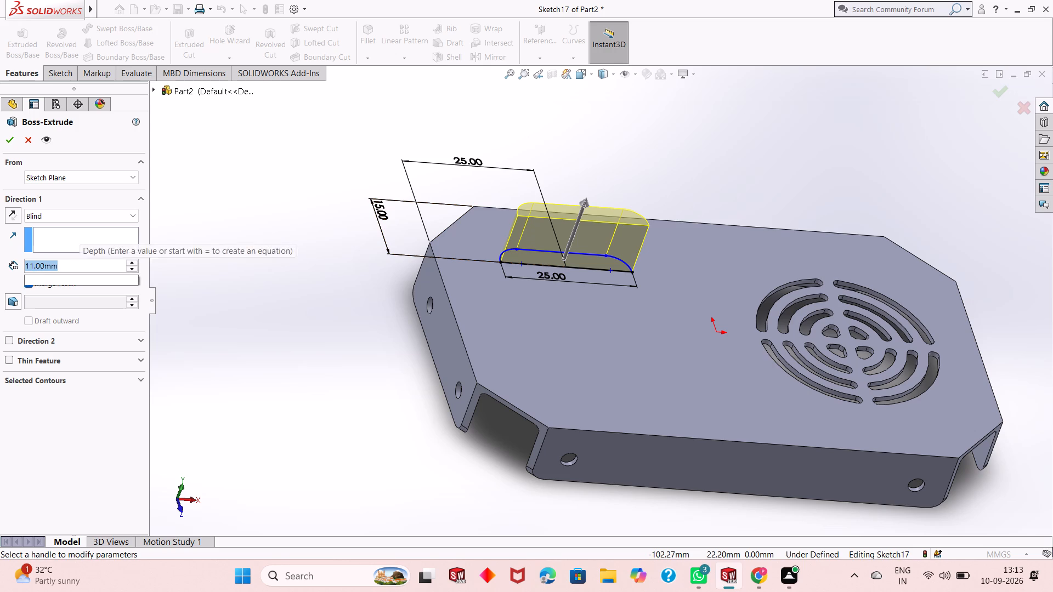
{"action": "key", "text": "Return"}
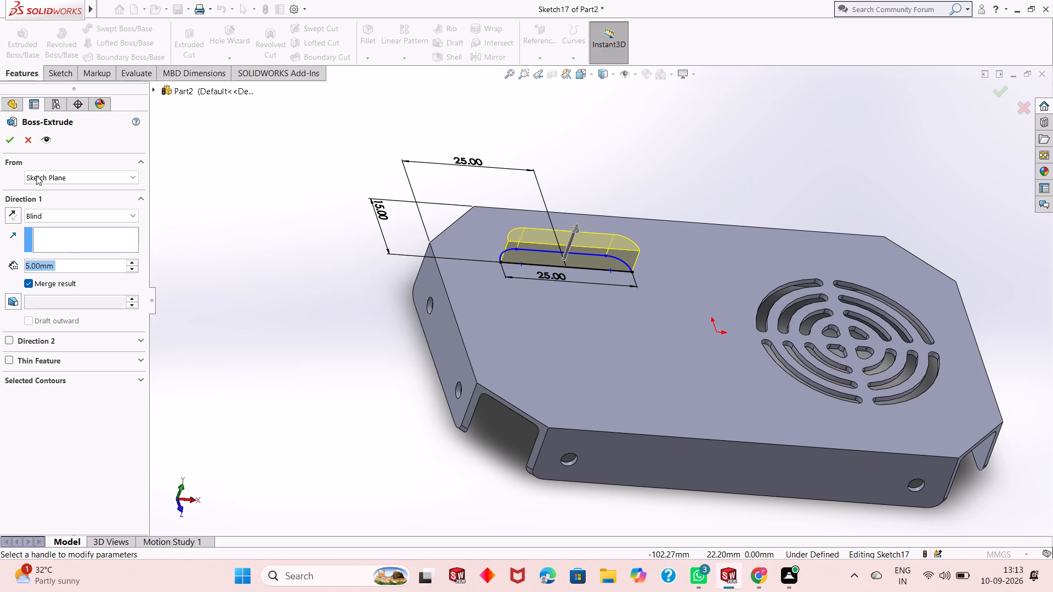
{"action": "left_click", "coordinate": [10, 141]}
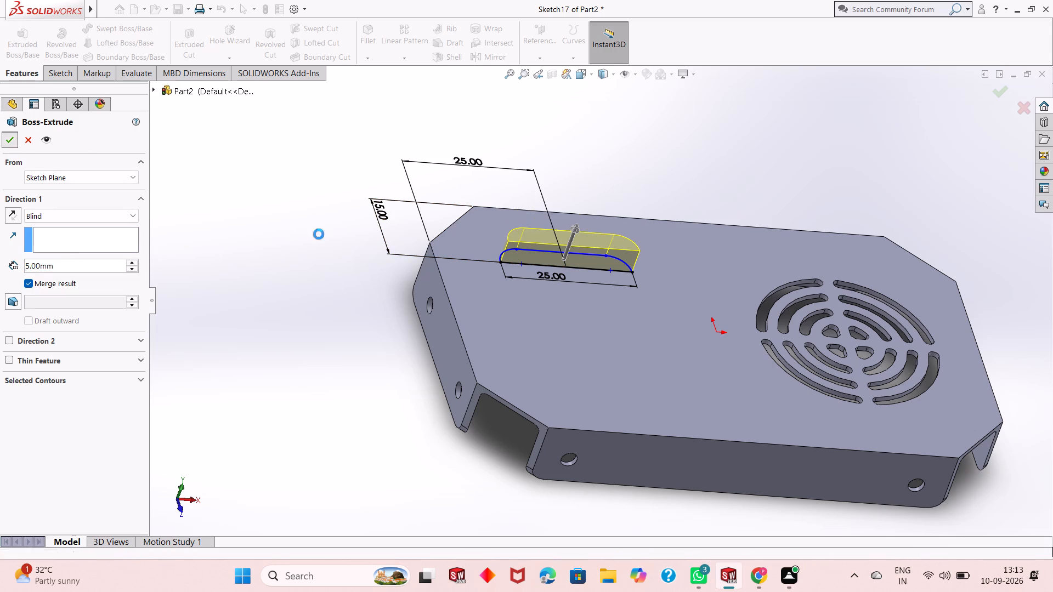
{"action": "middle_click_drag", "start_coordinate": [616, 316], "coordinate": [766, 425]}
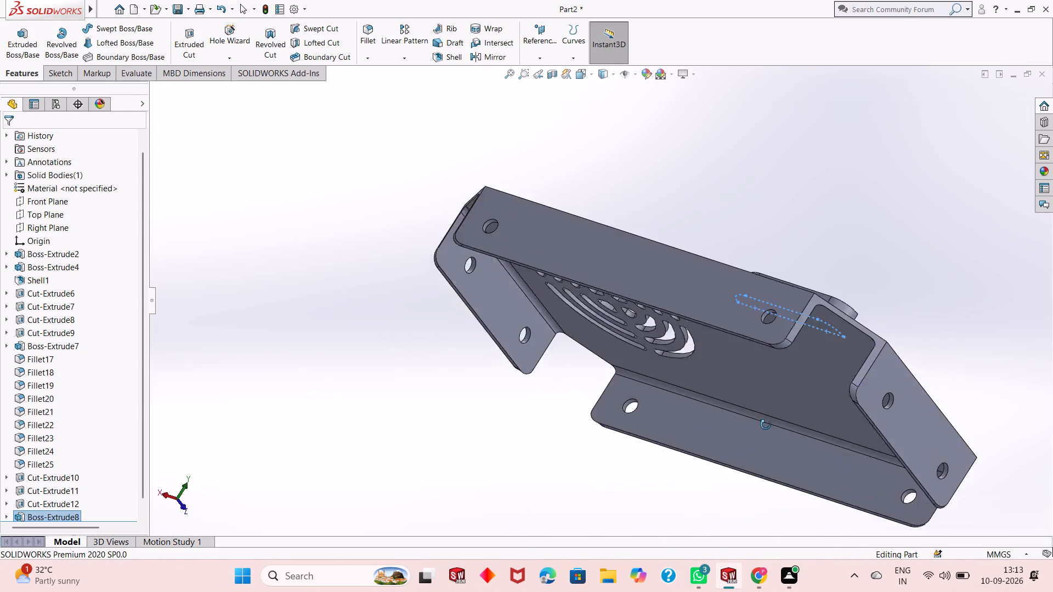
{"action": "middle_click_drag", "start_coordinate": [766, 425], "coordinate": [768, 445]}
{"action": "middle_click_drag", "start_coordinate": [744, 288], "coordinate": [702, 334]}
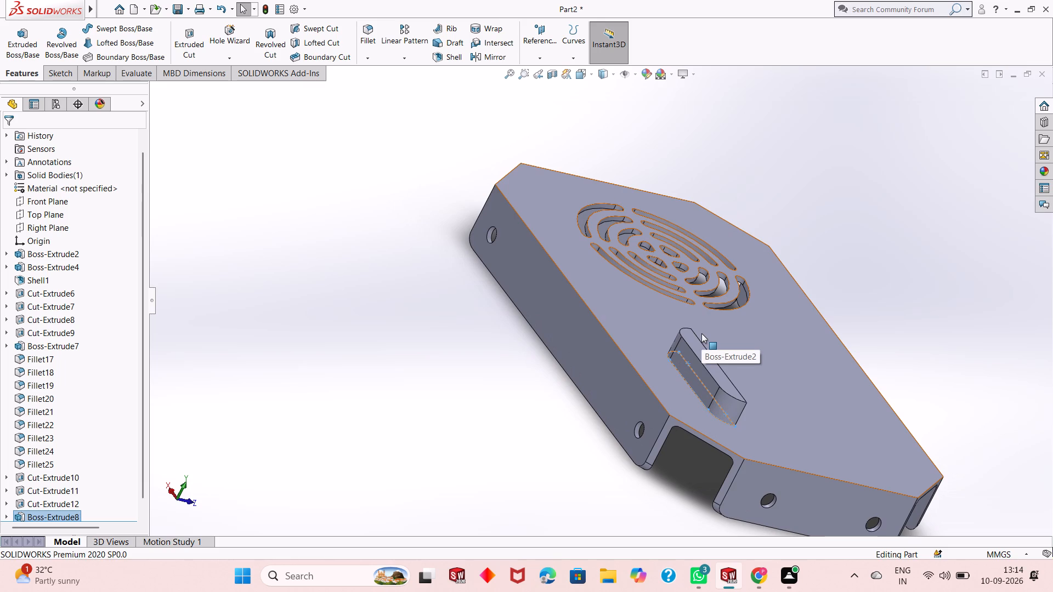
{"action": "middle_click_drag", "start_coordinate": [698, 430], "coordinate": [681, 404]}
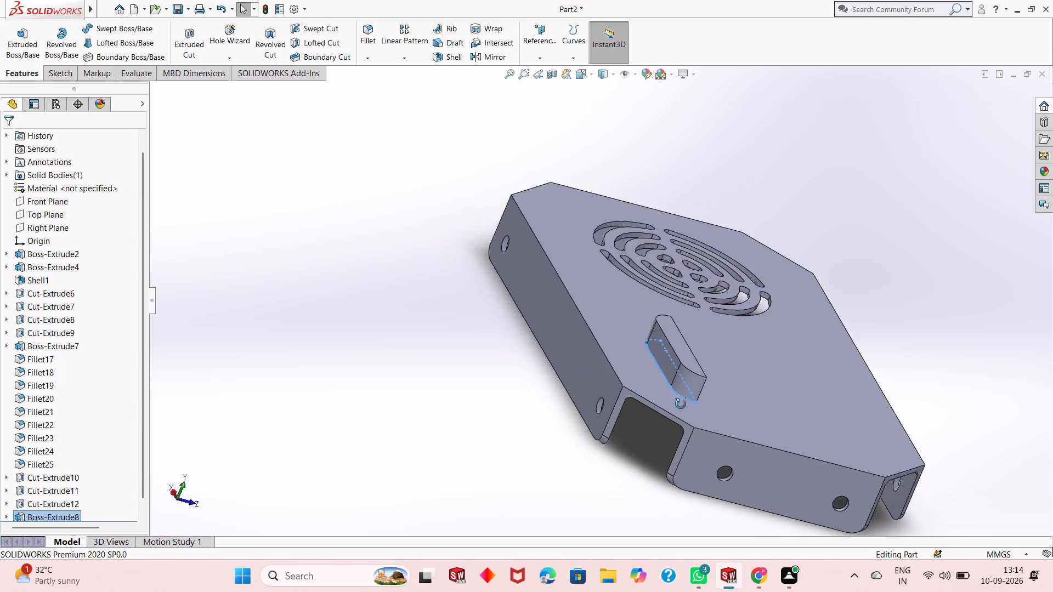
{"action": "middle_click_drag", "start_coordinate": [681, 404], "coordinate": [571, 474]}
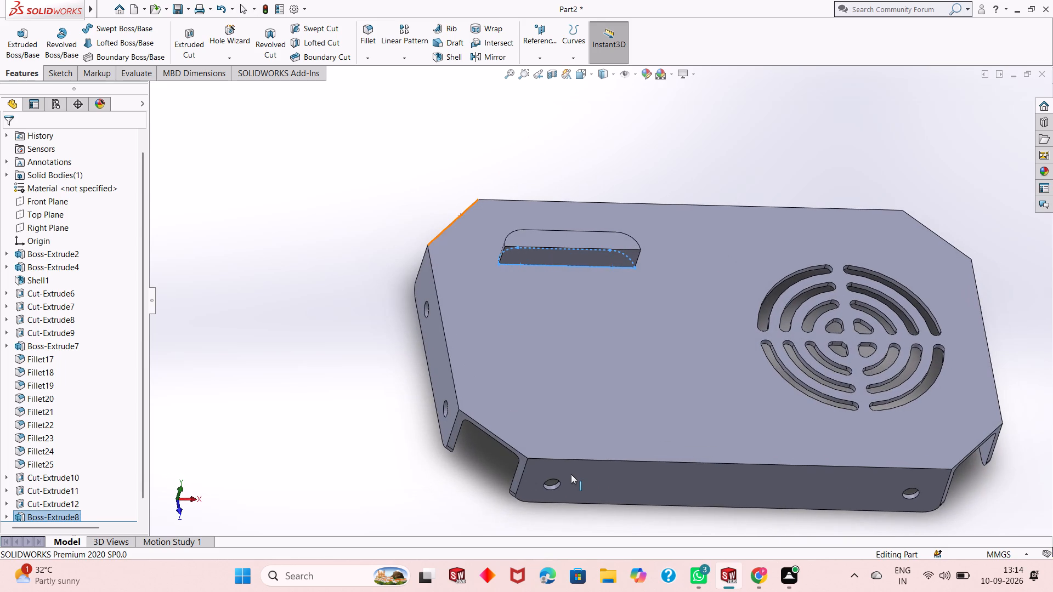
Undo the boss extrusion and return to editing the rounded profile's sketch.
{"action": "key", "text": "Escape"}
{"action": "key", "text": "ctrl+z"}
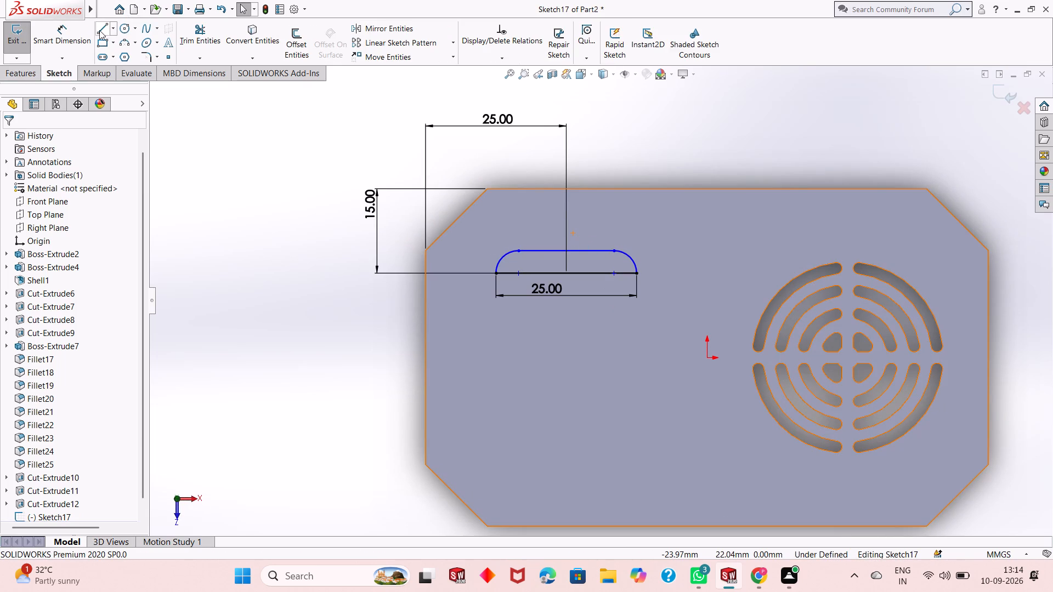
Copy the whole rounded profile from its bottom line's midpoint to about 11 mm straight below the original.
{"action": "left_click", "coordinate": [586, 271]}
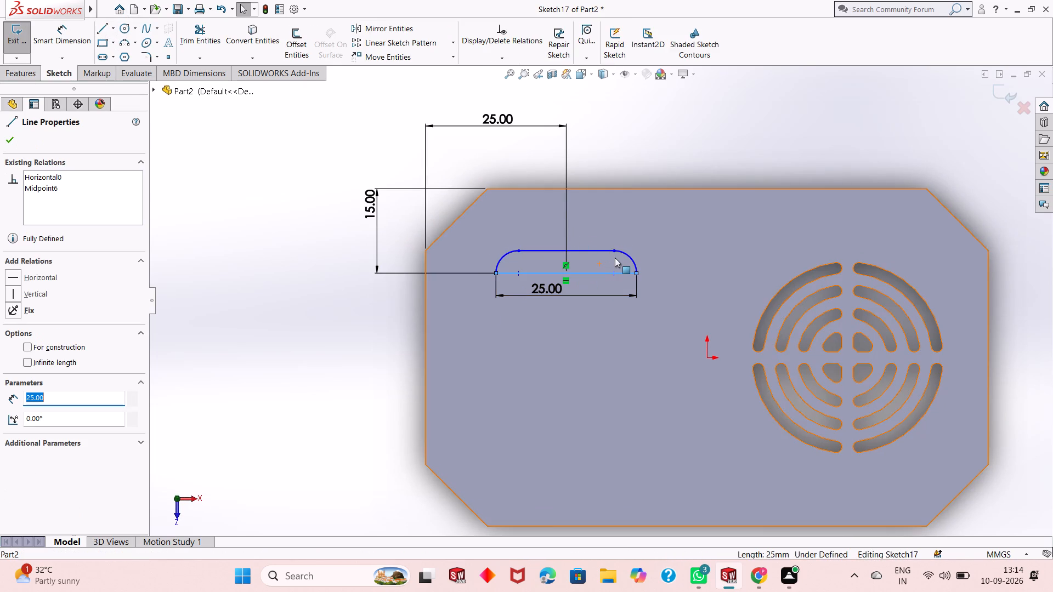
{"action": "left_click", "coordinate": [631, 258], "text": "ctrl"}
{"action": "left_click", "coordinate": [578, 251], "text": "ctrl"}
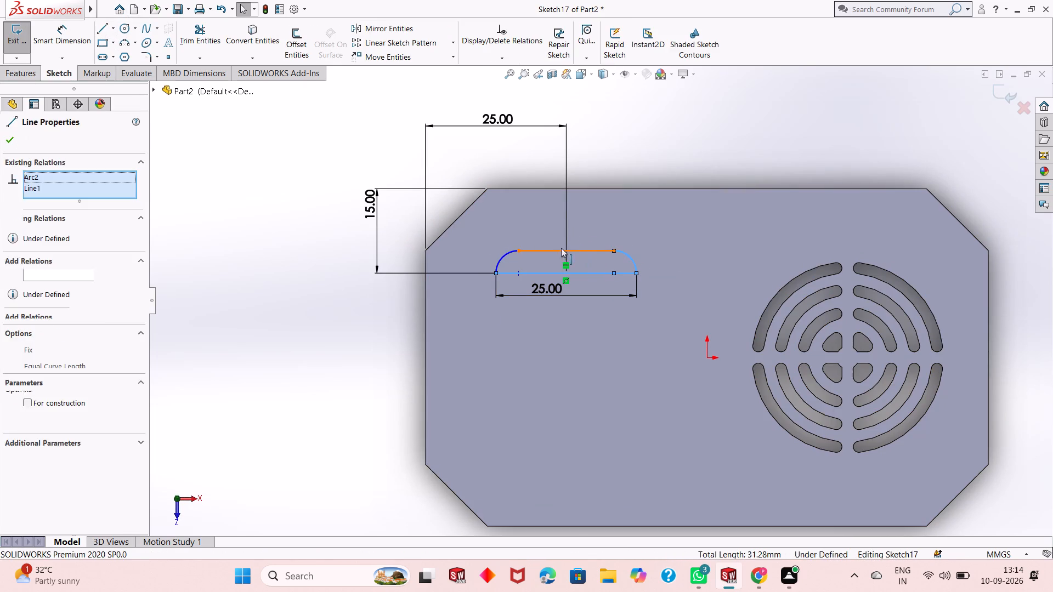
{"action": "left_click", "coordinate": [501, 254], "text": "ctrl"}
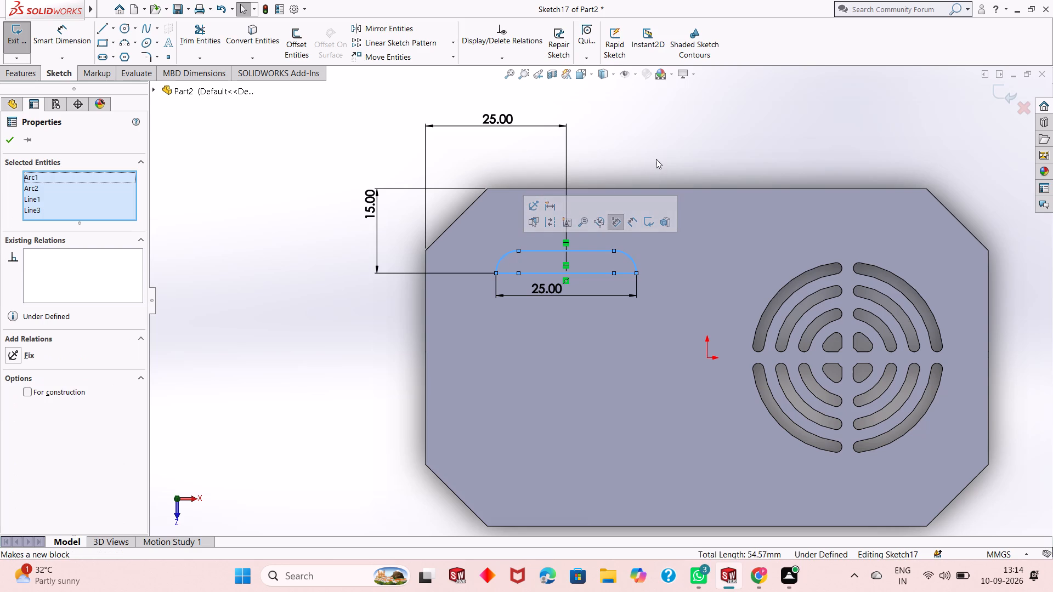
{"action": "left_click", "coordinate": [451, 60]}
{"action": "left_click", "coordinate": [426, 83]}
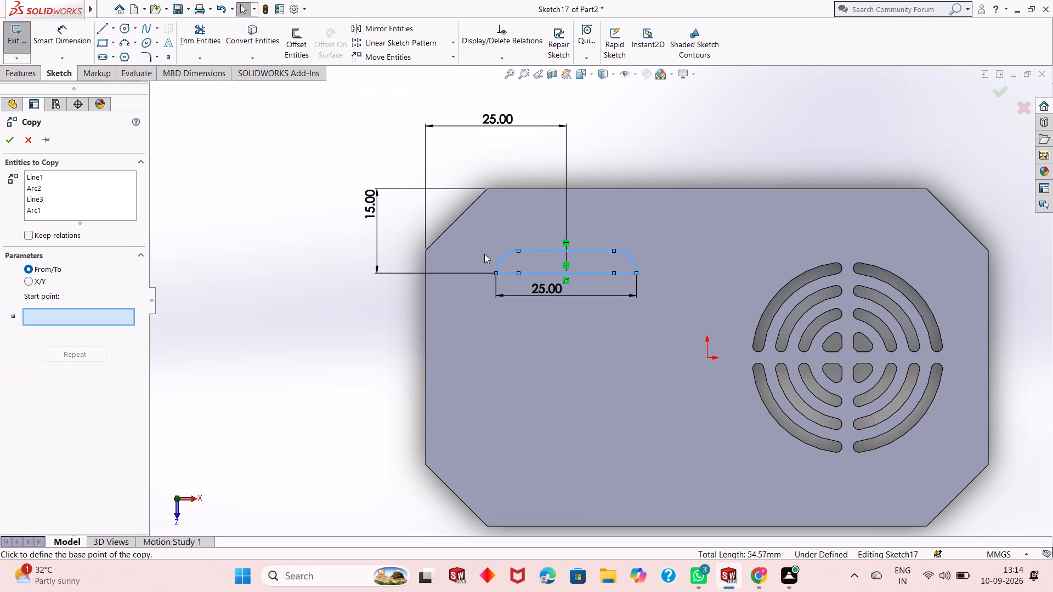
{"action": "left_click", "coordinate": [564, 274]}
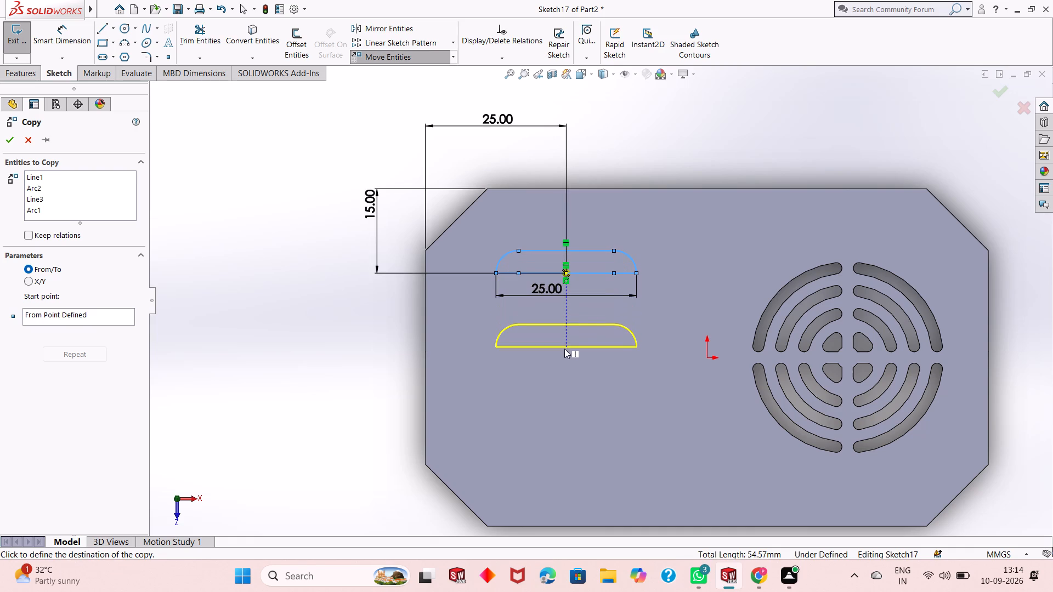
{"action": "left_click", "coordinate": [564, 337]}
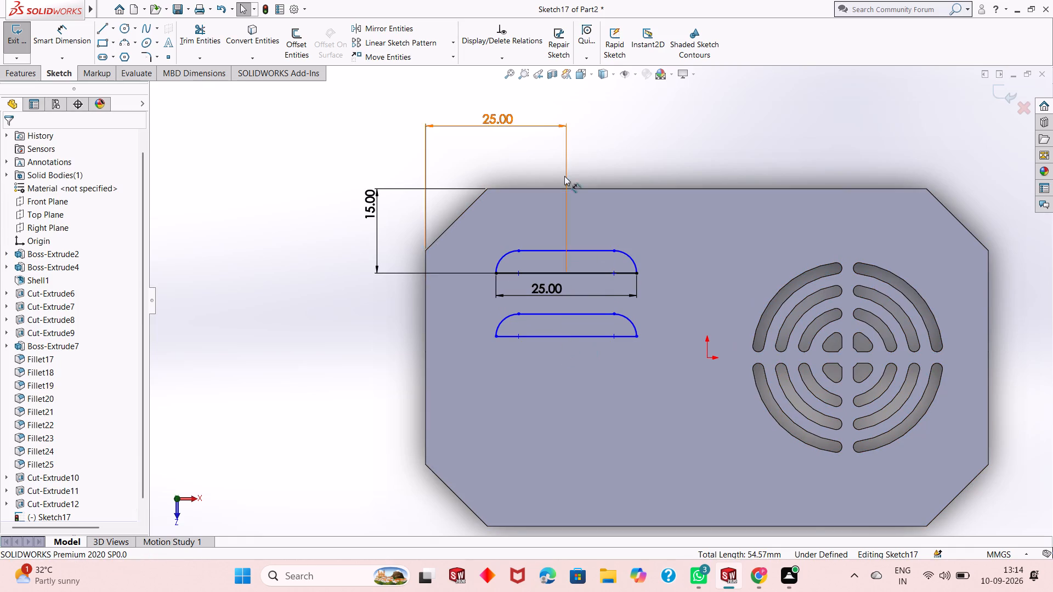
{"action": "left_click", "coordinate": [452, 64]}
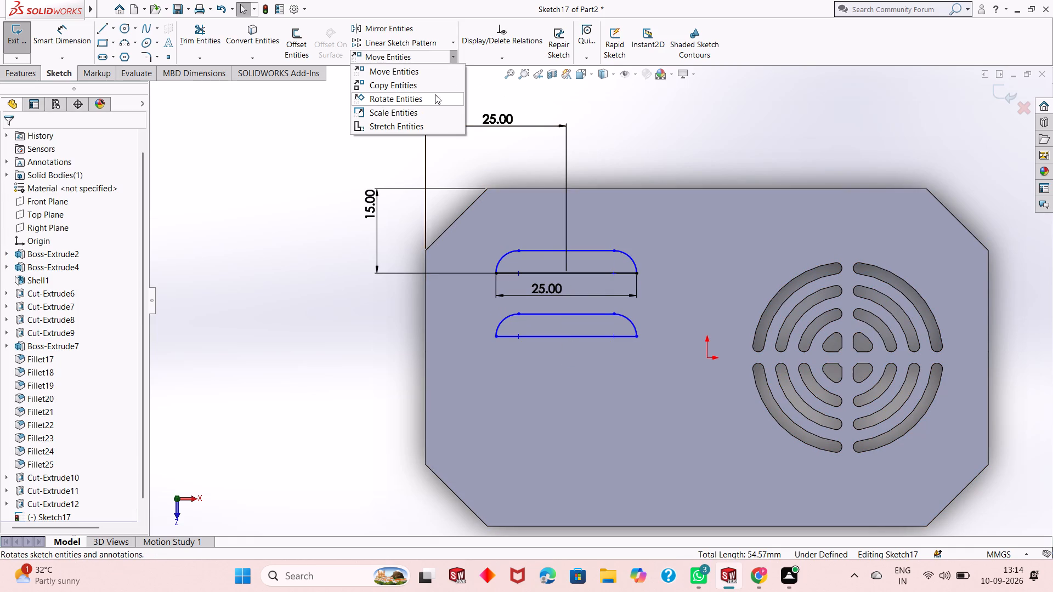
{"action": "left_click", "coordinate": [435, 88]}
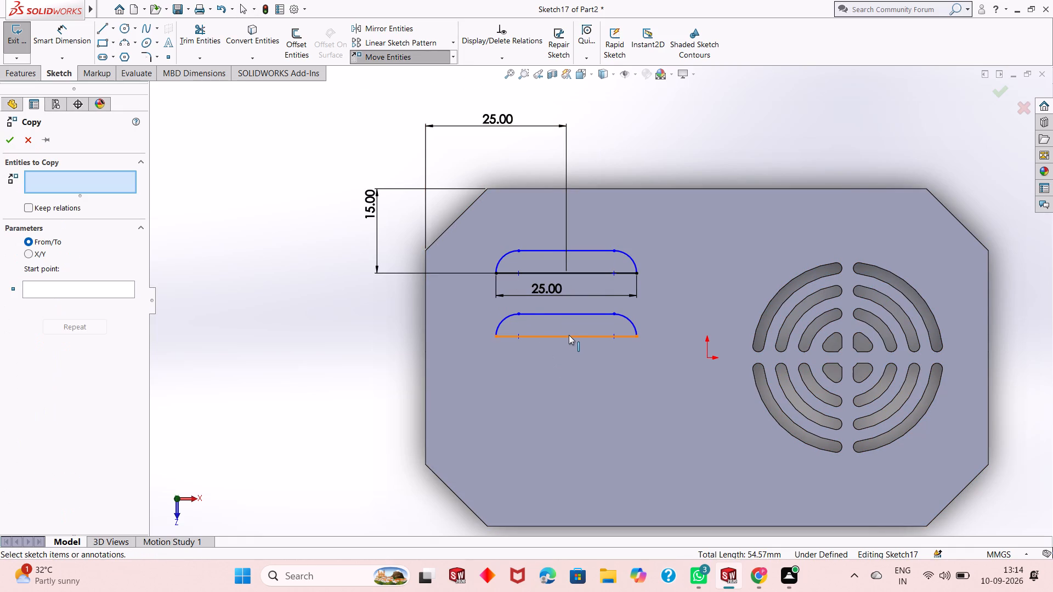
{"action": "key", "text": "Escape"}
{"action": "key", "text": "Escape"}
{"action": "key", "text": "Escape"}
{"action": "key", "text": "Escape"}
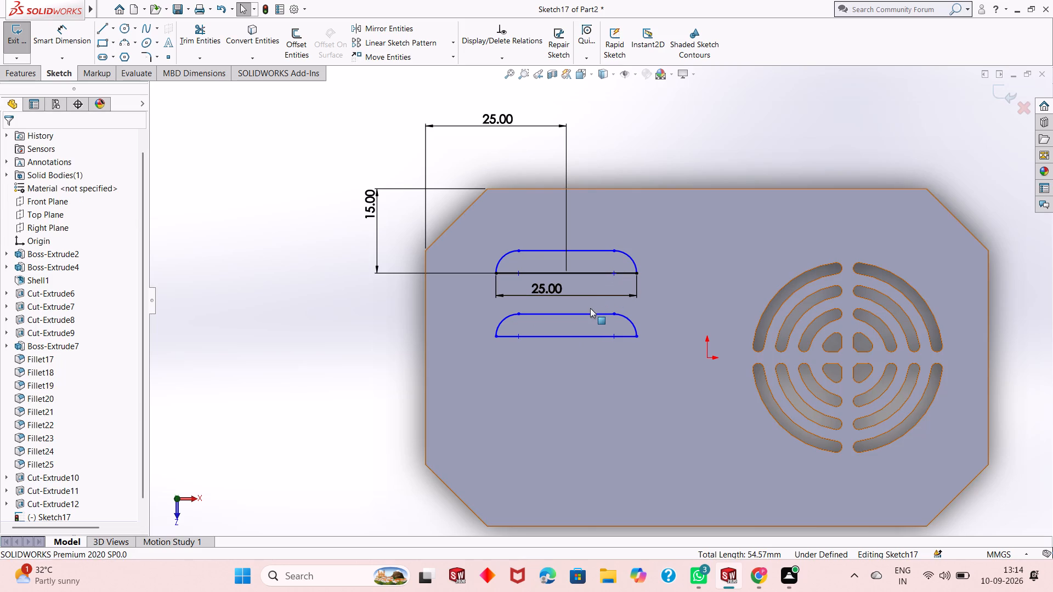
Copy the second rounded profile from its bottom line's midpoint to about 11 mm straight below it, making a third profile.
{"action": "left_click", "coordinate": [588, 312]}
{"action": "left_click", "coordinate": [625, 318], "text": "ctrl"}
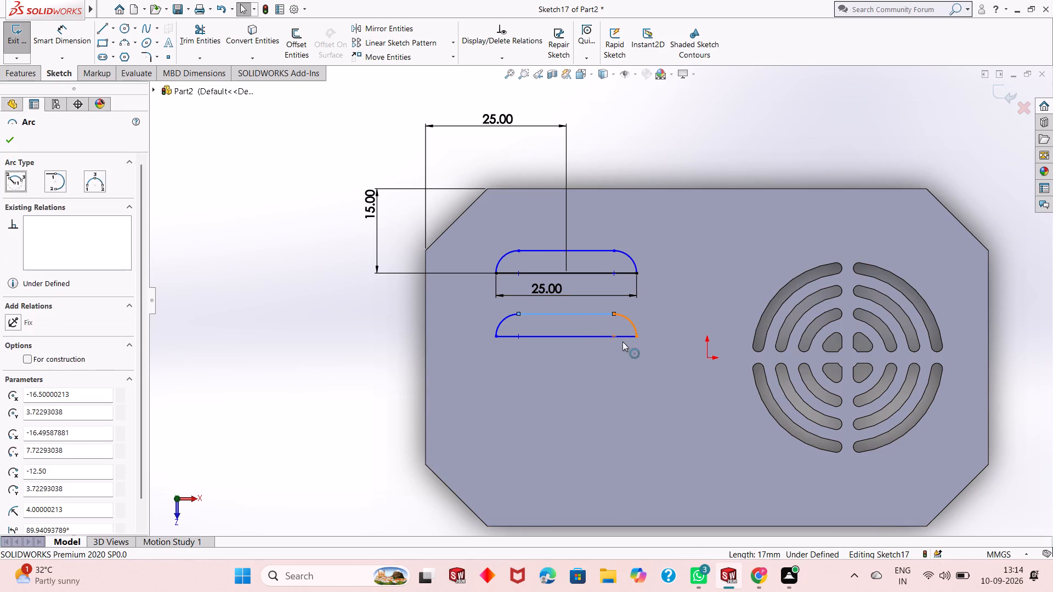
{"action": "left_click", "coordinate": [622, 337], "text": "ctrl"}
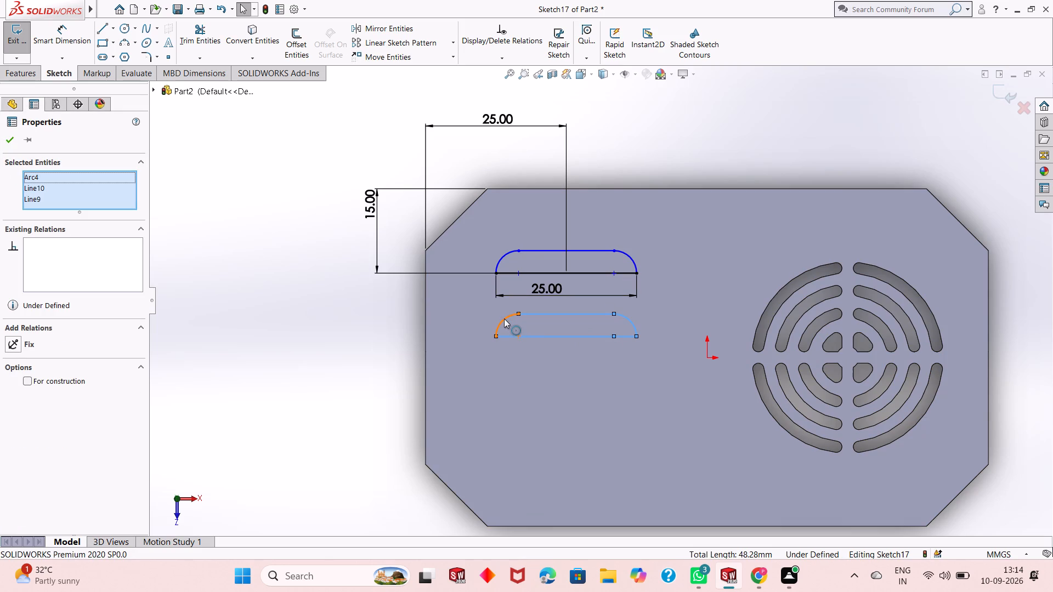
{"action": "left_click", "coordinate": [504, 320], "text": "ctrl"}
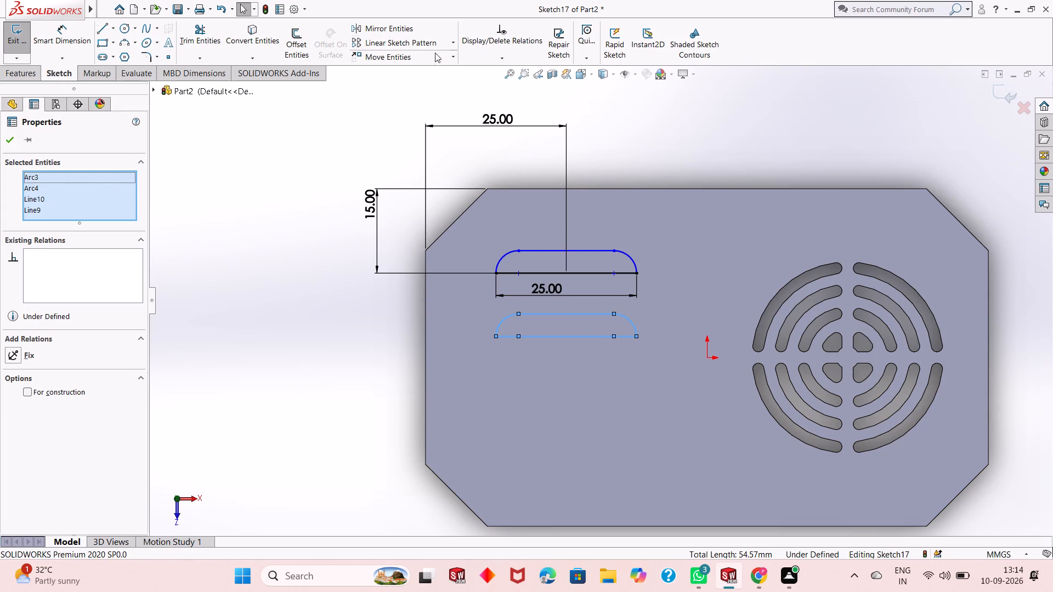
{"action": "left_click", "coordinate": [451, 59]}
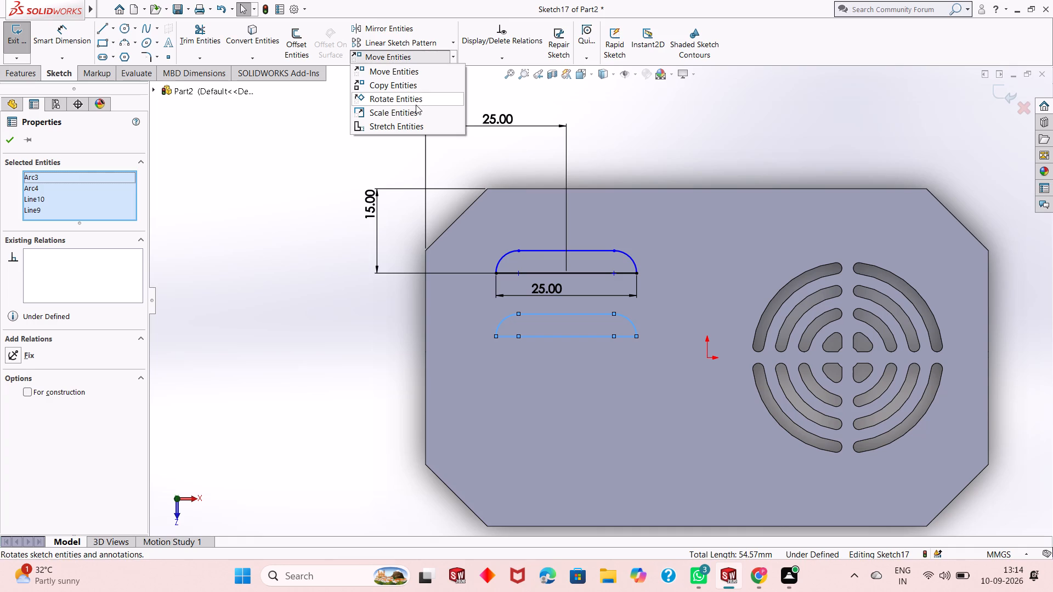
{"action": "left_click", "coordinate": [412, 88]}
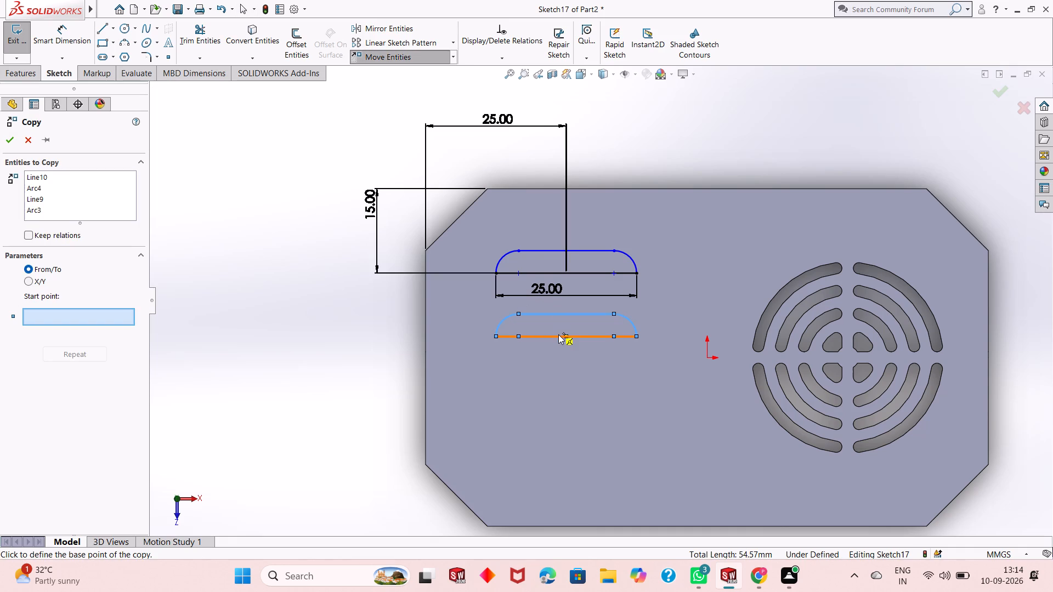
{"action": "left_click", "coordinate": [564, 335]}
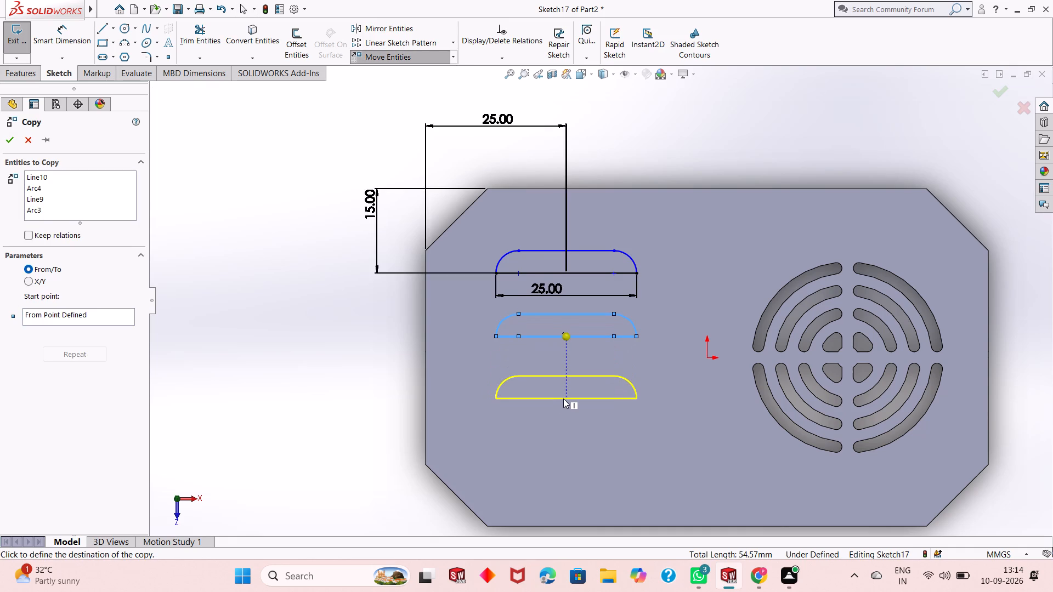
{"action": "left_click", "coordinate": [563, 399]}
{"action": "right_click", "coordinate": [563, 399]}
{"action": "left_click", "coordinate": [339, 406]}
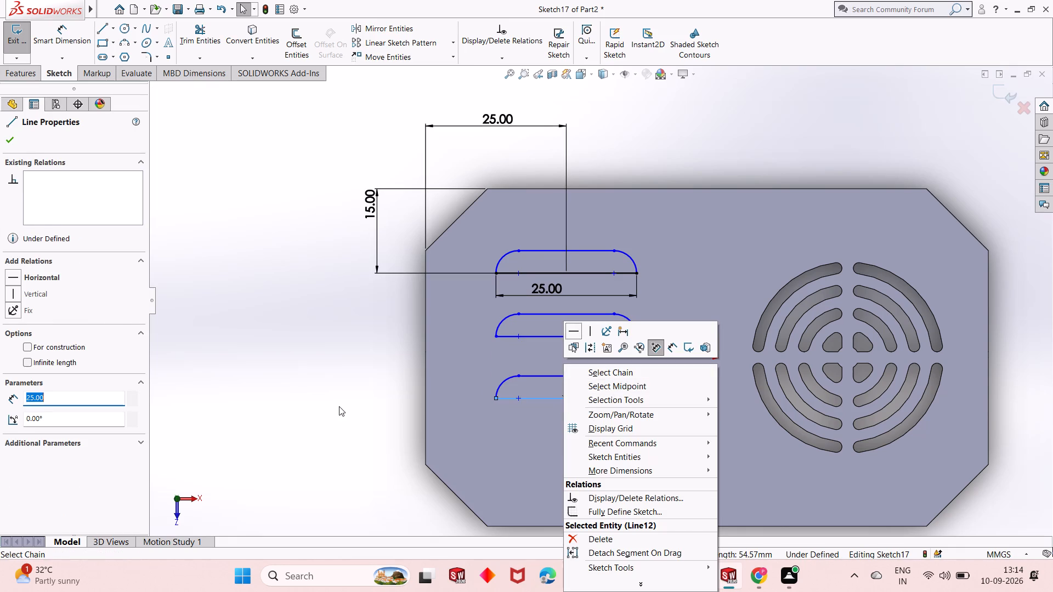
Dimension the vertical spacing between the lower-left corners of the upper and middle profiles at 15 mm.
{"action": "left_click", "coordinate": [74, 44]}
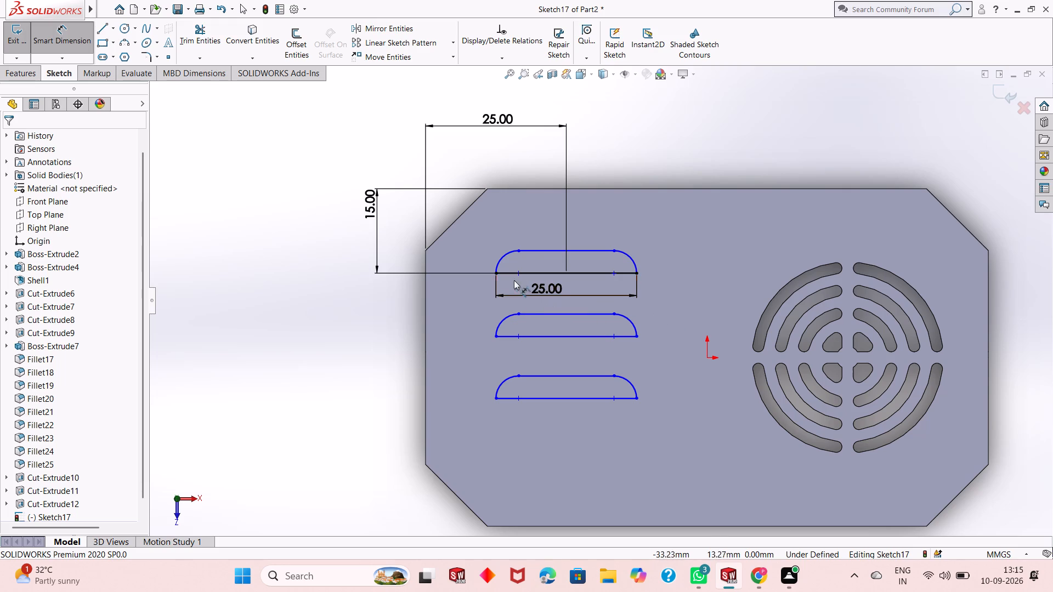
{"action": "left_click", "coordinate": [498, 273]}
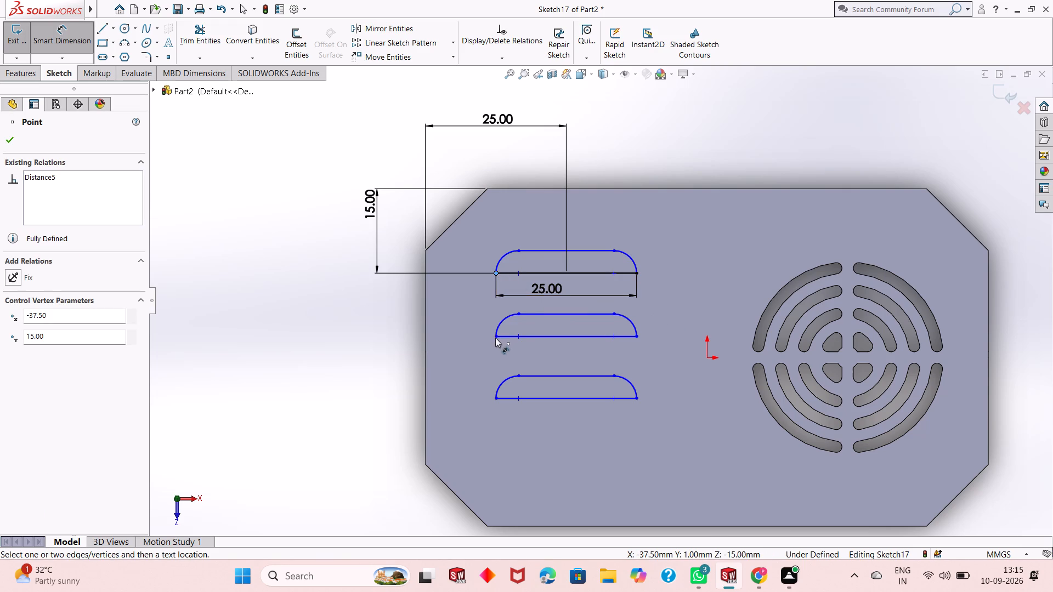
{"action": "left_click", "coordinate": [495, 338]}
{"action": "left_click", "coordinate": [347, 339]}
{"action": "type", "text": "15"}
{"action": "key", "text": "Return"}
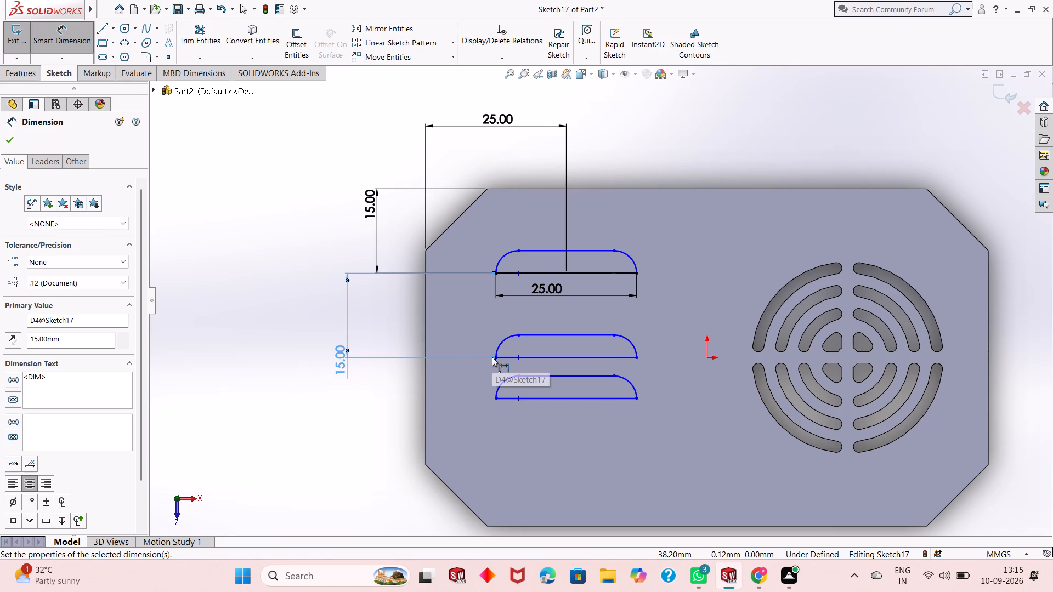
Dimension the vertical spacing between the lower-left corners of the middle and lowest profiles at 15 mm.
{"action": "left_click", "coordinate": [497, 358]}
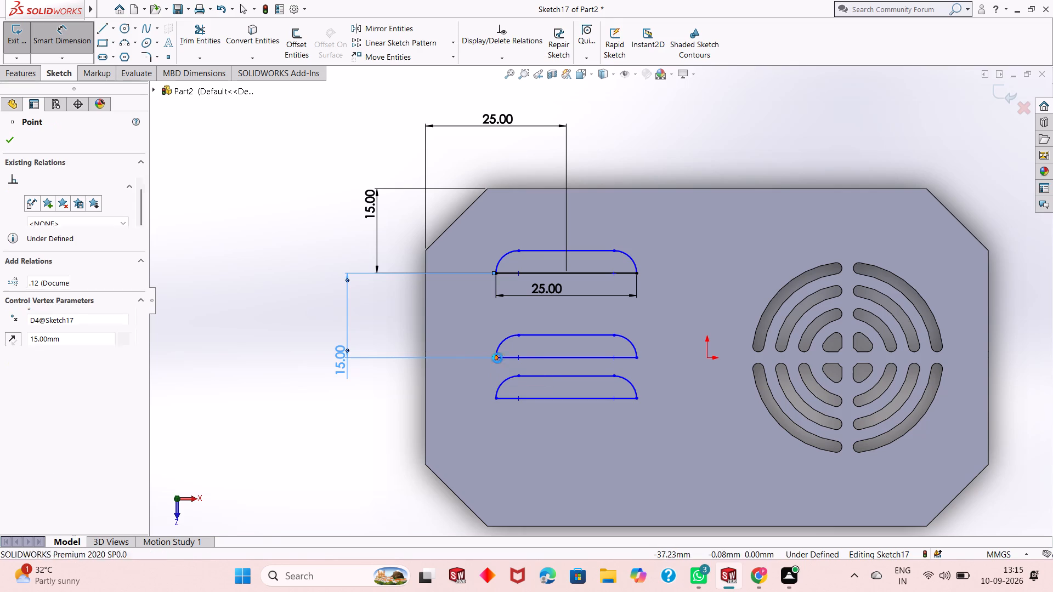
{"action": "left_click", "coordinate": [494, 399]}
{"action": "left_click", "coordinate": [264, 396]}
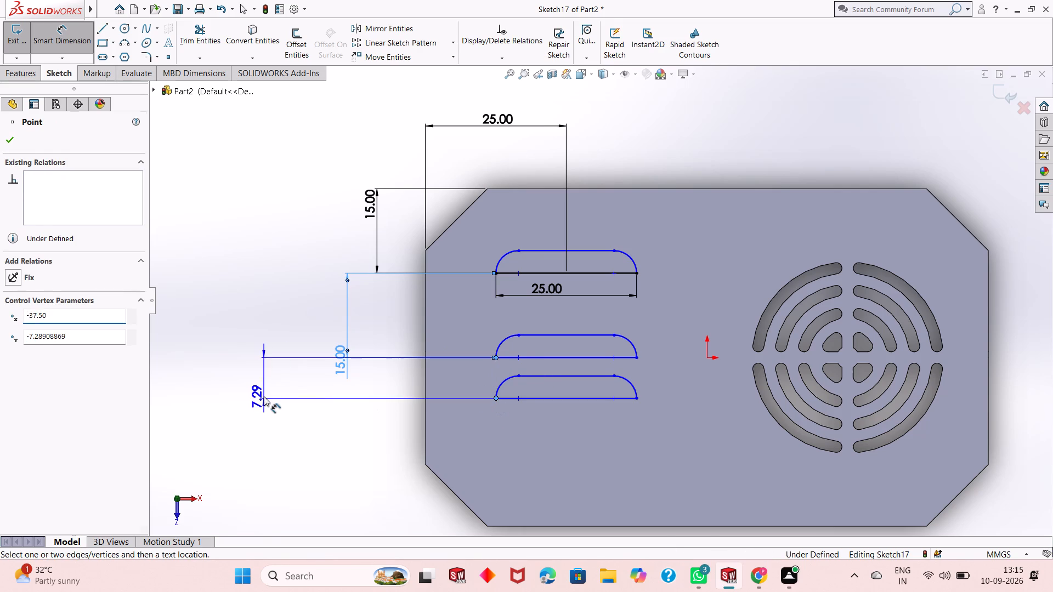
{"action": "type", "text": "15"}
{"action": "key", "text": "Return"}
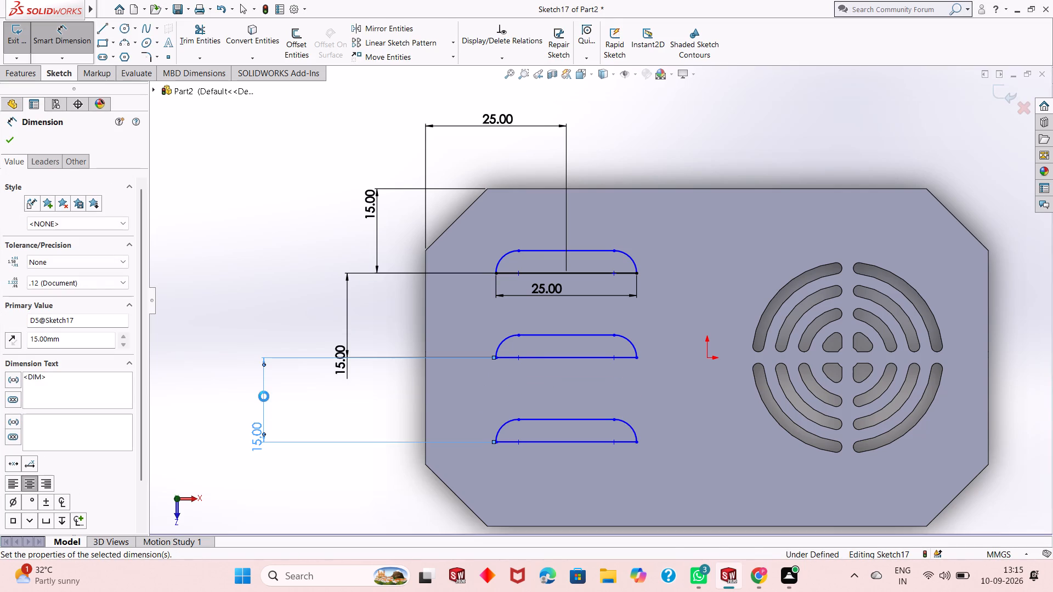
{"action": "right_click", "coordinate": [302, 409]}
{"action": "left_click", "coordinate": [331, 449]}
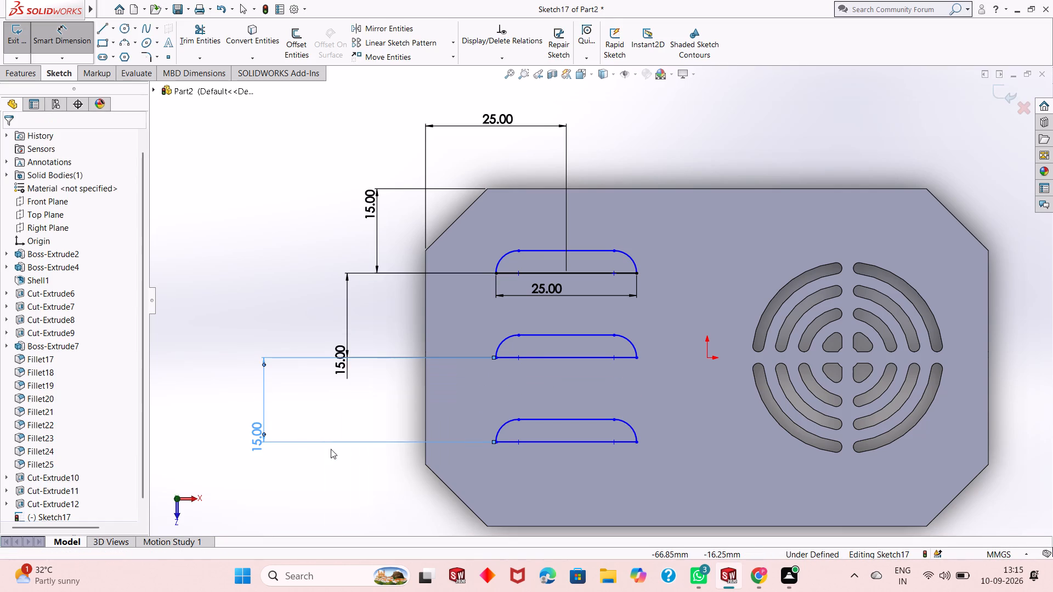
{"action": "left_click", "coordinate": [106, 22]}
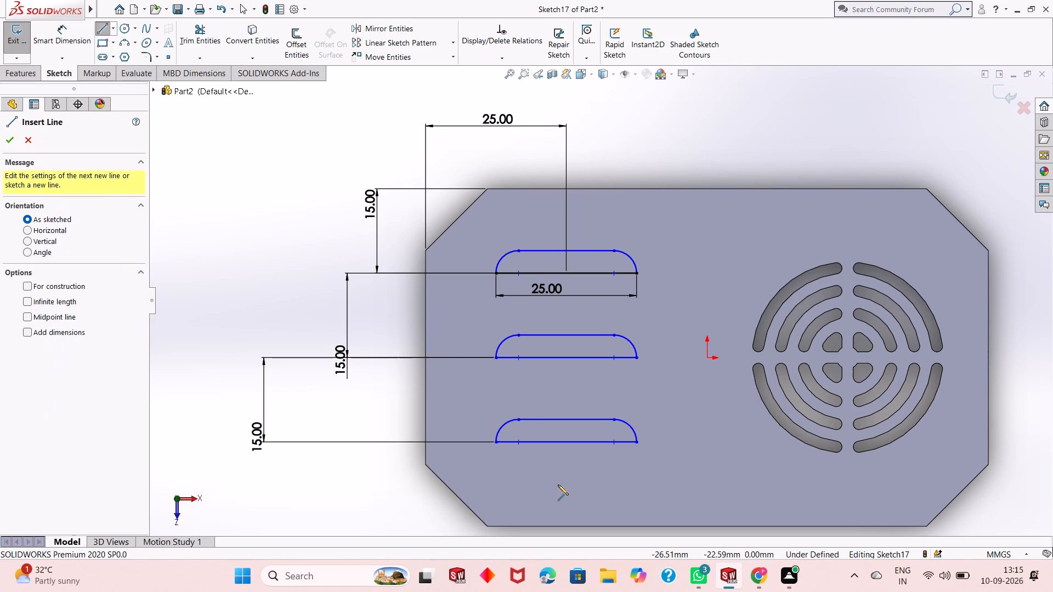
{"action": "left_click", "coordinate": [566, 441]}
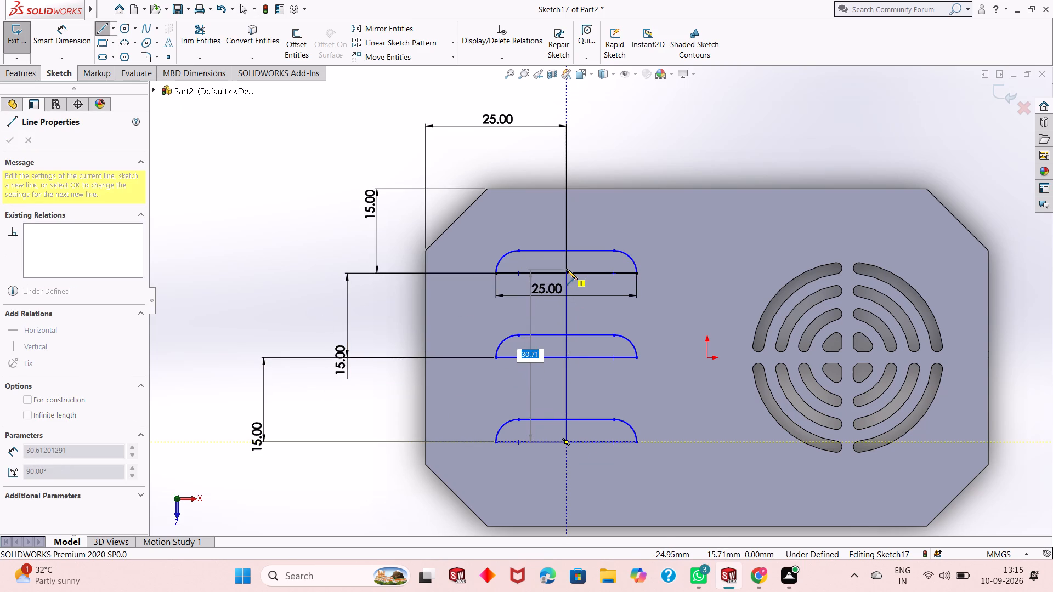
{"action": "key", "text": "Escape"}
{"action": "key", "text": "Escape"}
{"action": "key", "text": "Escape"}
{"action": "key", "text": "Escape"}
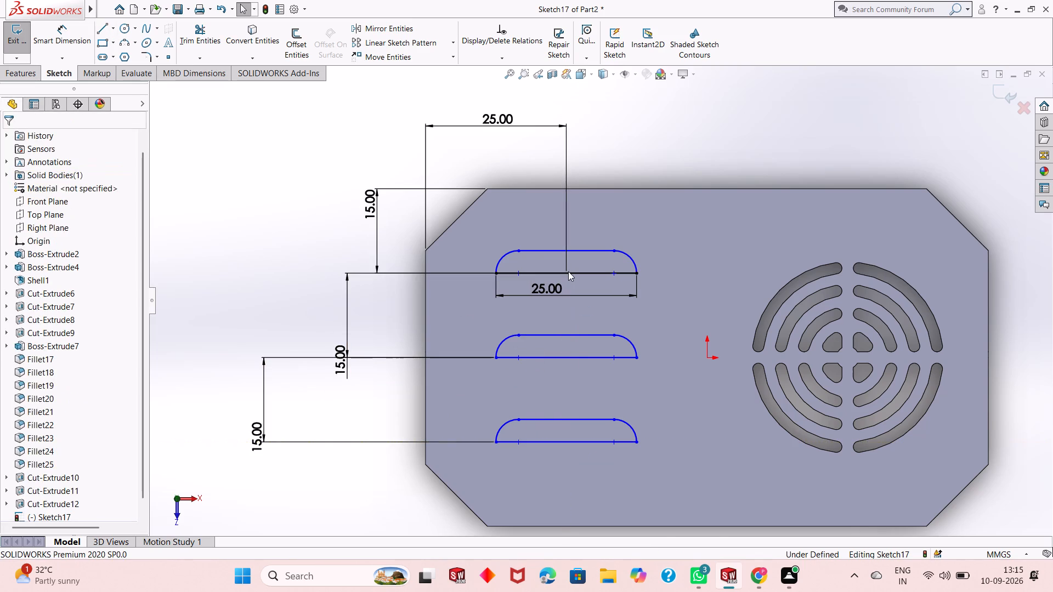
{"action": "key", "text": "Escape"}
Extrude all three rounded profiles as blind bosses 5 mm outward from the plate's face, merged with the body.
{"action": "left_click", "coordinate": [22, 75]}
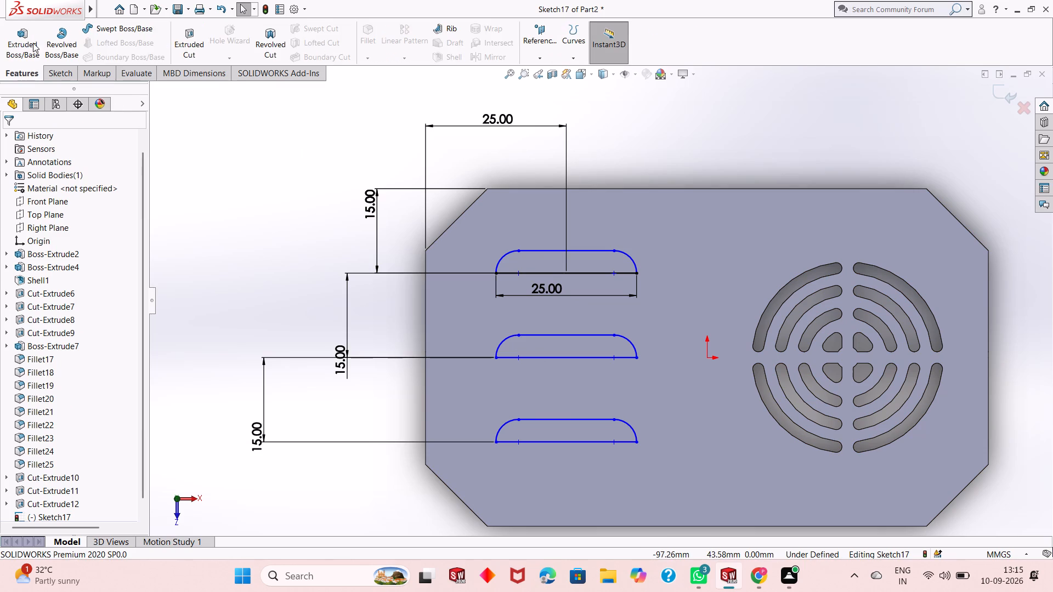
{"action": "left_click", "coordinate": [31, 43]}
{"action": "middle_click_drag", "start_coordinate": [659, 462], "coordinate": [666, 330]}
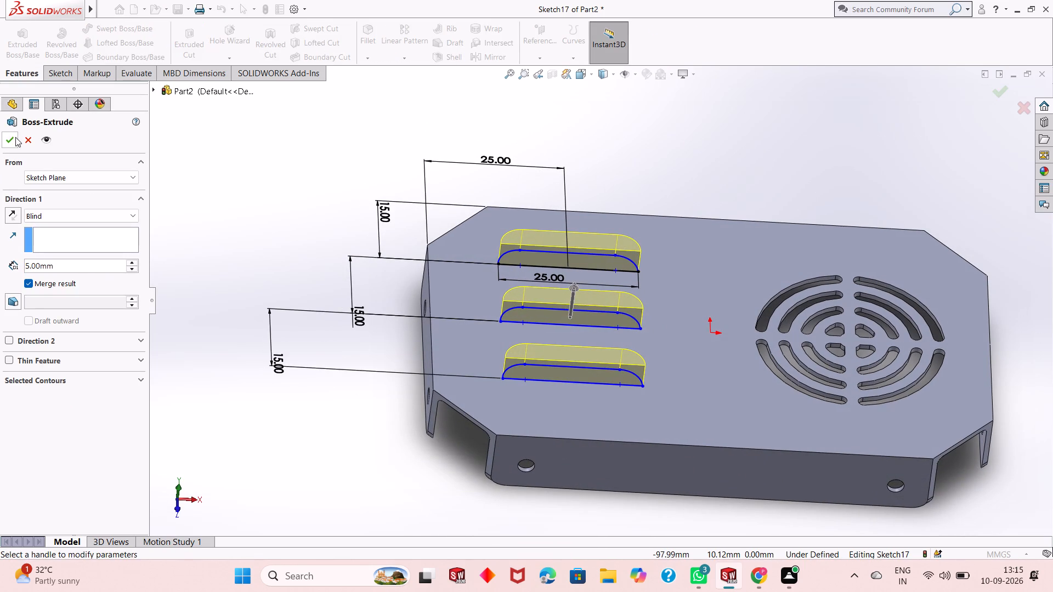
{"action": "left_click", "coordinate": [15, 137]}
{"action": "key", "text": "Escape"}
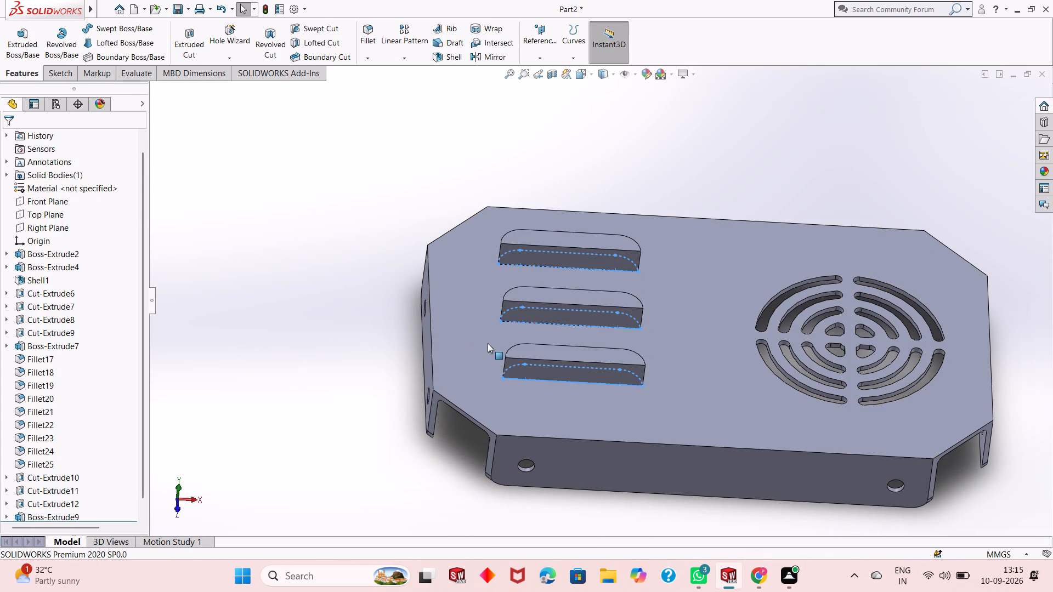
{"action": "key", "text": "Escape"}
{"action": "key", "text": "Escape"}
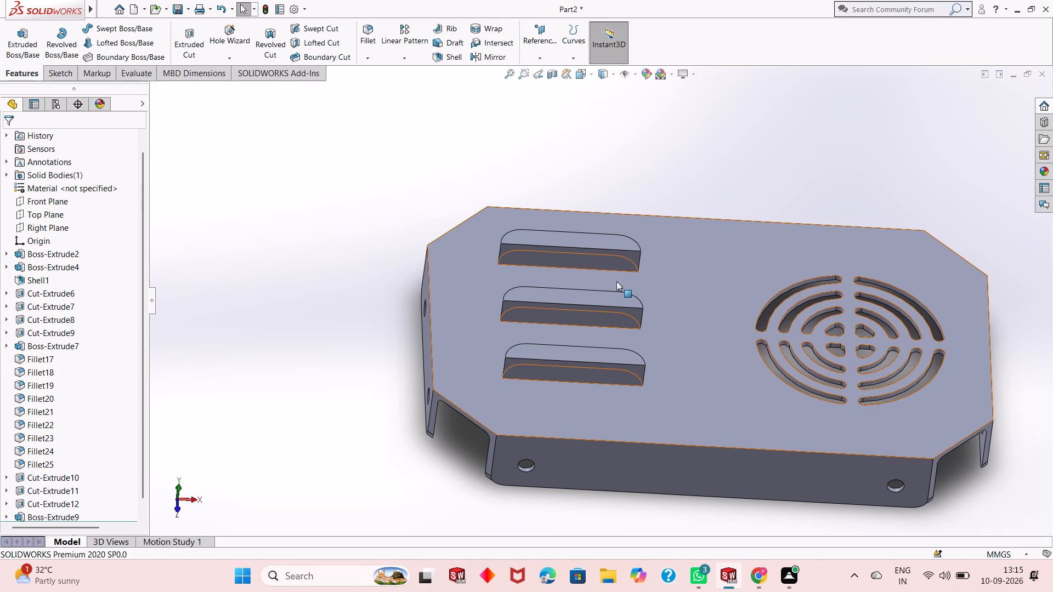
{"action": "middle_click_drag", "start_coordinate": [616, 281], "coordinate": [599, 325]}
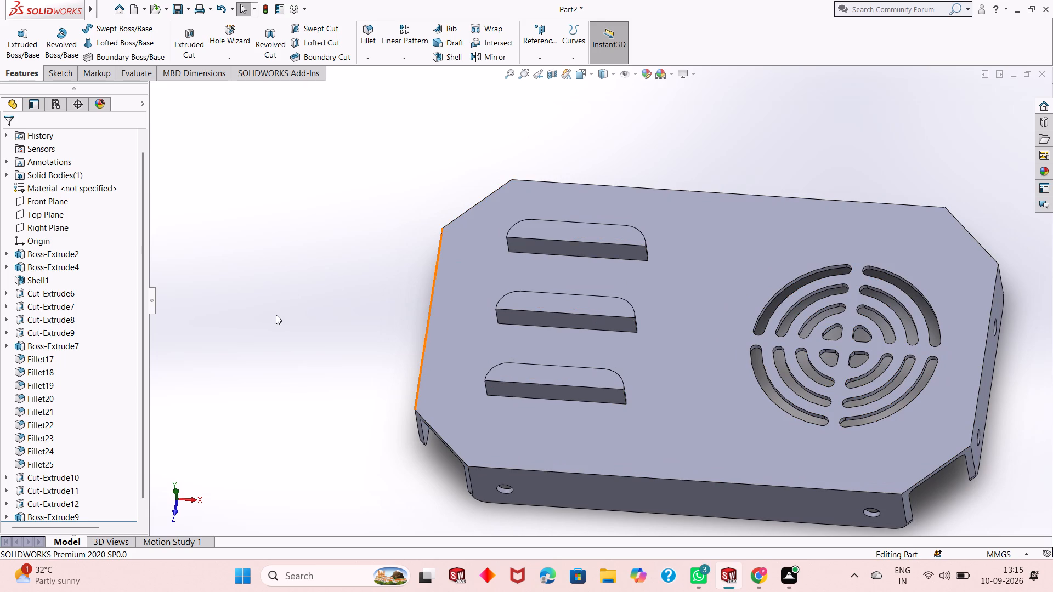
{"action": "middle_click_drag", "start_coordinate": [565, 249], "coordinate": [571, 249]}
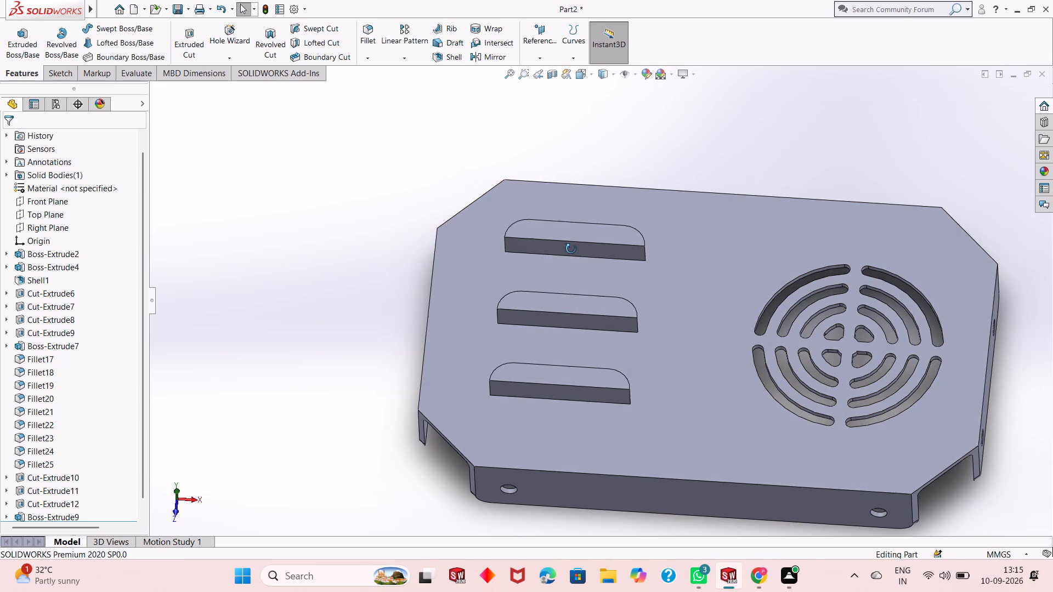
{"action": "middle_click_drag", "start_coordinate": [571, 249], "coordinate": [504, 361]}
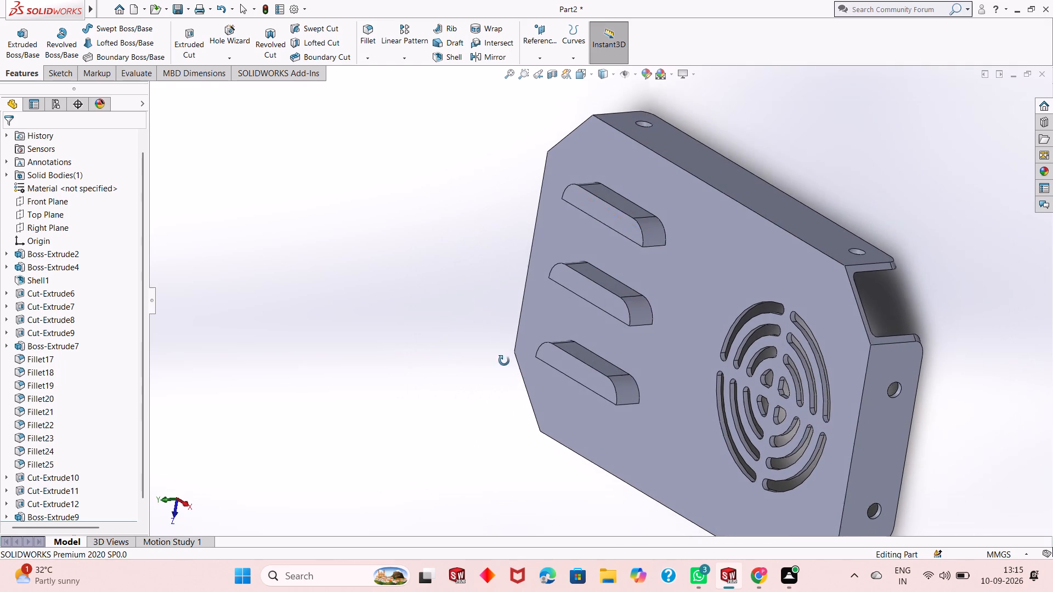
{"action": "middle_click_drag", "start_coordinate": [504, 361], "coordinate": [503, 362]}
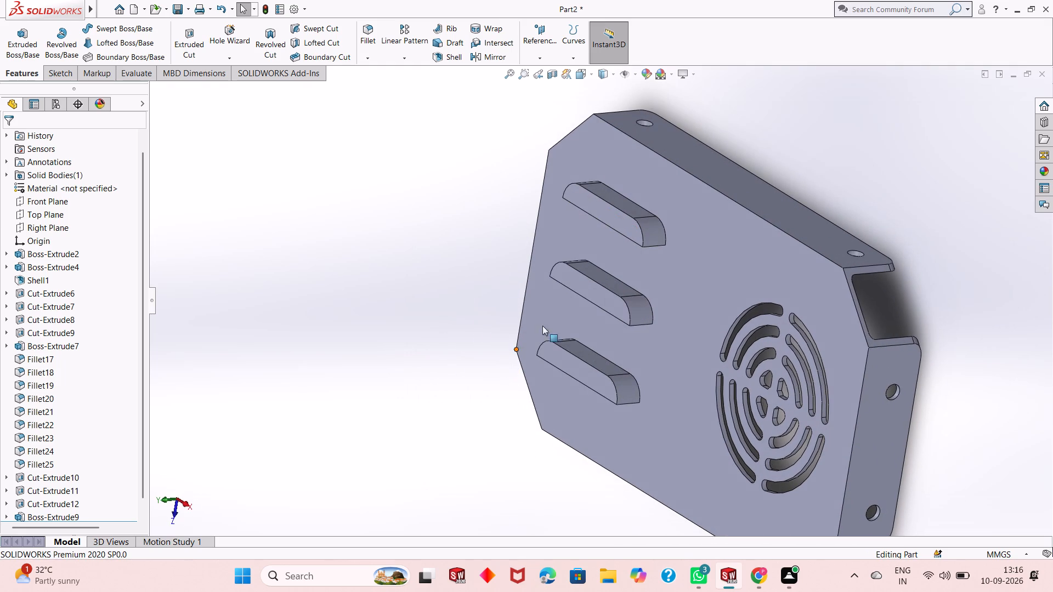
Examine the three raised bosses and the bracket from several angles, including the underside of the plate.
{"action": "left_click", "coordinate": [364, 43]}
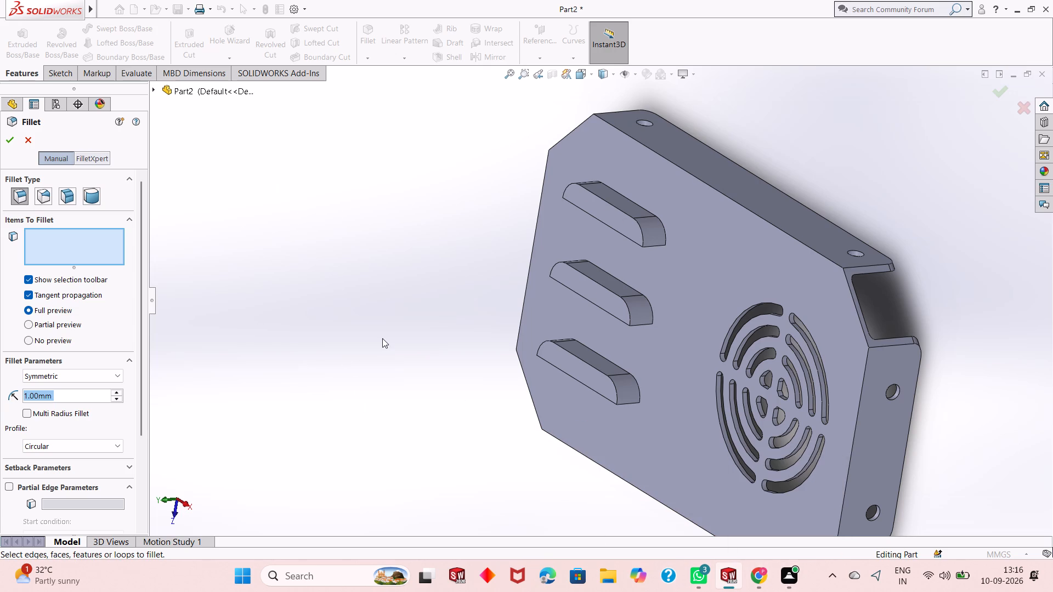
{"action": "key", "text": "Escape"}
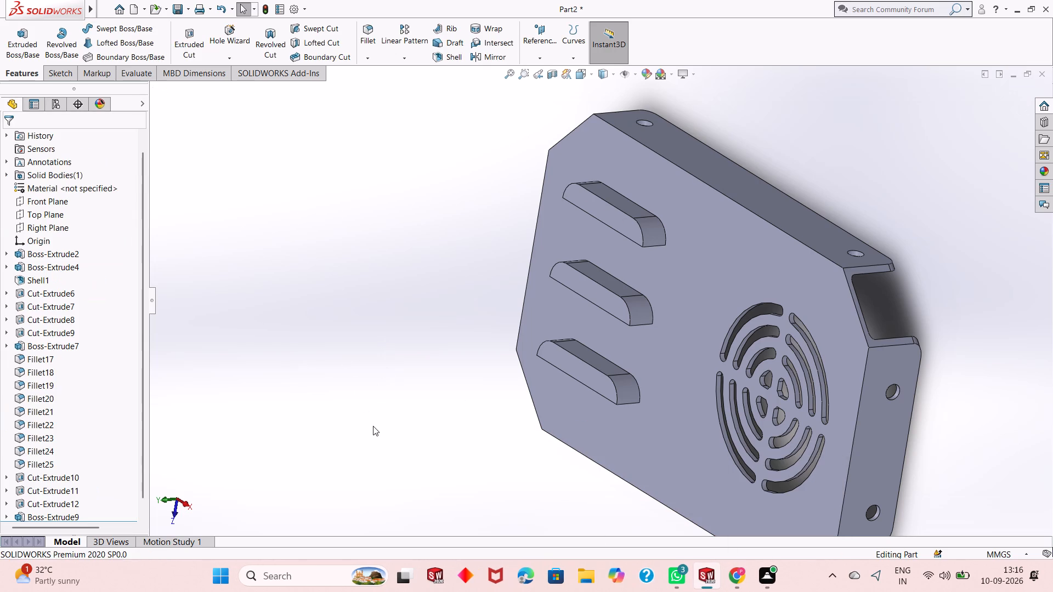
{"action": "middle_click_drag", "start_coordinate": [466, 408], "coordinate": [503, 295]}
{"action": "scroll", "coordinate": [448, 303], "scroll_direction": "up", "scroll_amount": 3}
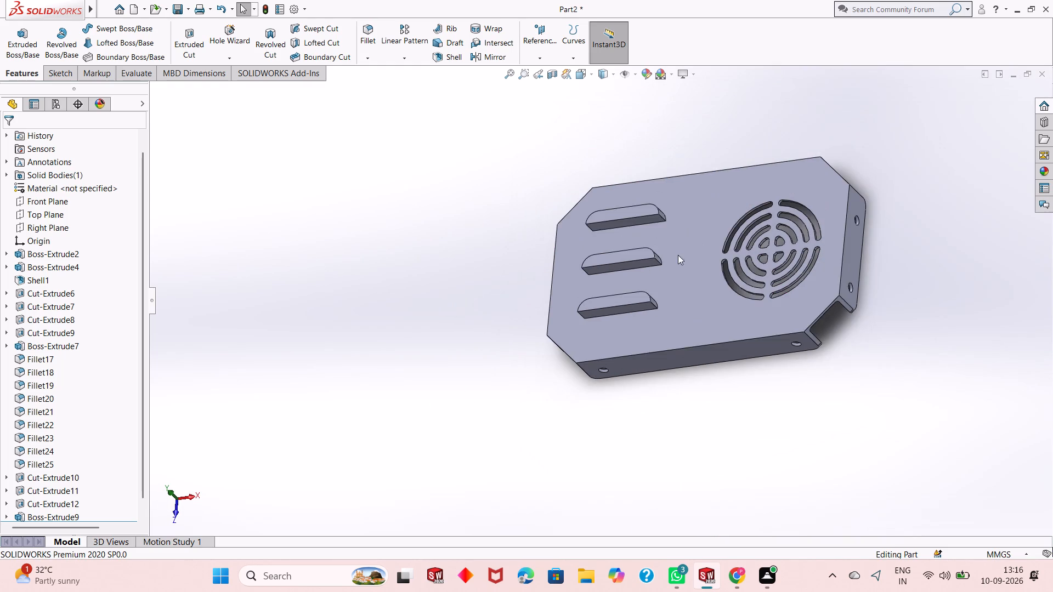
{"action": "scroll", "coordinate": [734, 221], "scroll_direction": "down", "scroll_amount": 3}
{"action": "middle_click_drag", "start_coordinate": [652, 274], "coordinate": [727, 261]}
{"action": "scroll", "coordinate": [651, 275], "scroll_direction": "up", "scroll_amount": 1}
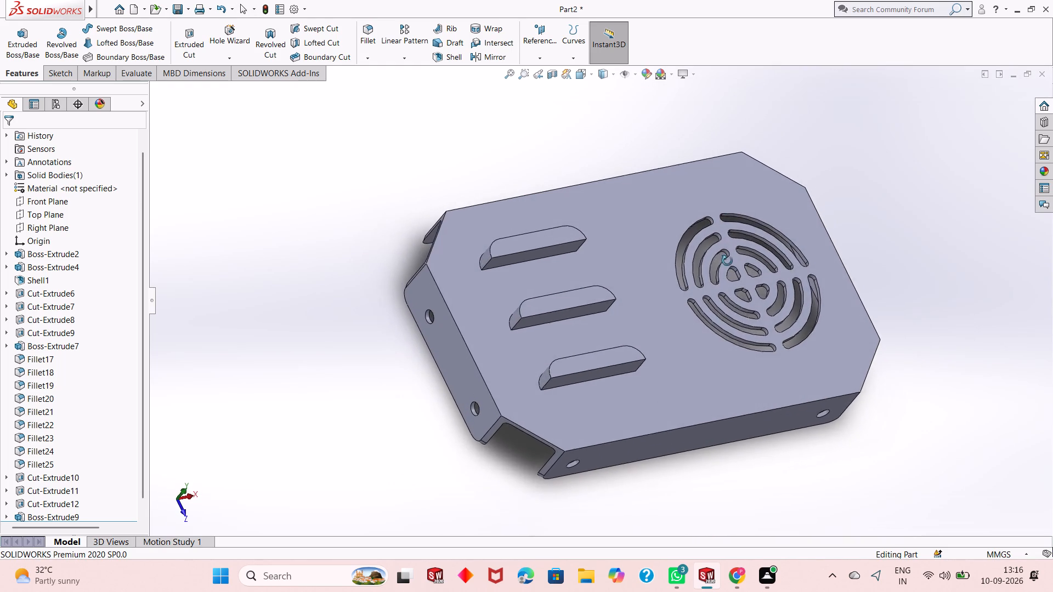
{"action": "middle_click_drag", "start_coordinate": [727, 261], "coordinate": [726, 270]}
{"action": "scroll", "coordinate": [599, 322], "scroll_direction": "down", "scroll_amount": 2}
{"action": "scroll", "coordinate": [618, 318], "scroll_direction": "up", "scroll_amount": 2}
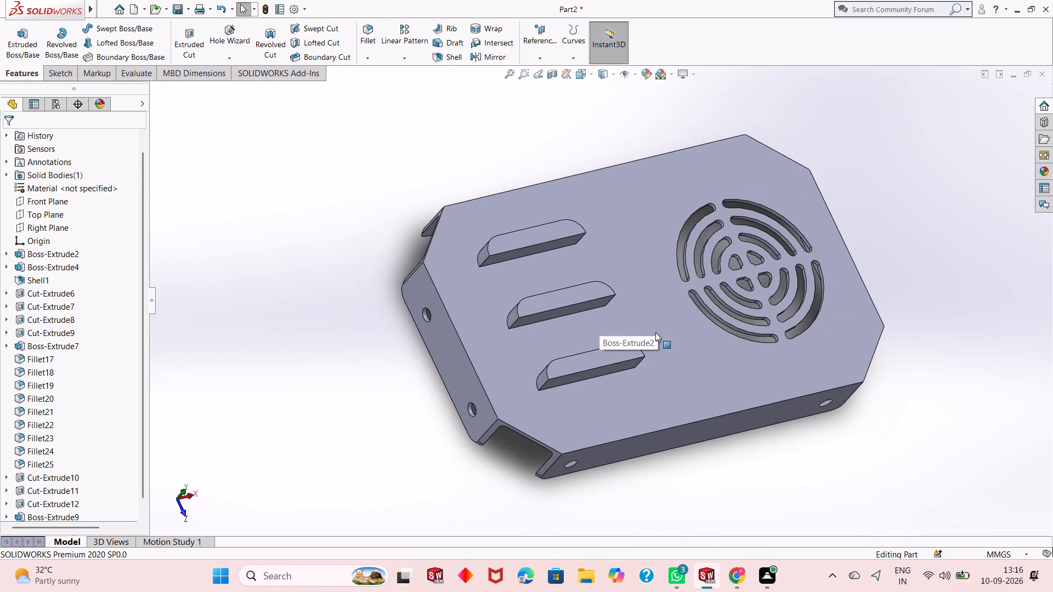
{"action": "middle_click_drag", "start_coordinate": [681, 354], "coordinate": [649, 348]}
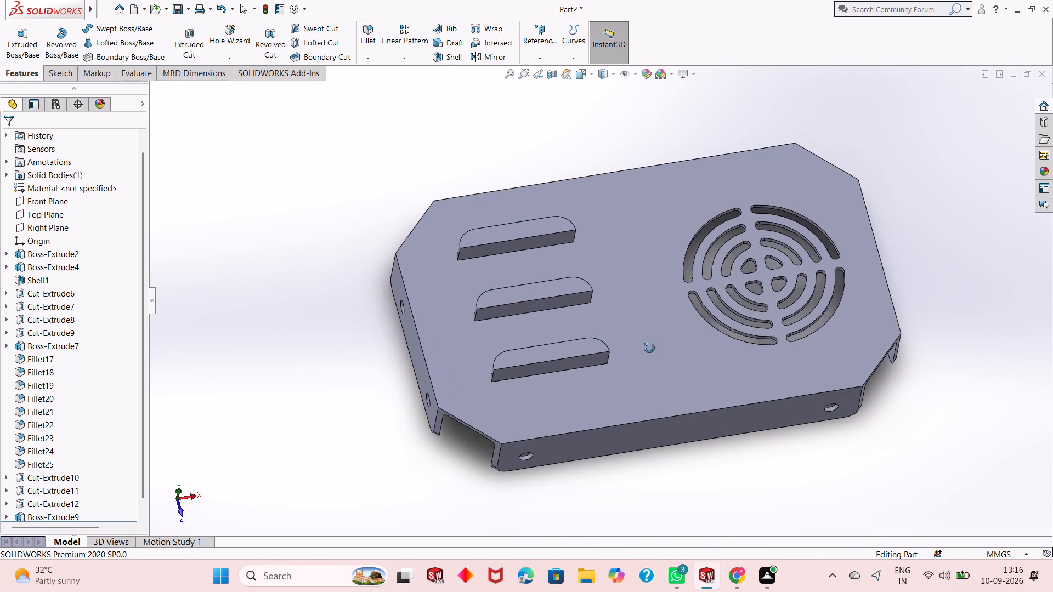
{"action": "middle_click_drag", "start_coordinate": [649, 348], "coordinate": [648, 349]}
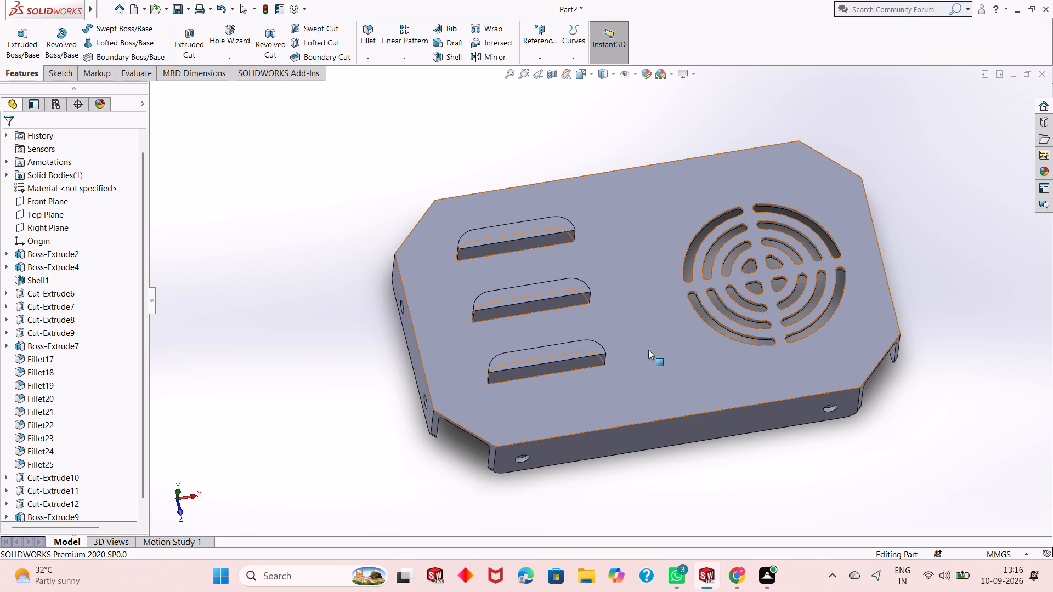
{"action": "middle_click_drag", "start_coordinate": [647, 350], "coordinate": [652, 314]}
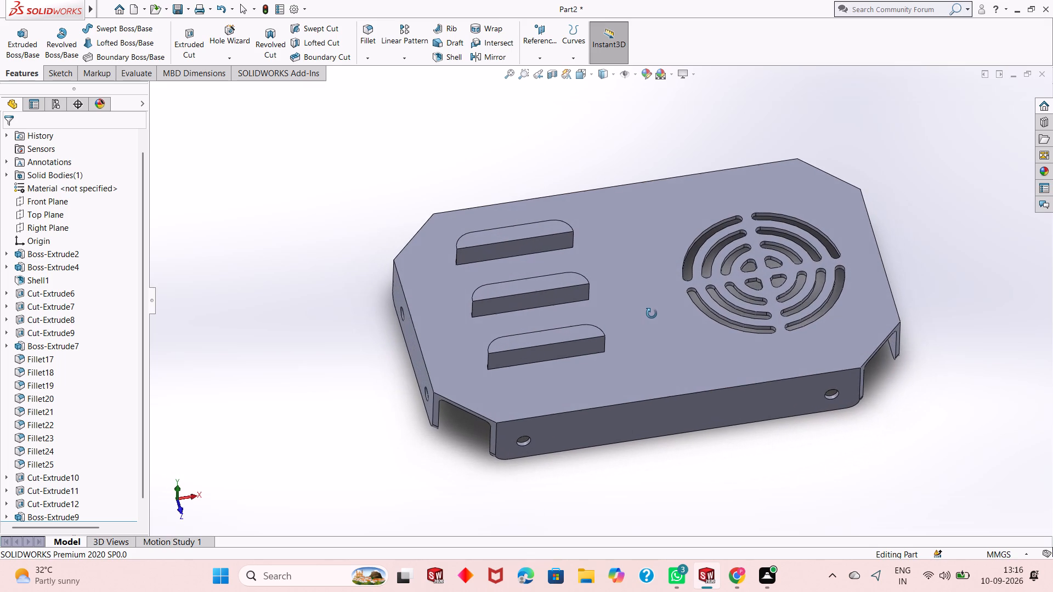
{"action": "middle_click_drag", "start_coordinate": [652, 314], "coordinate": [650, 325]}
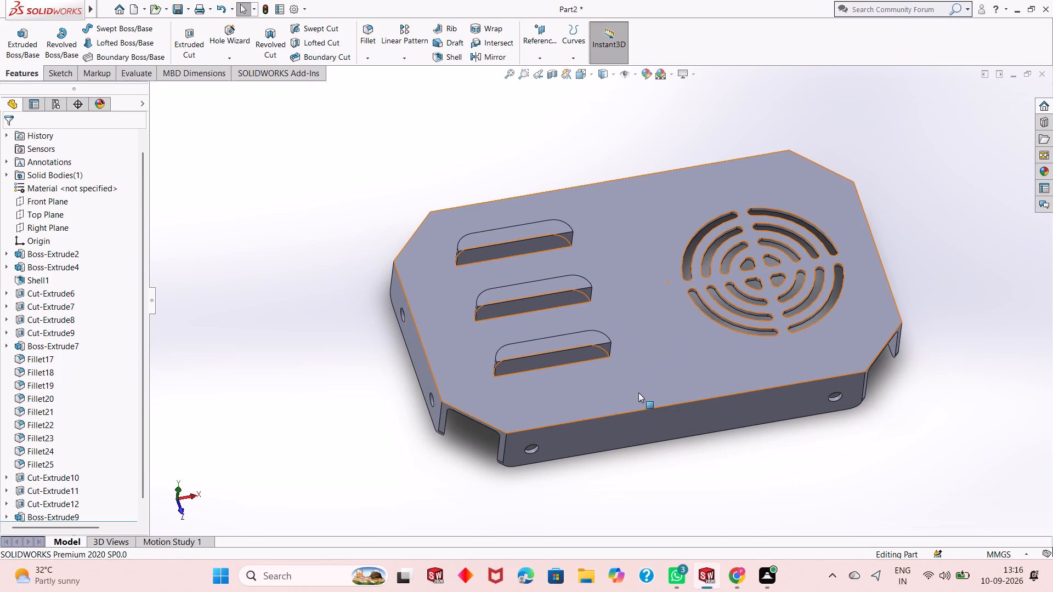
{"action": "middle_click_drag", "start_coordinate": [638, 392], "coordinate": [851, 470]}
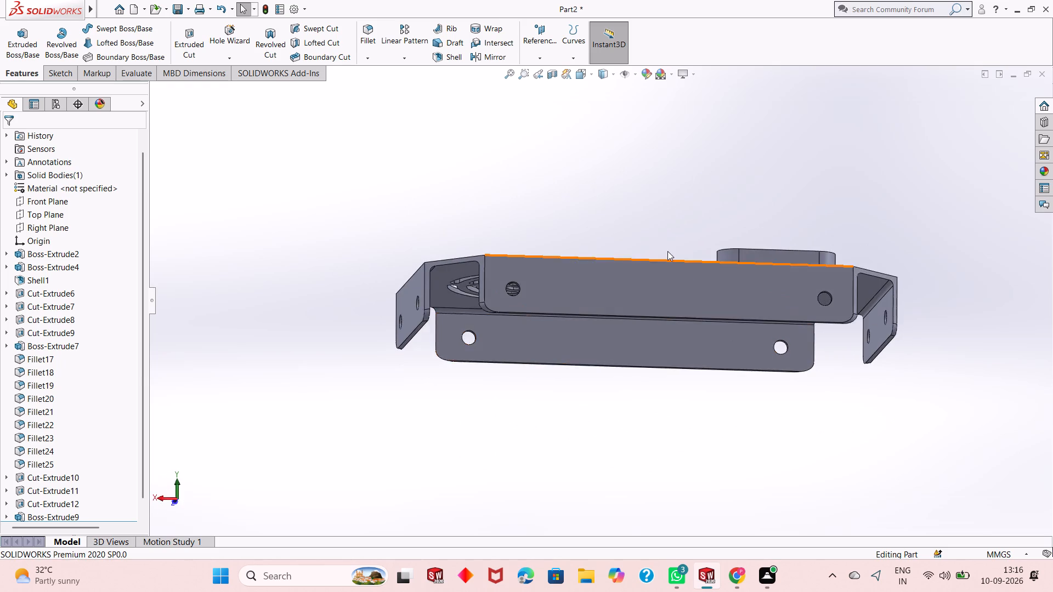
{"action": "middle_click_drag", "start_coordinate": [667, 251], "coordinate": [641, 374]}
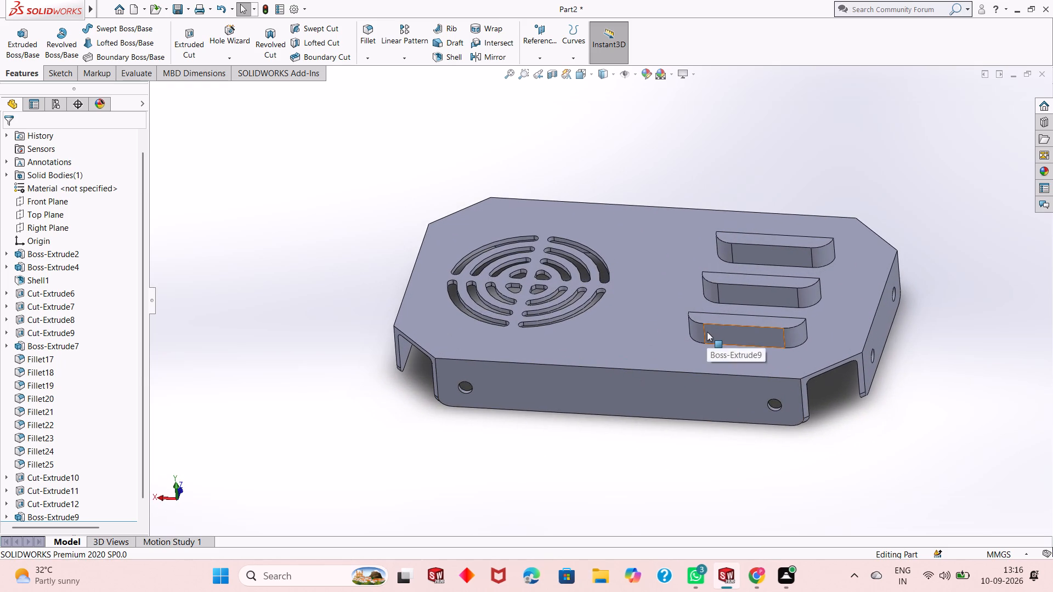
{"action": "middle_click_drag", "start_coordinate": [713, 374], "coordinate": [683, 389]}
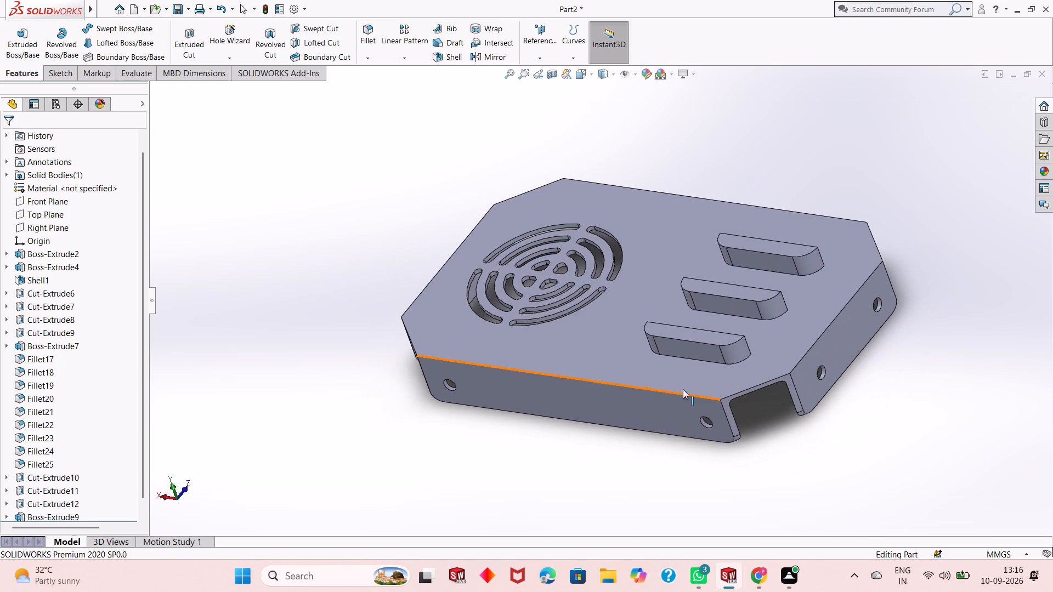
{"action": "middle_click", "coordinate": [631, 421]}
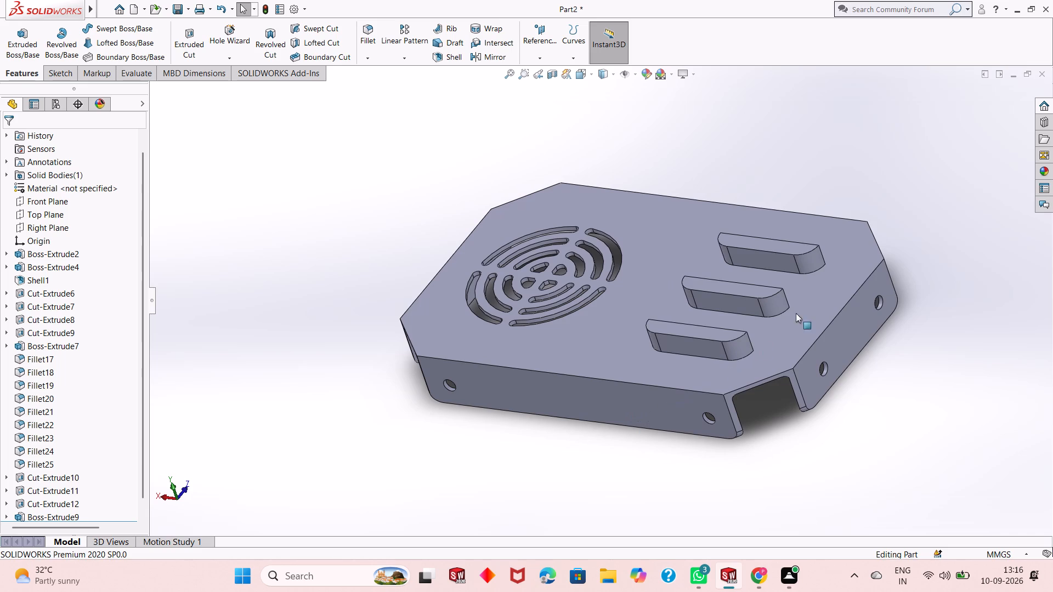
{"action": "middle_click_drag", "start_coordinate": [919, 254], "coordinate": [884, 249]}
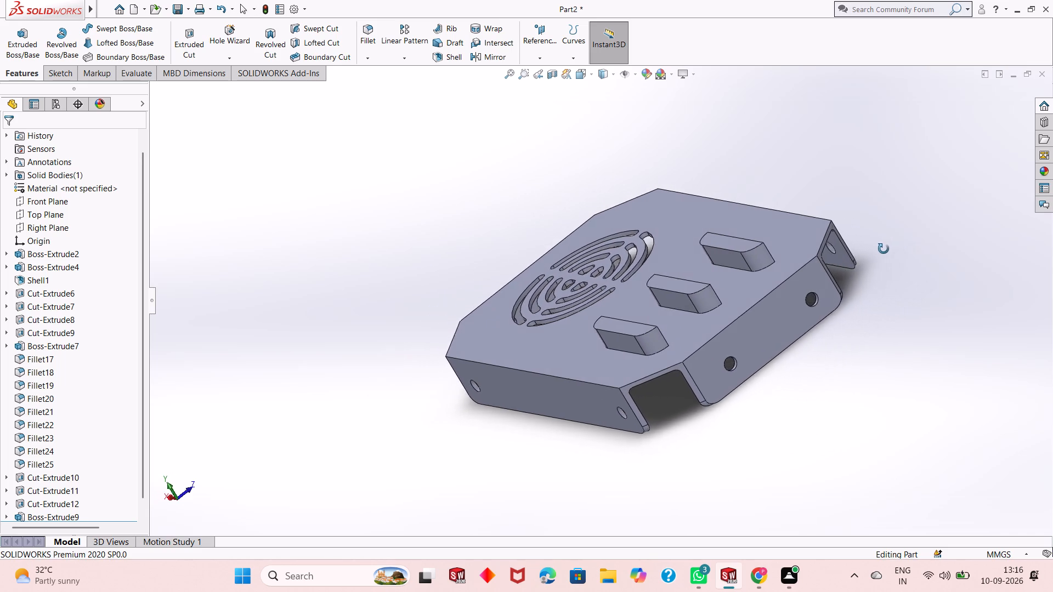
{"action": "middle_click_drag", "start_coordinate": [884, 249], "coordinate": [737, 168]}
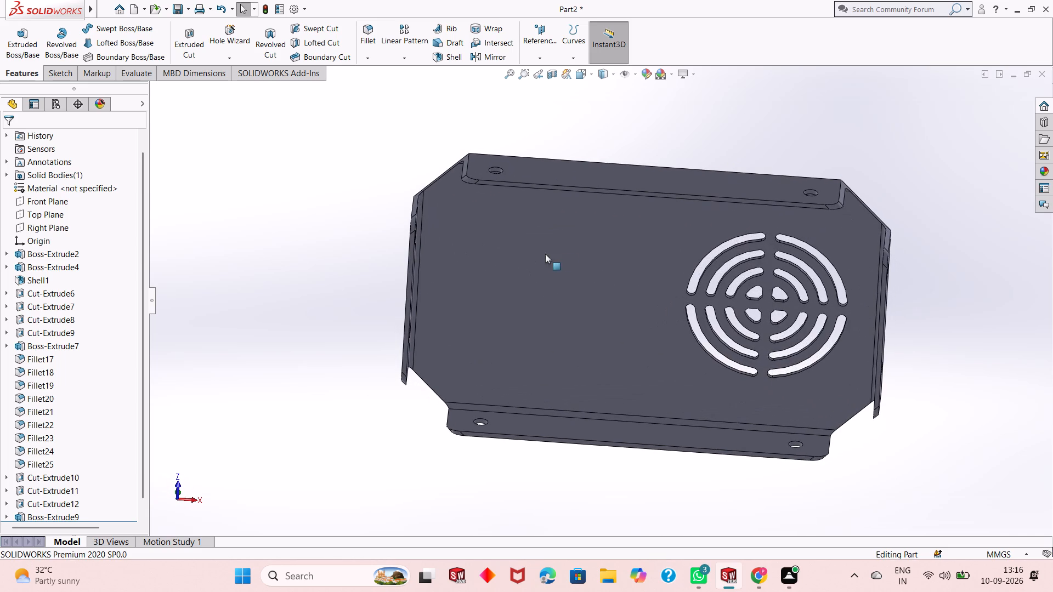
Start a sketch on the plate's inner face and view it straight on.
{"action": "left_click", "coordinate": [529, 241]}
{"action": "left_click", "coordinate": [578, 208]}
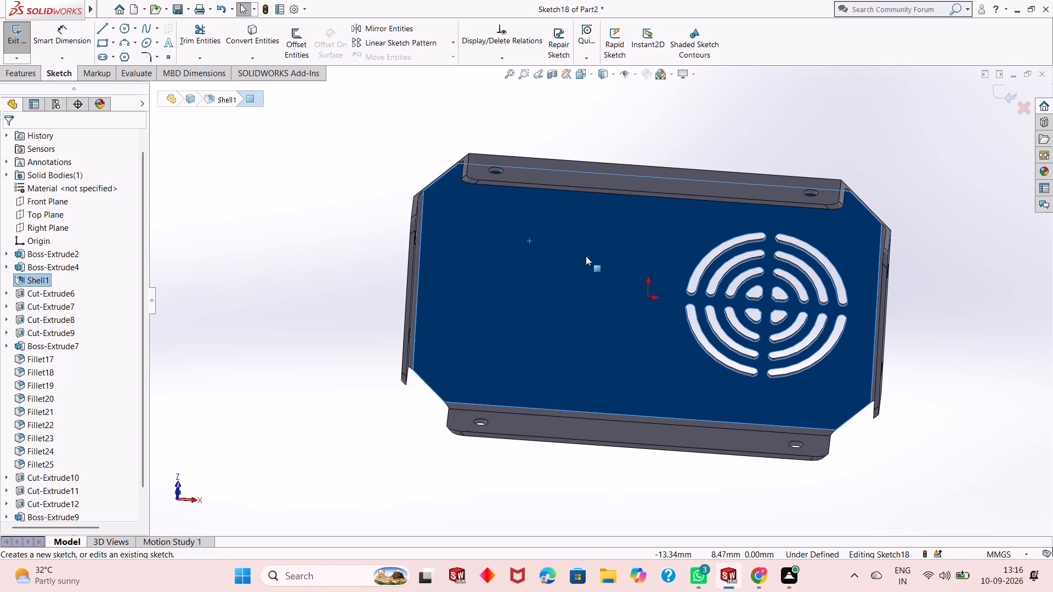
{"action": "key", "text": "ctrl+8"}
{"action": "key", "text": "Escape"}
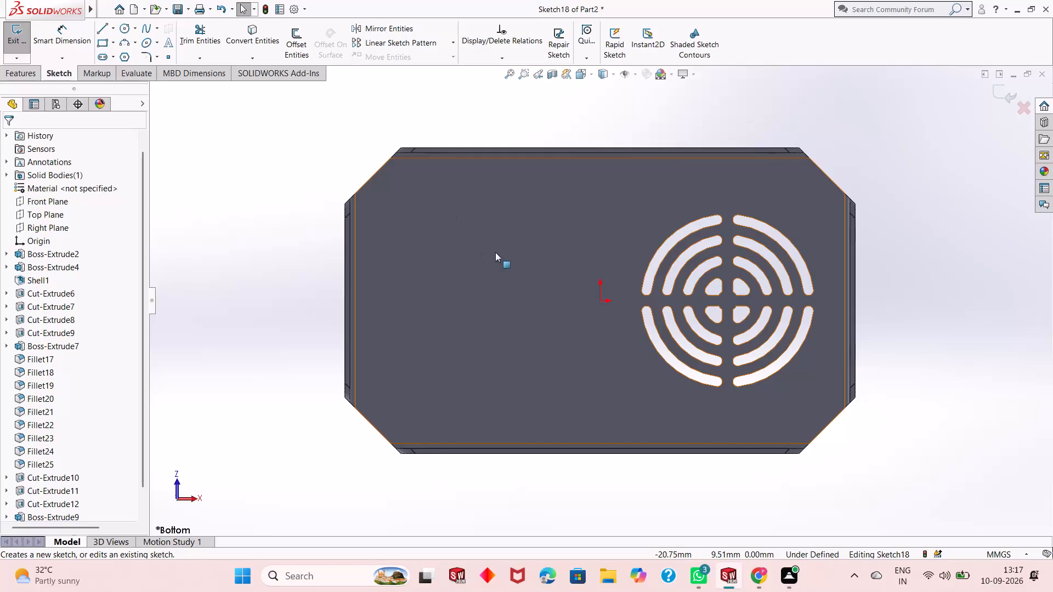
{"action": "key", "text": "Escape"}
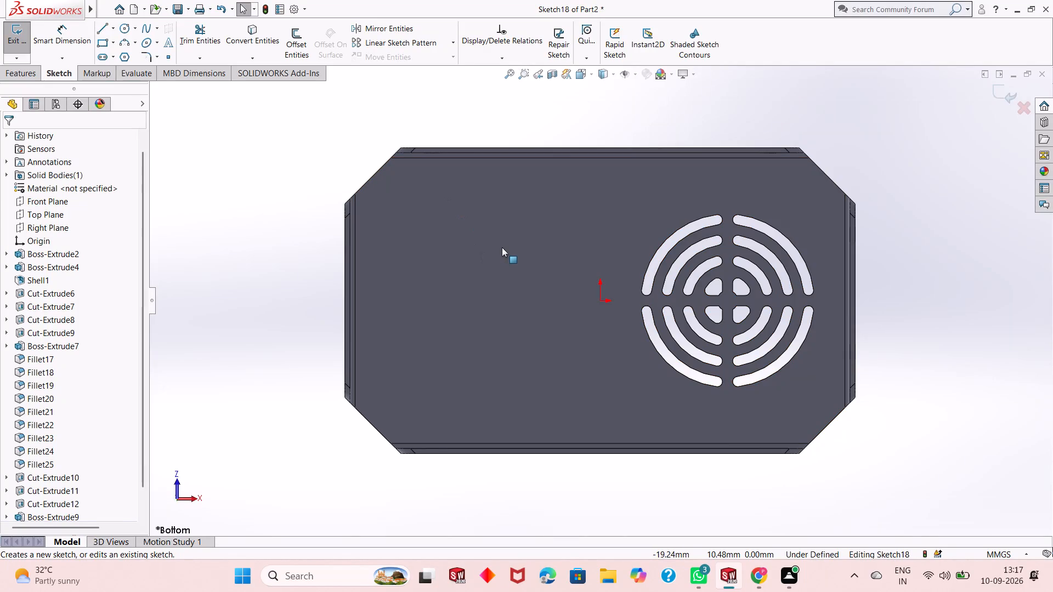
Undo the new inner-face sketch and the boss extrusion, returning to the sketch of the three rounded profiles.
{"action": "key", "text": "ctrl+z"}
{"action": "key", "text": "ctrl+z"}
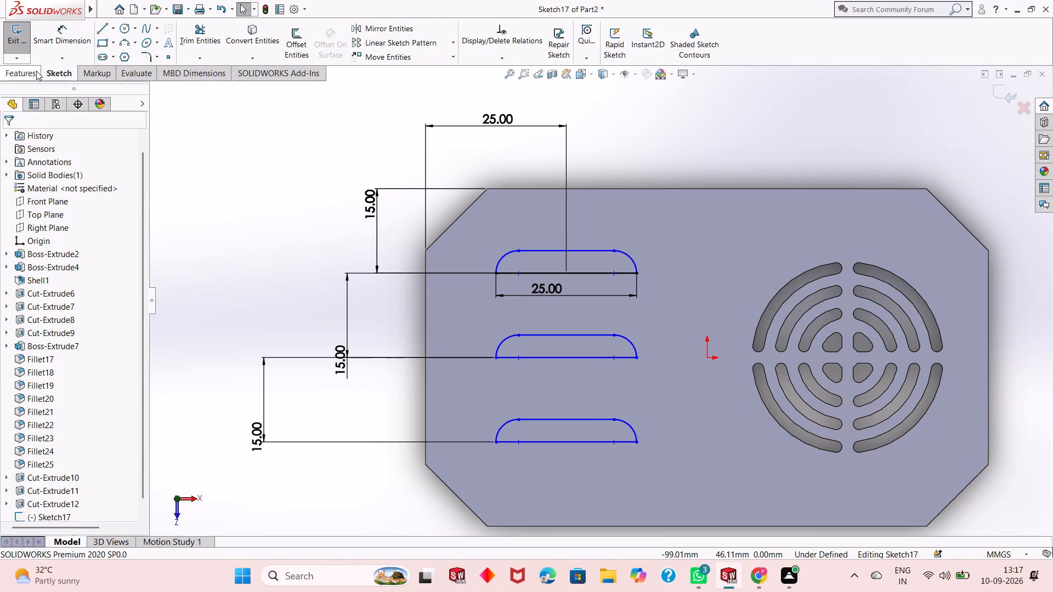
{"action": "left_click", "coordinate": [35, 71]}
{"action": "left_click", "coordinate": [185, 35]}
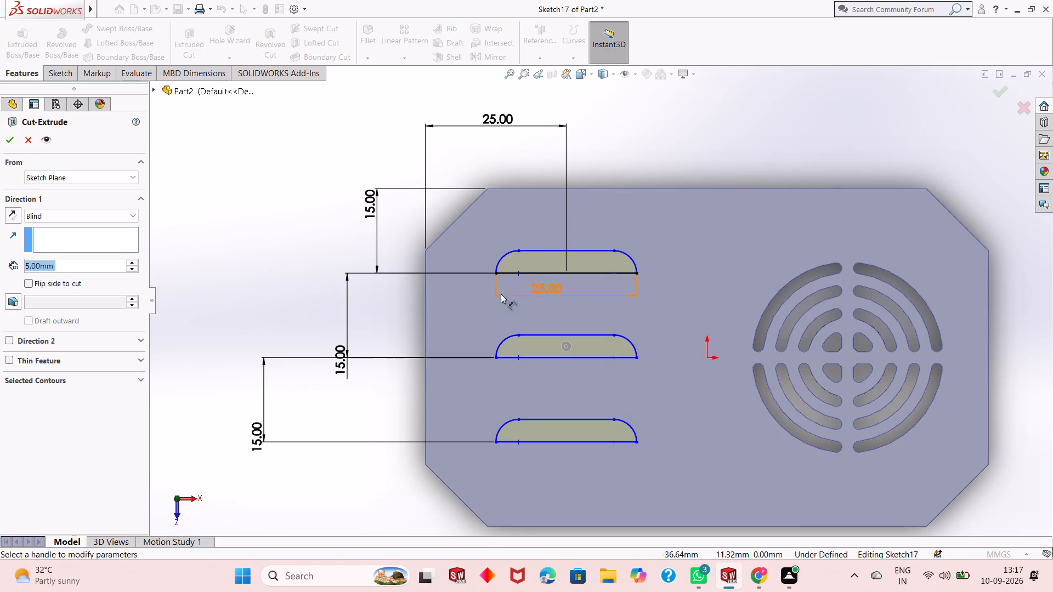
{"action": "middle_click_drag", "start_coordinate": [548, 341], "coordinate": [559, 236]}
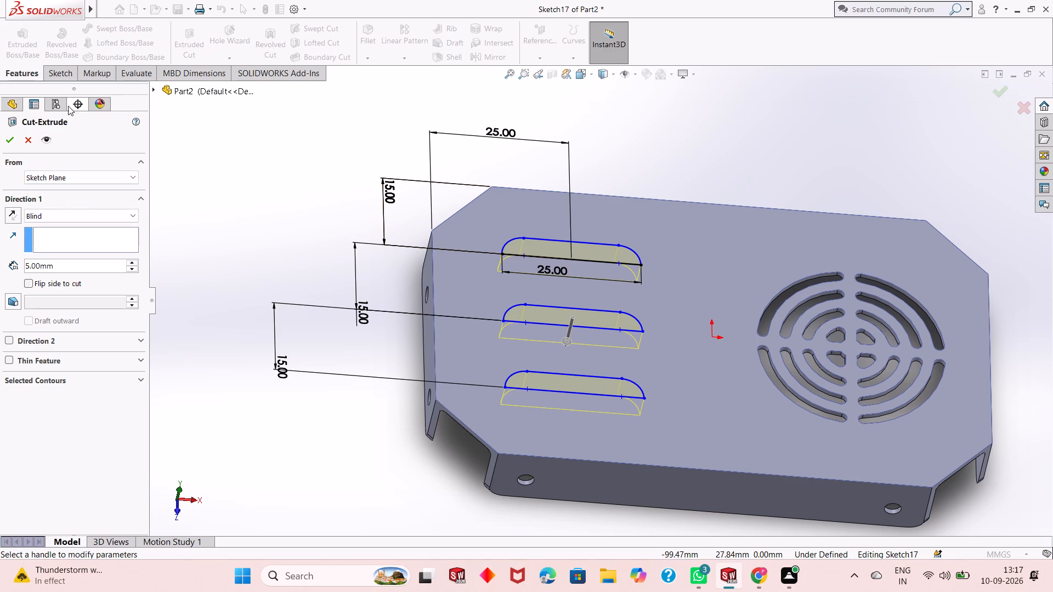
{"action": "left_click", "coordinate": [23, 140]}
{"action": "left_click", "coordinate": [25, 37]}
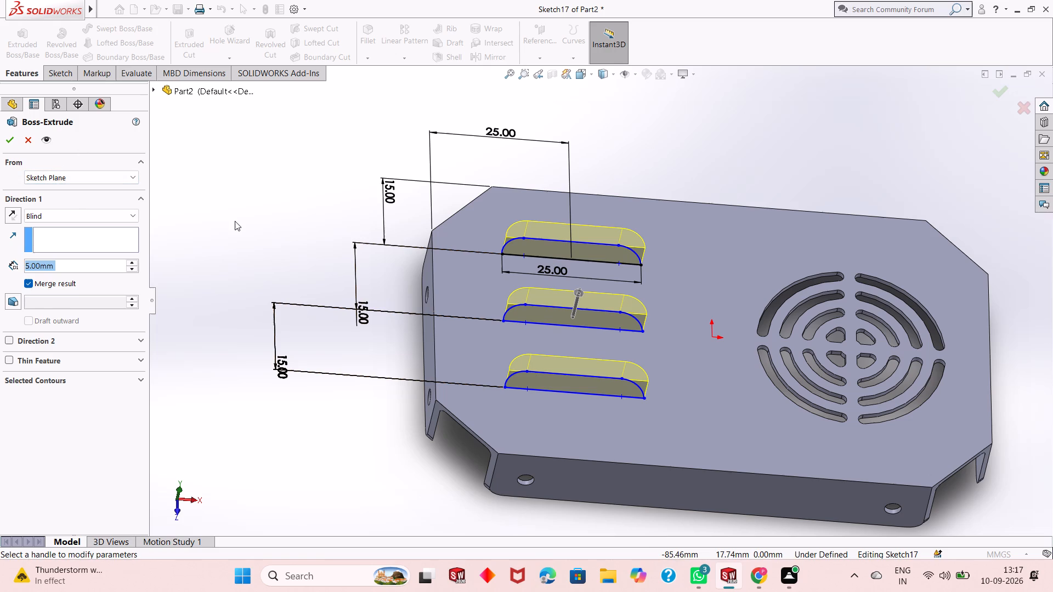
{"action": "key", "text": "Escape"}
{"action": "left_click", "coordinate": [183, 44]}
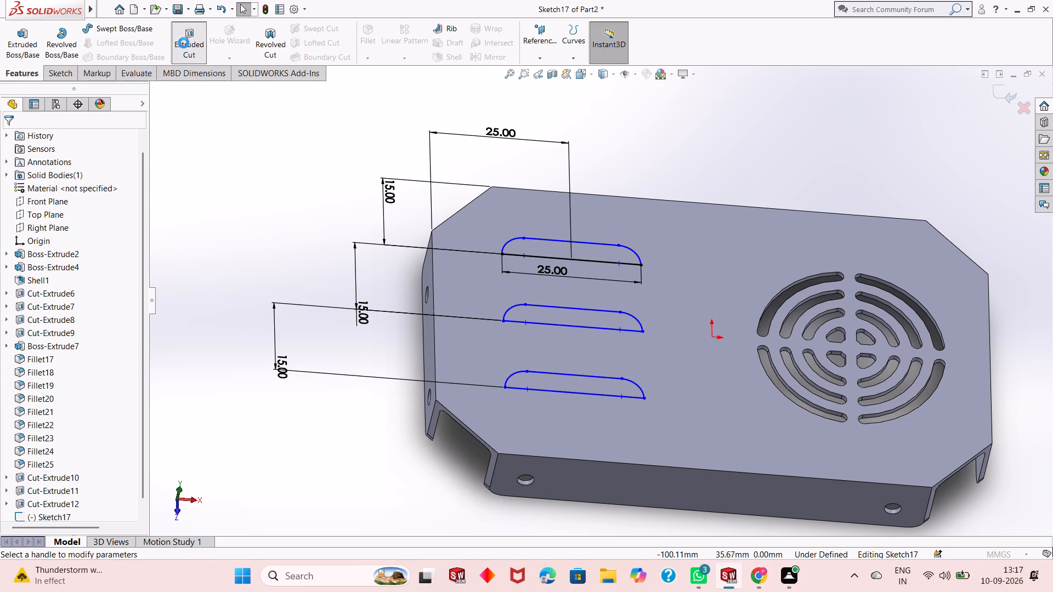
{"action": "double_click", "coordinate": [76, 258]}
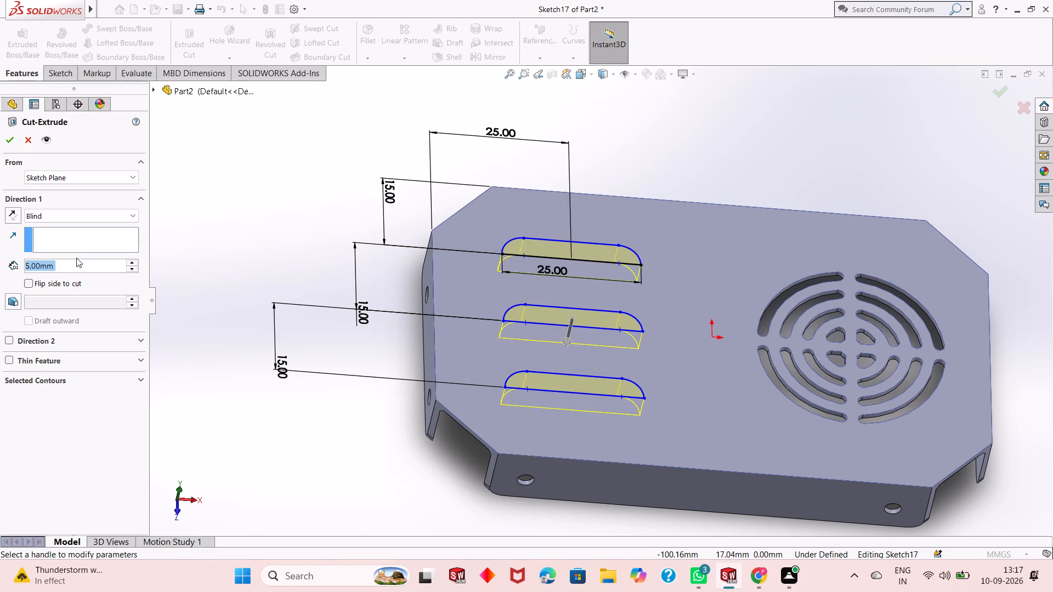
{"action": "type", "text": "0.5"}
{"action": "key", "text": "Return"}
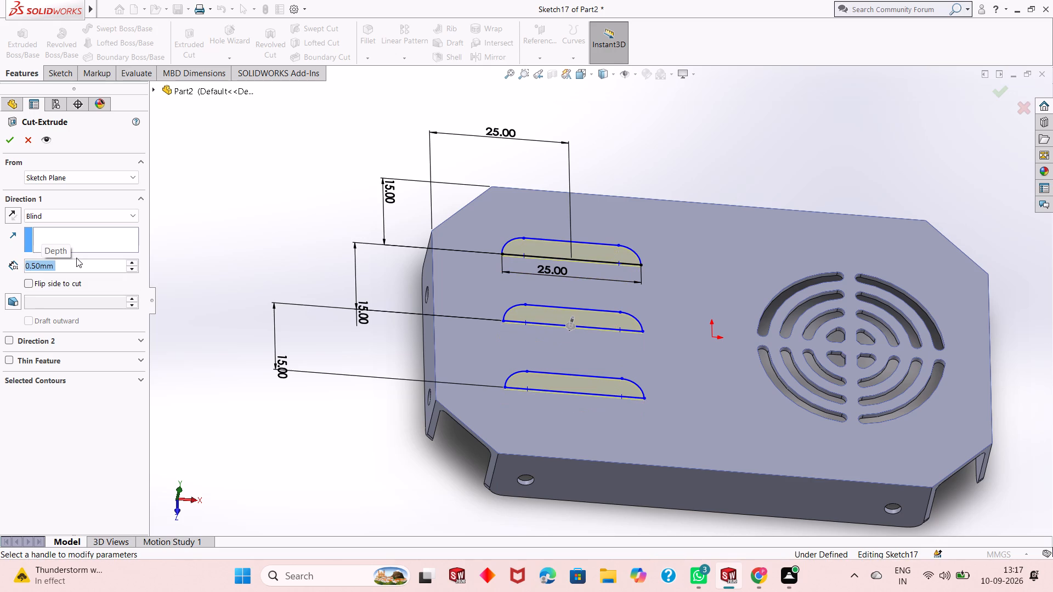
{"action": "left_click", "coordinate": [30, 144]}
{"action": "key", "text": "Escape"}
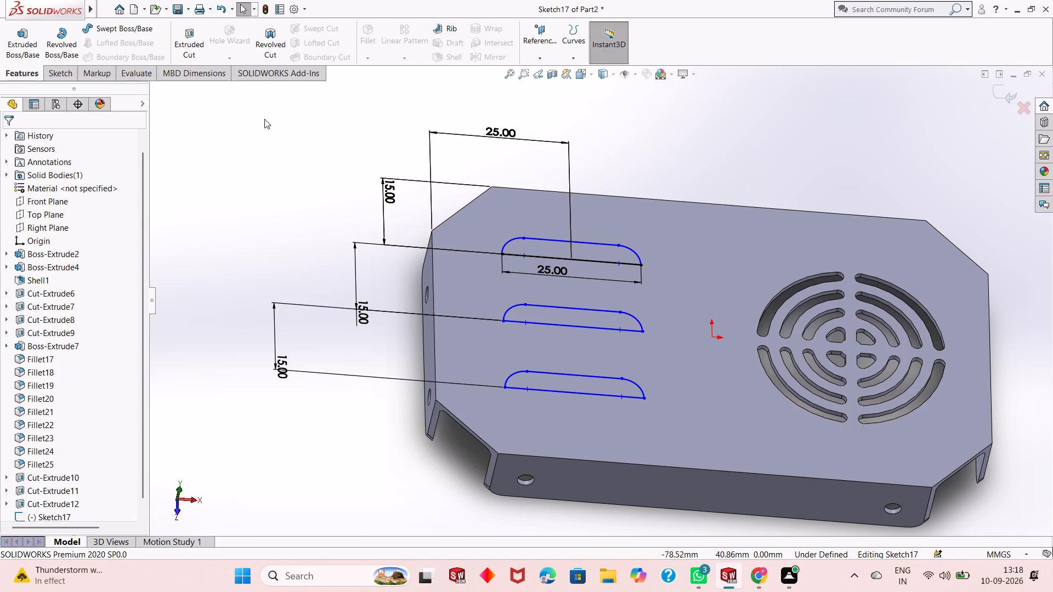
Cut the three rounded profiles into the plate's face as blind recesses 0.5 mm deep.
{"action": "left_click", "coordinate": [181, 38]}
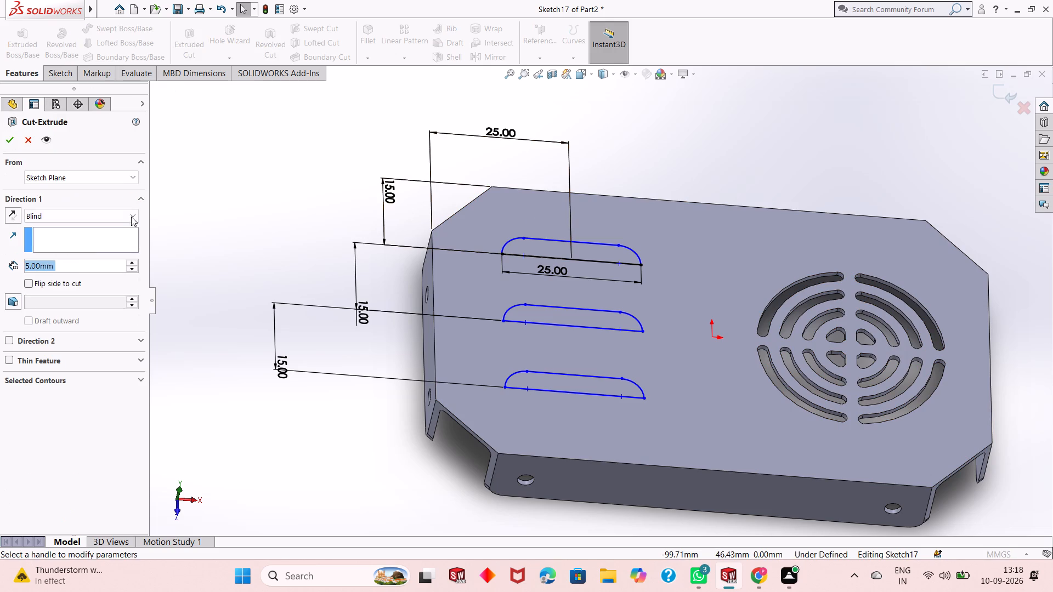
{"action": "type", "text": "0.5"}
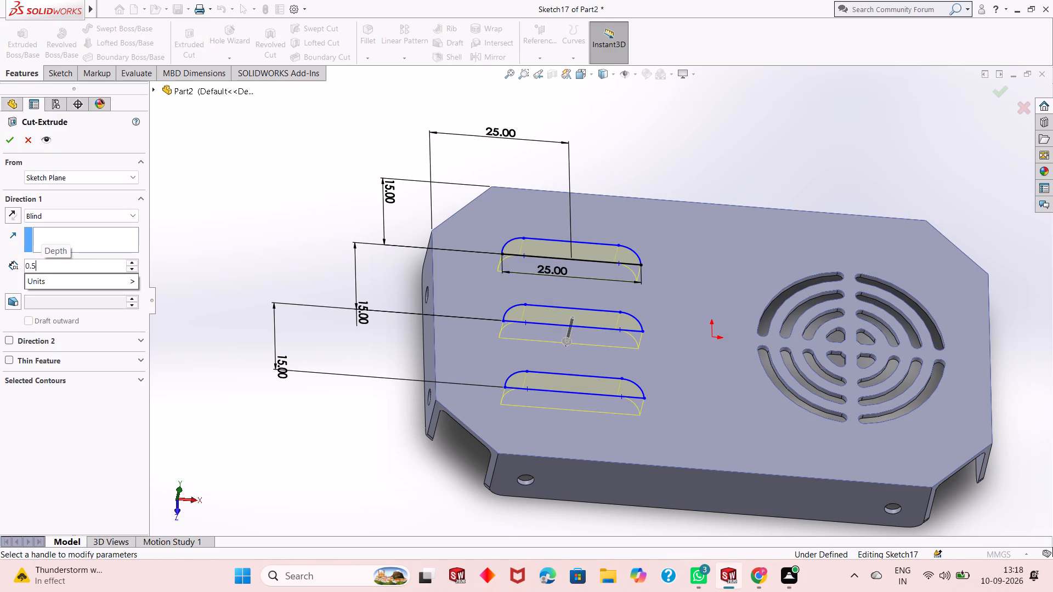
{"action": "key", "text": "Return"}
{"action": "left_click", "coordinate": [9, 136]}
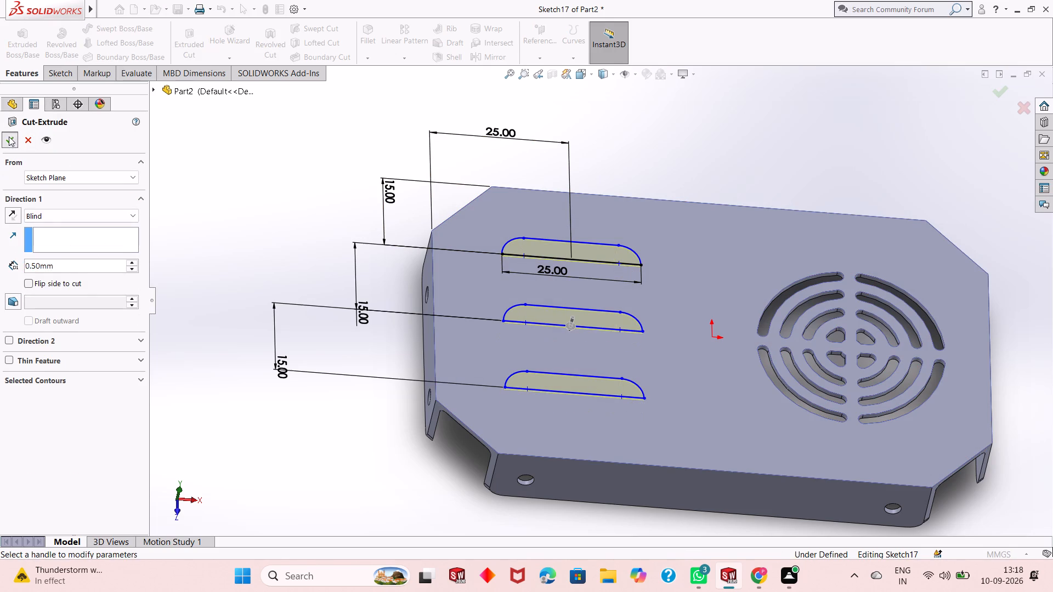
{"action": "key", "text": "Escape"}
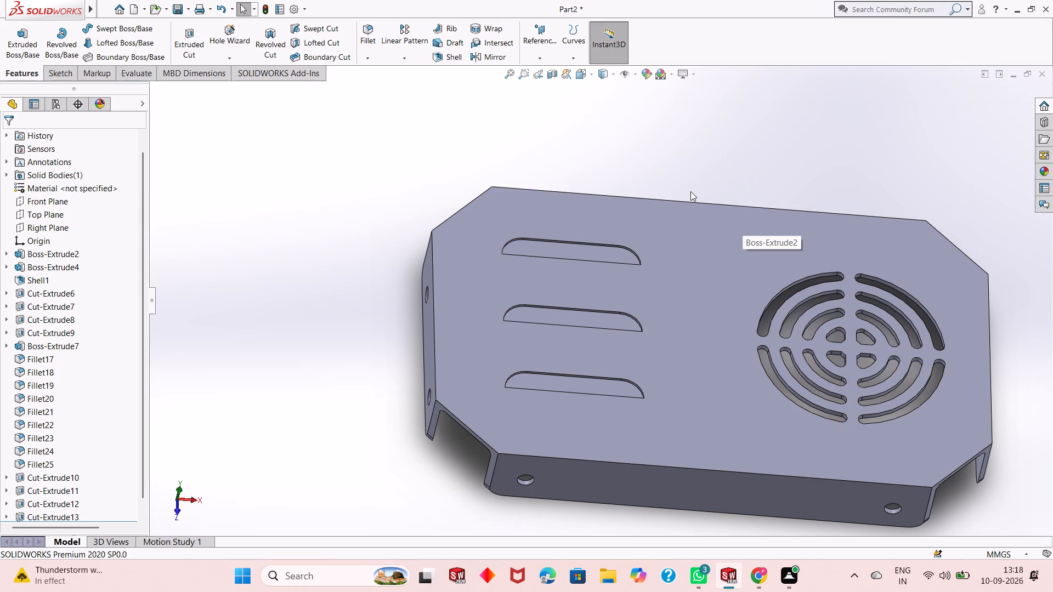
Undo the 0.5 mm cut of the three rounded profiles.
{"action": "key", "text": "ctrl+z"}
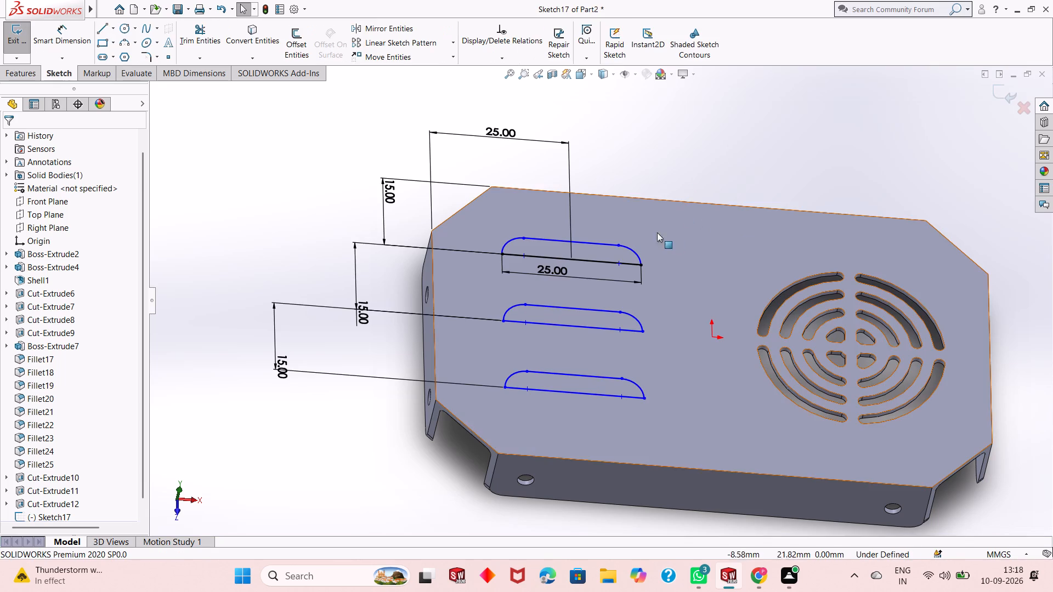
Extrude all three rounded profiles as blind bosses 5 mm outward from the plate's face, merged with the body.
{"action": "left_click", "coordinate": [39, 77]}
{"action": "left_click", "coordinate": [31, 51]}
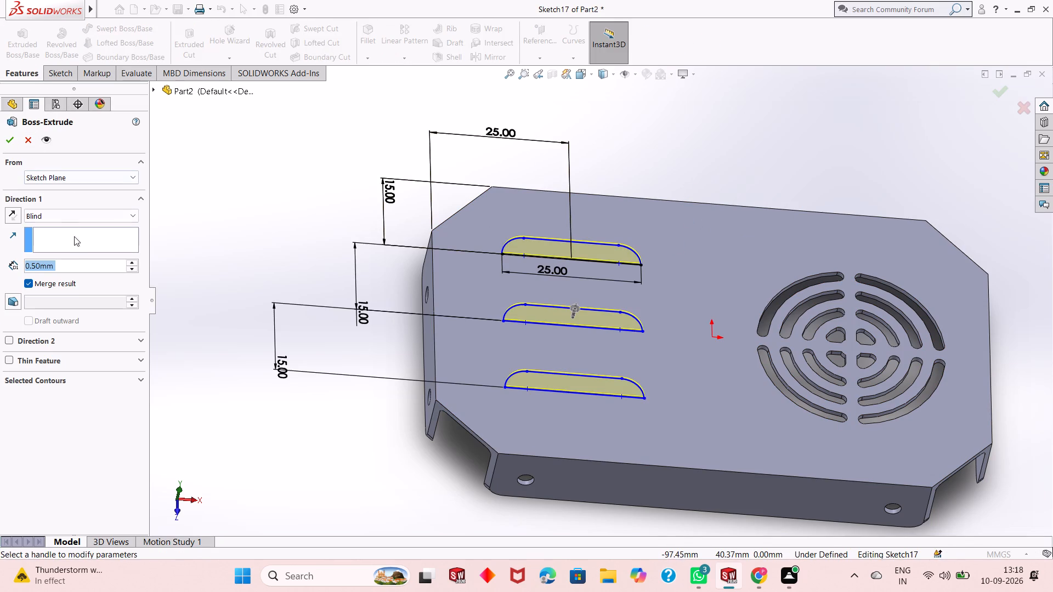
{"action": "key", "text": "5"}
{"action": "key", "text": "Return"}
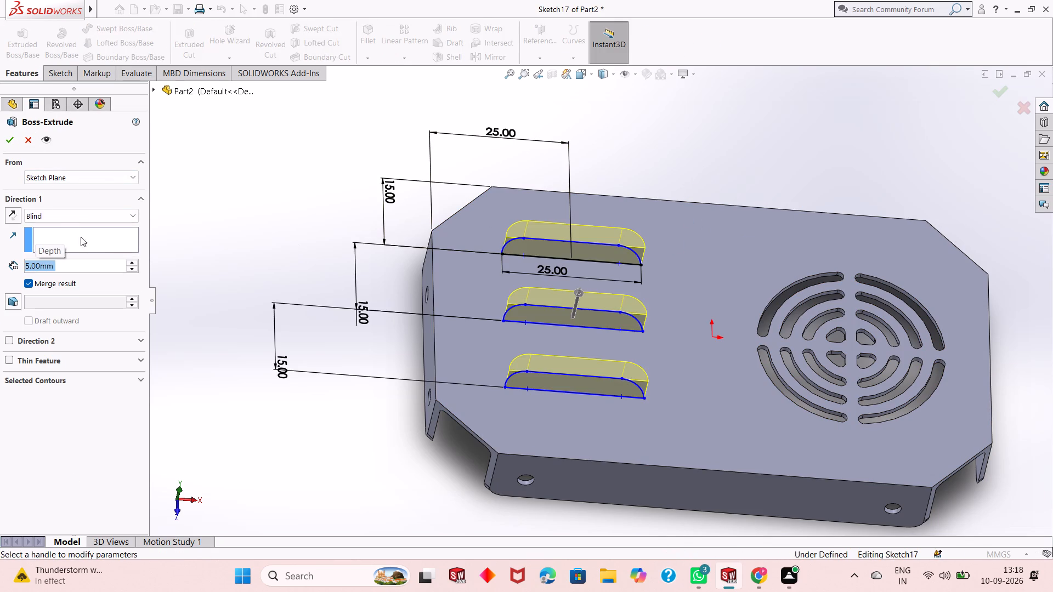
{"action": "left_click", "coordinate": [13, 142]}
{"action": "key", "text": "Escape"}
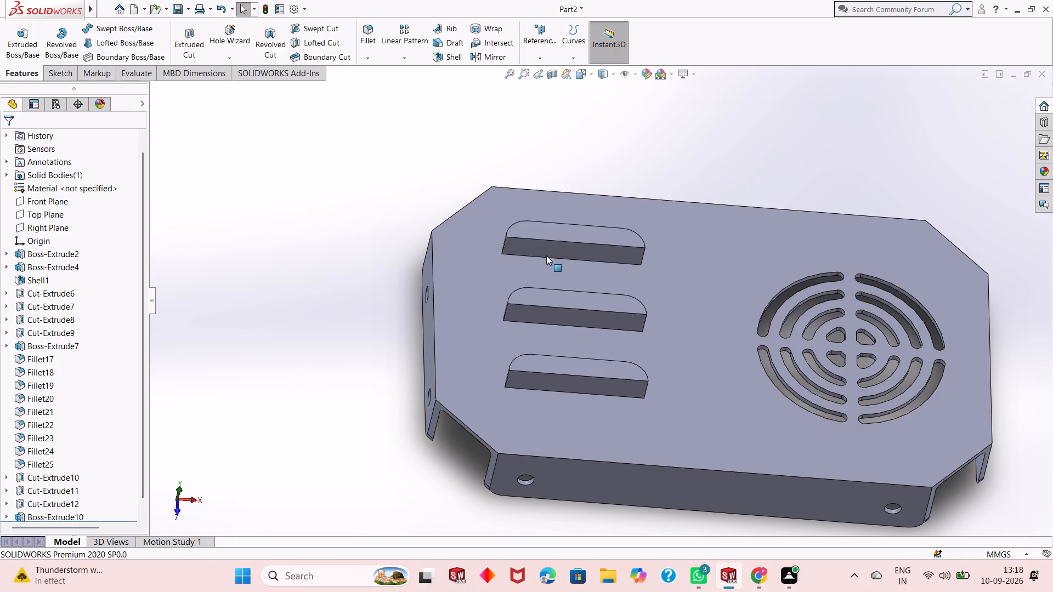
{"action": "middle_click_drag", "start_coordinate": [550, 191], "coordinate": [627, 332]}
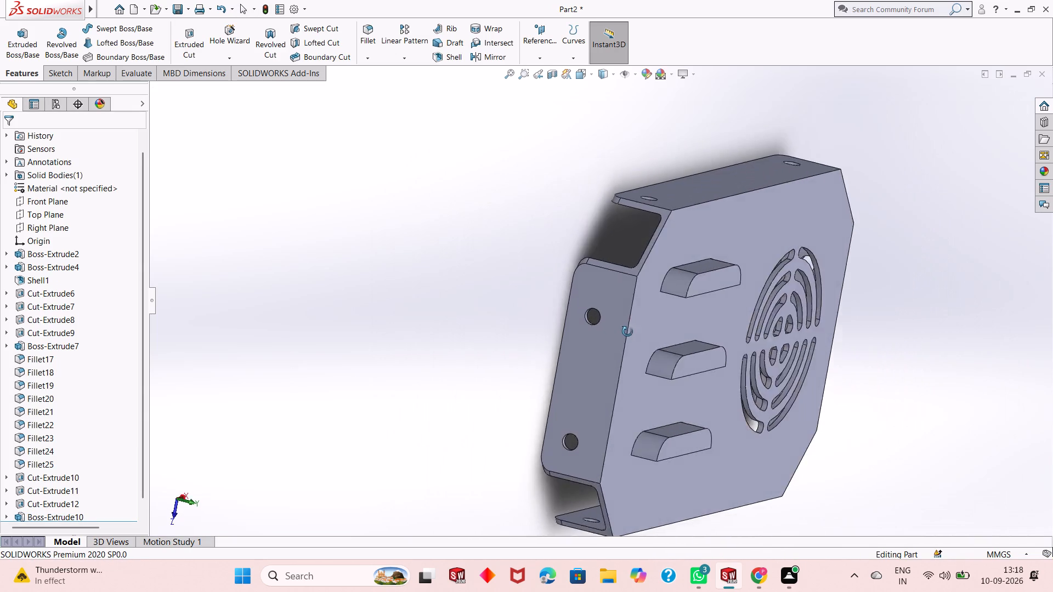
Examine the three raised bosses and the plate's hollow inner side from several angles.
{"action": "middle_click_drag", "start_coordinate": [627, 332], "coordinate": [698, 340]}
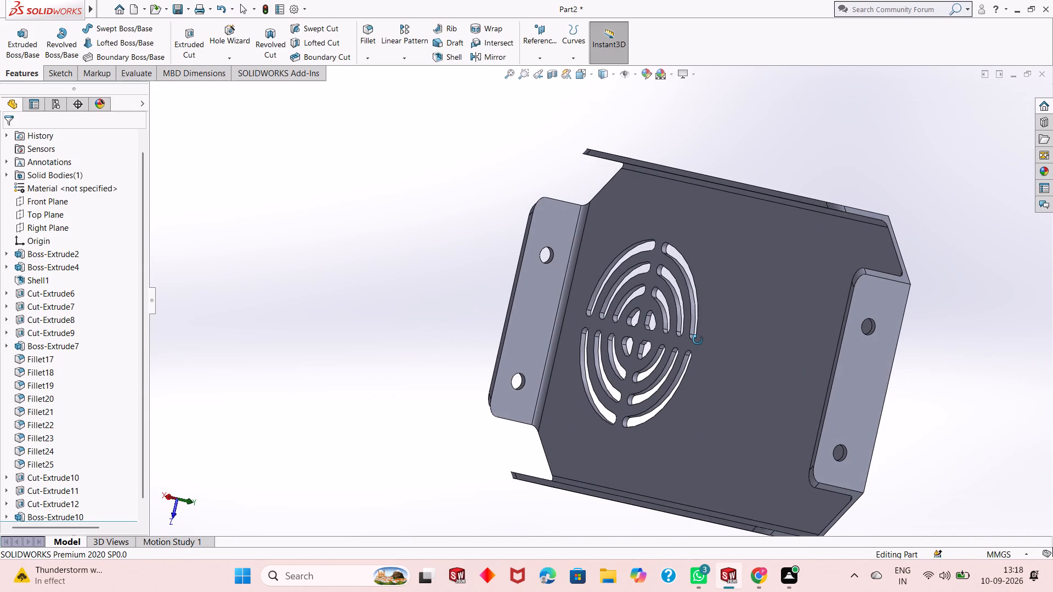
{"action": "middle_click_drag", "start_coordinate": [698, 340], "coordinate": [631, 340]}
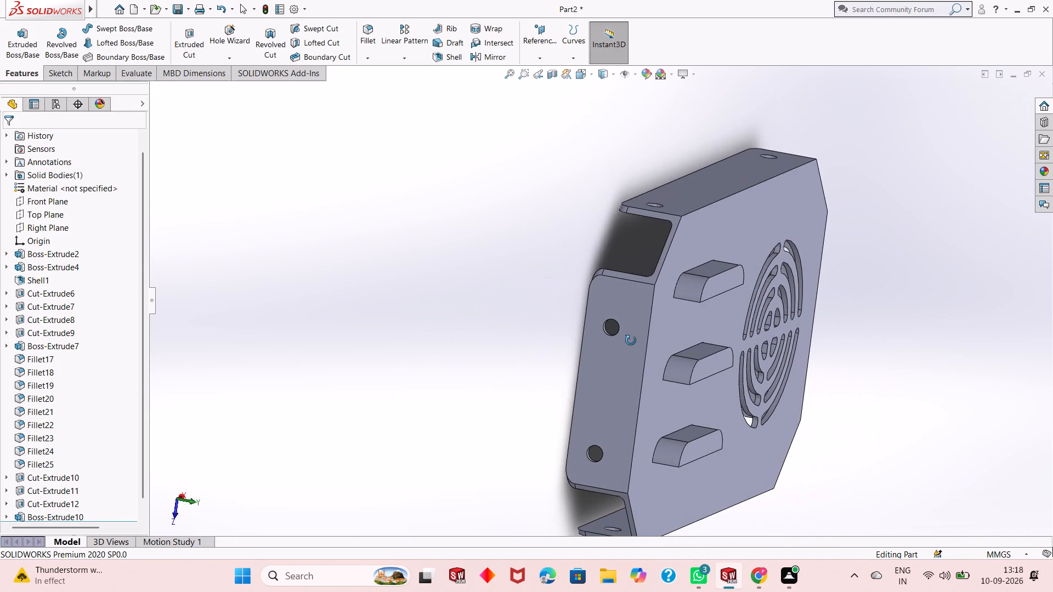
{"action": "middle_click_drag", "start_coordinate": [631, 340], "coordinate": [644, 346]}
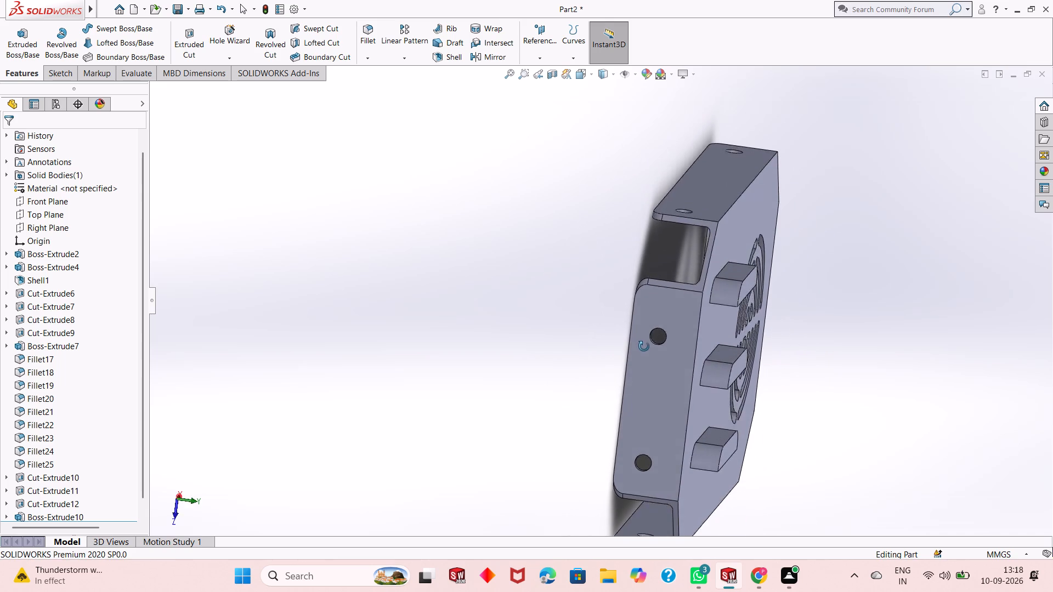
{"action": "middle_click_drag", "start_coordinate": [644, 346], "coordinate": [662, 359]}
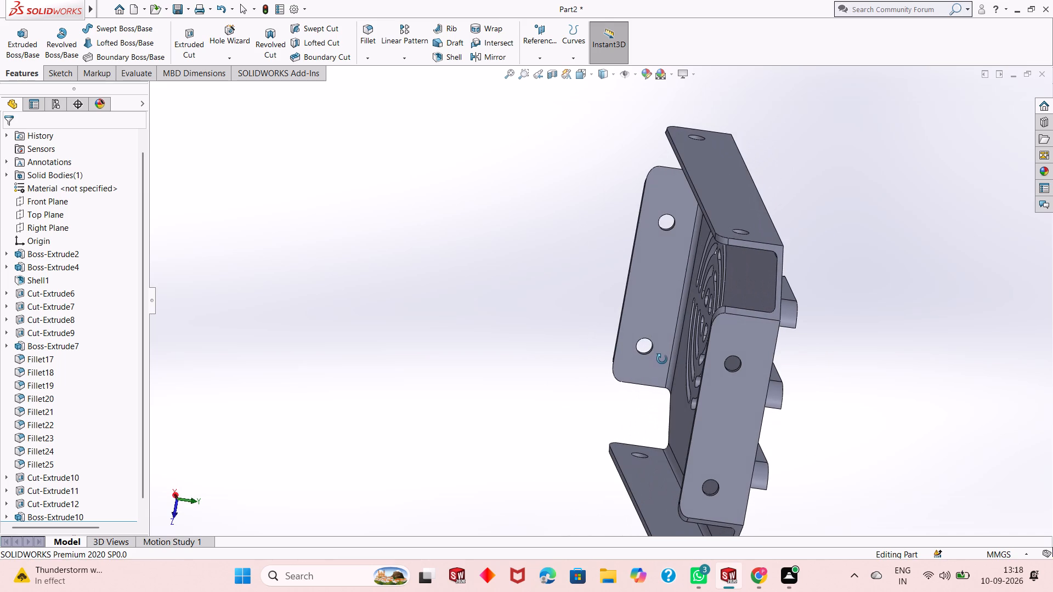
{"action": "middle_click_drag", "start_coordinate": [662, 359], "coordinate": [621, 277]}
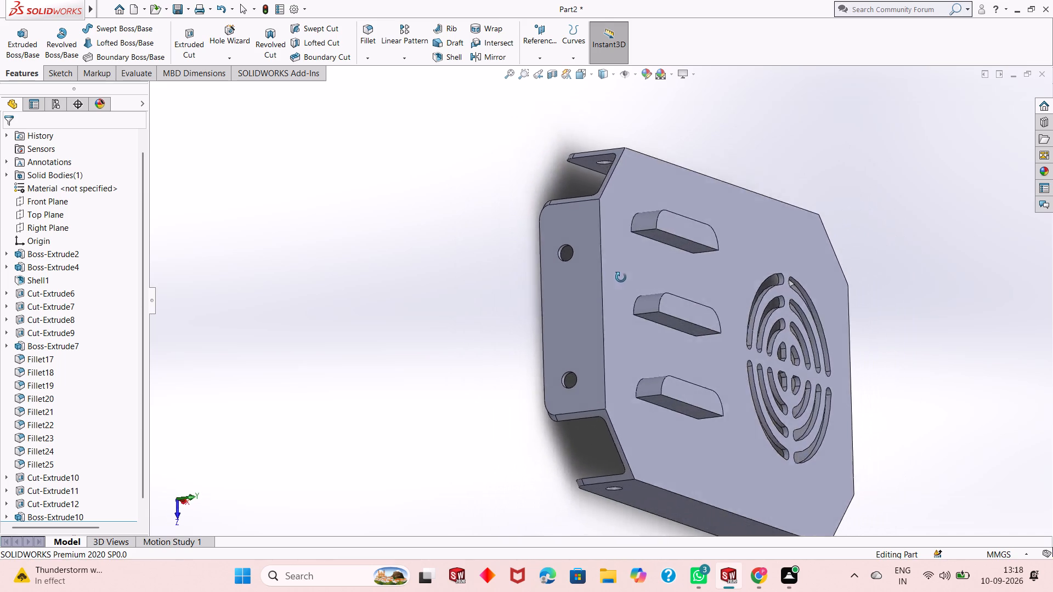
{"action": "middle_click_drag", "start_coordinate": [621, 277], "coordinate": [656, 299]}
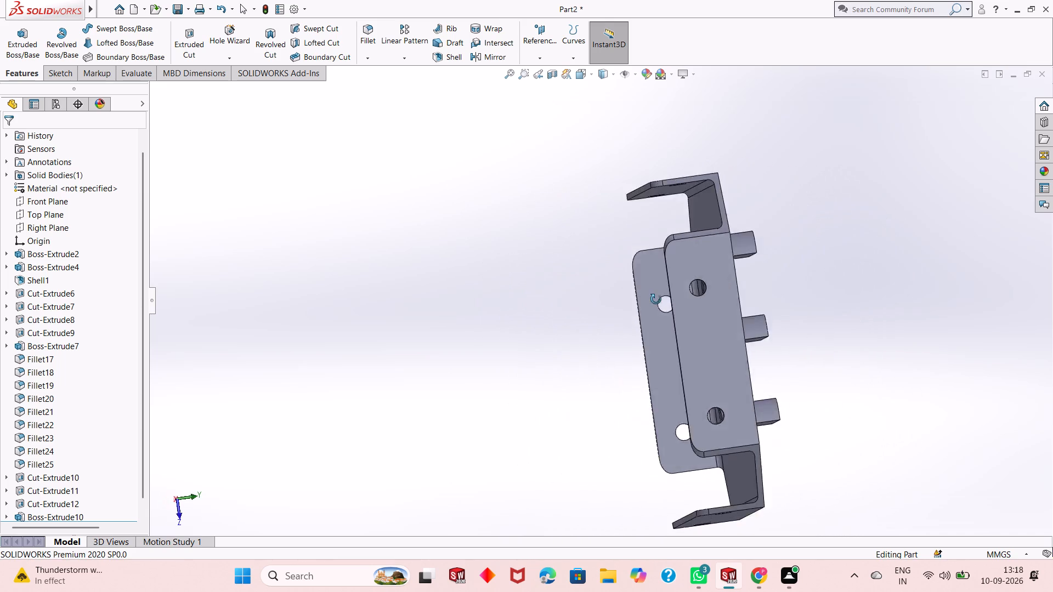
{"action": "middle_click_drag", "start_coordinate": [656, 299], "coordinate": [590, 309]}
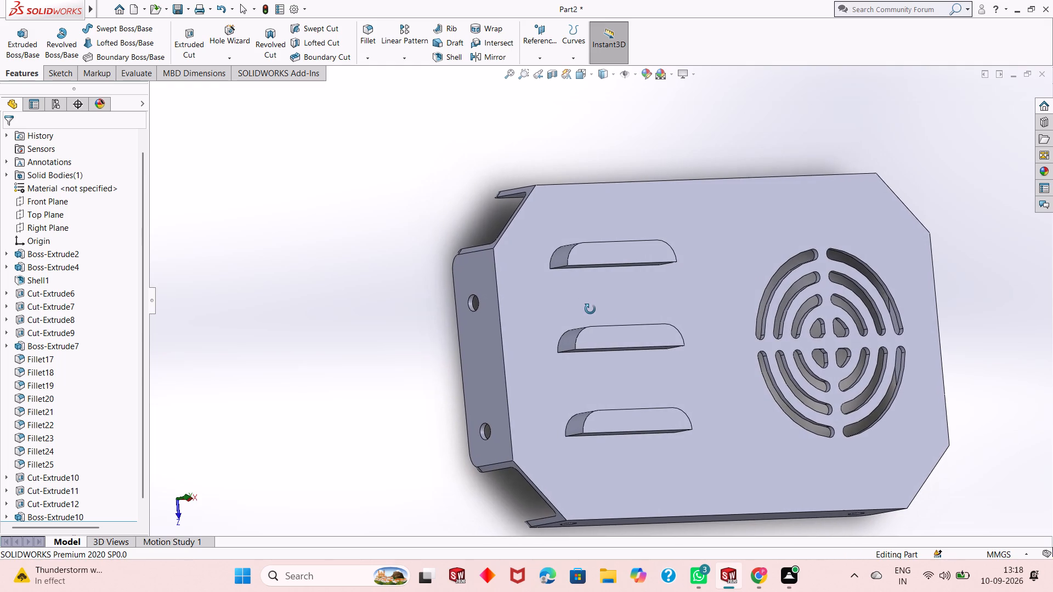
{"action": "middle_click_drag", "start_coordinate": [590, 309], "coordinate": [716, 251]}
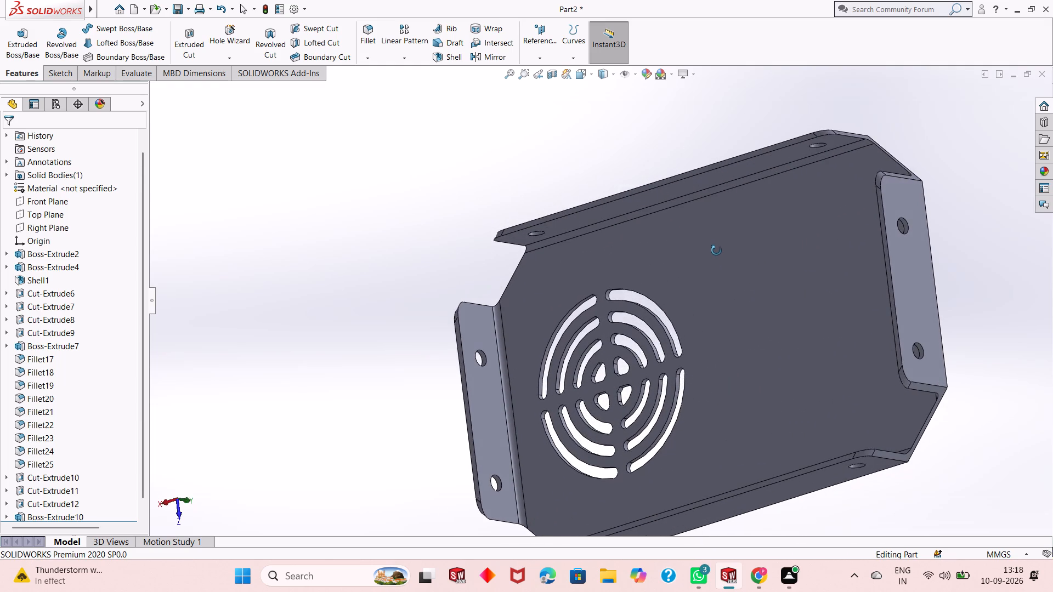
{"action": "middle_click_drag", "start_coordinate": [716, 251], "coordinate": [625, 301]}
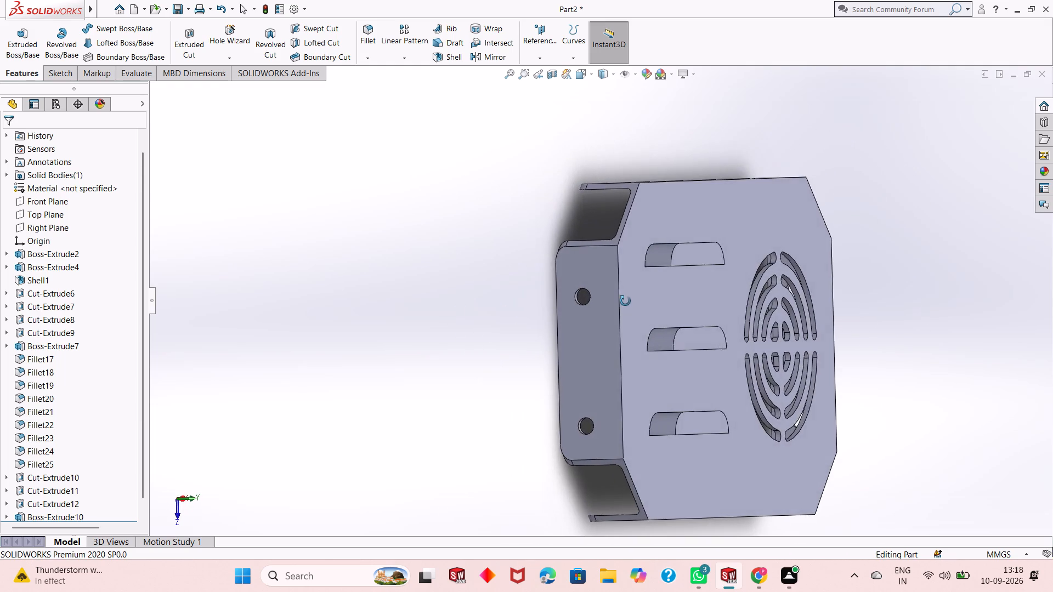
{"action": "middle_click_drag", "start_coordinate": [625, 301], "coordinate": [591, 315]}
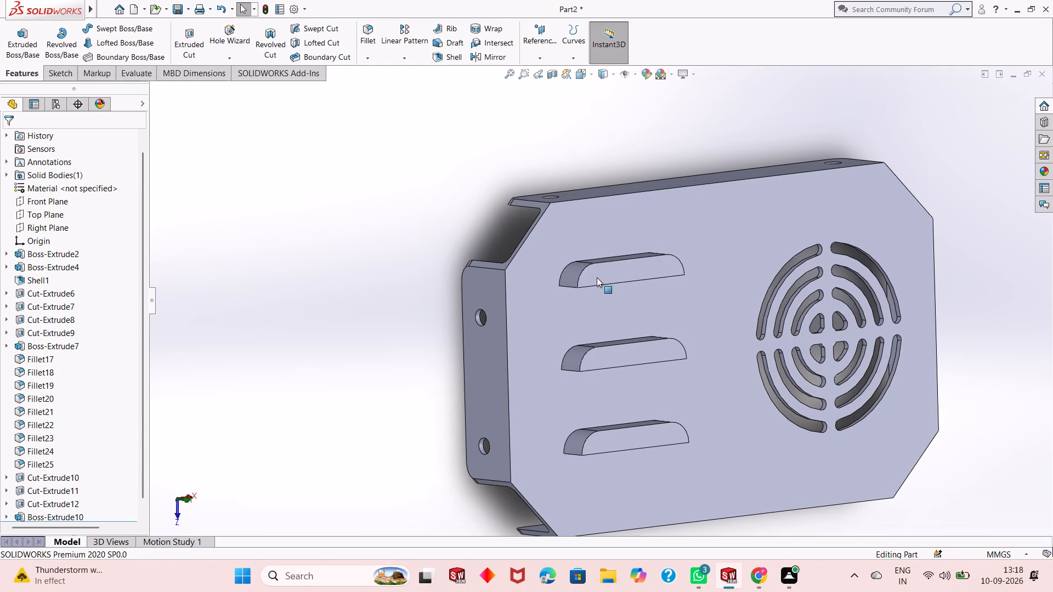
{"action": "left_click", "coordinate": [597, 277]}
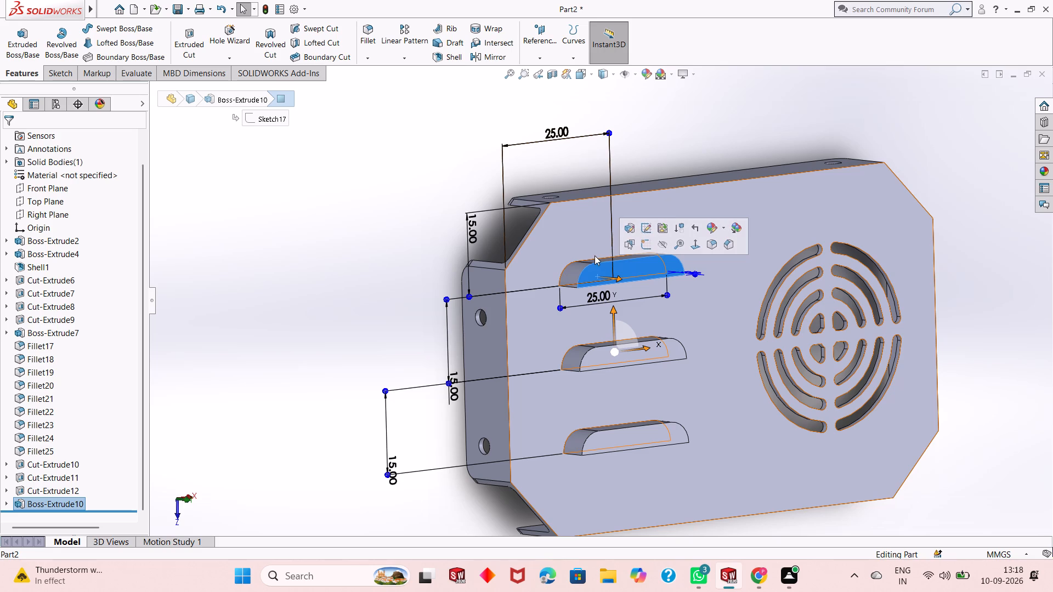
{"action": "middle_click_drag", "start_coordinate": [603, 254], "coordinate": [615, 269]}
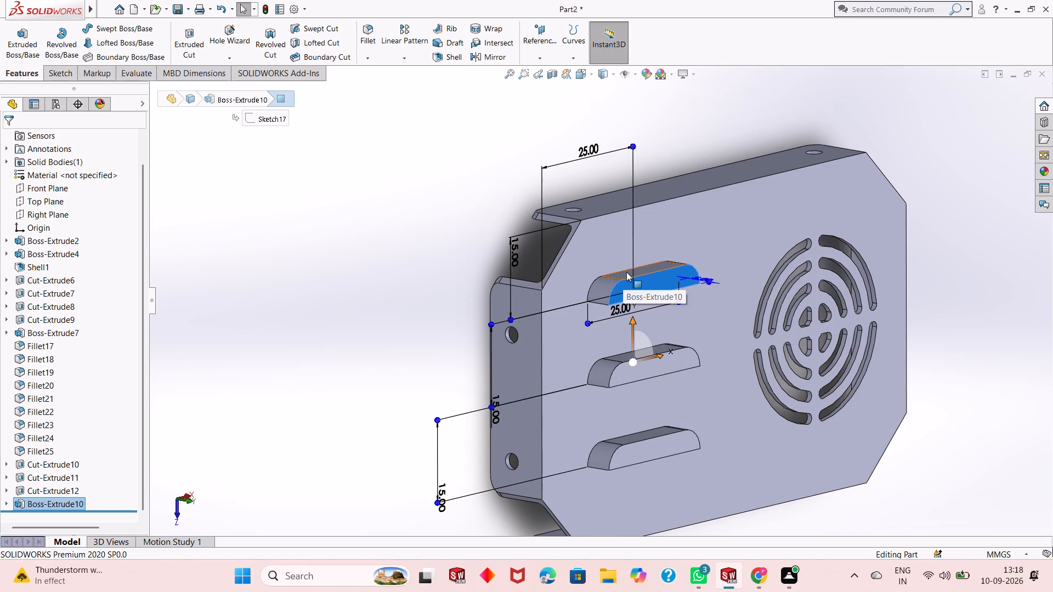
{"action": "key", "text": "Escape"}
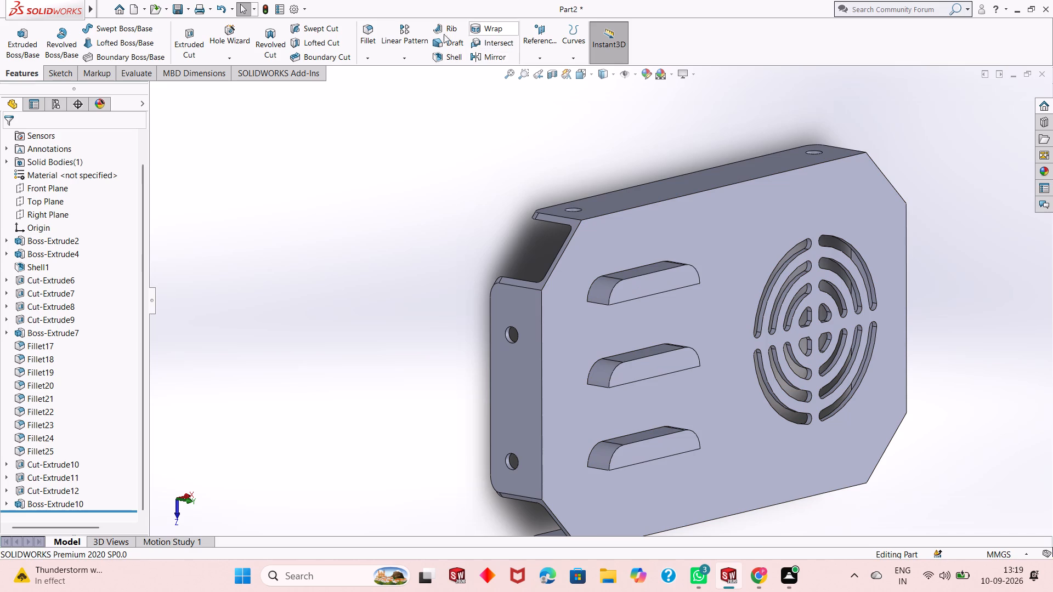
Start a reference plane from the Top Plane with a 6 mm offset, flipped toward the plate's inner side.
{"action": "left_click", "coordinate": [541, 43]}
{"action": "left_click", "coordinate": [555, 74]}
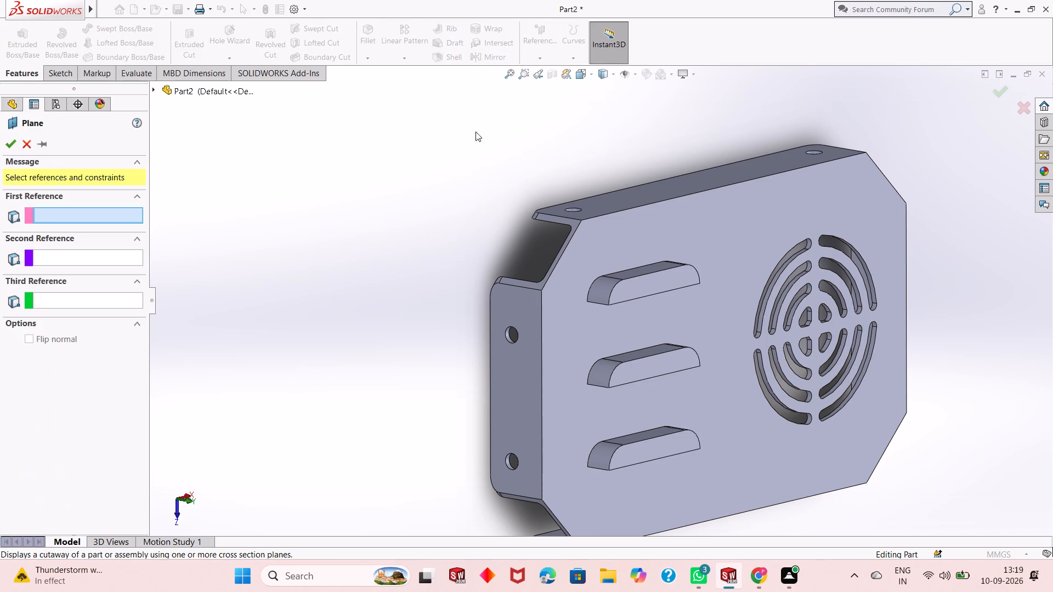
{"action": "left_click", "coordinate": [187, 94]}
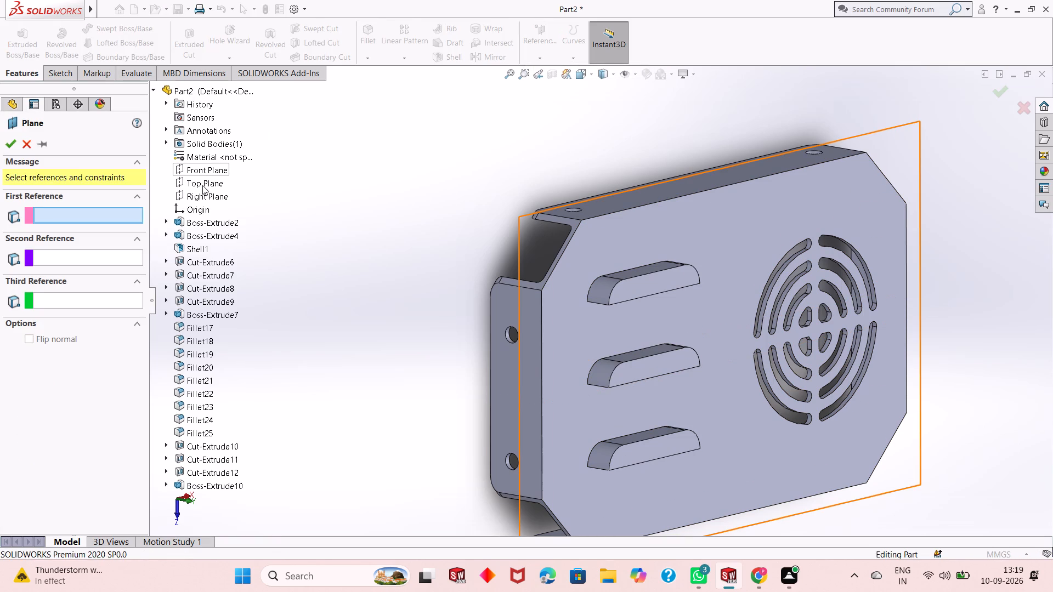
{"action": "left_click", "coordinate": [202, 185]}
{"action": "scroll", "coordinate": [407, 292], "scroll_direction": "up", "scroll_amount": 1}
{"action": "middle_click_drag", "start_coordinate": [407, 292], "coordinate": [443, 292]}
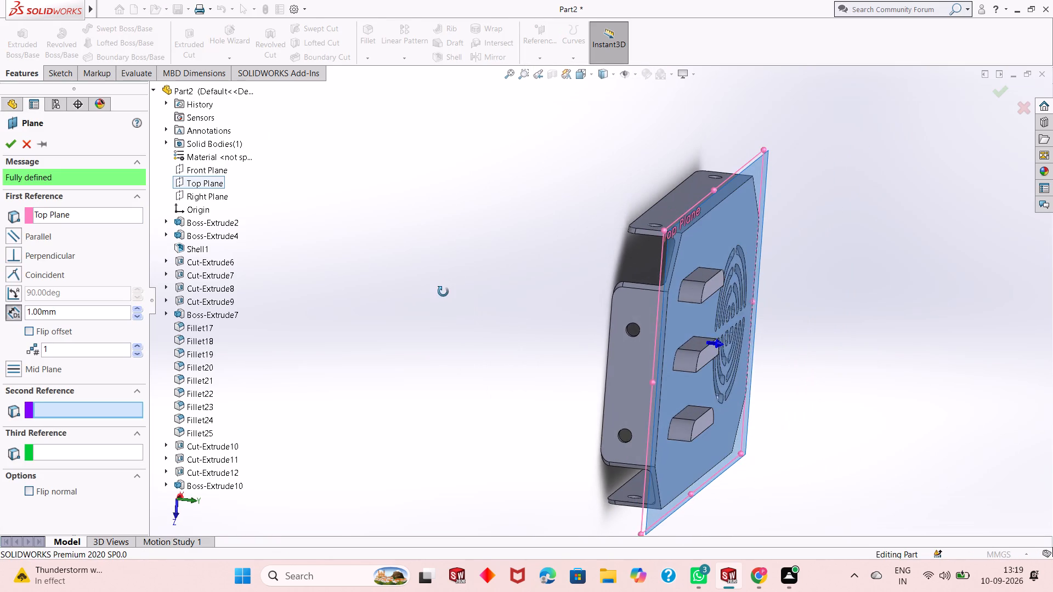
{"action": "middle_click_drag", "start_coordinate": [443, 292], "coordinate": [440, 298]}
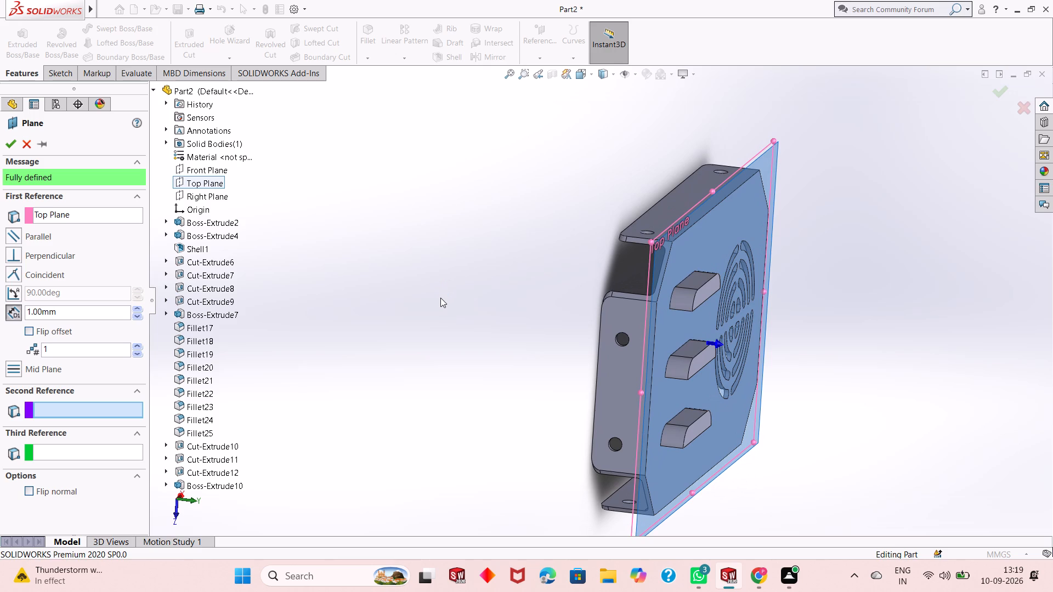
{"action": "double_click", "coordinate": [79, 311]}
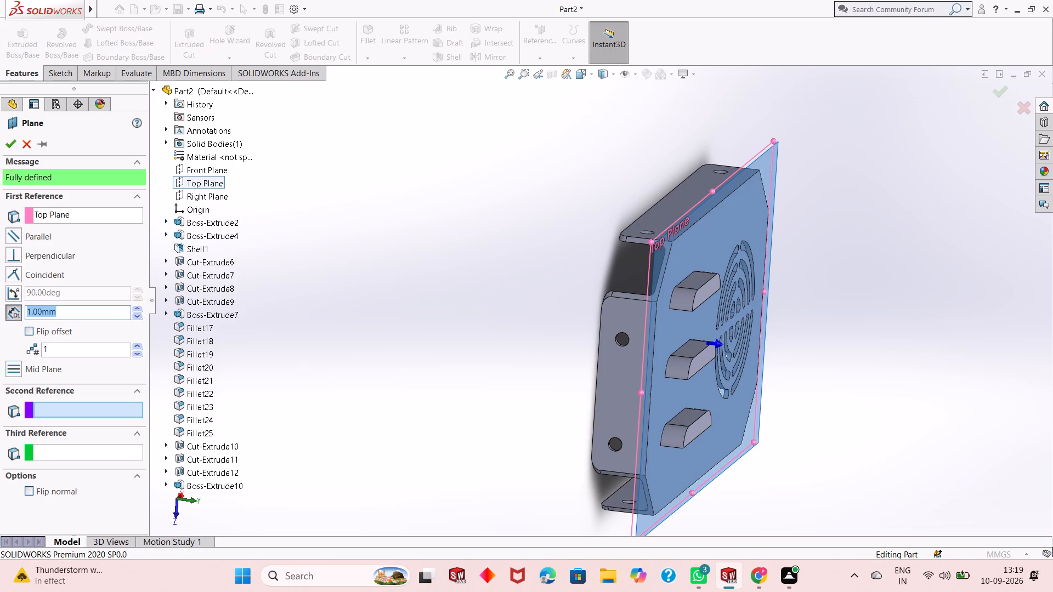
{"action": "key", "text": "6"}
{"action": "key", "text": "Return"}
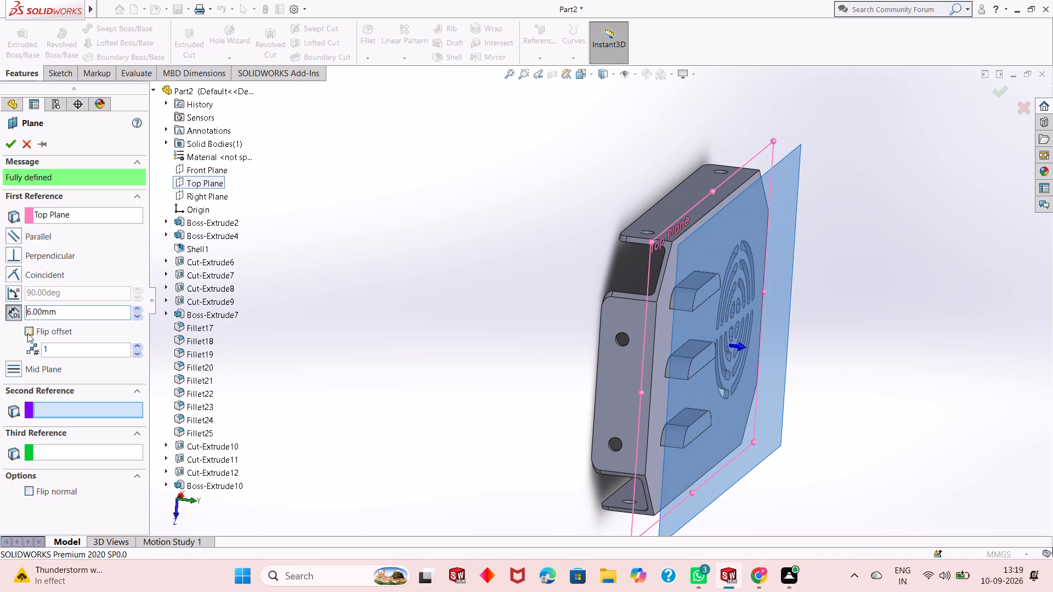
{"action": "left_click", "coordinate": [27, 333]}
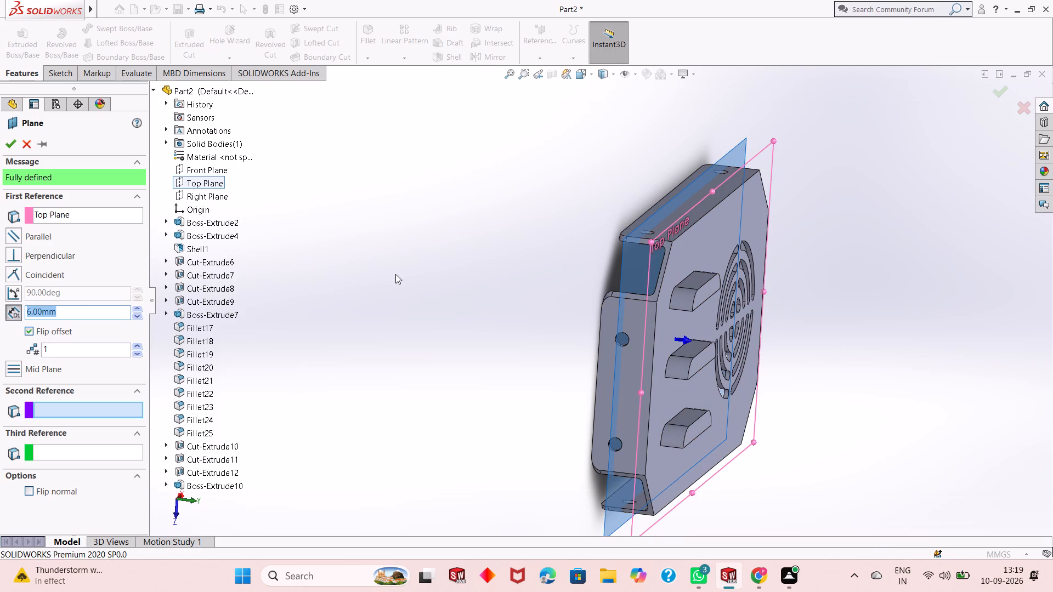
{"action": "middle_click_drag", "start_coordinate": [416, 277], "coordinate": [426, 299]}
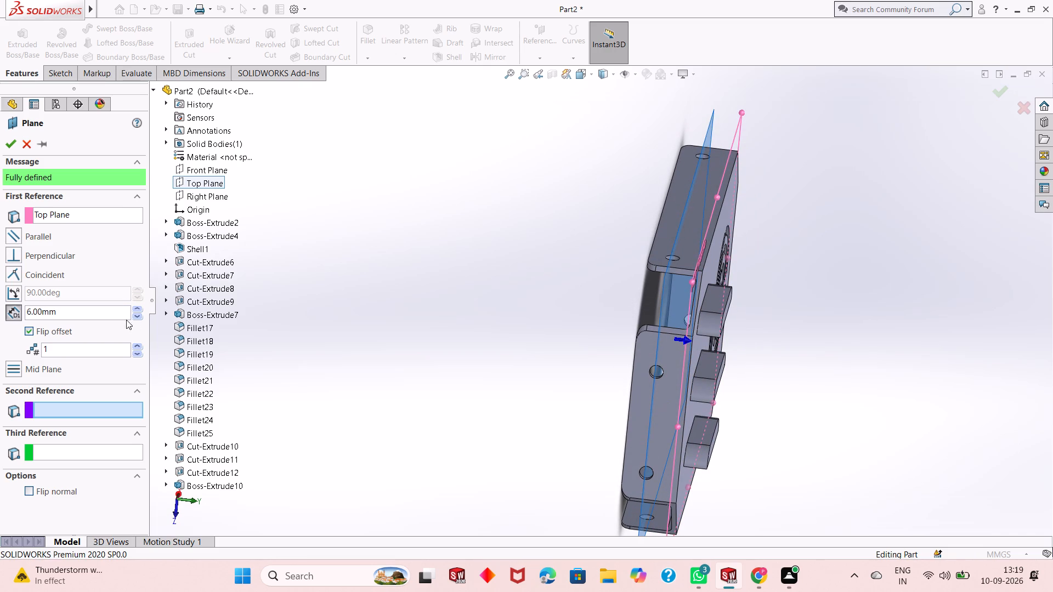
Set the reference plane's offset to 0 mm and create the plane.
{"action": "double_click", "coordinate": [89, 313]}
{"action": "key", "text": "0"}
{"action": "key", "text": "Return"}
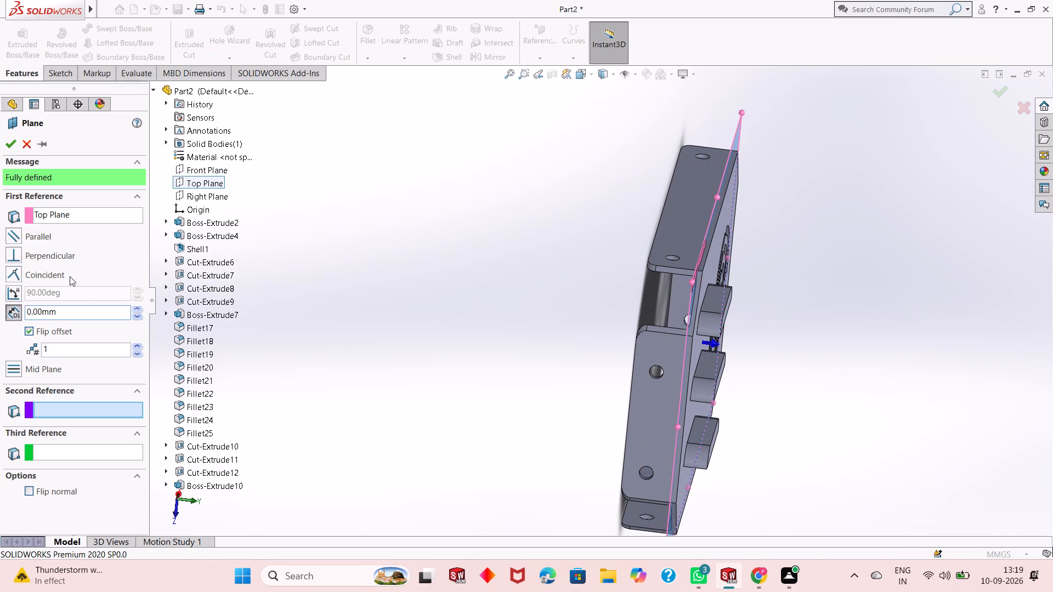
{"action": "left_click", "coordinate": [4, 150]}
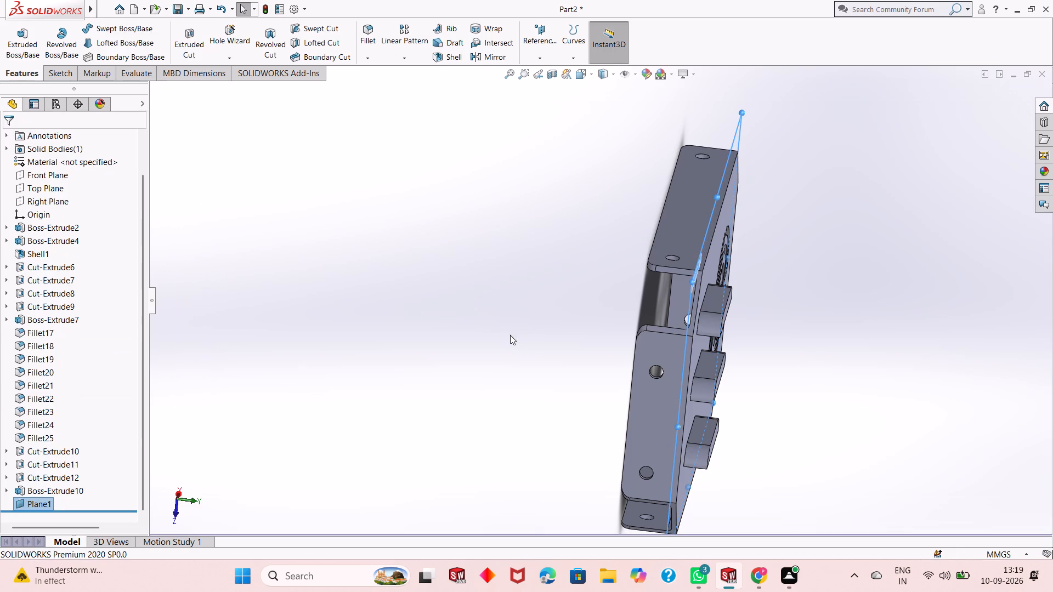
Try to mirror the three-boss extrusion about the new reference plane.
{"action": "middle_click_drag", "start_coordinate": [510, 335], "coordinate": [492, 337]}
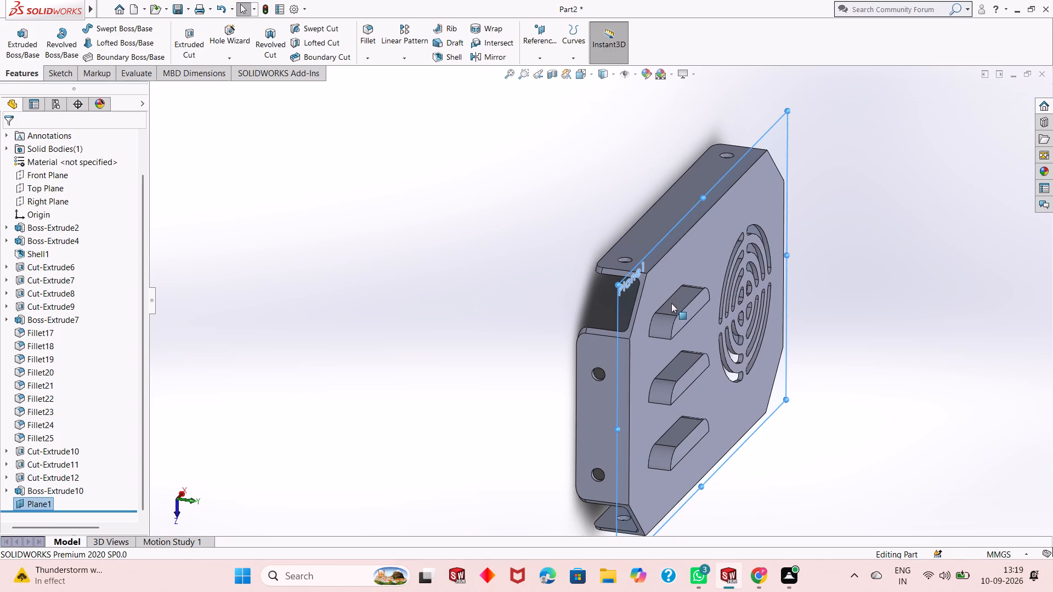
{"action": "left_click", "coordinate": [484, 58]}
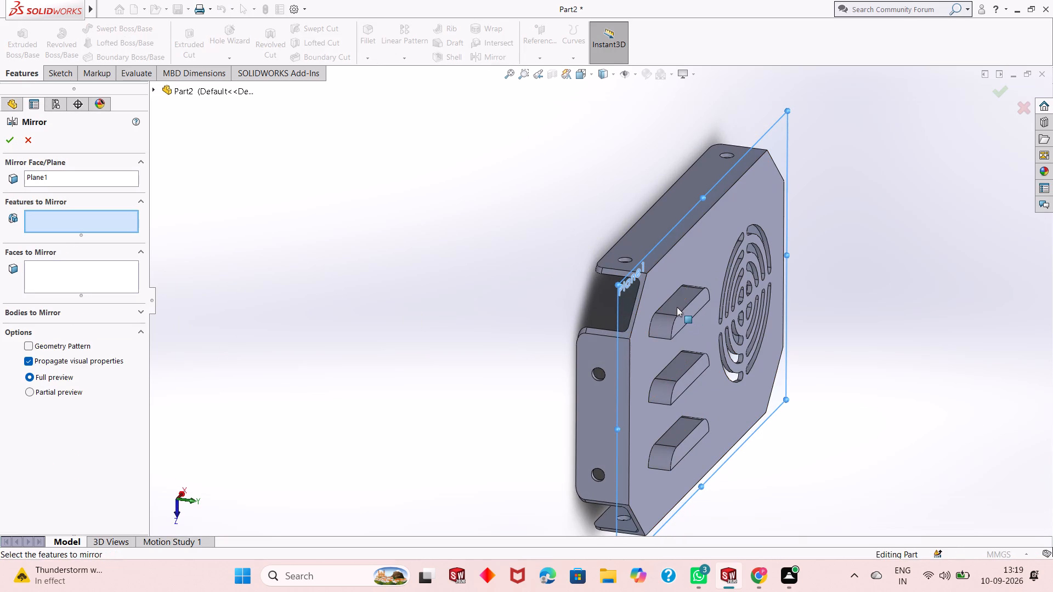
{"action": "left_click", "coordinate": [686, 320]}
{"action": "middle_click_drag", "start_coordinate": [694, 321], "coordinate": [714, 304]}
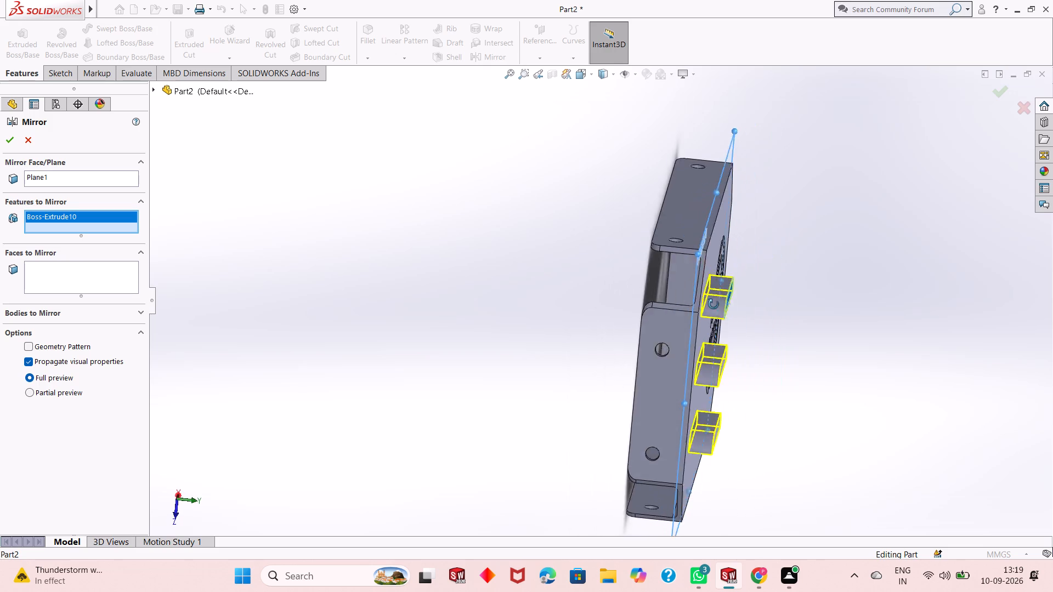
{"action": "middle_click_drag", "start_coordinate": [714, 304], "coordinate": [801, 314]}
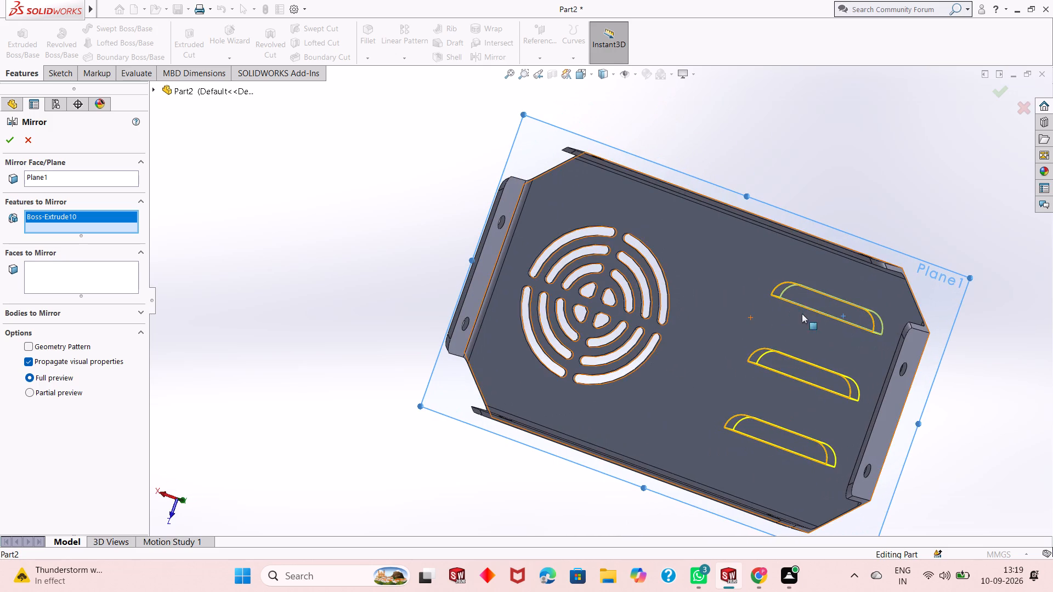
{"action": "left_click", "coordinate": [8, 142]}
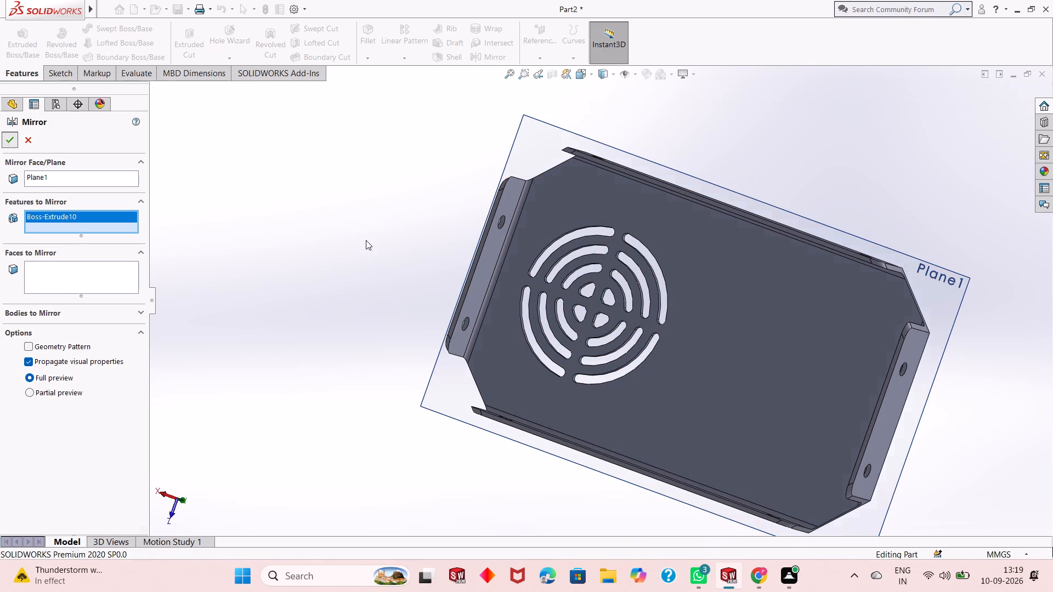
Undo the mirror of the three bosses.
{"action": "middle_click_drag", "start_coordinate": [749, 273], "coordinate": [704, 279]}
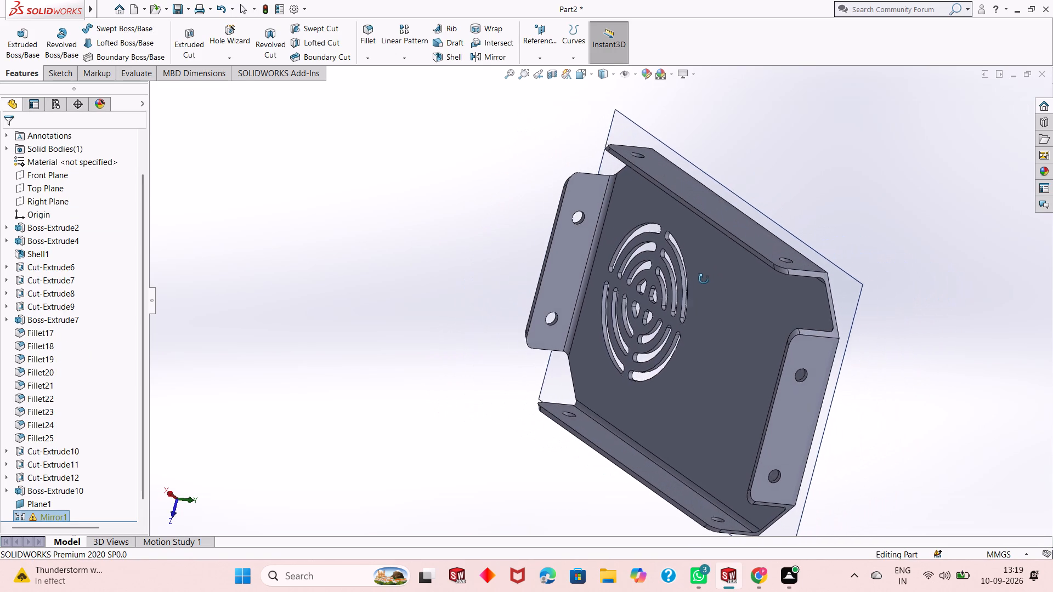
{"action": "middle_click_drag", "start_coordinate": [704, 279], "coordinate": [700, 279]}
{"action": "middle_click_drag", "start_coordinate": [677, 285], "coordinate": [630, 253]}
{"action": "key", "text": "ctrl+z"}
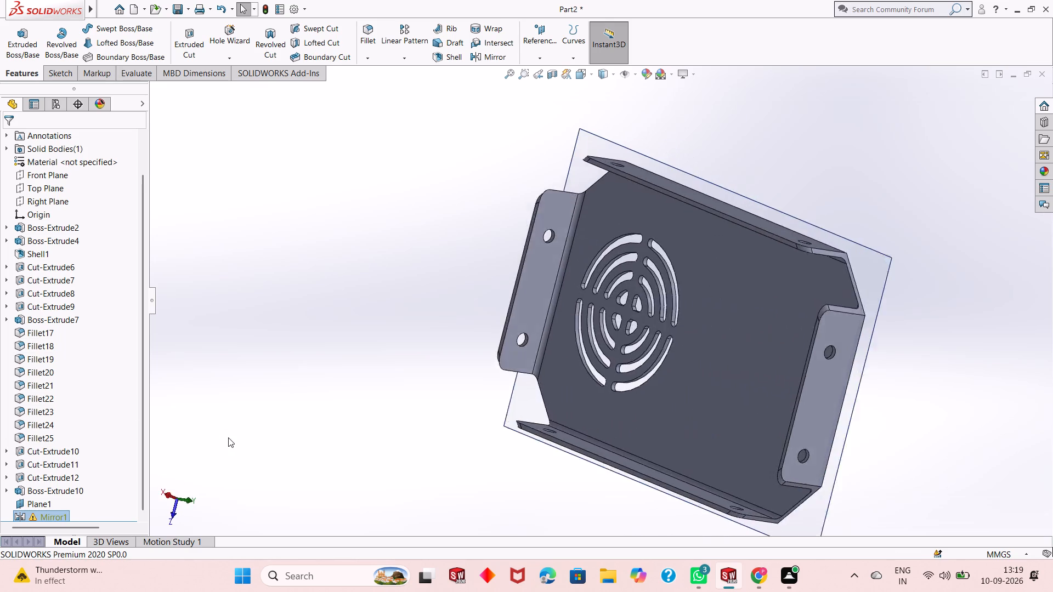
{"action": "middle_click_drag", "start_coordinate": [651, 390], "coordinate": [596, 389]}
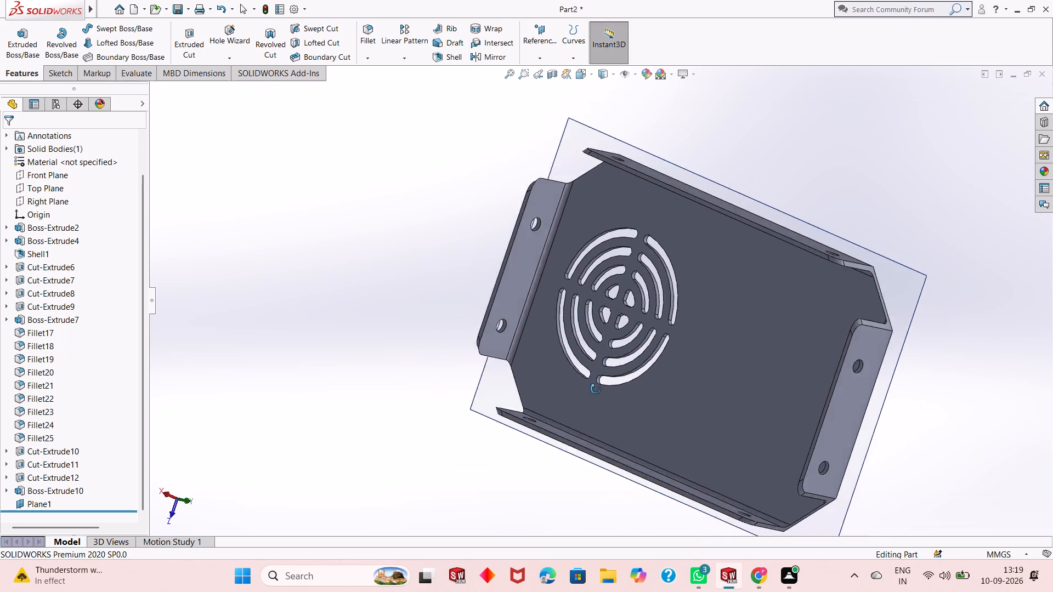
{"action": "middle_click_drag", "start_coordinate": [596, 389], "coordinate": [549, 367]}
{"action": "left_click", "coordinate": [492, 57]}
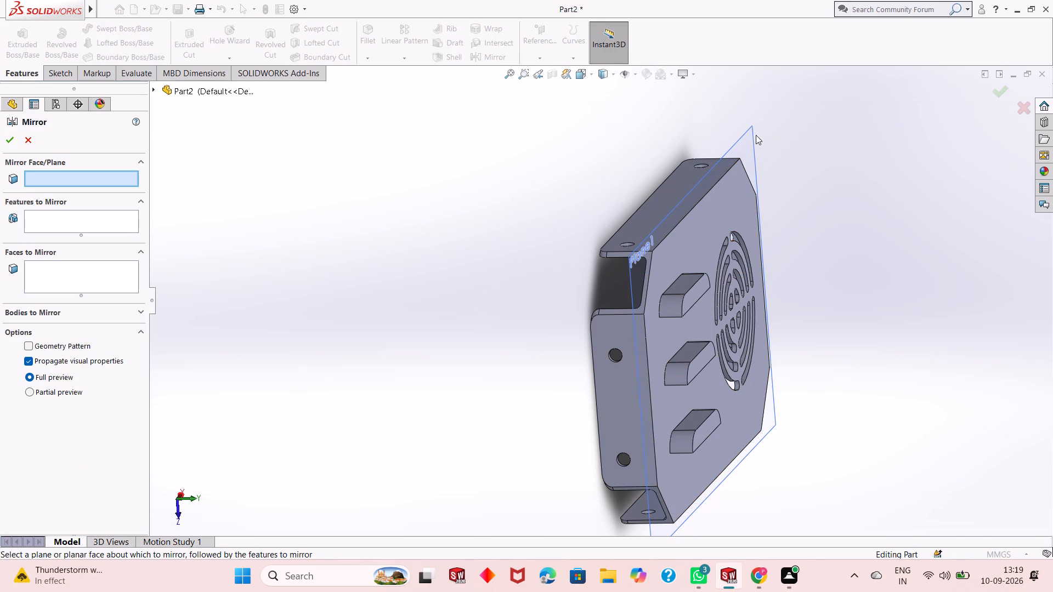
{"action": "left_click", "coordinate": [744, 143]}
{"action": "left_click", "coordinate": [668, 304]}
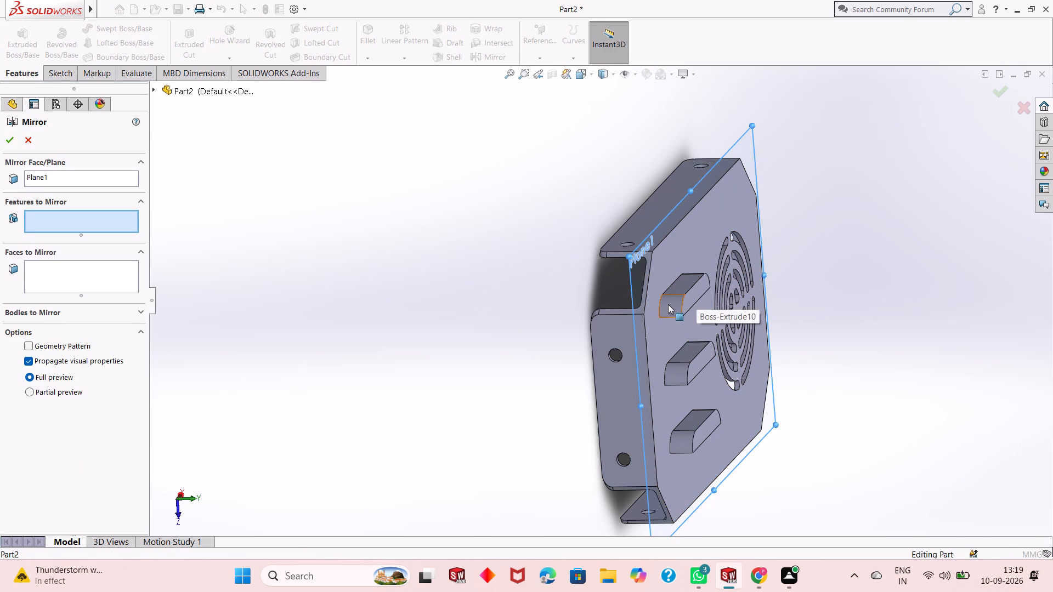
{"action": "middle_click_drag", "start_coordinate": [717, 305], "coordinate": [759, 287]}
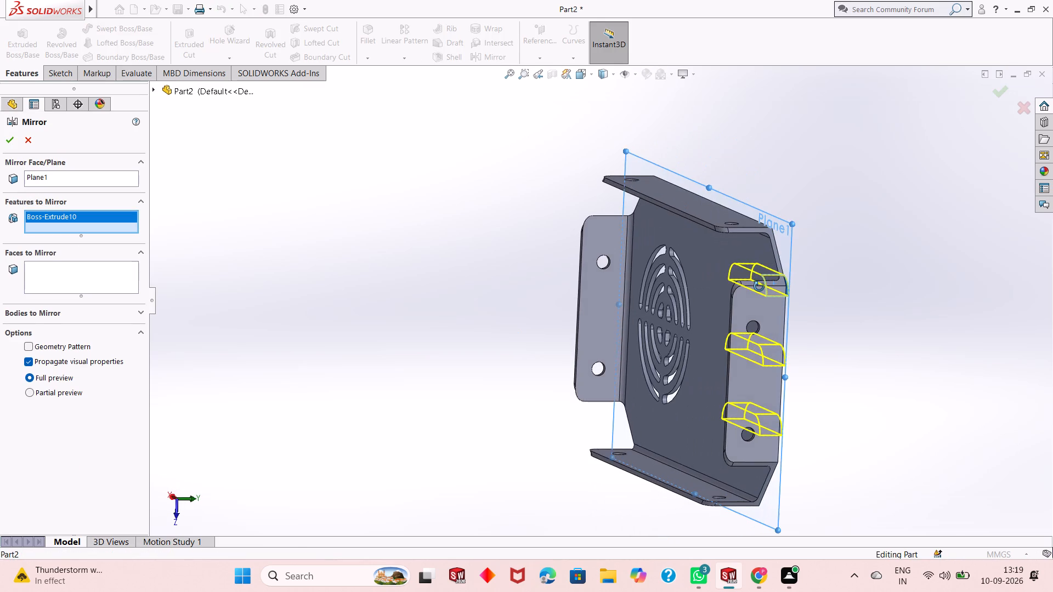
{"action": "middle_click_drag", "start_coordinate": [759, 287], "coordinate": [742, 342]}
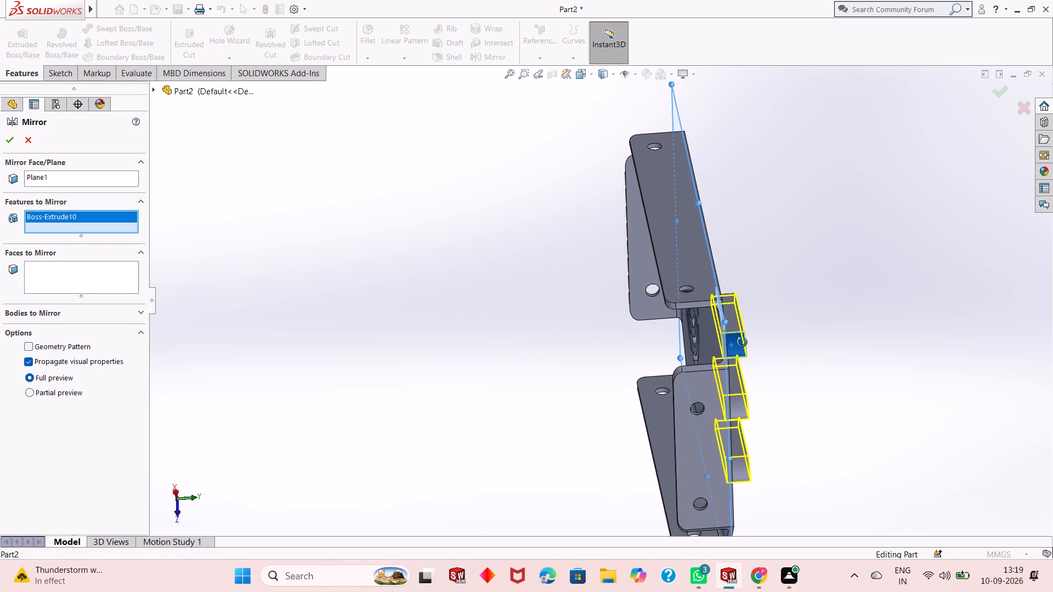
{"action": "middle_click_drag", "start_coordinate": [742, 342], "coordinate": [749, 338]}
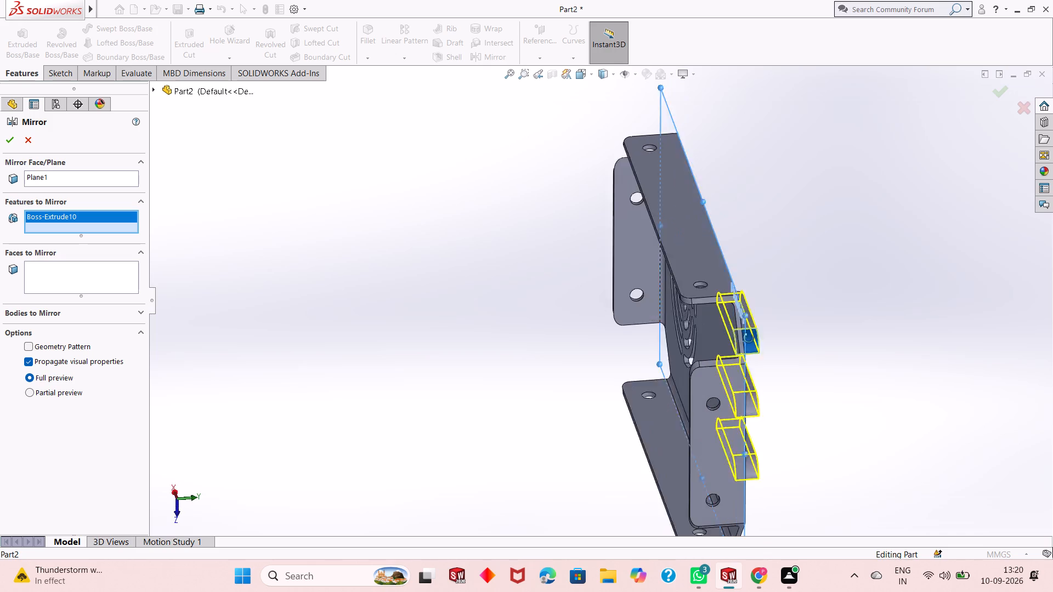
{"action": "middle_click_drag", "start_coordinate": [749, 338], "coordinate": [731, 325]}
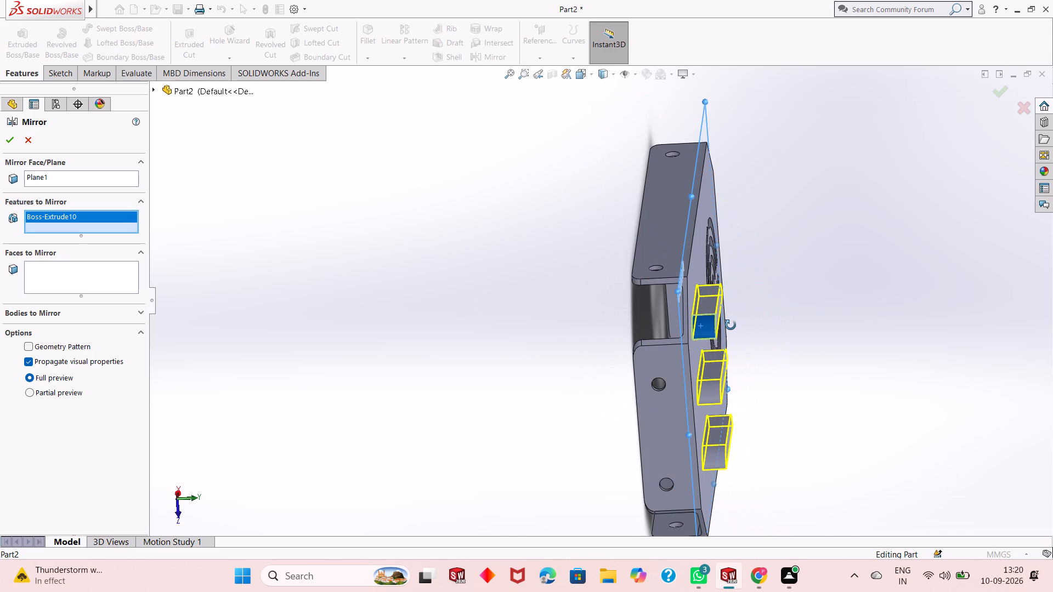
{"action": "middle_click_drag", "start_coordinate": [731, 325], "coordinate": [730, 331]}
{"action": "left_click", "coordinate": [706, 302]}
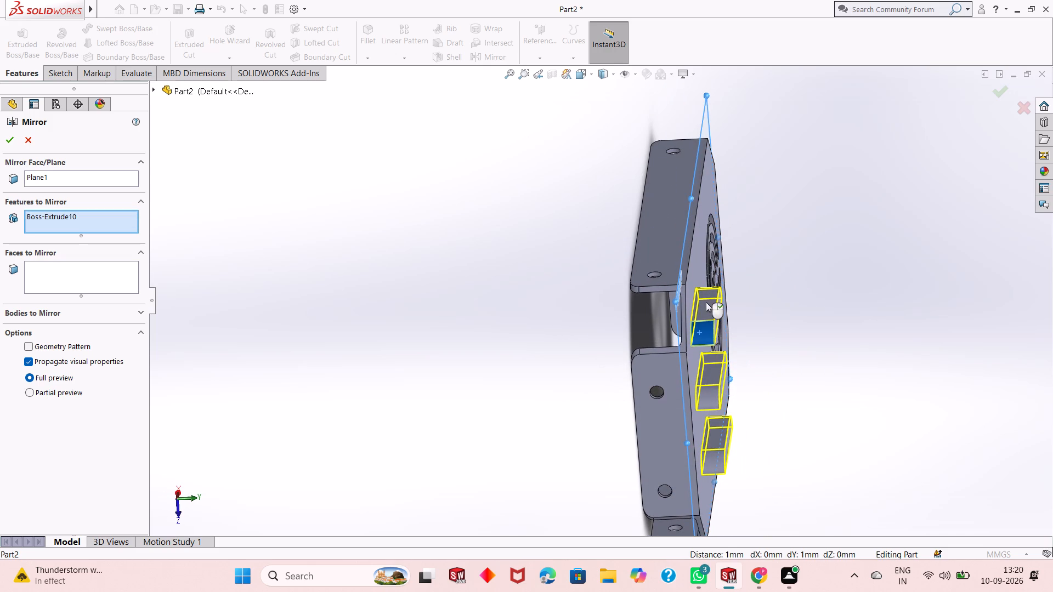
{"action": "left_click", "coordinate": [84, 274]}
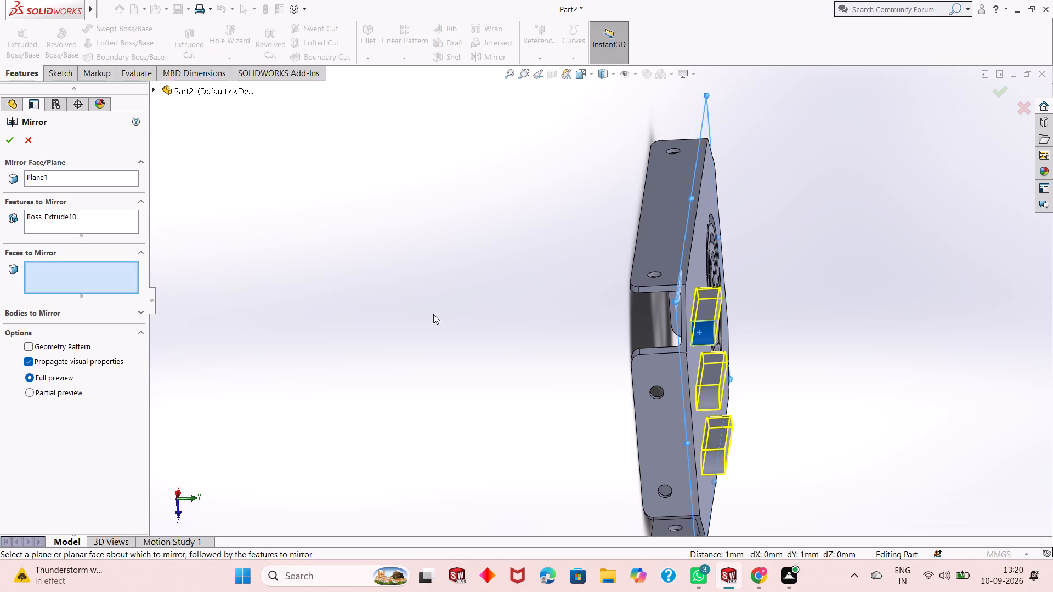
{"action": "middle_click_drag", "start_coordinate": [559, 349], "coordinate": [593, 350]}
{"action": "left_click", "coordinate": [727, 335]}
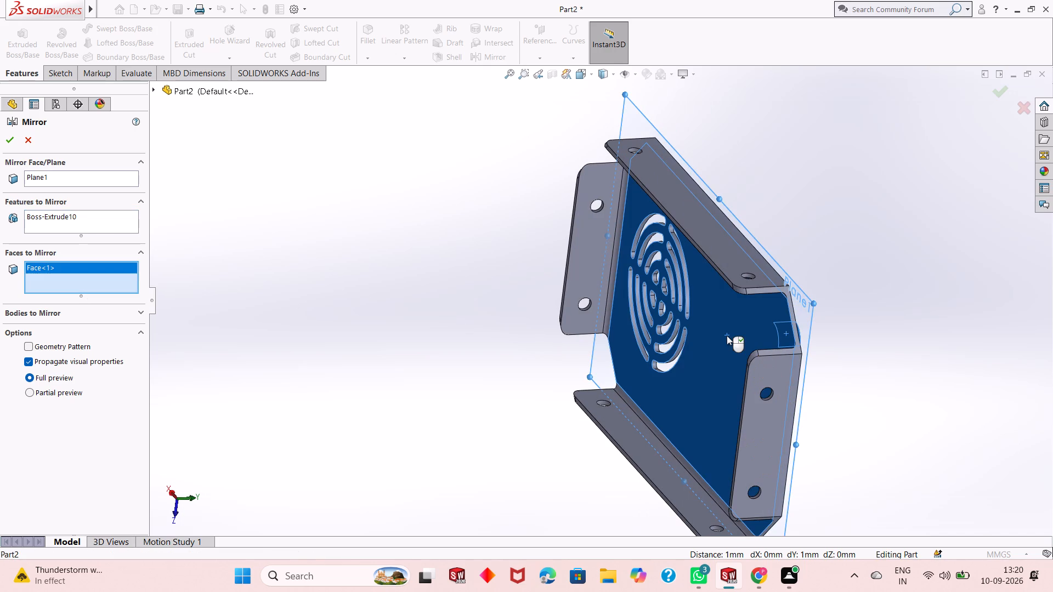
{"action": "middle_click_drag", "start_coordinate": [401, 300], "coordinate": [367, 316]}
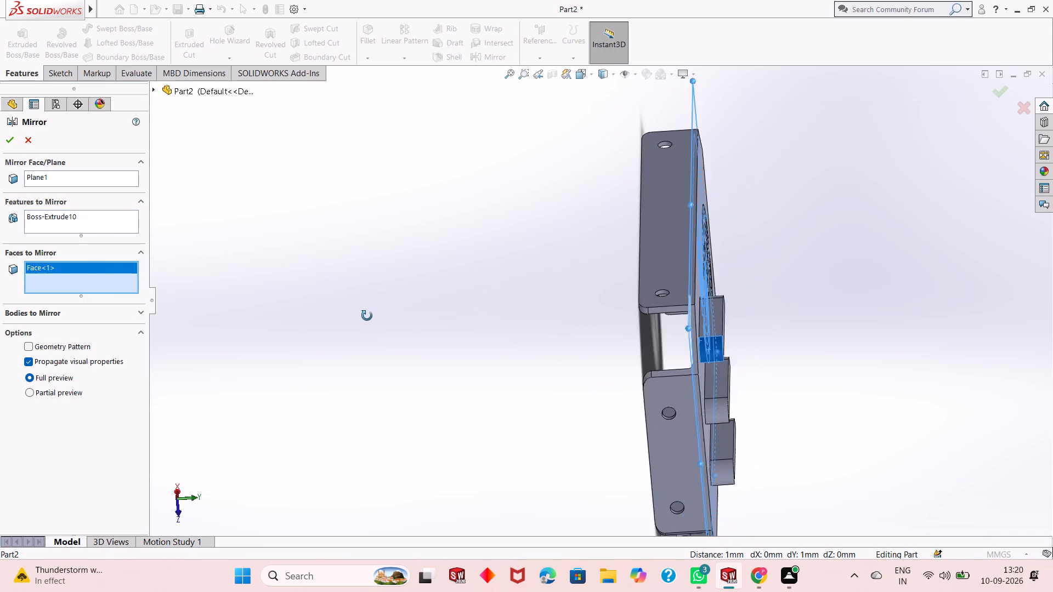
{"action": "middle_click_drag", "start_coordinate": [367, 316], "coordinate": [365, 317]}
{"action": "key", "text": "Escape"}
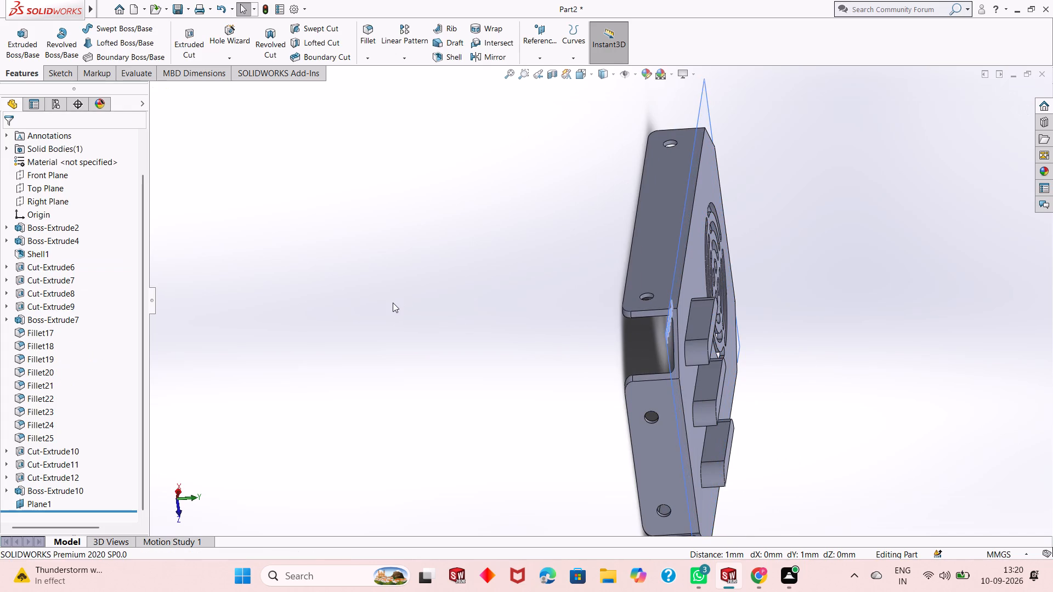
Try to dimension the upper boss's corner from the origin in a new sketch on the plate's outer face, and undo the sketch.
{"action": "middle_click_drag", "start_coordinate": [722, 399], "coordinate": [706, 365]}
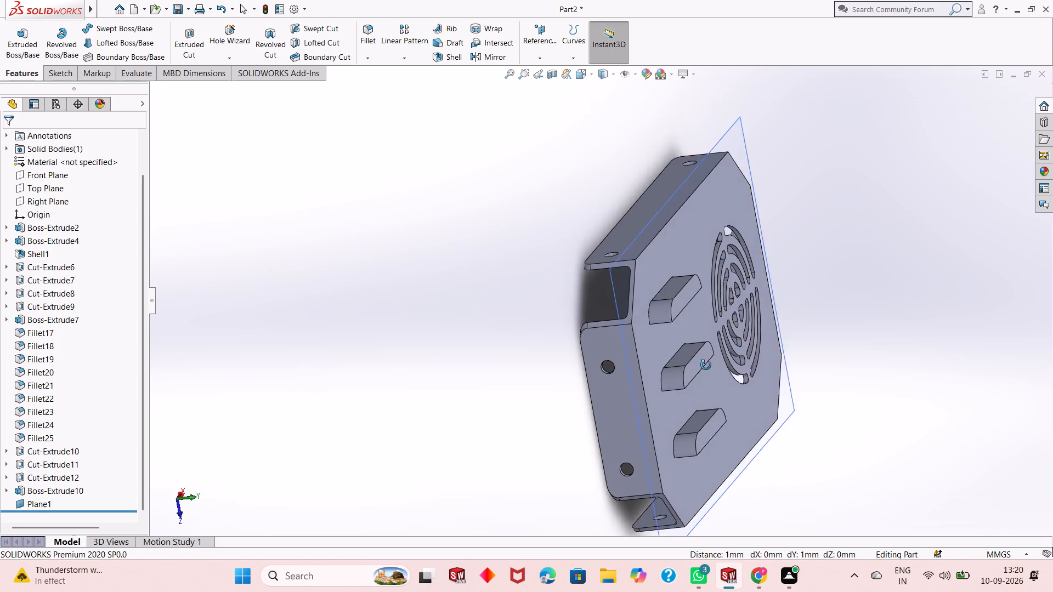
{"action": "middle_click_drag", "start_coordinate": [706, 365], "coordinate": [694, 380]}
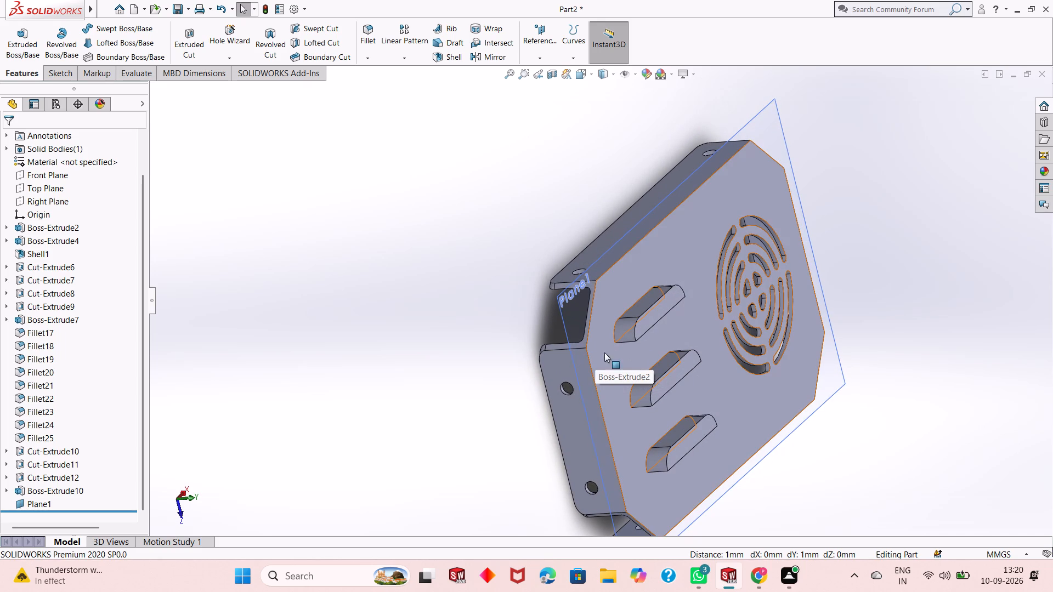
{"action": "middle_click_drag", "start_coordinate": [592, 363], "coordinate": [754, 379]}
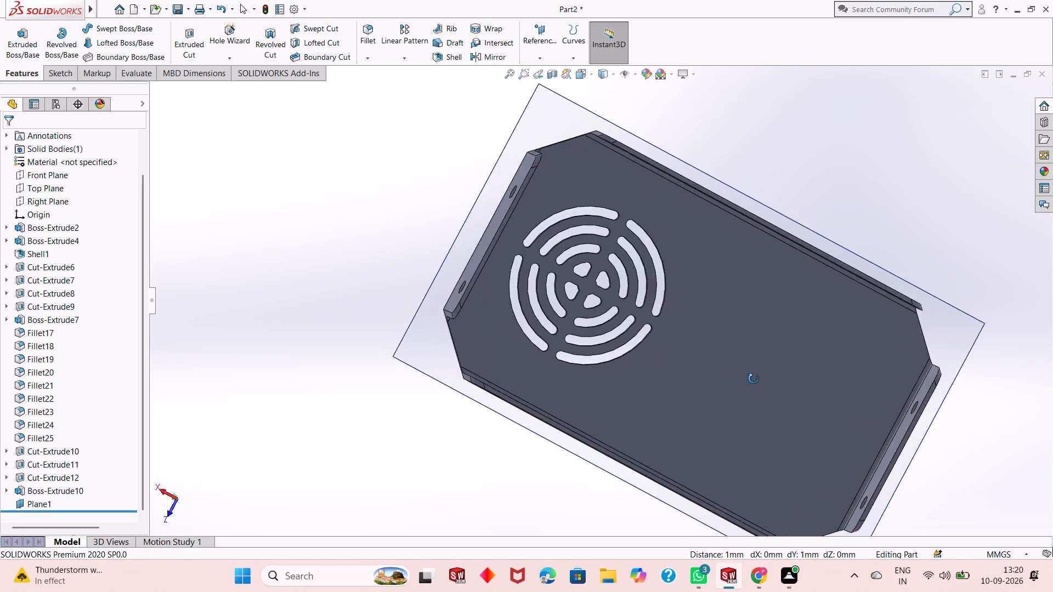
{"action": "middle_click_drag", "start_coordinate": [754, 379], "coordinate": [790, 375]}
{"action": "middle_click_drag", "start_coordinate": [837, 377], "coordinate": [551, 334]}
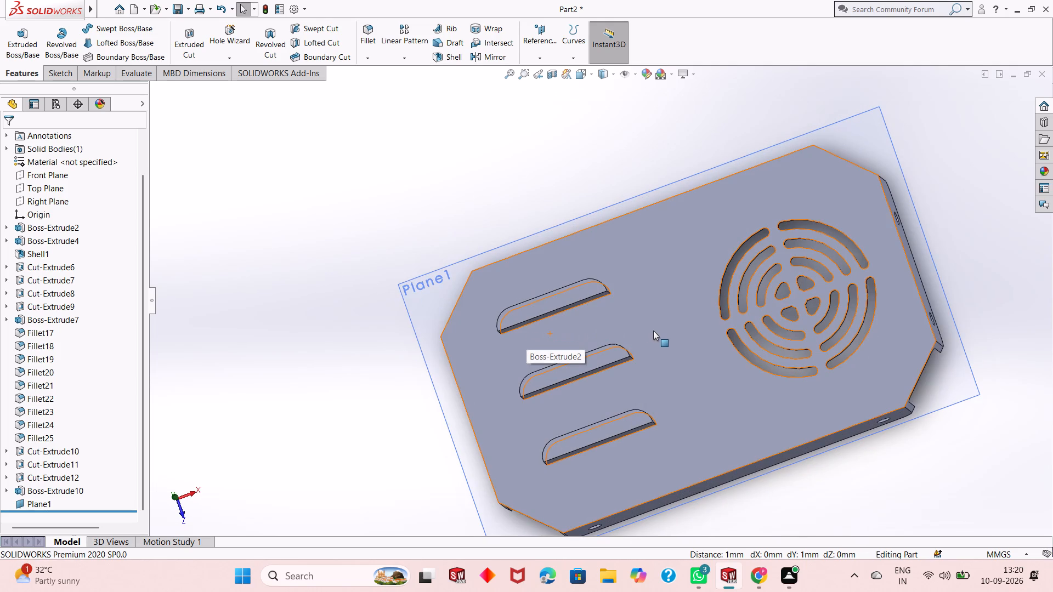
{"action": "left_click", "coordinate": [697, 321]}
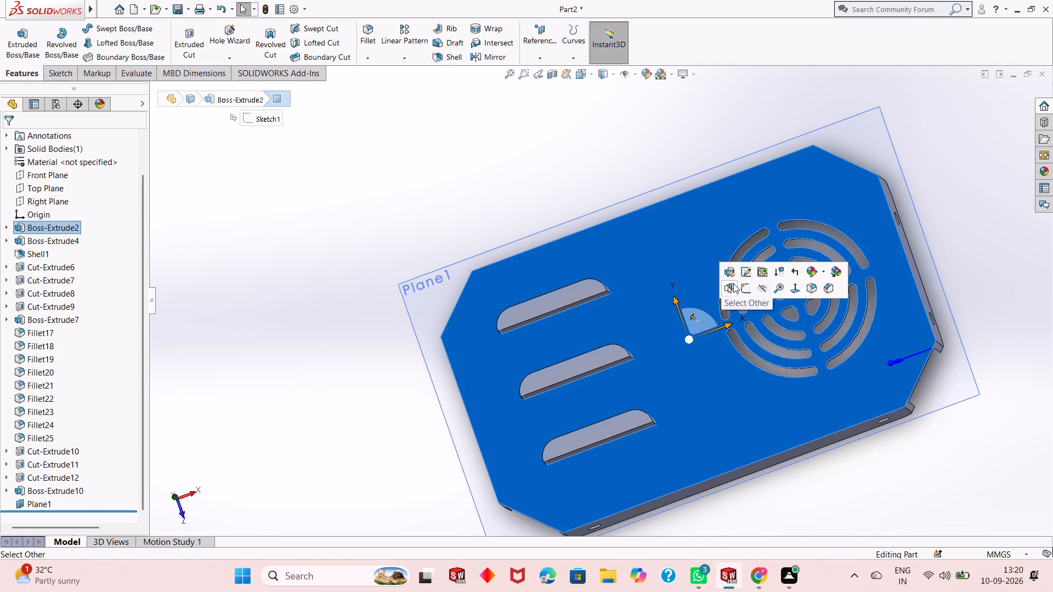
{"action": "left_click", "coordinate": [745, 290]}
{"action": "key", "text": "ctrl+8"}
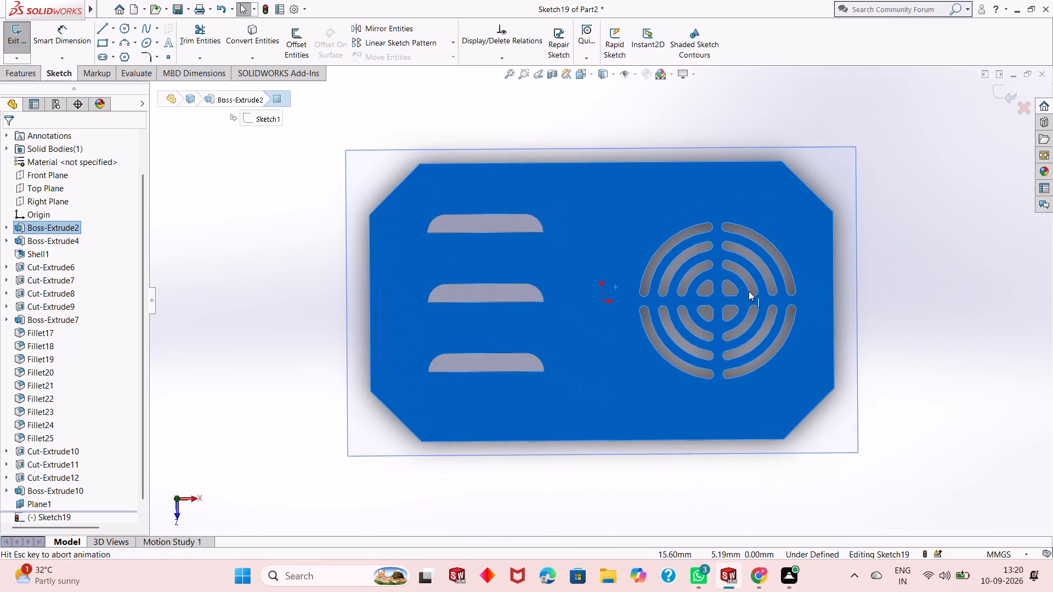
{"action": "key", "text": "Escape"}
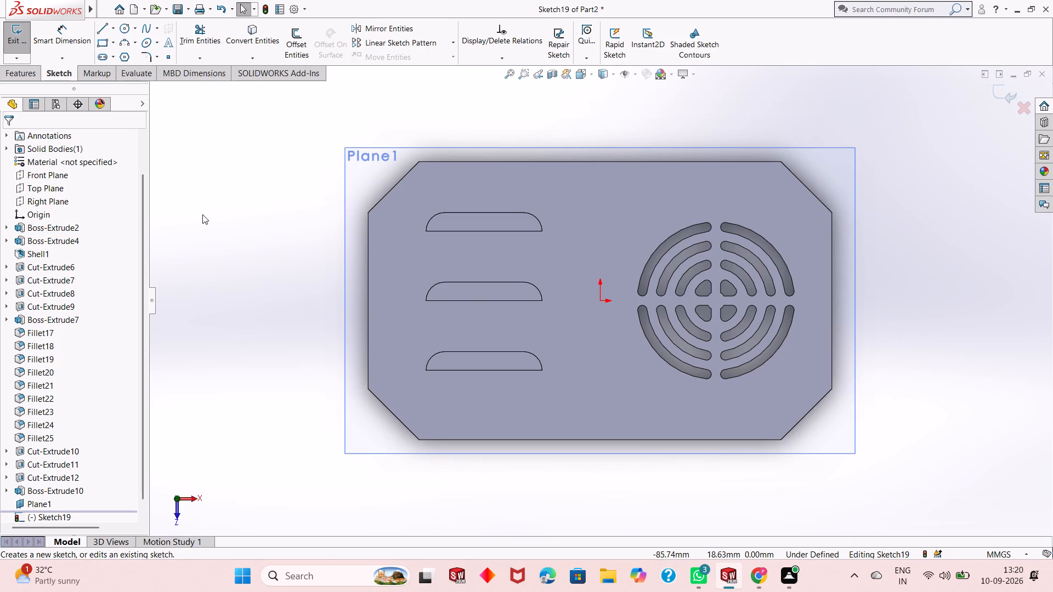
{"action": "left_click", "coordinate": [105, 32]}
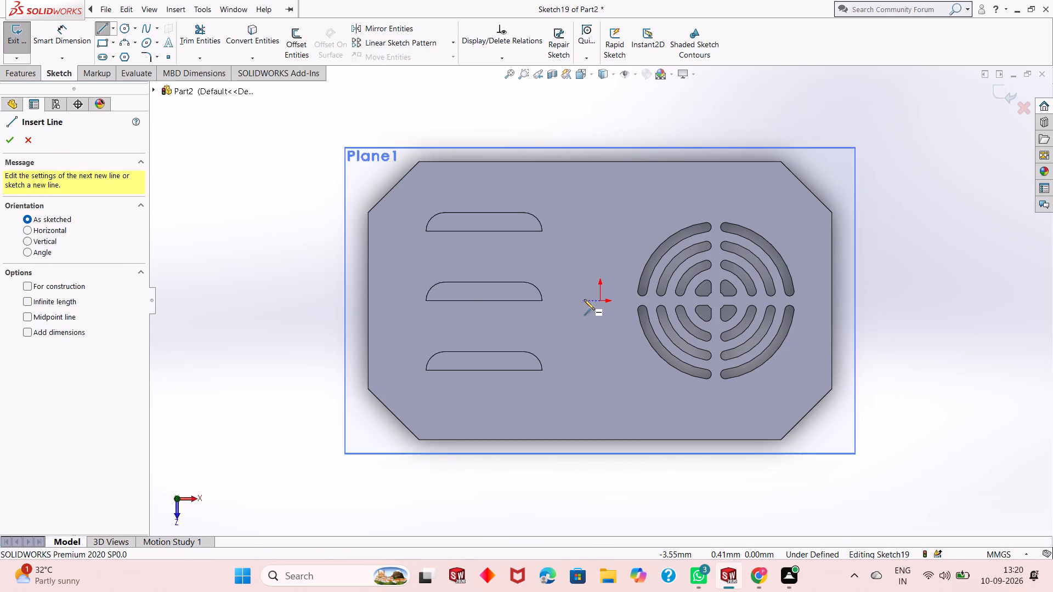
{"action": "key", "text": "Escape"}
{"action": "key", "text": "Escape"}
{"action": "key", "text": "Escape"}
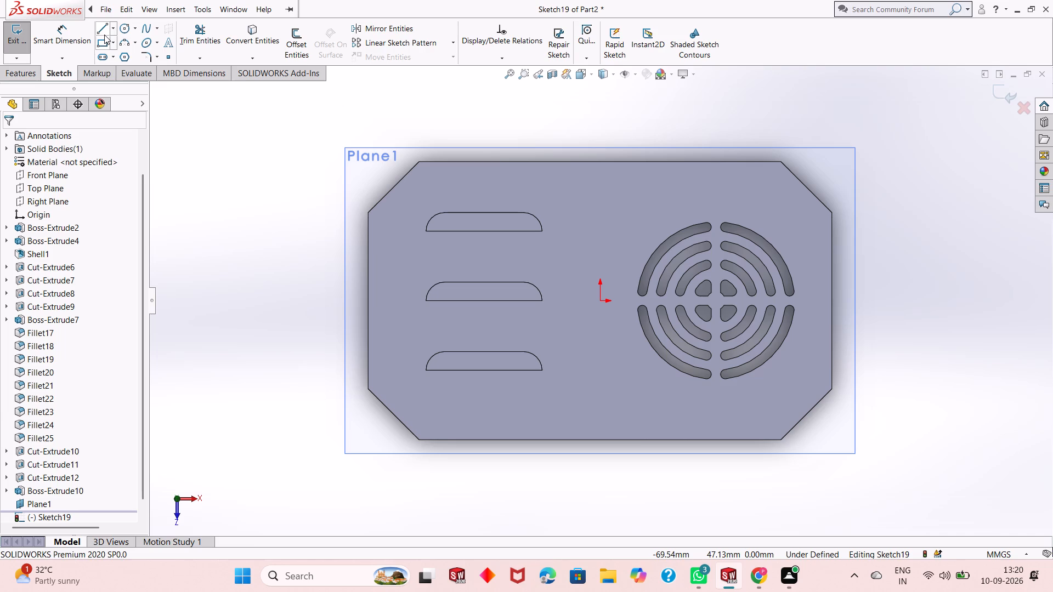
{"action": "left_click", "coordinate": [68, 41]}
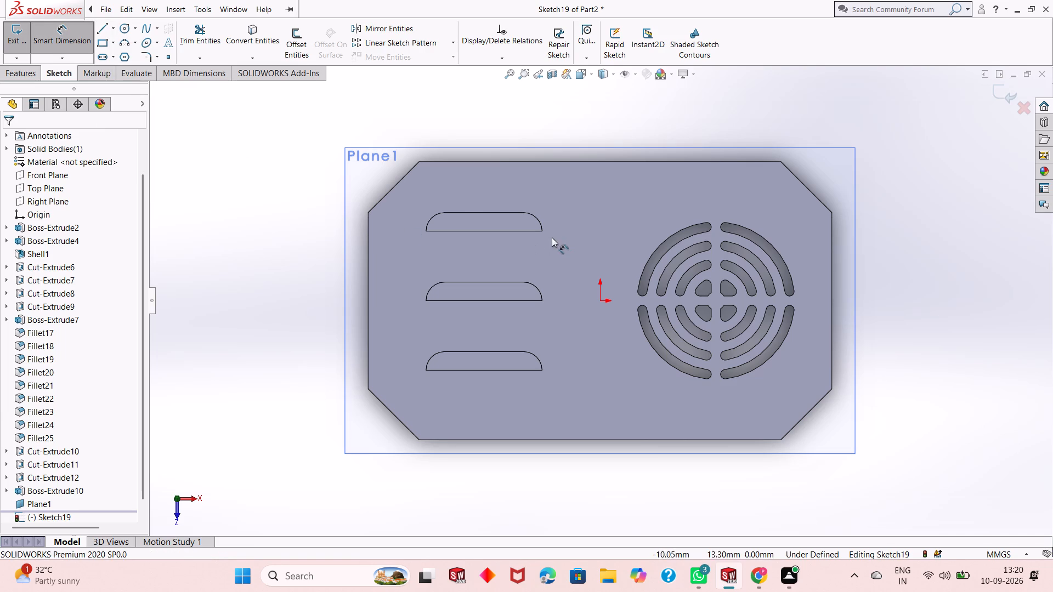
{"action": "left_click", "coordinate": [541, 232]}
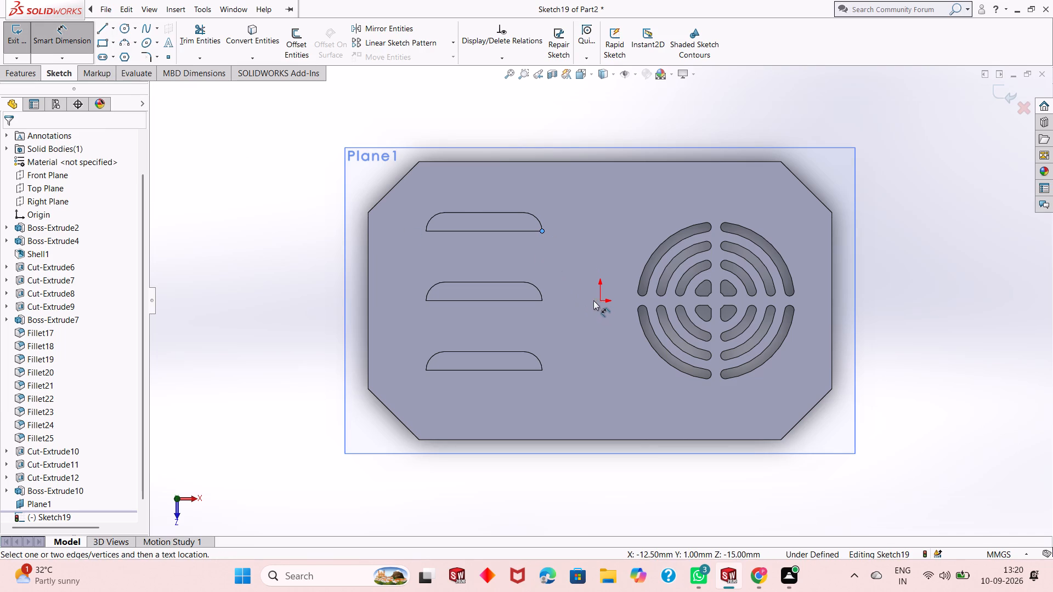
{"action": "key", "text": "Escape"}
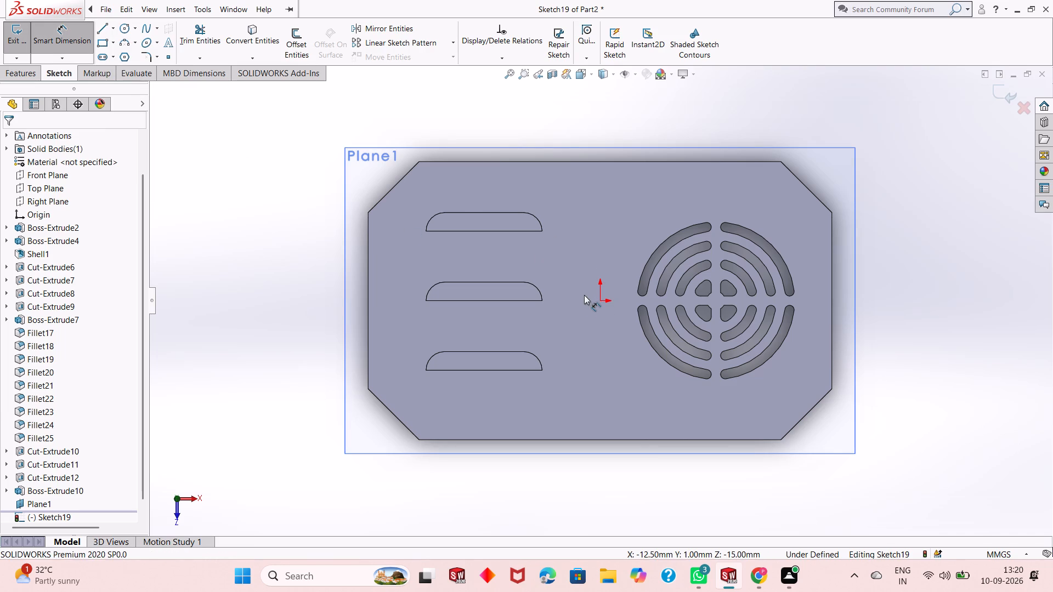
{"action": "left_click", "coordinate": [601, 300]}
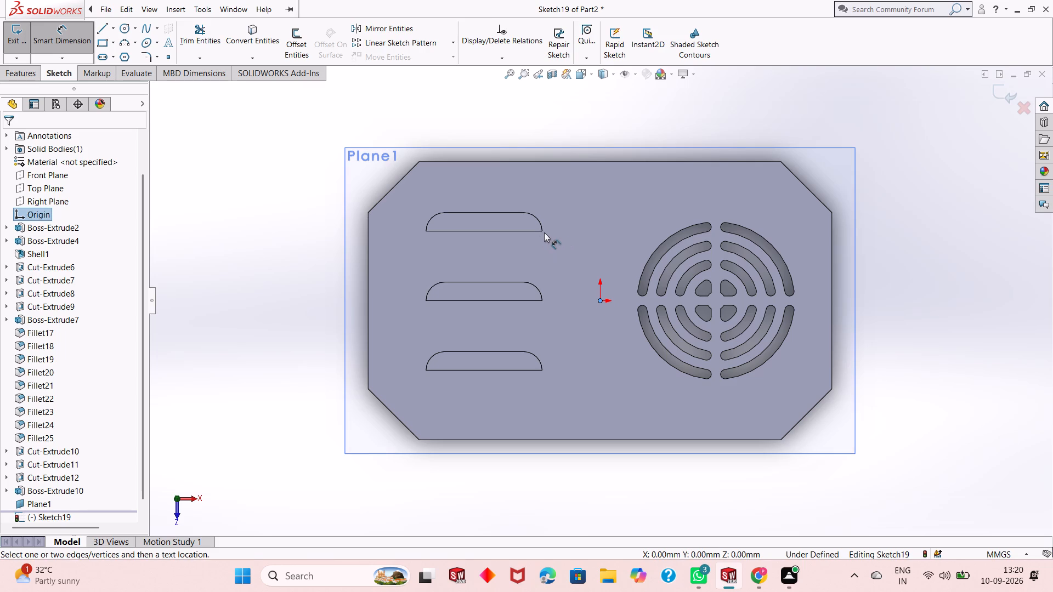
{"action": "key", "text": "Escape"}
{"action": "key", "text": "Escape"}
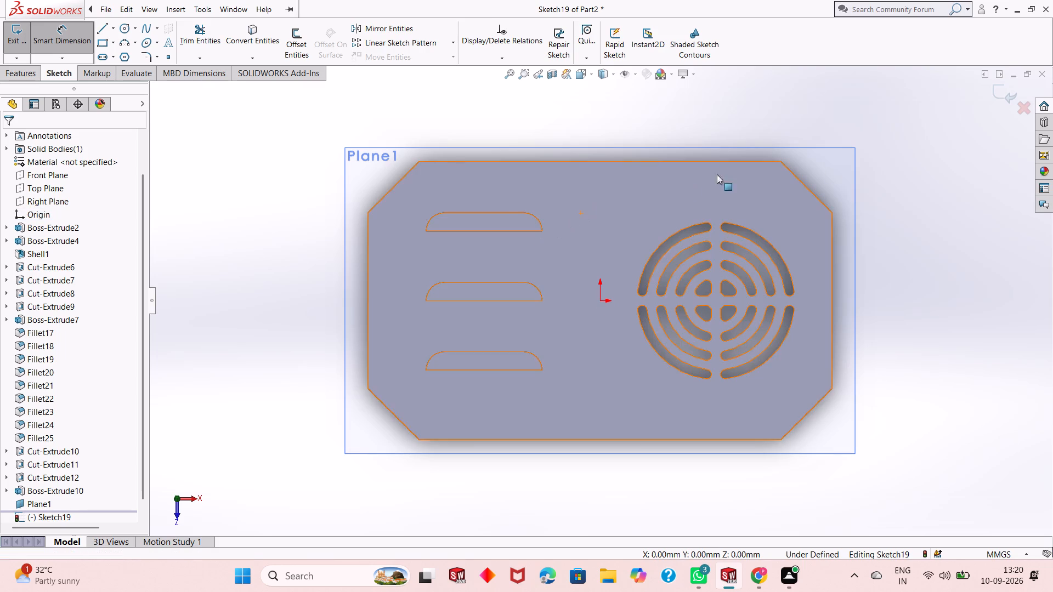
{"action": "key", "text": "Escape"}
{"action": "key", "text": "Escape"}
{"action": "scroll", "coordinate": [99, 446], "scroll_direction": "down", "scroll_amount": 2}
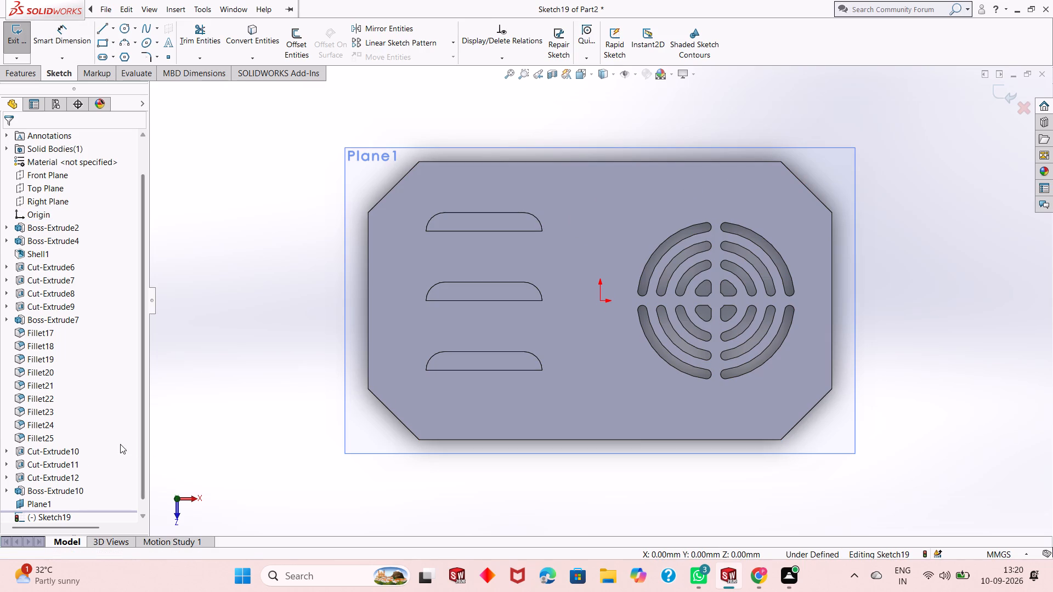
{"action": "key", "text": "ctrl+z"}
Delete the reference plane Plane1 from the part.
{"action": "right_click", "coordinate": [52, 506]}
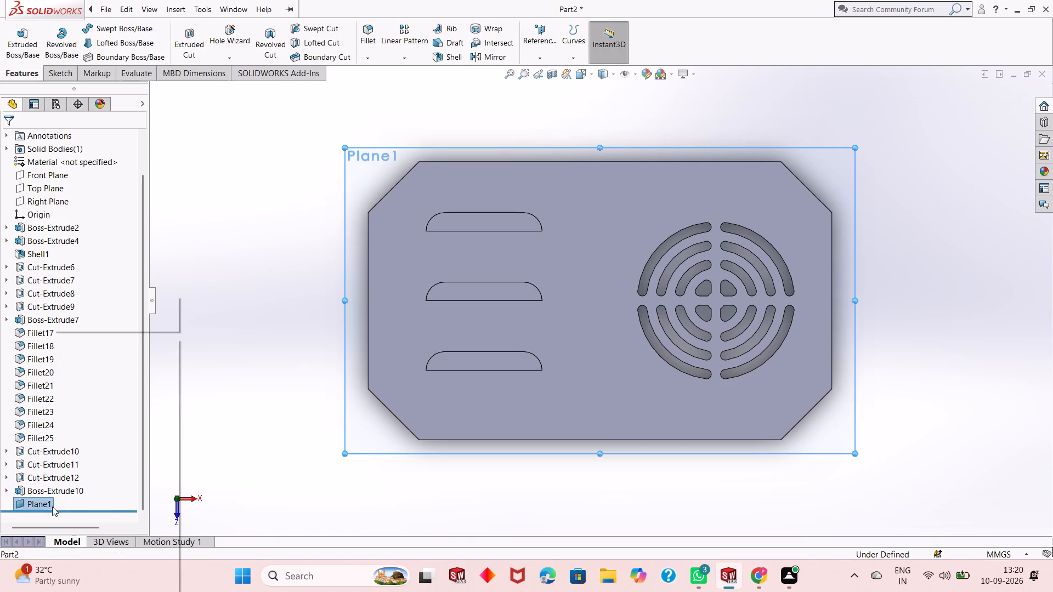
{"action": "left_click", "coordinate": [94, 442]}
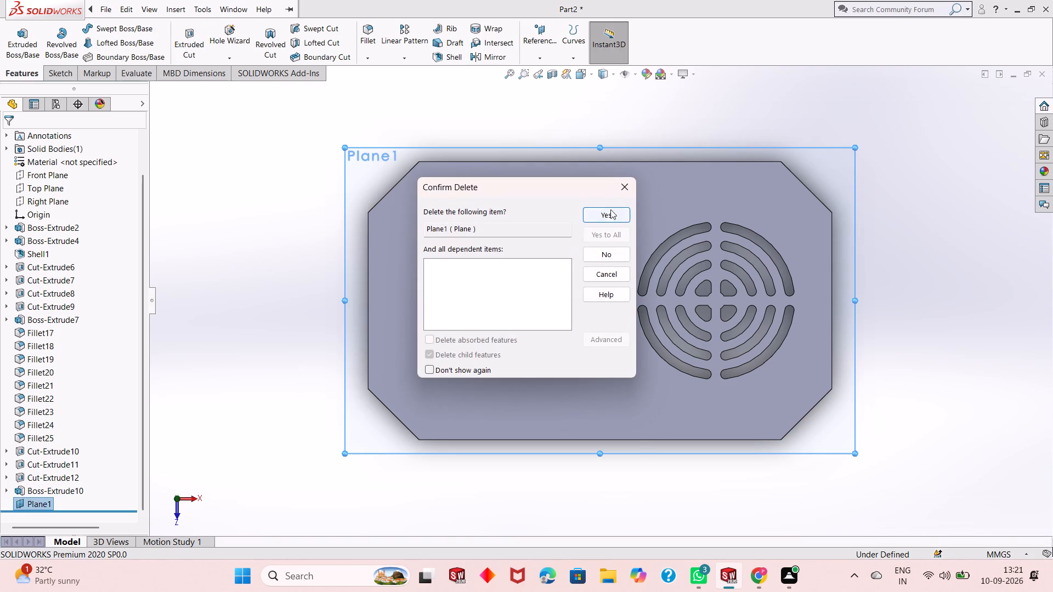
{"action": "left_click", "coordinate": [614, 208]}
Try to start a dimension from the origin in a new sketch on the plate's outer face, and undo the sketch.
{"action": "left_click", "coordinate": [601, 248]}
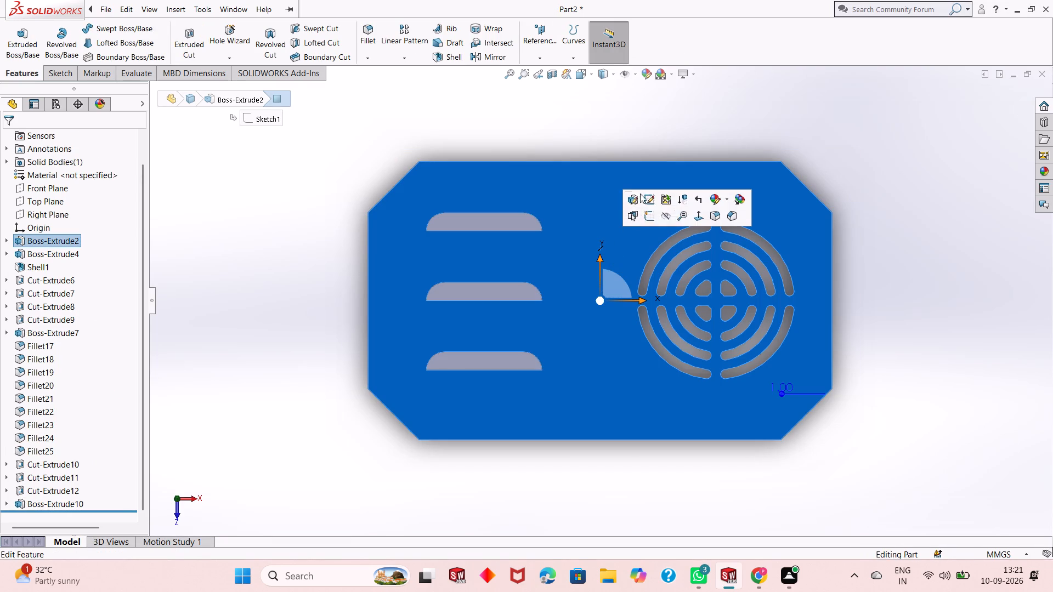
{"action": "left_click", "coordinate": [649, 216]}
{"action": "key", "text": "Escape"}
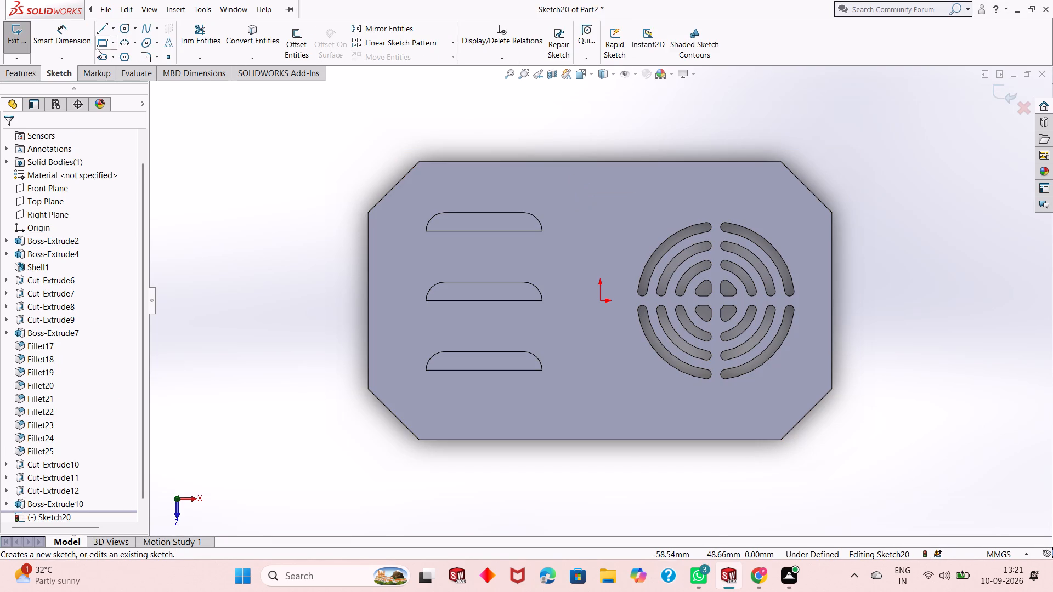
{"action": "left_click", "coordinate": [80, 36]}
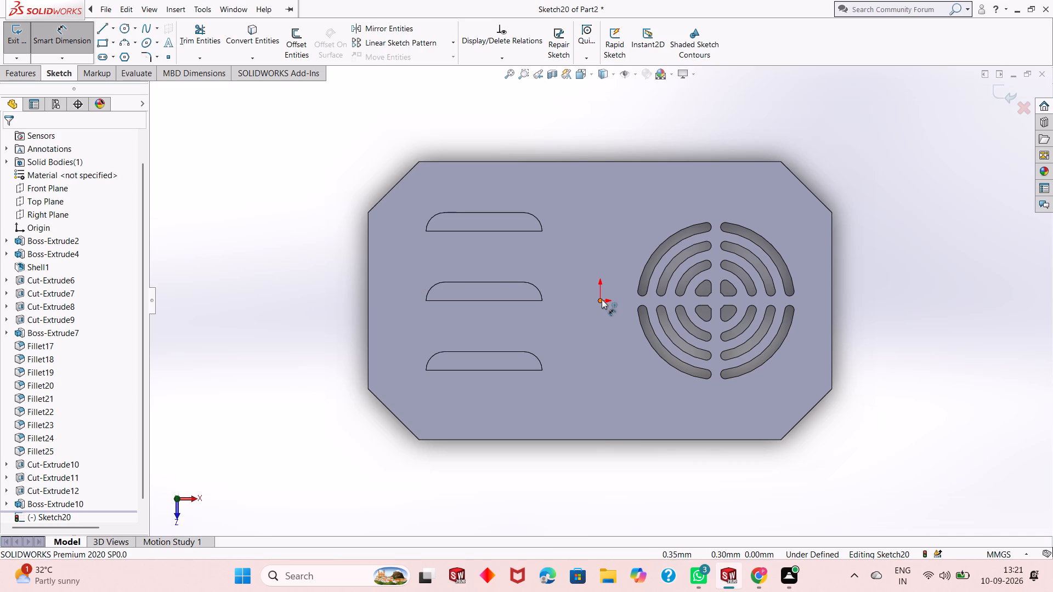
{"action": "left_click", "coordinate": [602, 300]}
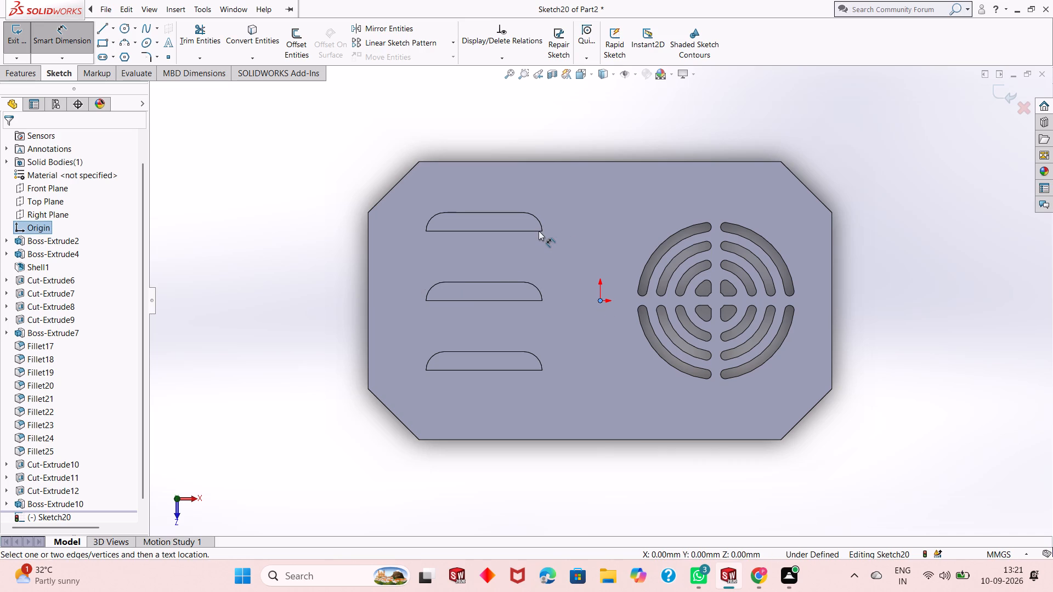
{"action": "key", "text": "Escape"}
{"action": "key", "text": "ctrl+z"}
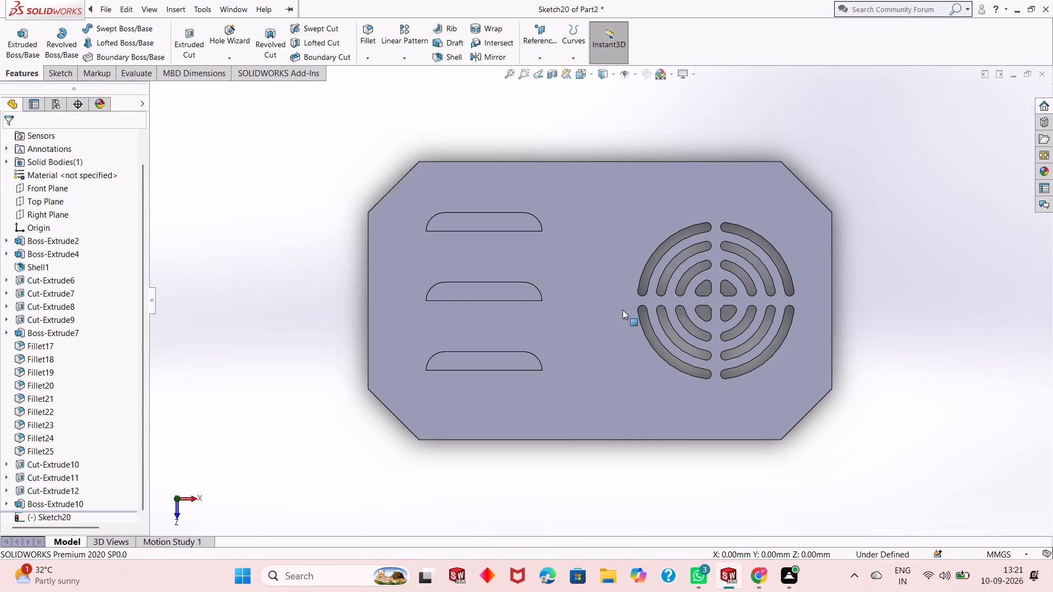
Undo back past Plane1 and the 5 mm boss extrusion to the open sketch of the three boss profiles.
{"action": "key", "text": "ctrl+z"}
{"action": "key", "text": "ctrl+z"}
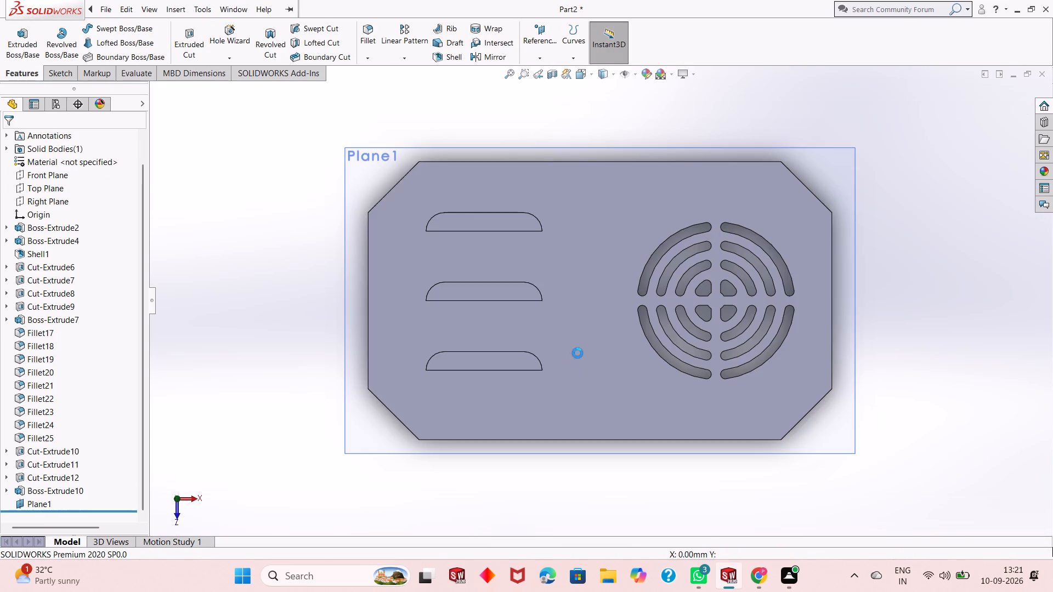
{"action": "key", "text": "ctrl+z"}
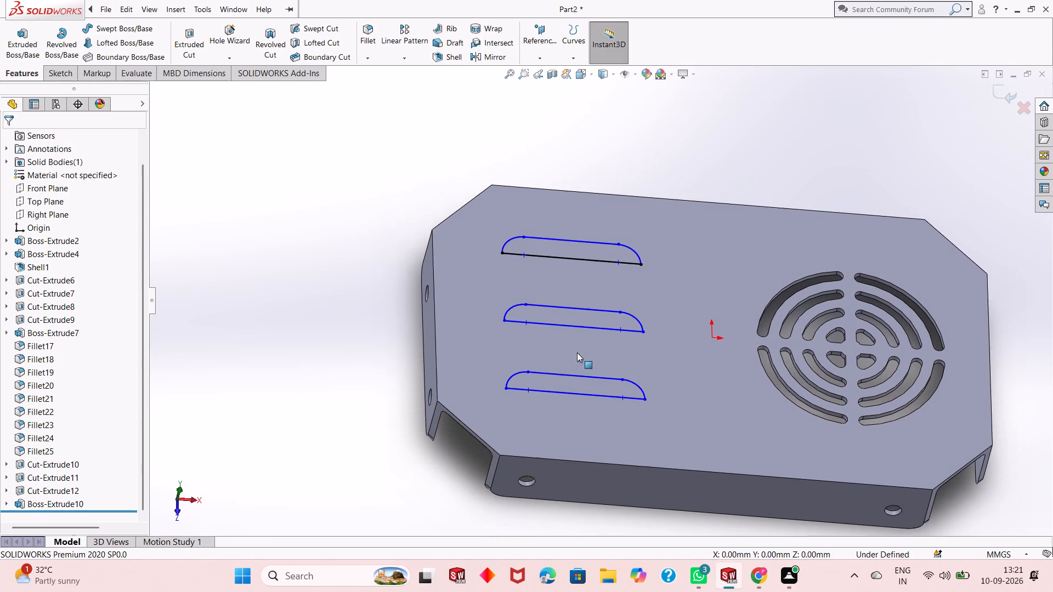
Extrude the three rounded profiles 10 mm with the Mid Plane end condition, merged with the plate.
{"action": "left_click", "coordinate": [27, 72]}
{"action": "left_click", "coordinate": [26, 52]}
{"action": "middle_click_drag", "start_coordinate": [591, 303], "coordinate": [592, 302]}
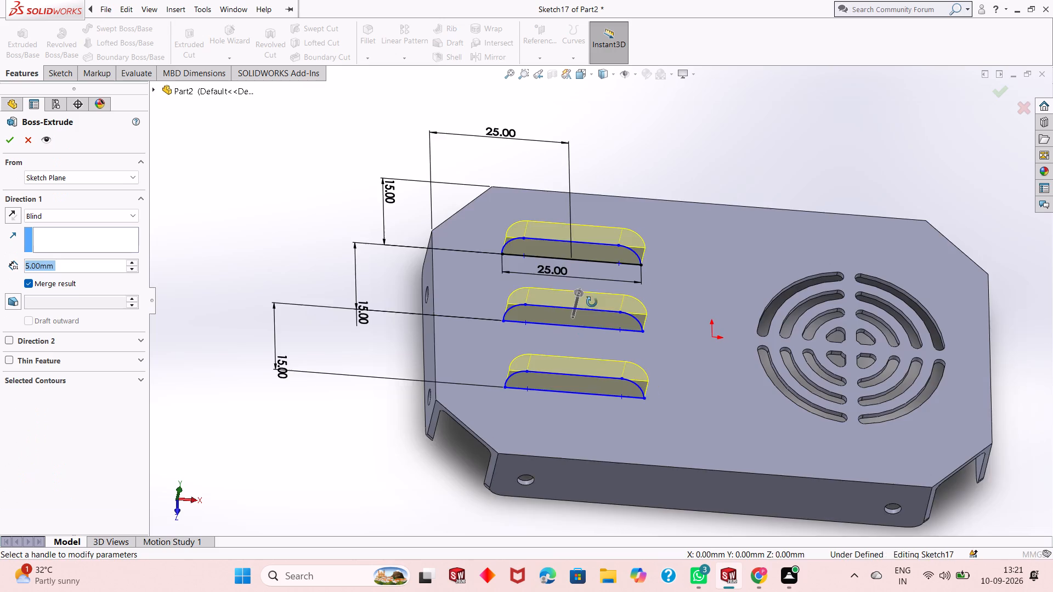
{"action": "middle_click_drag", "start_coordinate": [592, 302], "coordinate": [619, 413]}
{"action": "left_click", "coordinate": [117, 216]}
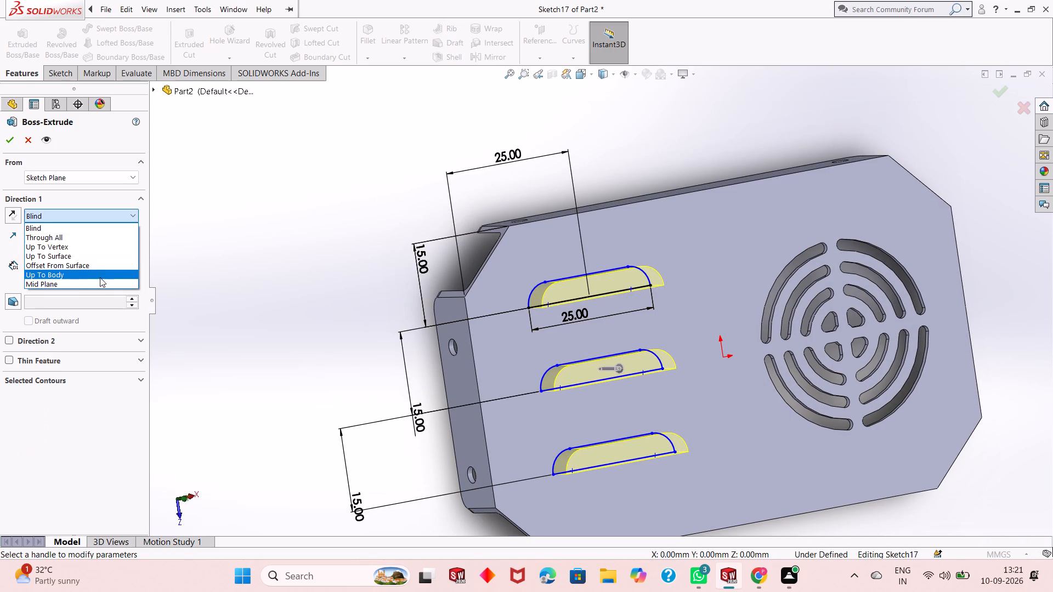
{"action": "left_click", "coordinate": [100, 278]}
{"action": "left_click", "coordinate": [103, 215]}
{"action": "left_click", "coordinate": [97, 288]}
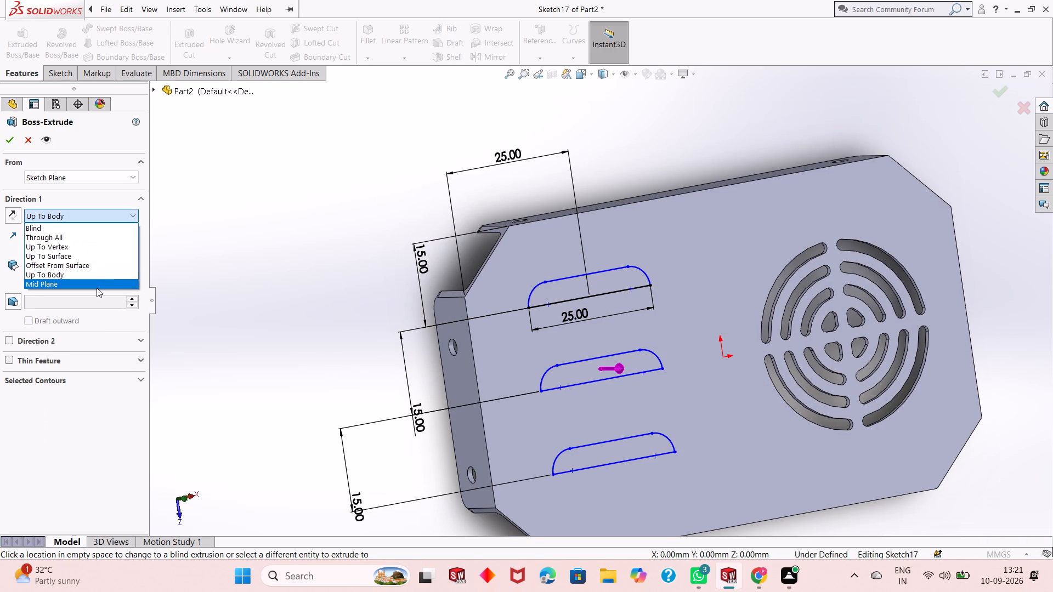
{"action": "middle_click_drag", "start_coordinate": [481, 331], "coordinate": [522, 352]}
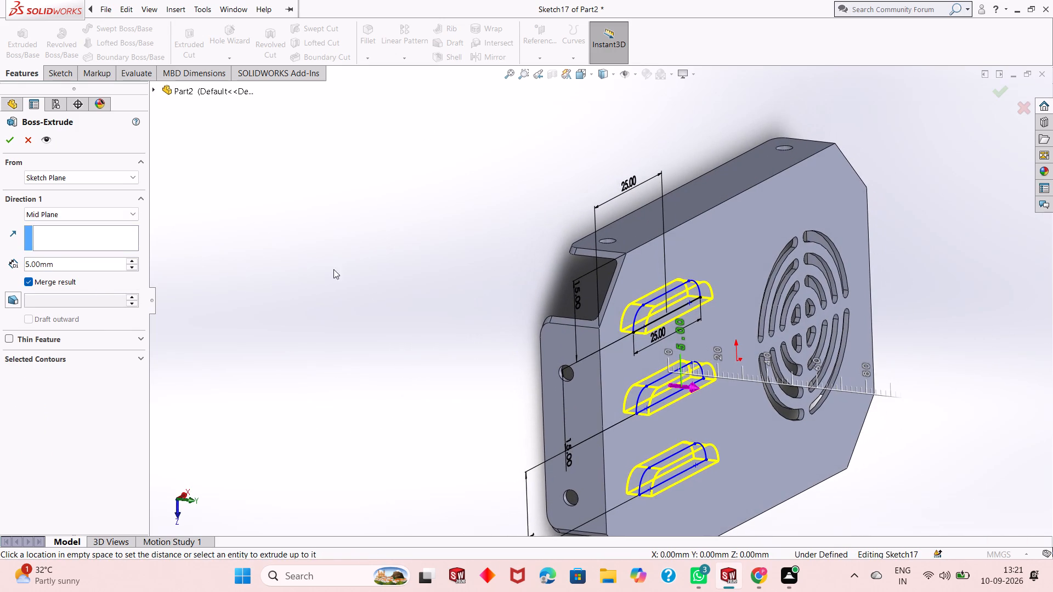
{"action": "double_click", "coordinate": [74, 263]}
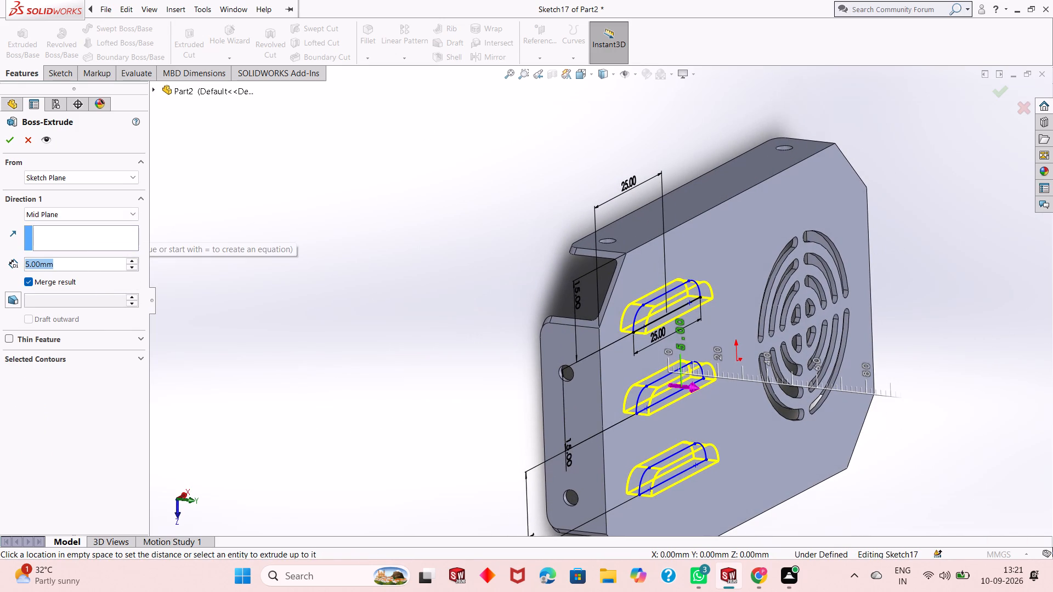
{"action": "type", "text": "10"}
{"action": "key", "text": "Return"}
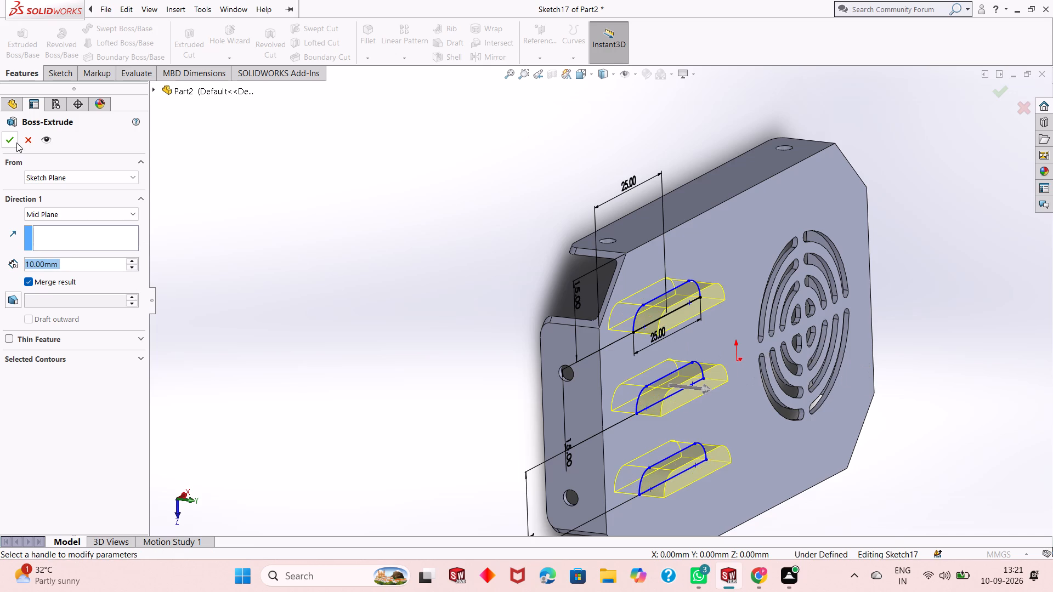
{"action": "left_click", "coordinate": [16, 143]}
{"action": "key", "text": "Escape"}
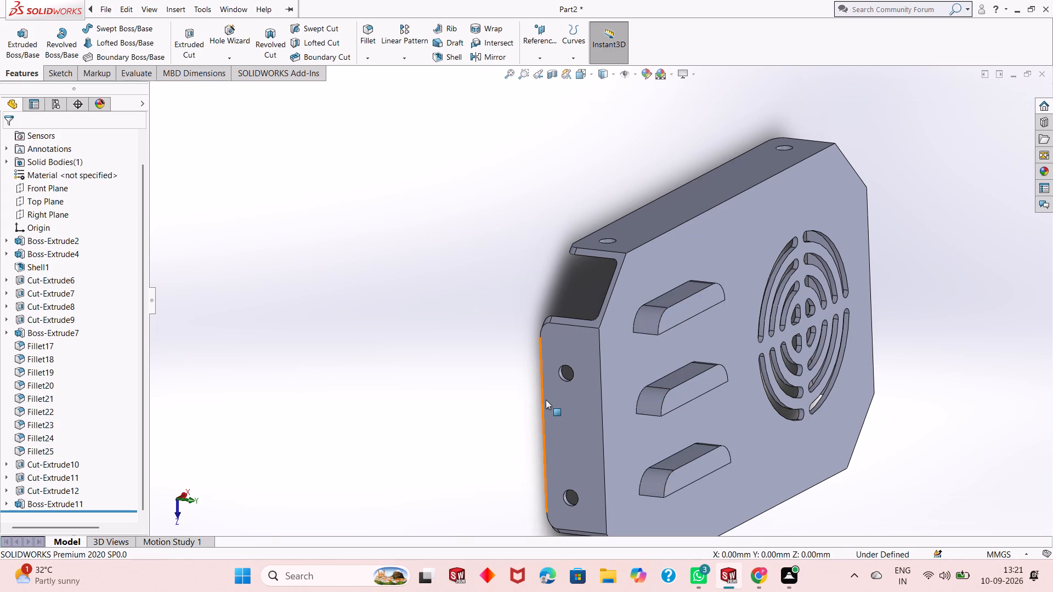
Open a new sketch on the inner end face of an end boss in the row and view it face-on.
{"action": "middle_click_drag", "start_coordinate": [548, 400], "coordinate": [681, 356]}
{"action": "scroll", "coordinate": [506, 365], "scroll_direction": "up", "scroll_amount": 1}
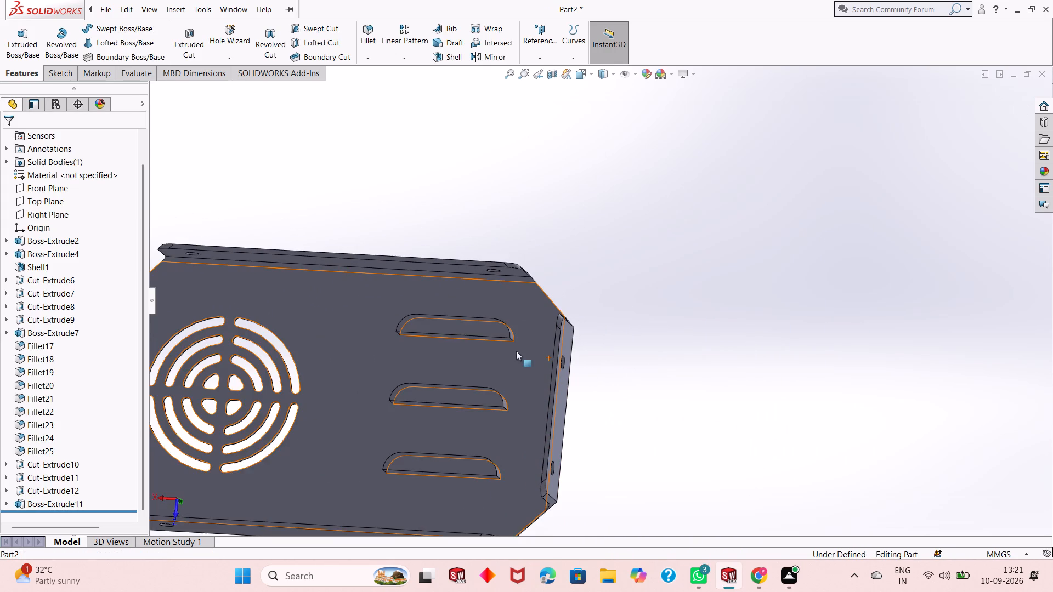
{"action": "scroll", "coordinate": [528, 369], "scroll_direction": "up", "scroll_amount": 1}
{"action": "middle_click_drag", "start_coordinate": [438, 338], "coordinate": [457, 395]}
{"action": "left_click", "coordinate": [499, 328]}
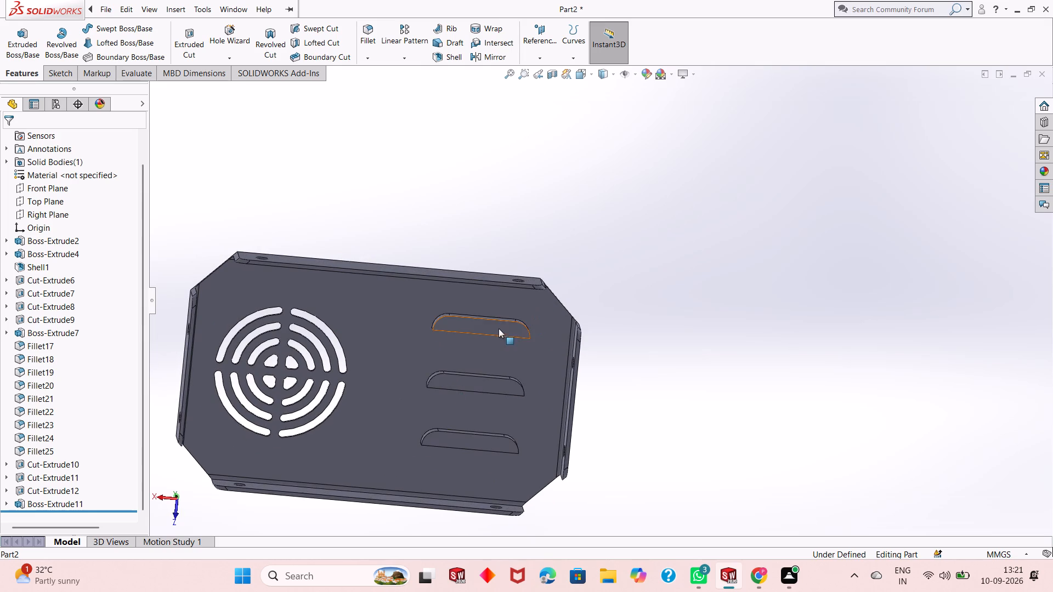
{"action": "left_click", "coordinate": [548, 296]}
{"action": "middle_click_drag", "start_coordinate": [579, 373], "coordinate": [561, 329]}
{"action": "scroll", "coordinate": [404, 328], "scroll_direction": "down", "scroll_amount": 2}
{"action": "scroll", "coordinate": [513, 311], "scroll_direction": "down", "scroll_amount": 2}
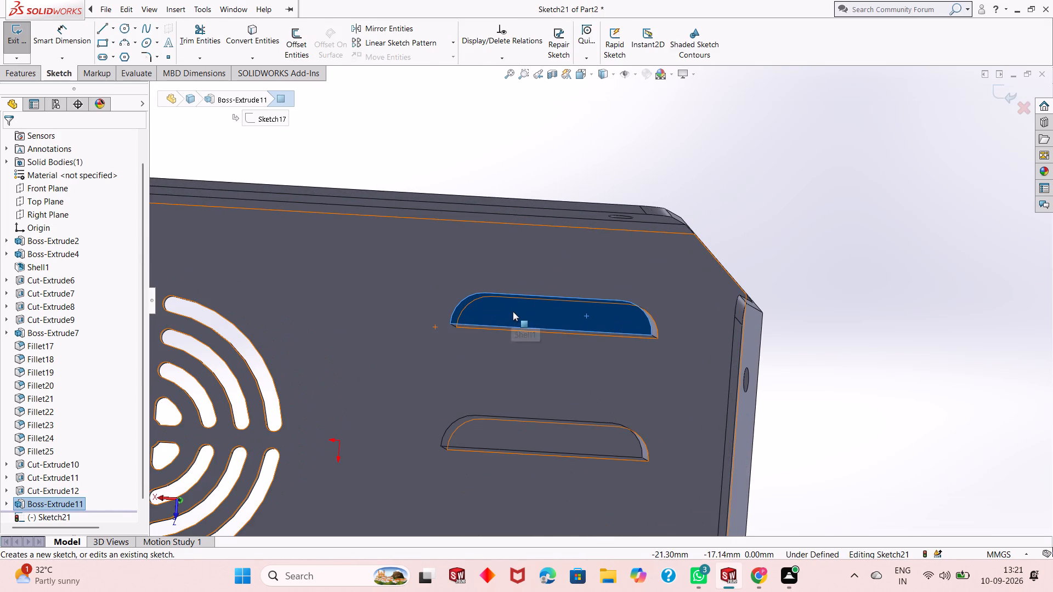
{"action": "key", "text": "ctrl+8"}
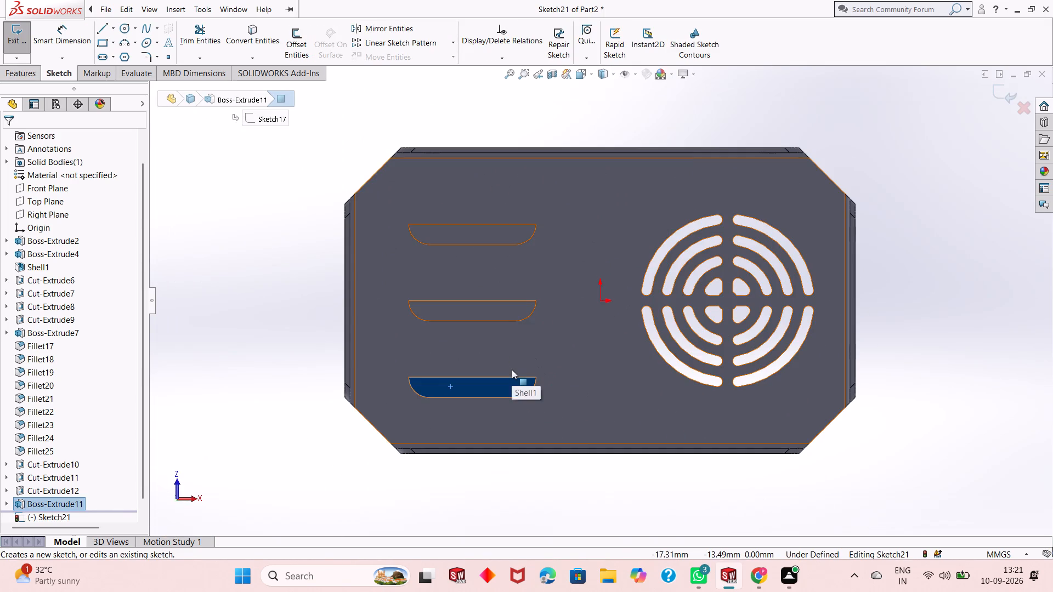
{"action": "key", "text": "Escape"}
Trace the boss outline's two straight edges with lines, the full 25 mm edge and the opposite edge about 17 mm long.
{"action": "left_click", "coordinate": [96, 26]}
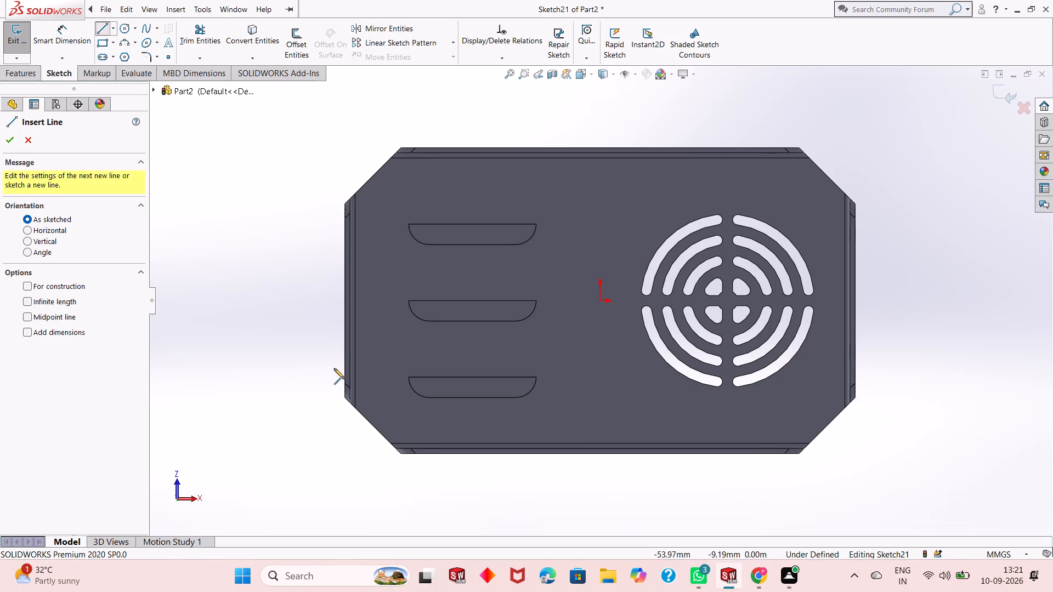
{"action": "left_click", "coordinate": [411, 377]}
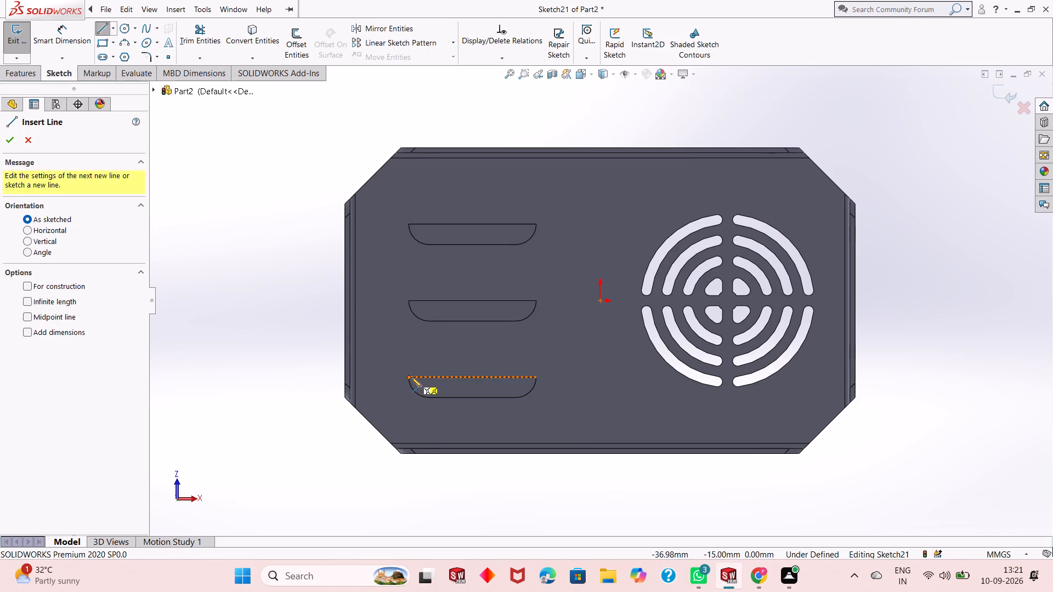
{"action": "left_click", "coordinate": [539, 377]}
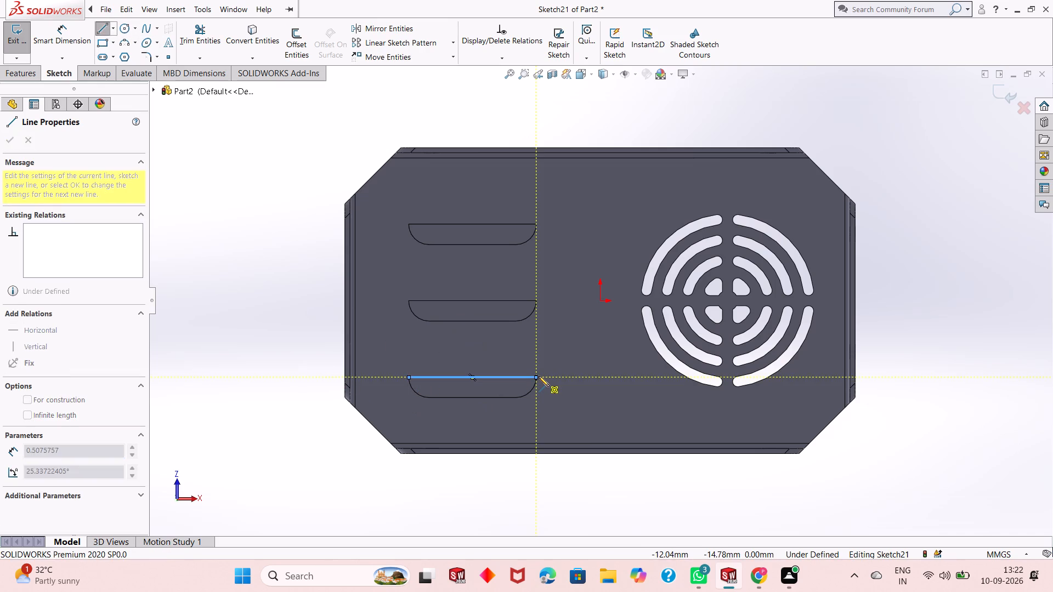
{"action": "key", "text": "Escape"}
{"action": "key", "text": "l"}
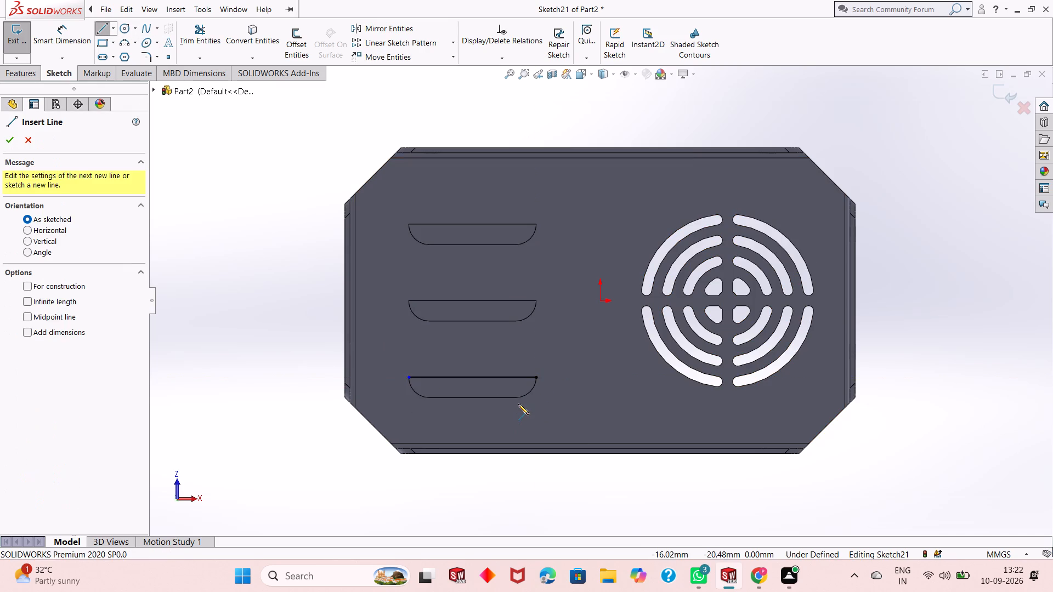
{"action": "left_click", "coordinate": [517, 398]}
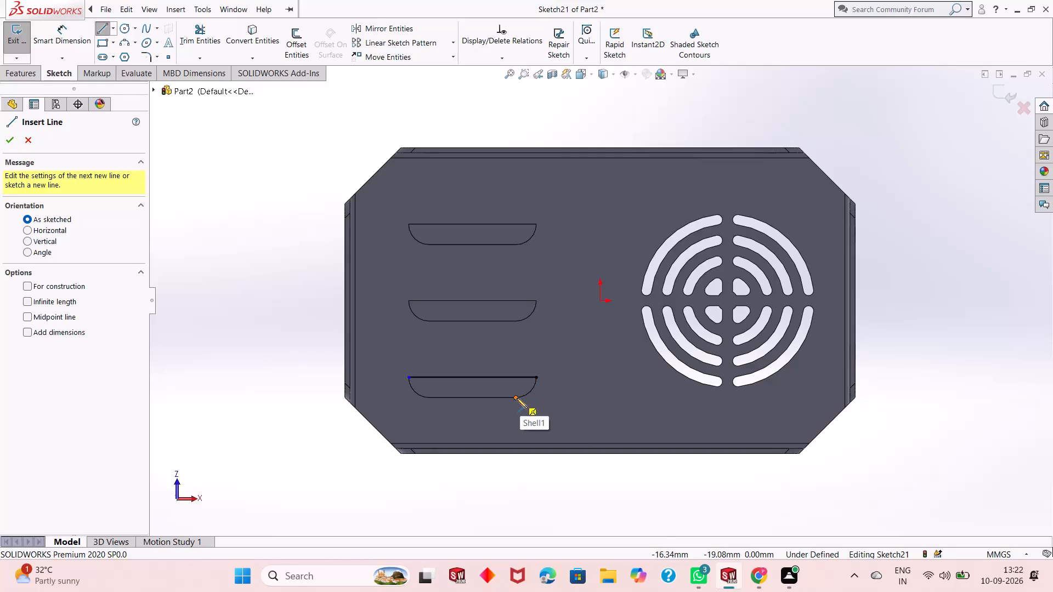
{"action": "left_click", "coordinate": [427, 396]}
{"action": "key", "text": "Escape"}
{"action": "key", "text": "Escape"}
Close both ends of the profile with 3-point arcs traced along the boss's 4 mm rounded corners.
{"action": "left_click", "coordinate": [119, 43]}
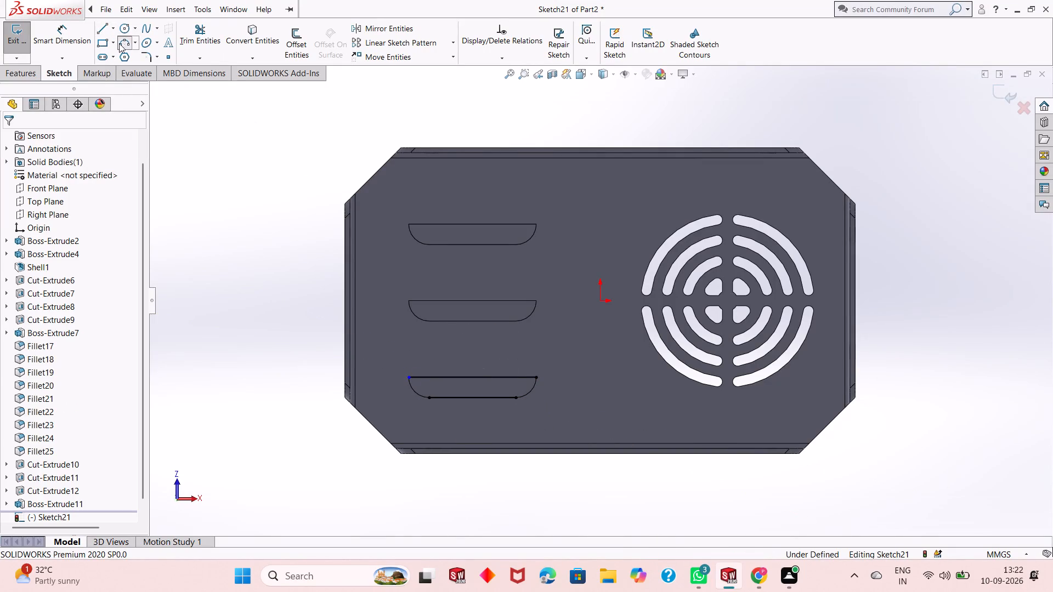
{"action": "left_click", "coordinate": [411, 377]}
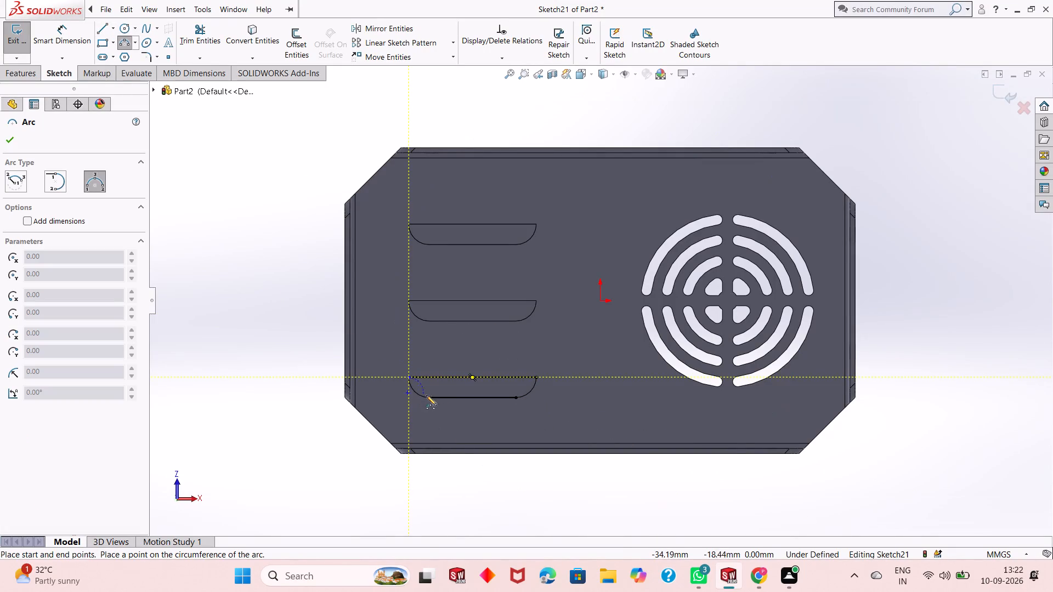
{"action": "left_click", "coordinate": [430, 397]}
{"action": "left_click", "coordinate": [423, 396]}
{"action": "key", "text": "Escape"}
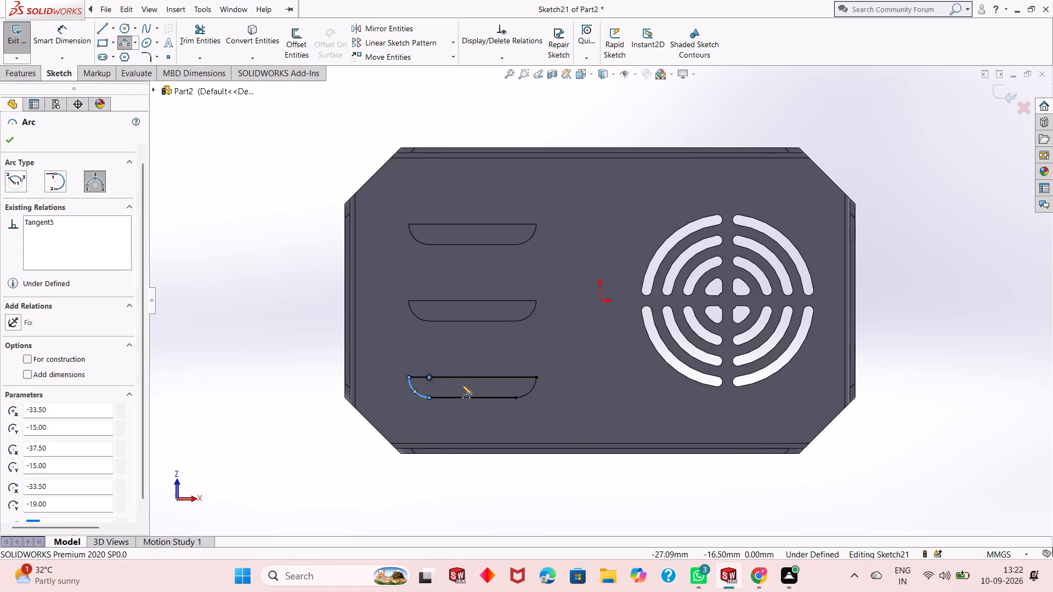
{"action": "left_click", "coordinate": [122, 45]}
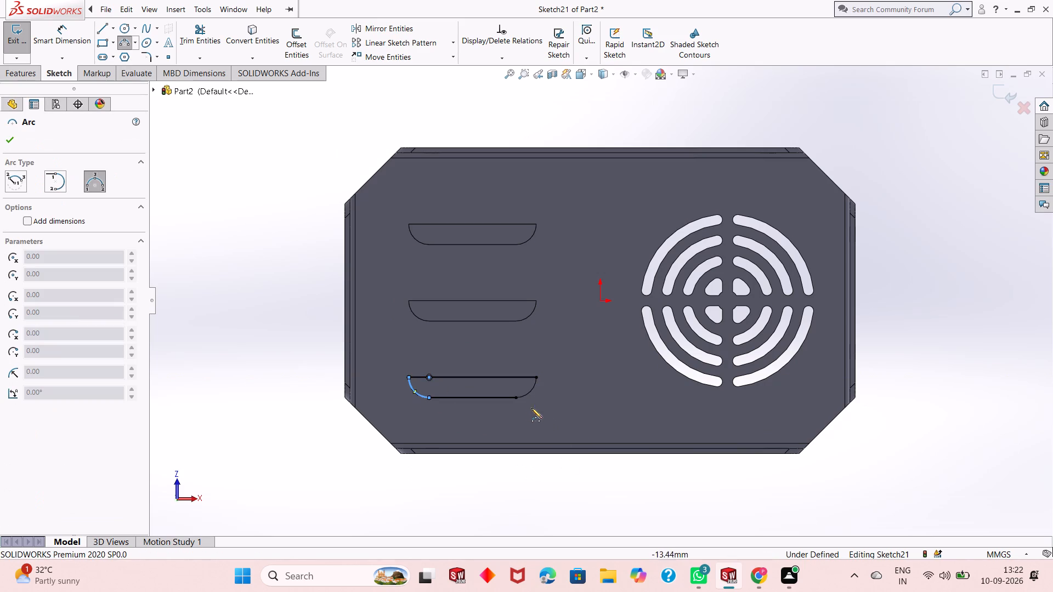
{"action": "left_click", "coordinate": [516, 399]}
{"action": "left_click", "coordinate": [539, 377]}
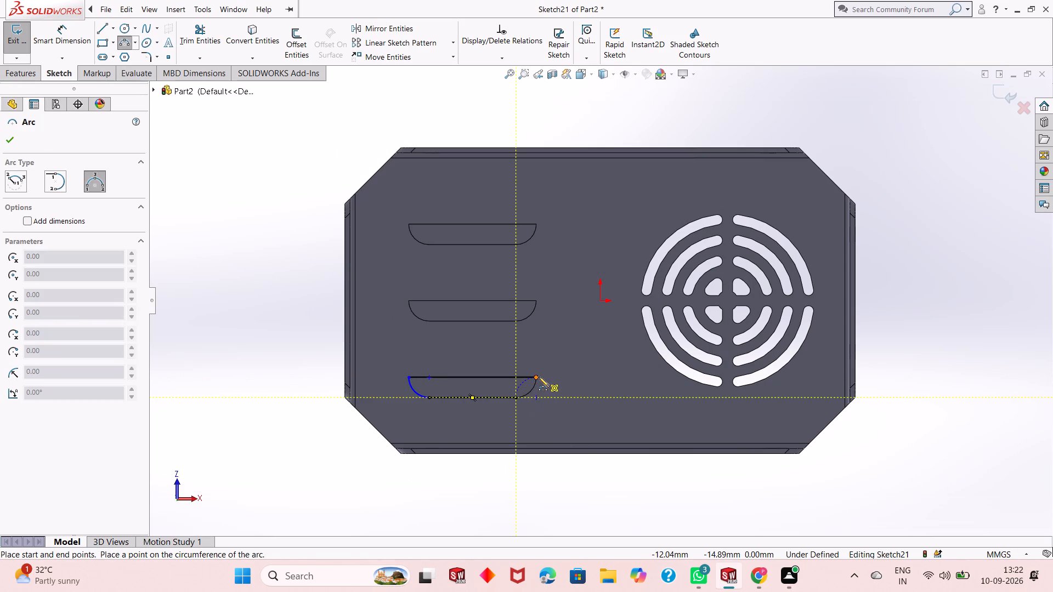
{"action": "left_click", "coordinate": [532, 386]}
{"action": "key", "text": "Escape"}
{"action": "key", "text": "Escape"}
{"action": "key", "text": "Escape"}
{"action": "key", "text": "Escape"}
{"action": "key", "text": "Escape"}
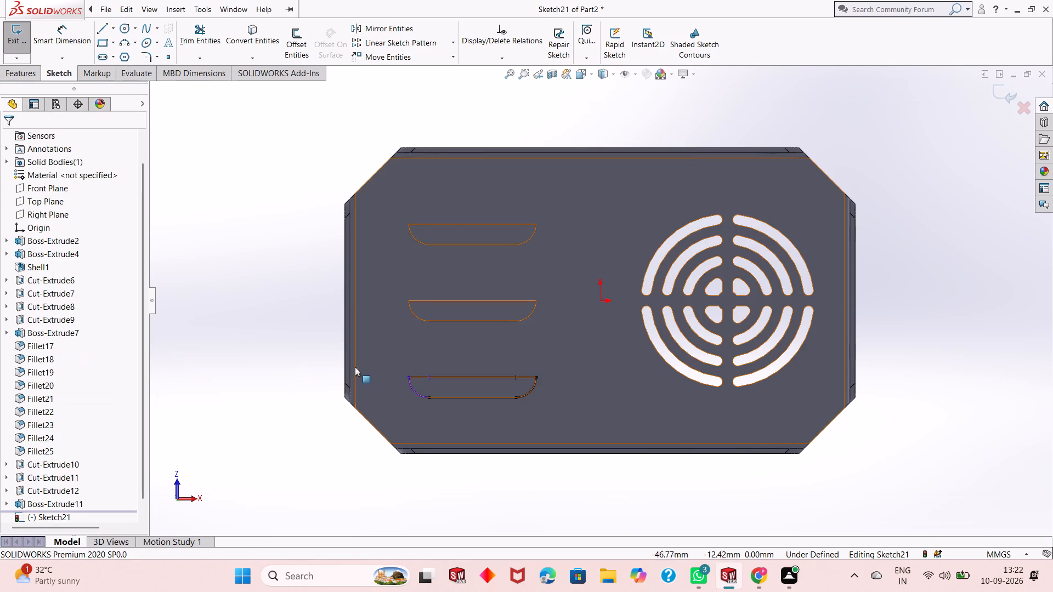
{"action": "key", "text": "Escape"}
{"action": "key", "text": "Escape"}
{"action": "key", "text": "Escape"}
Delete the corner arc farther from the arc slots and redraw it as a 3-point arc of 4 mm radius.
{"action": "scroll", "coordinate": [452, 410], "scroll_direction": "down", "scroll_amount": 3}
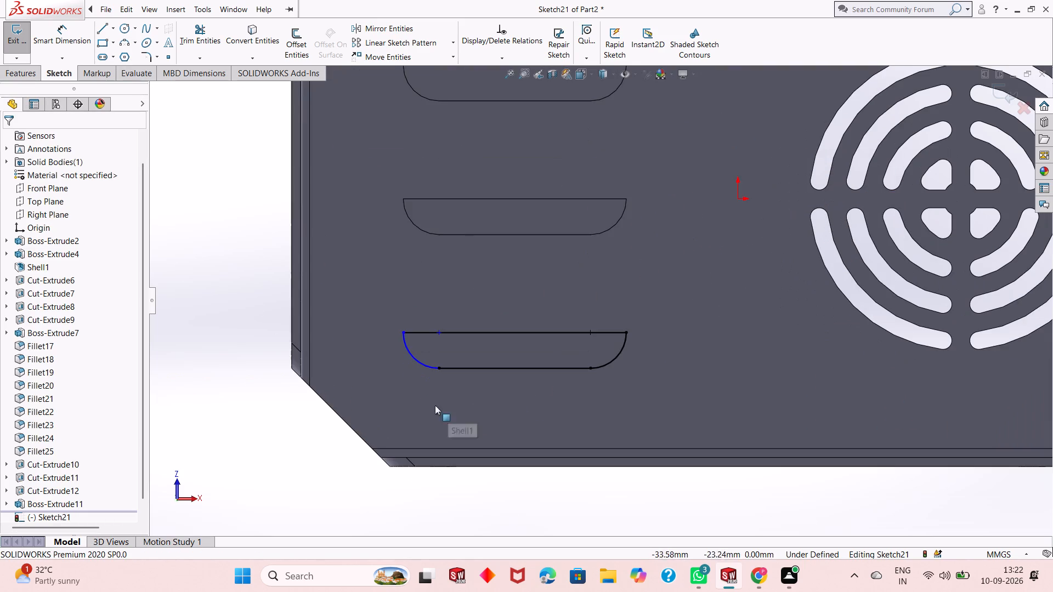
{"action": "right_click", "coordinate": [412, 355]}
{"action": "left_click", "coordinate": [460, 533]}
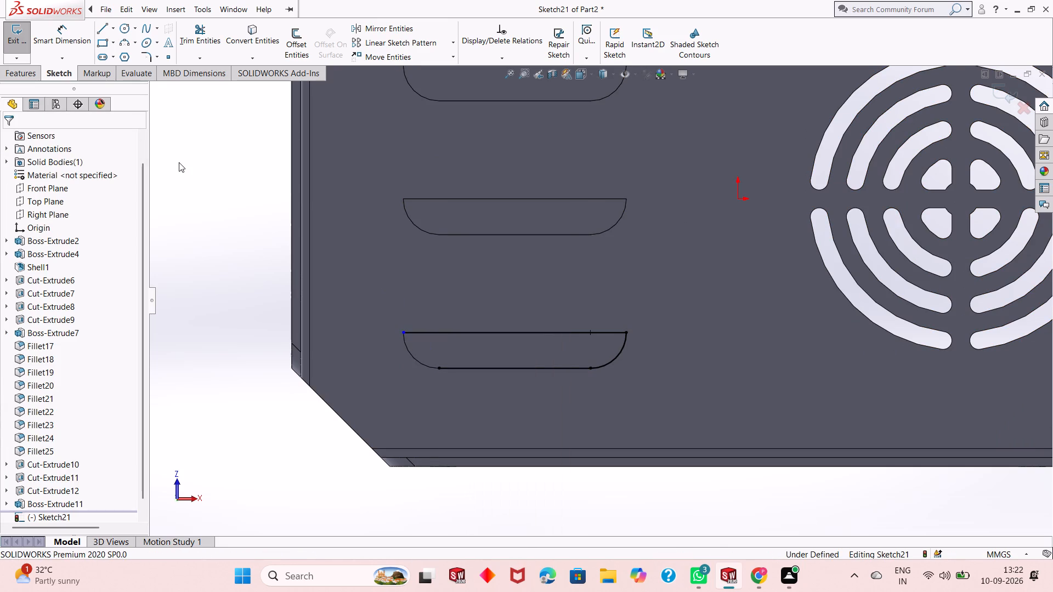
{"action": "left_click", "coordinate": [125, 43]}
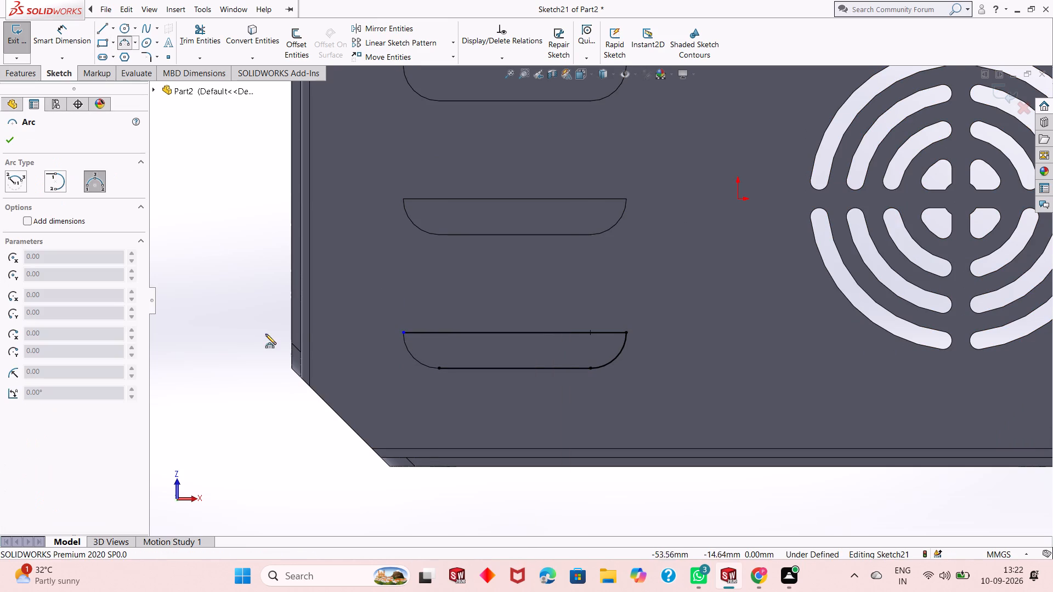
{"action": "left_click", "coordinate": [402, 332]}
{"action": "left_click", "coordinate": [438, 367]}
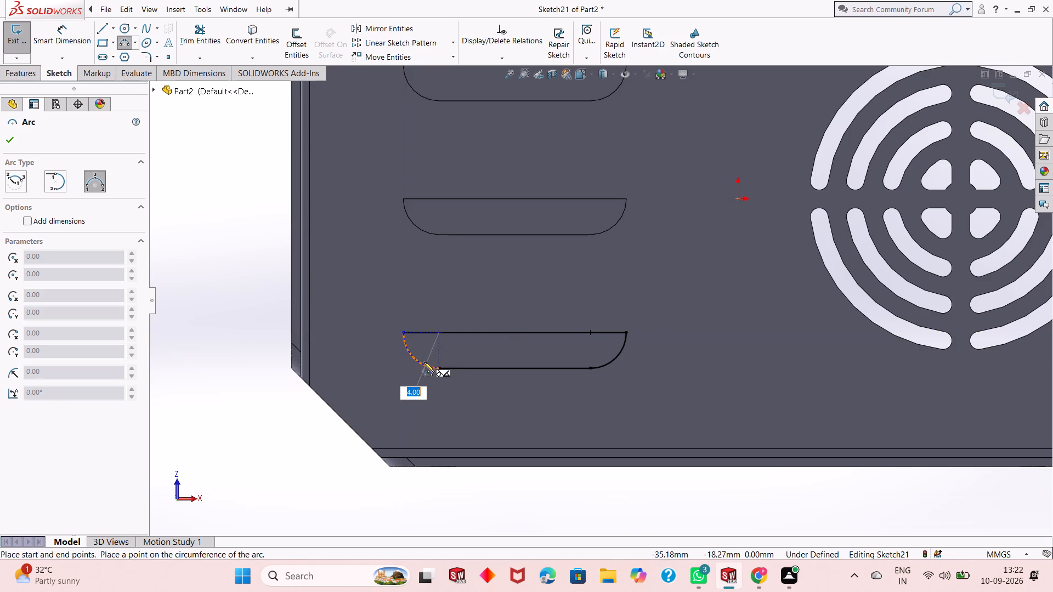
{"action": "left_click", "coordinate": [424, 362]}
{"action": "key", "text": "Escape"}
{"action": "key", "text": "Escape"}
{"action": "key", "text": "Escape"}
{"action": "key", "text": "Escape"}
{"action": "key", "text": "Escape"}
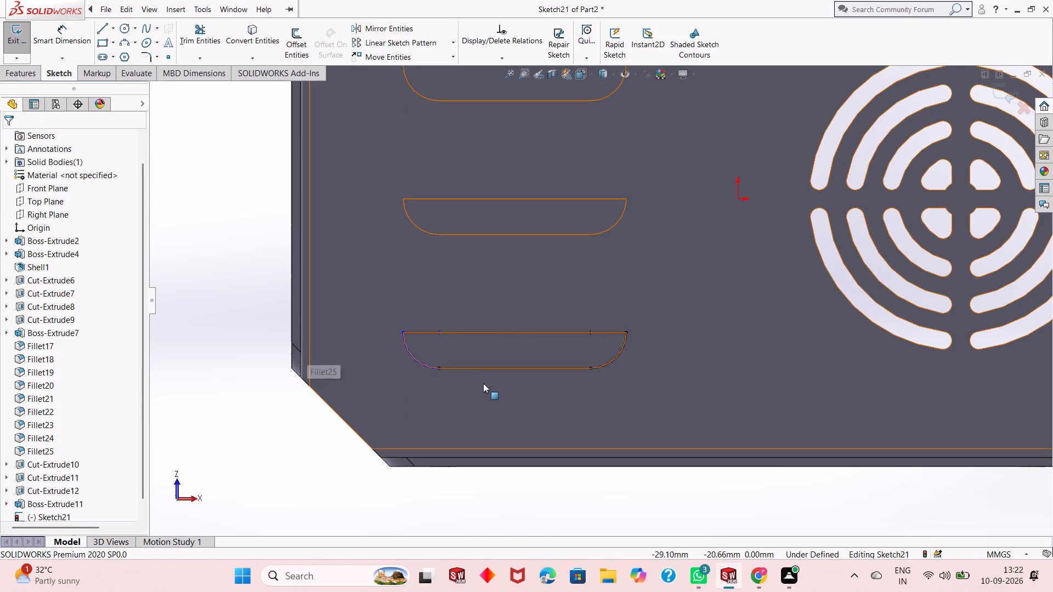
Add a tangent relation between the redrawn corner arc and the 17 mm line.
{"action": "scroll", "coordinate": [488, 375], "scroll_direction": "down", "scroll_amount": 3}
{"action": "left_click", "coordinate": [400, 346]}
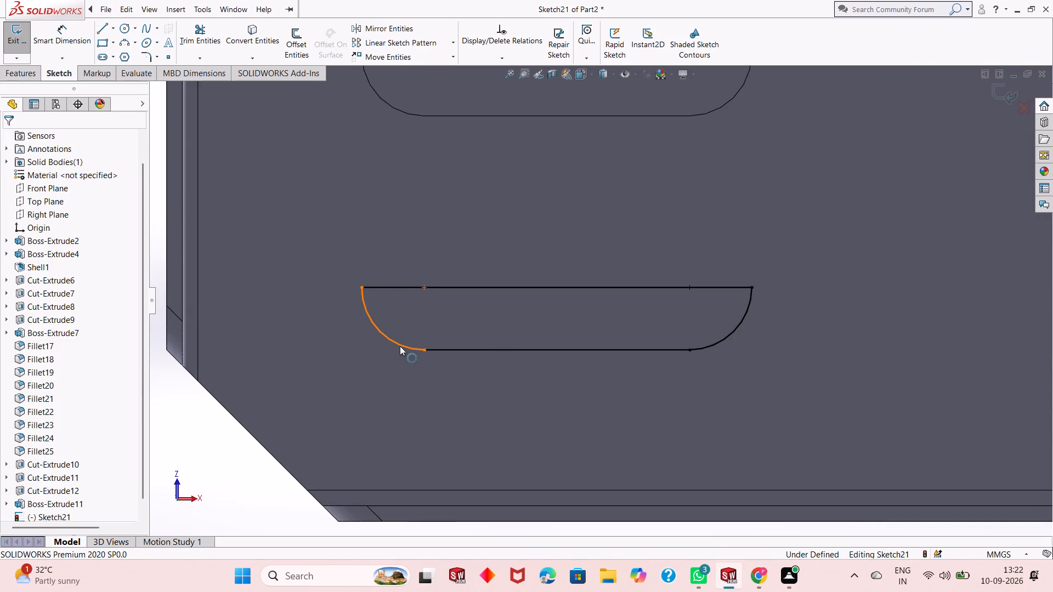
{"action": "left_click", "coordinate": [455, 352], "text": "ctrl"}
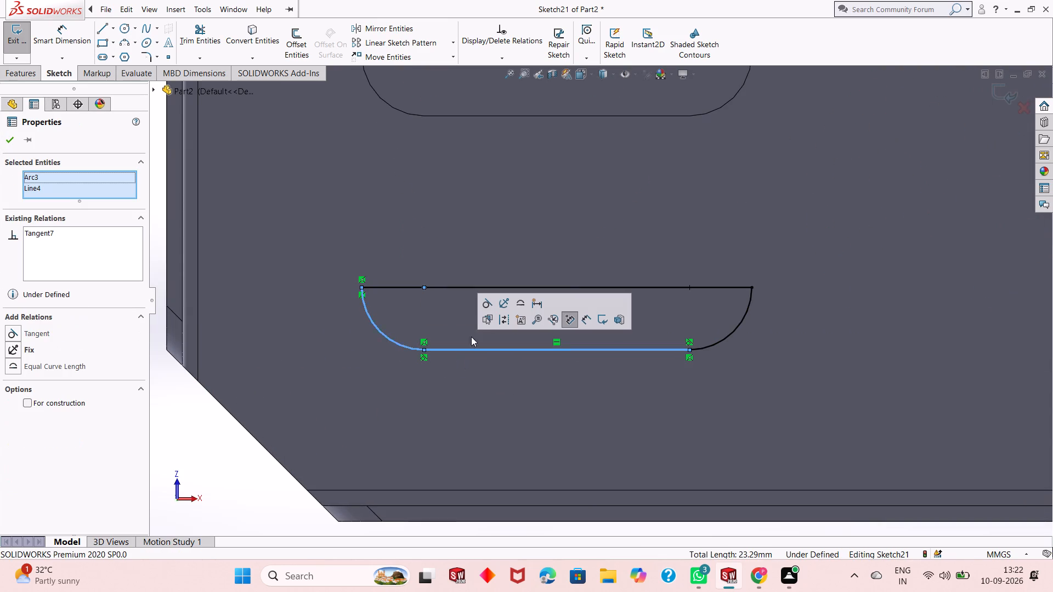
{"action": "left_click", "coordinate": [489, 305]}
{"action": "key", "text": "Escape"}
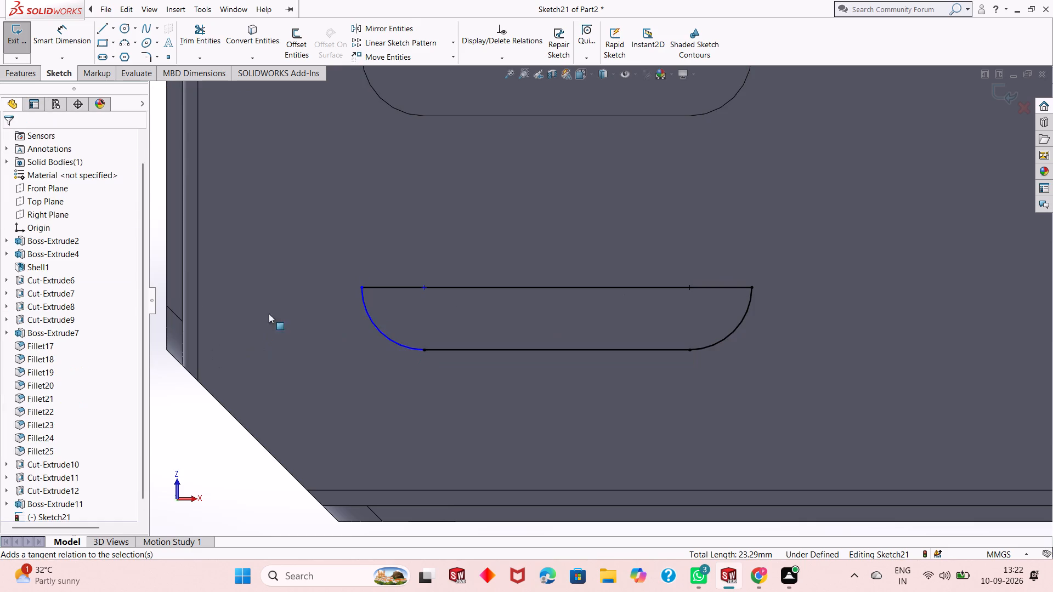
Try to add a tangent relation between the redrawn corner arc and the 25 mm line.
{"action": "left_click", "coordinate": [375, 329]}
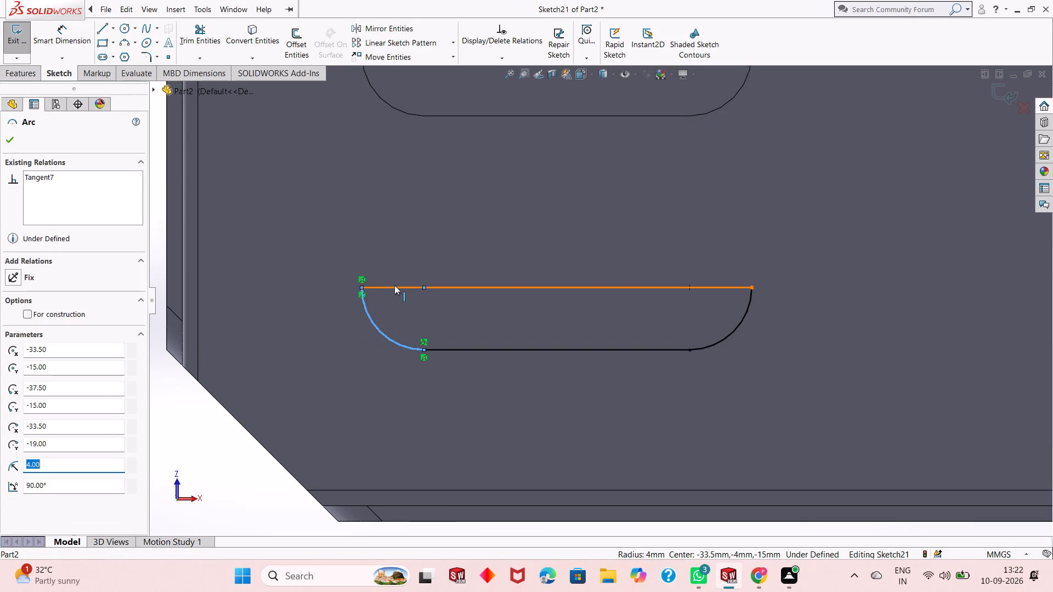
{"action": "left_click", "coordinate": [394, 285], "text": "ctrl"}
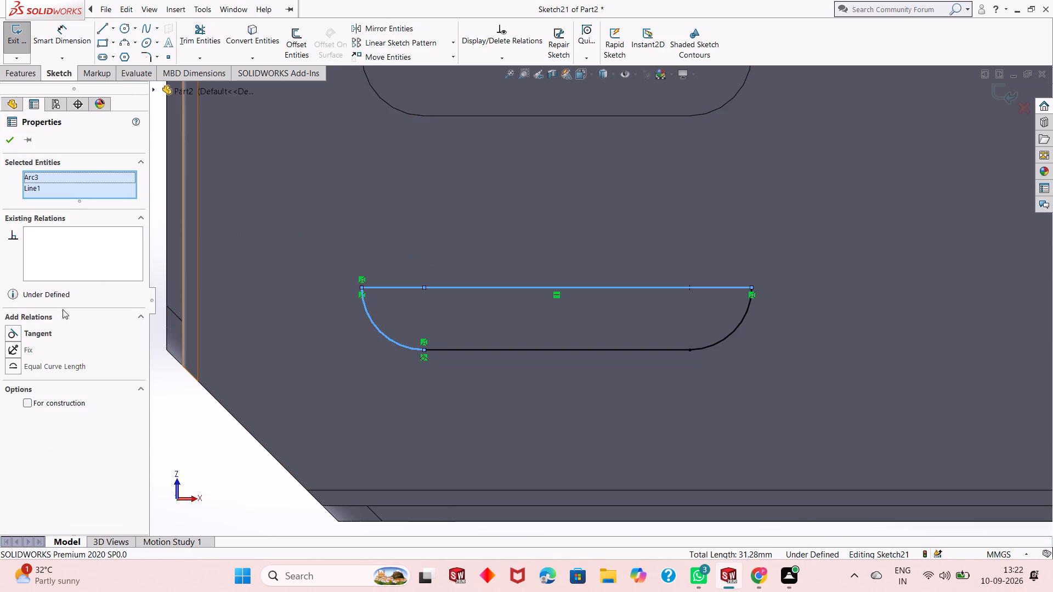
{"action": "left_click", "coordinate": [43, 332]}
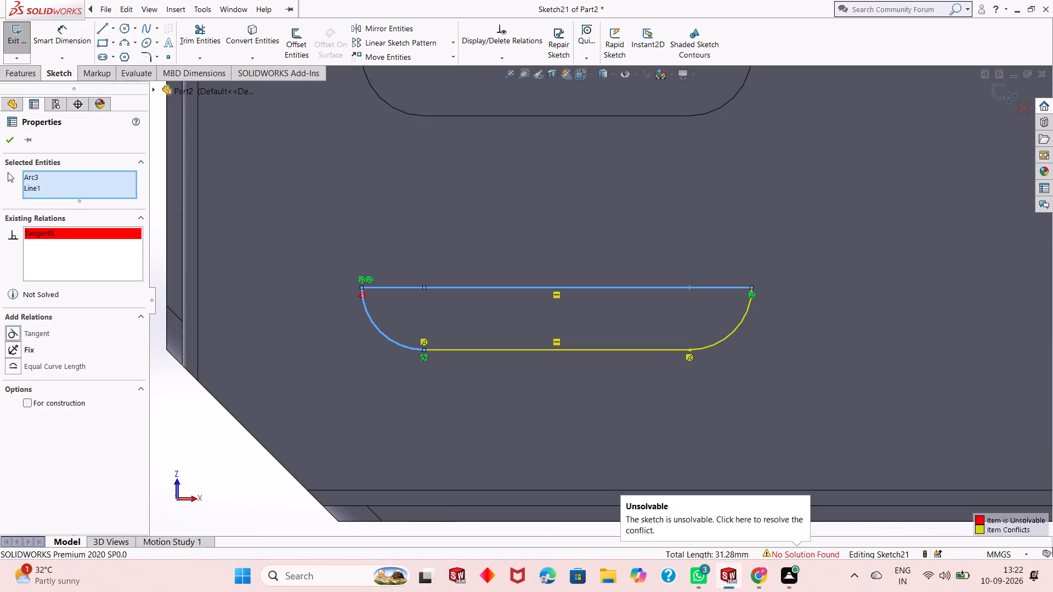
Undo the tangent relation between the redrawn corner arc and the 25 mm line.
{"action": "key", "text": "Escape"}
{"action": "key", "text": "Escape"}
{"action": "key", "text": "Escape"}
{"action": "key", "text": "ctrl+z"}
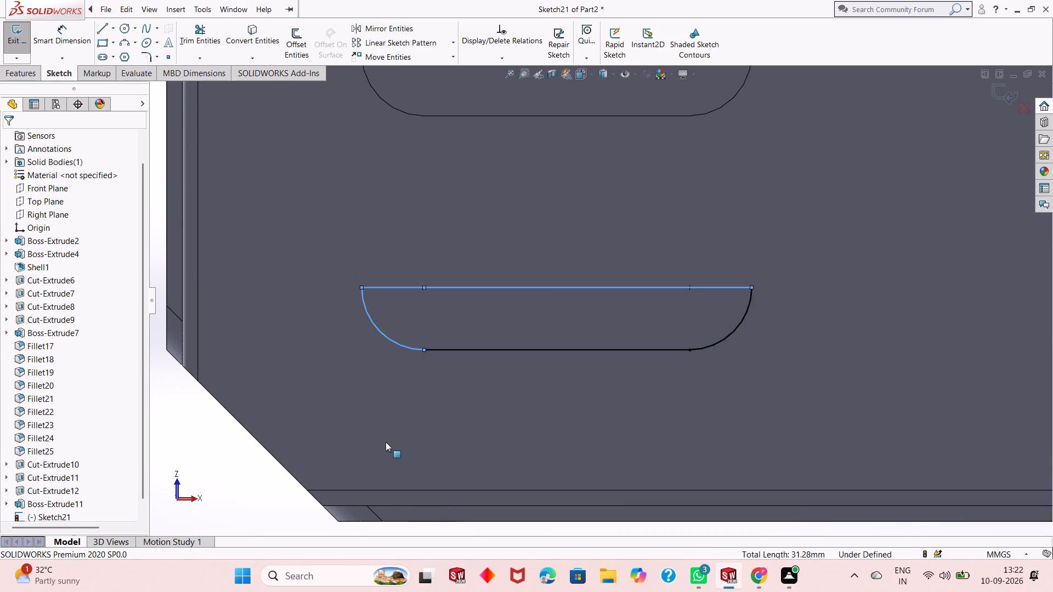
{"action": "scroll", "coordinate": [389, 393], "scroll_direction": "up", "scroll_amount": 3}
{"action": "key", "text": "Escape"}
{"action": "key", "text": "Escape"}
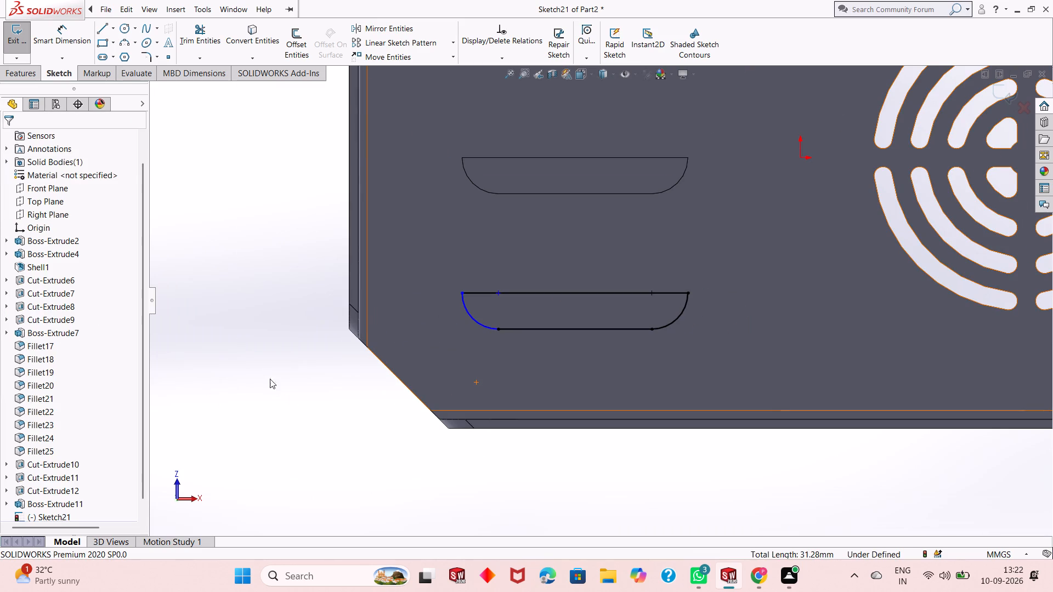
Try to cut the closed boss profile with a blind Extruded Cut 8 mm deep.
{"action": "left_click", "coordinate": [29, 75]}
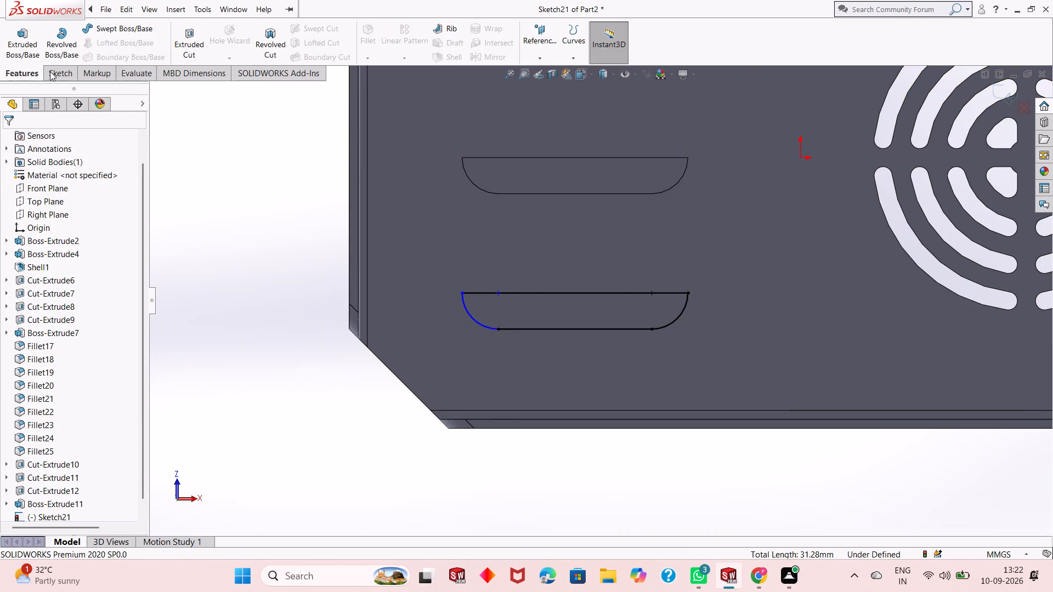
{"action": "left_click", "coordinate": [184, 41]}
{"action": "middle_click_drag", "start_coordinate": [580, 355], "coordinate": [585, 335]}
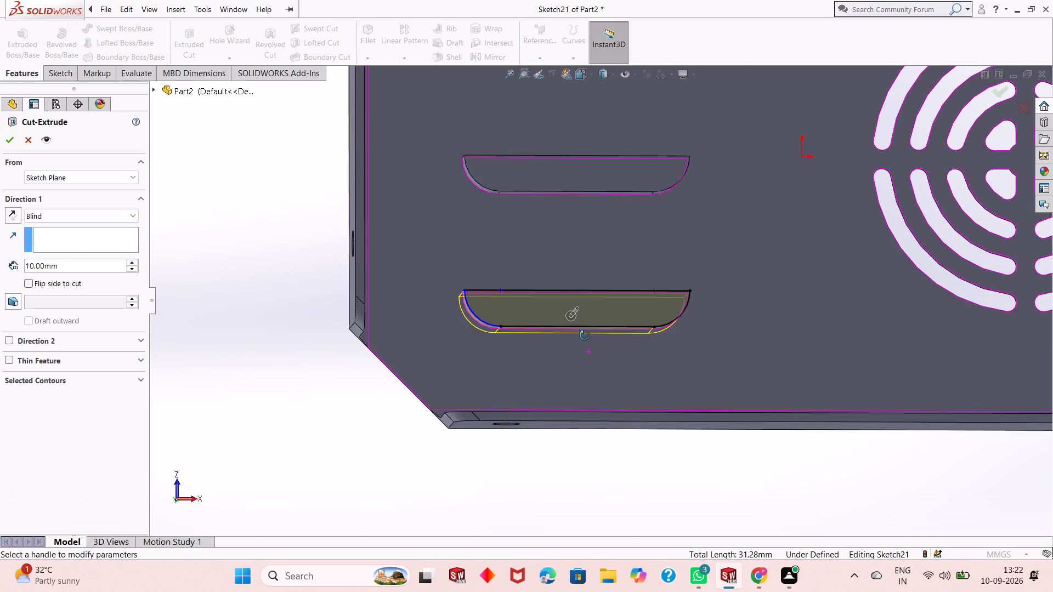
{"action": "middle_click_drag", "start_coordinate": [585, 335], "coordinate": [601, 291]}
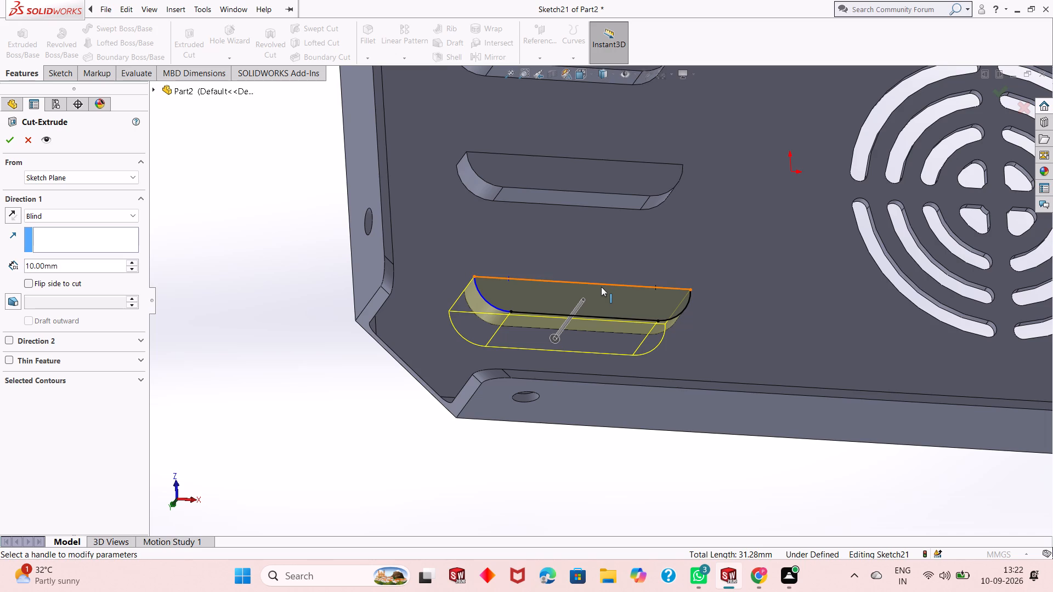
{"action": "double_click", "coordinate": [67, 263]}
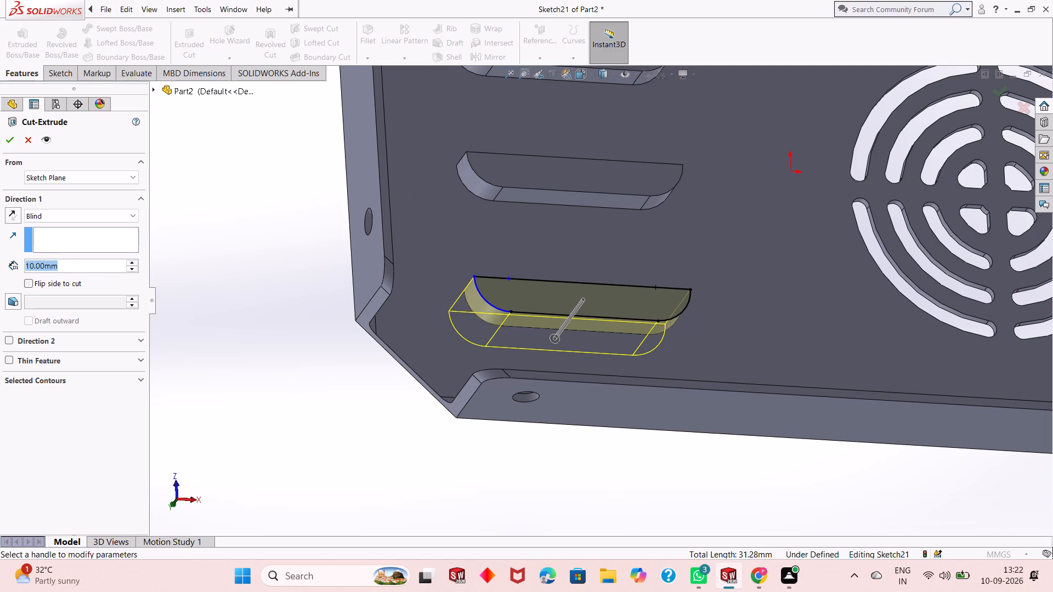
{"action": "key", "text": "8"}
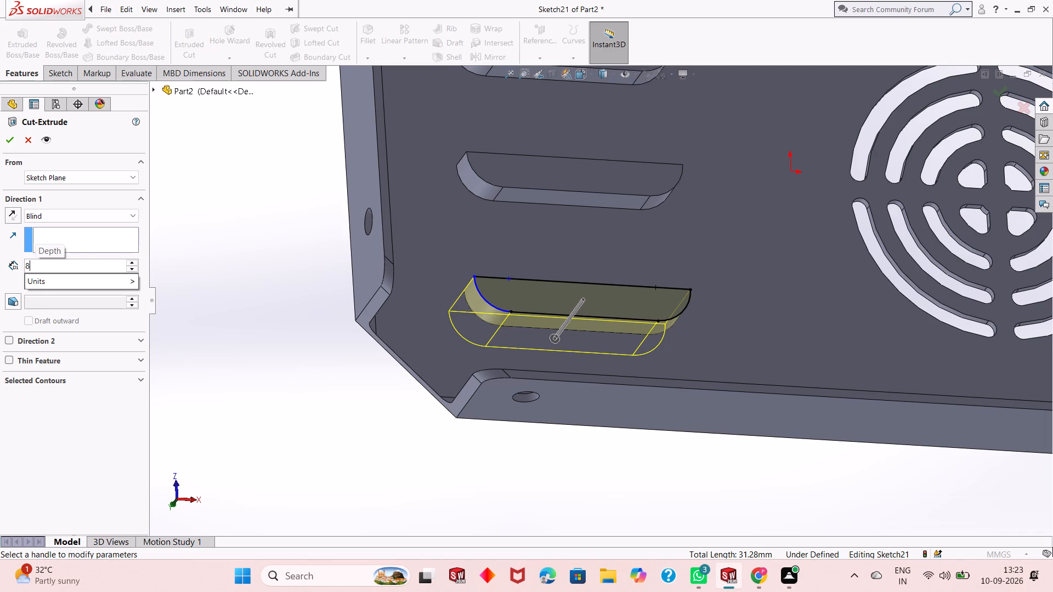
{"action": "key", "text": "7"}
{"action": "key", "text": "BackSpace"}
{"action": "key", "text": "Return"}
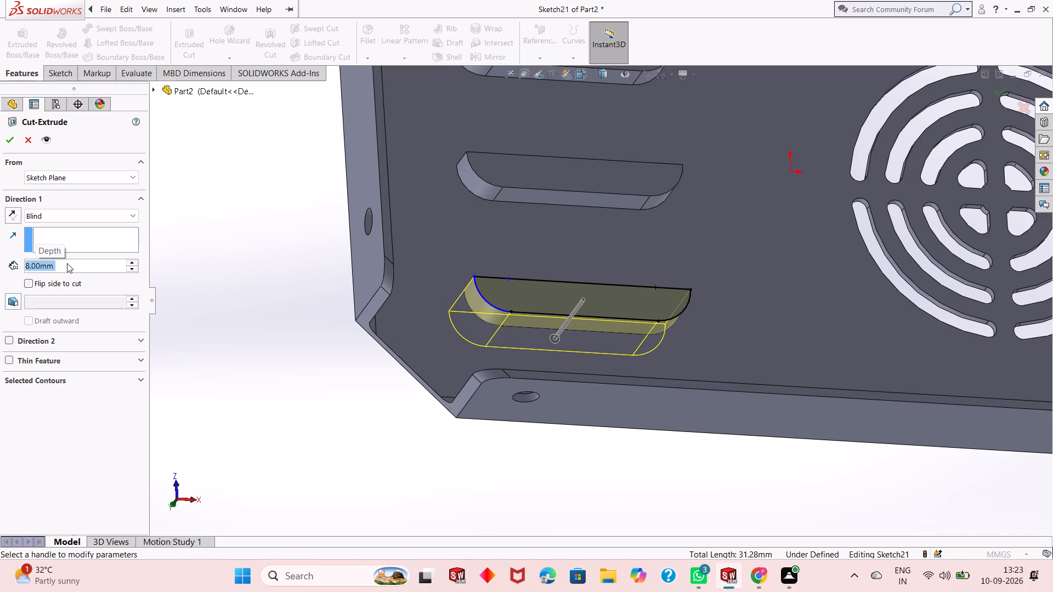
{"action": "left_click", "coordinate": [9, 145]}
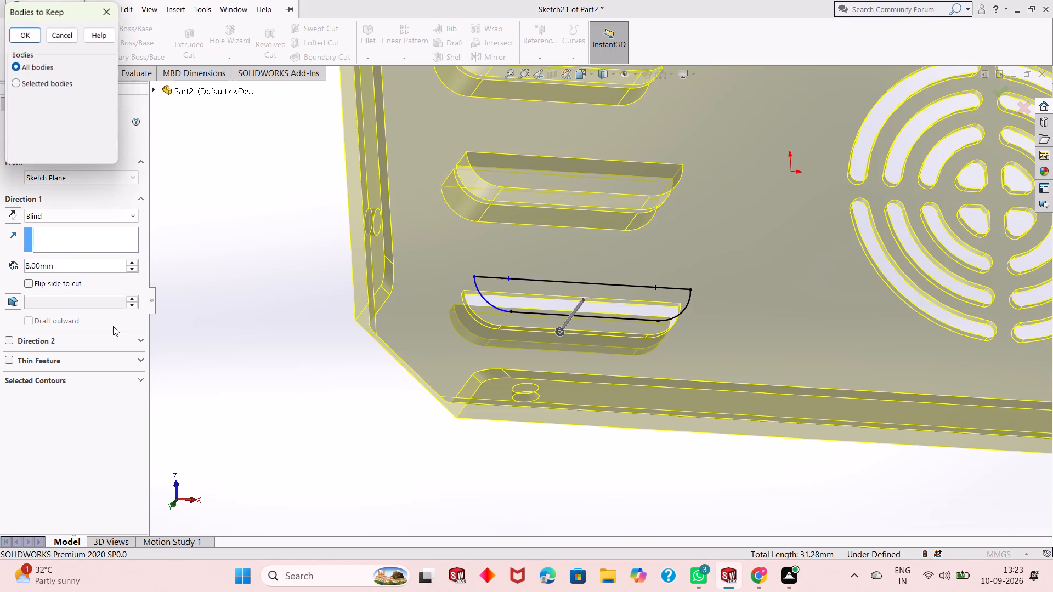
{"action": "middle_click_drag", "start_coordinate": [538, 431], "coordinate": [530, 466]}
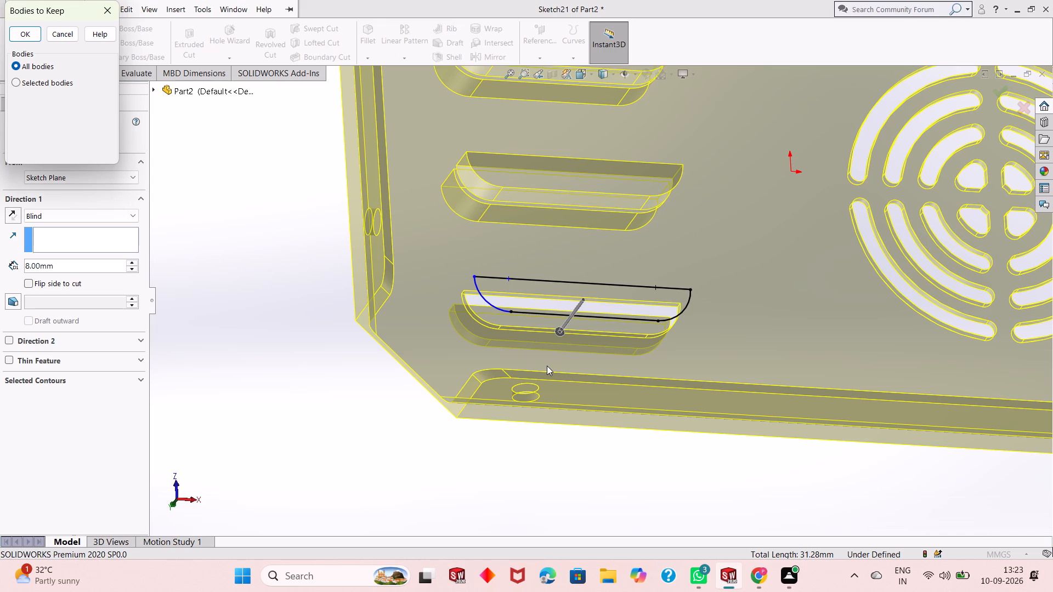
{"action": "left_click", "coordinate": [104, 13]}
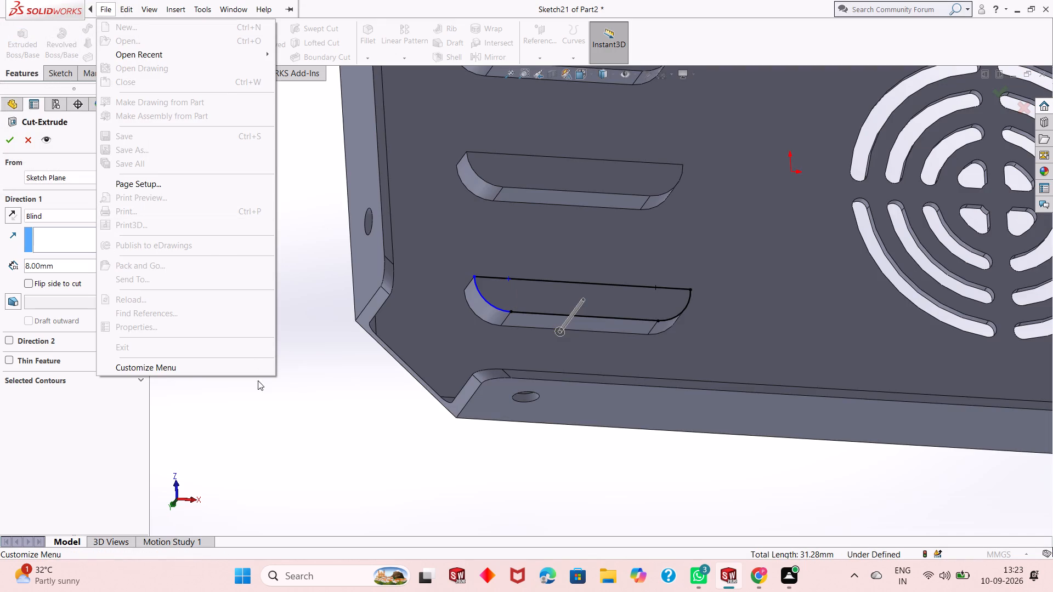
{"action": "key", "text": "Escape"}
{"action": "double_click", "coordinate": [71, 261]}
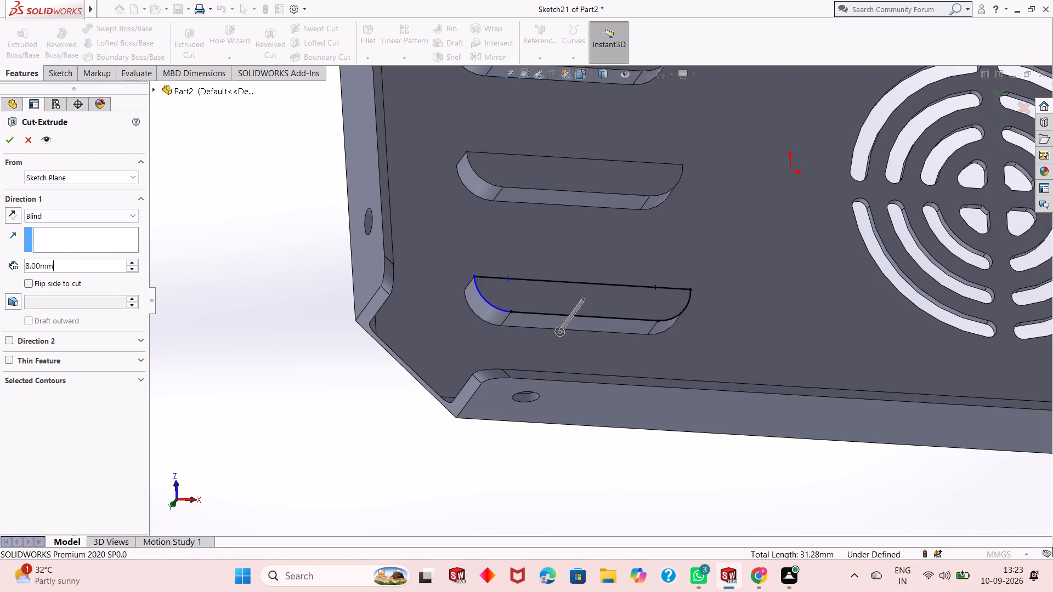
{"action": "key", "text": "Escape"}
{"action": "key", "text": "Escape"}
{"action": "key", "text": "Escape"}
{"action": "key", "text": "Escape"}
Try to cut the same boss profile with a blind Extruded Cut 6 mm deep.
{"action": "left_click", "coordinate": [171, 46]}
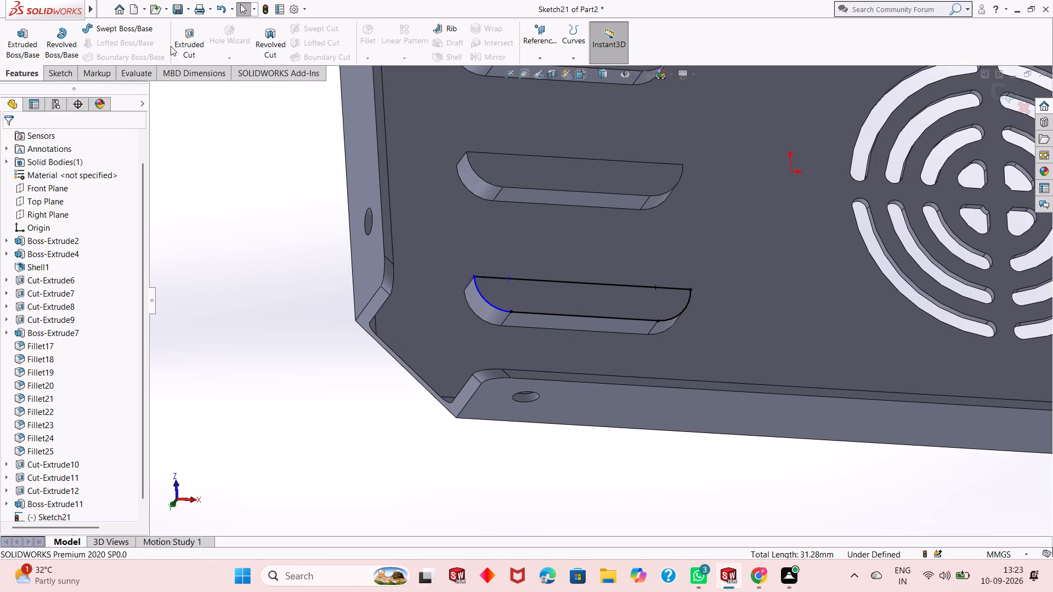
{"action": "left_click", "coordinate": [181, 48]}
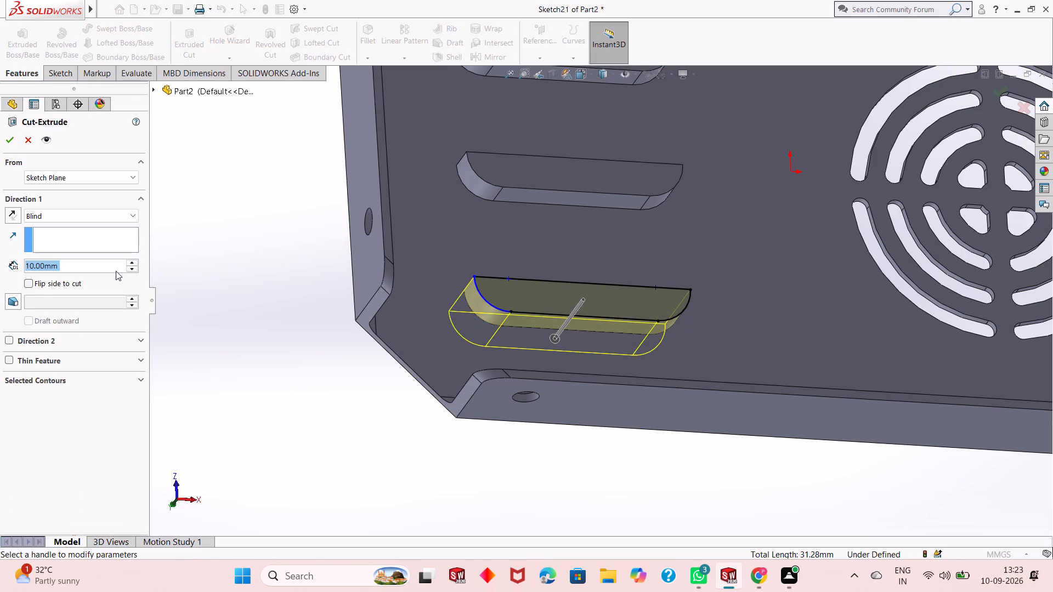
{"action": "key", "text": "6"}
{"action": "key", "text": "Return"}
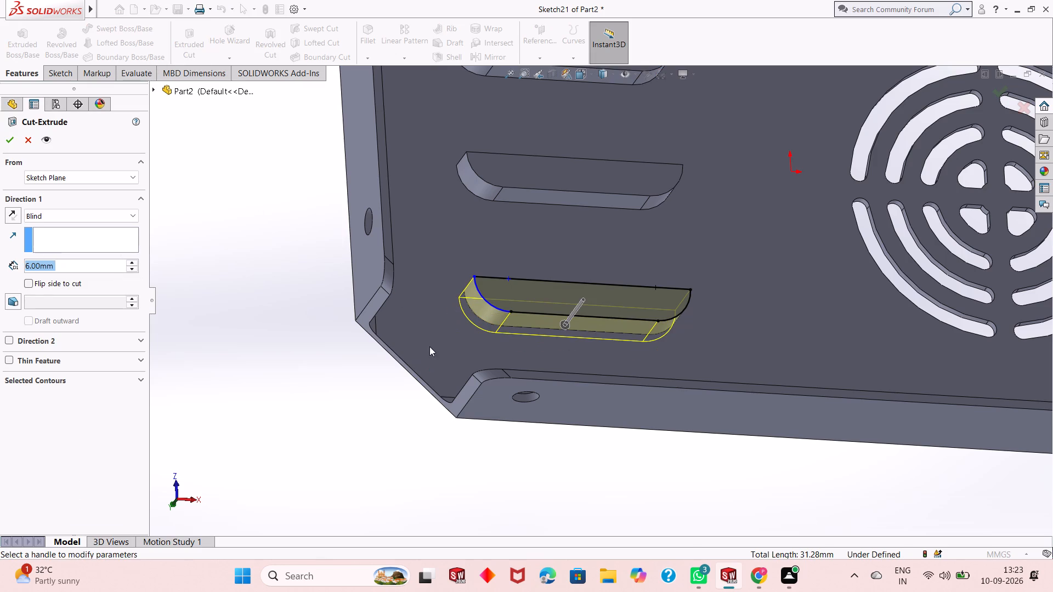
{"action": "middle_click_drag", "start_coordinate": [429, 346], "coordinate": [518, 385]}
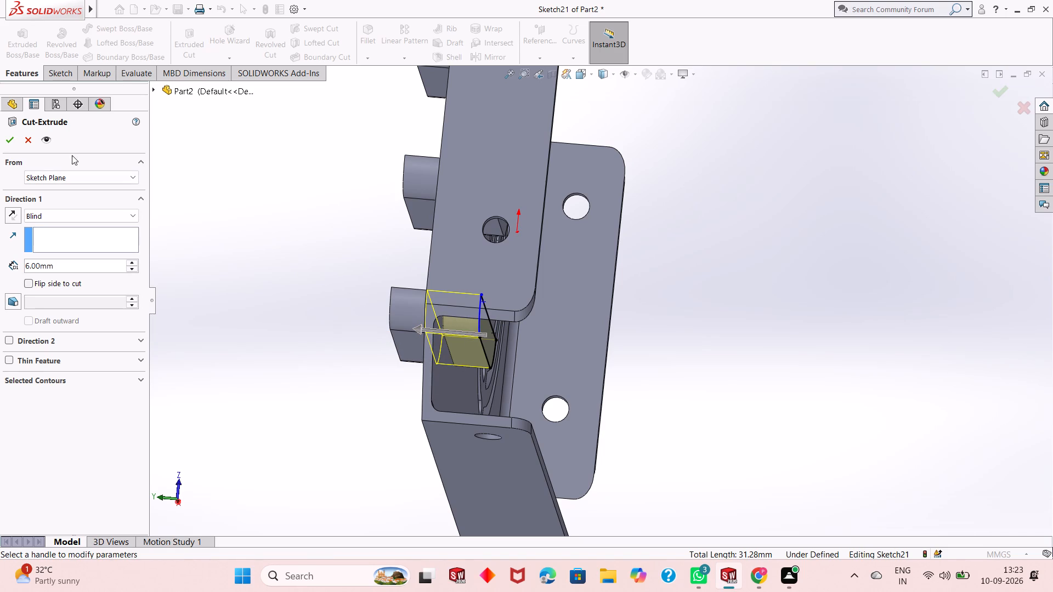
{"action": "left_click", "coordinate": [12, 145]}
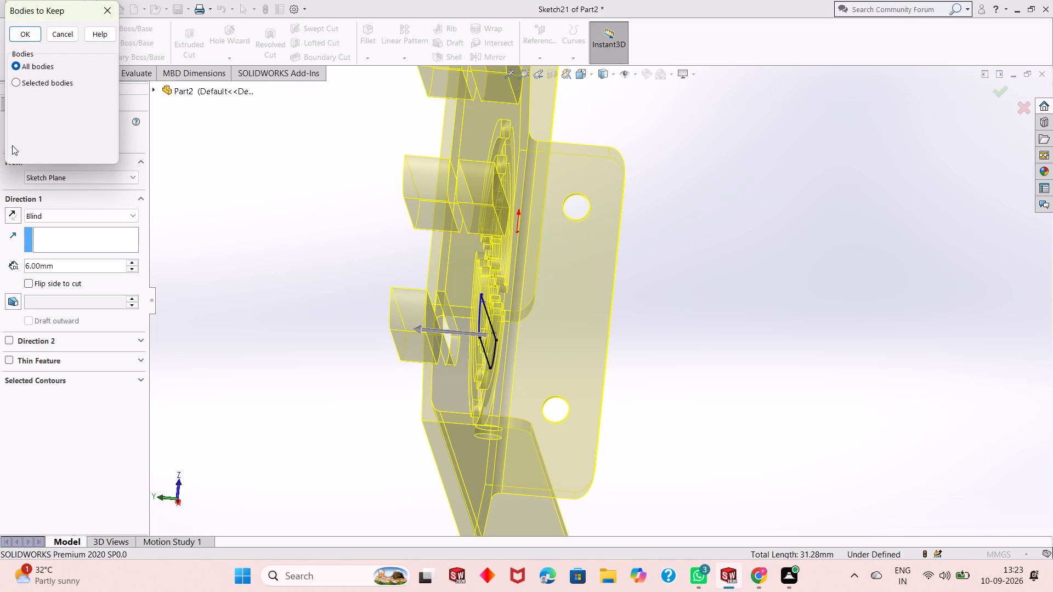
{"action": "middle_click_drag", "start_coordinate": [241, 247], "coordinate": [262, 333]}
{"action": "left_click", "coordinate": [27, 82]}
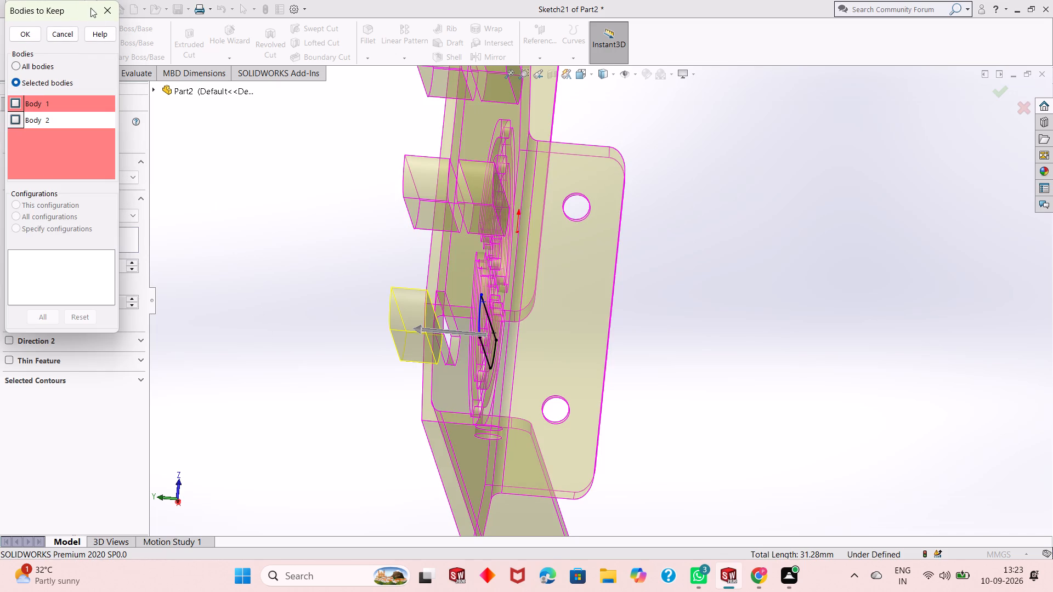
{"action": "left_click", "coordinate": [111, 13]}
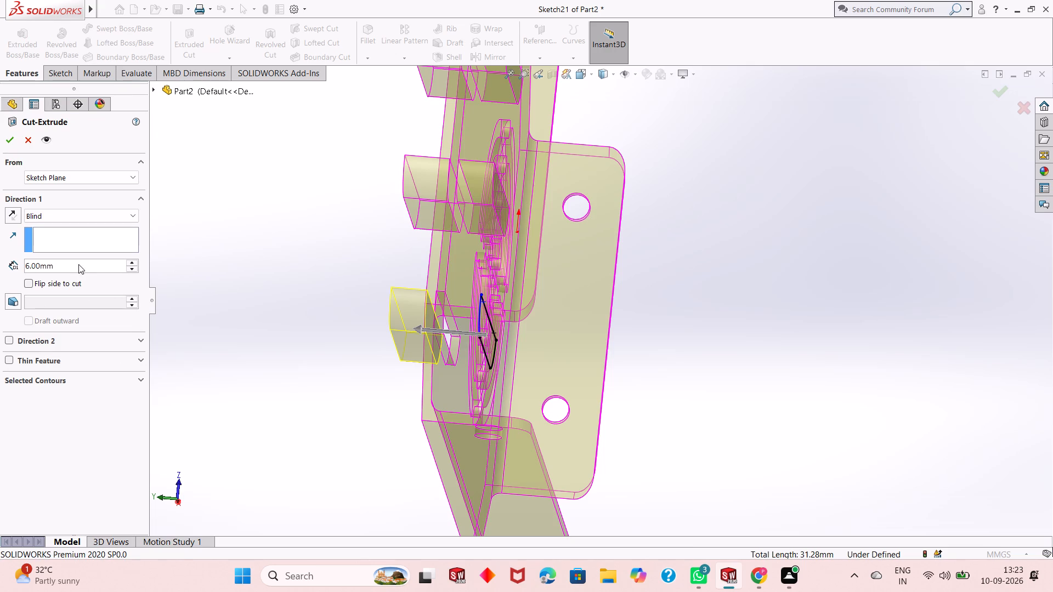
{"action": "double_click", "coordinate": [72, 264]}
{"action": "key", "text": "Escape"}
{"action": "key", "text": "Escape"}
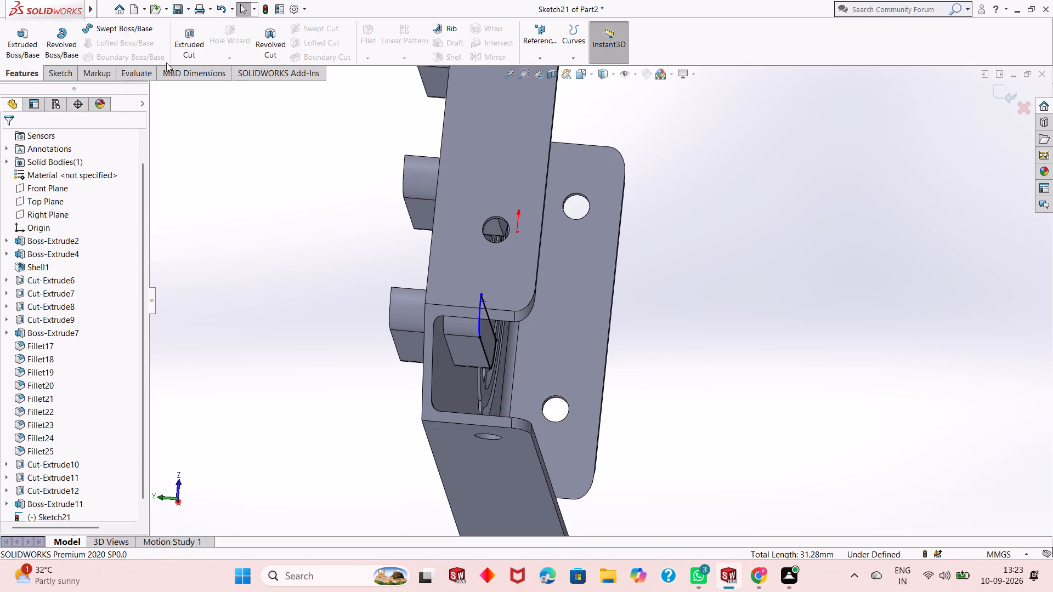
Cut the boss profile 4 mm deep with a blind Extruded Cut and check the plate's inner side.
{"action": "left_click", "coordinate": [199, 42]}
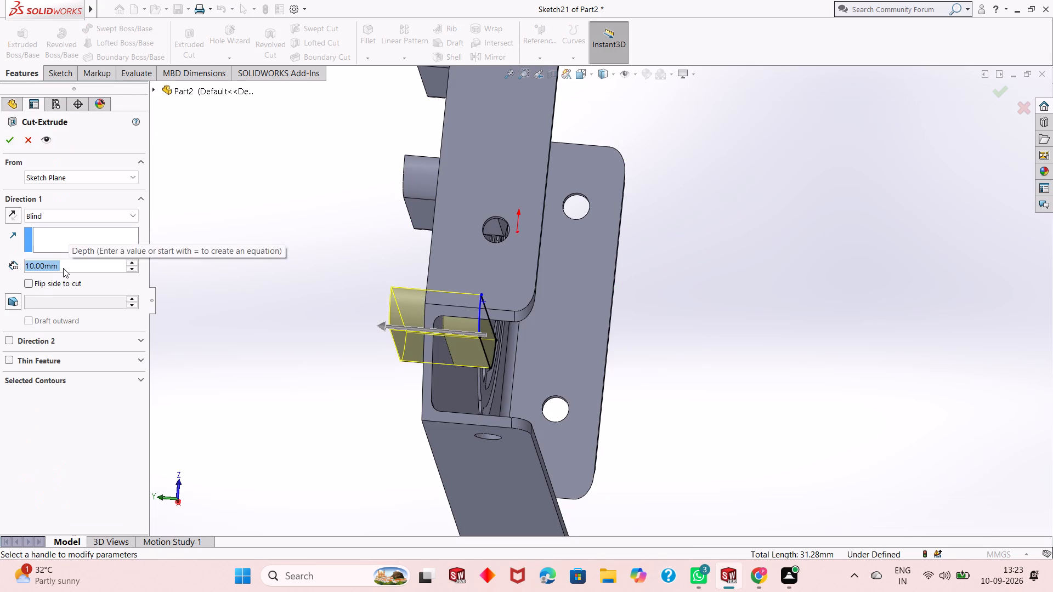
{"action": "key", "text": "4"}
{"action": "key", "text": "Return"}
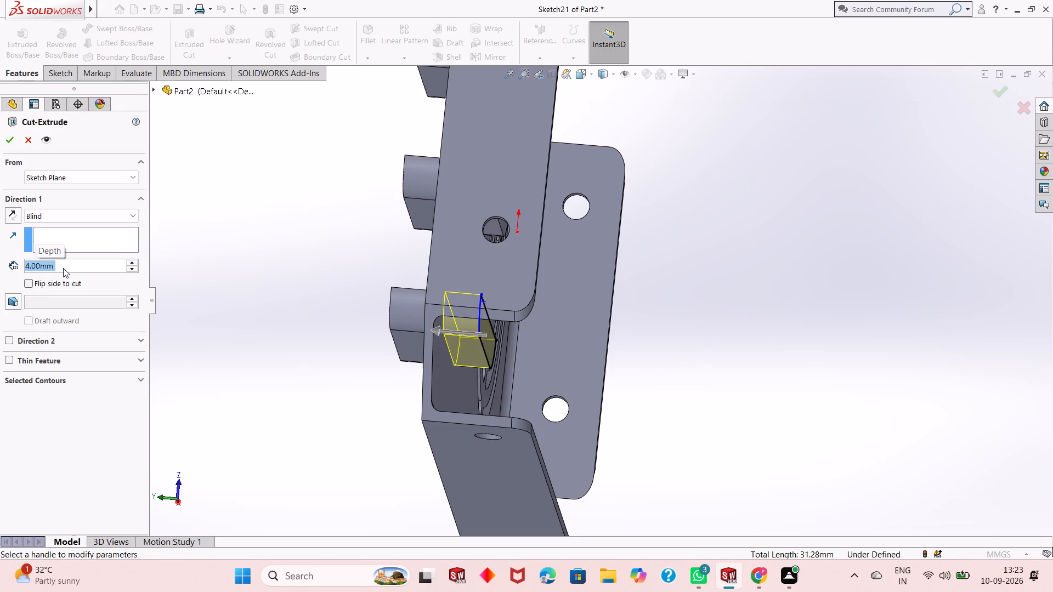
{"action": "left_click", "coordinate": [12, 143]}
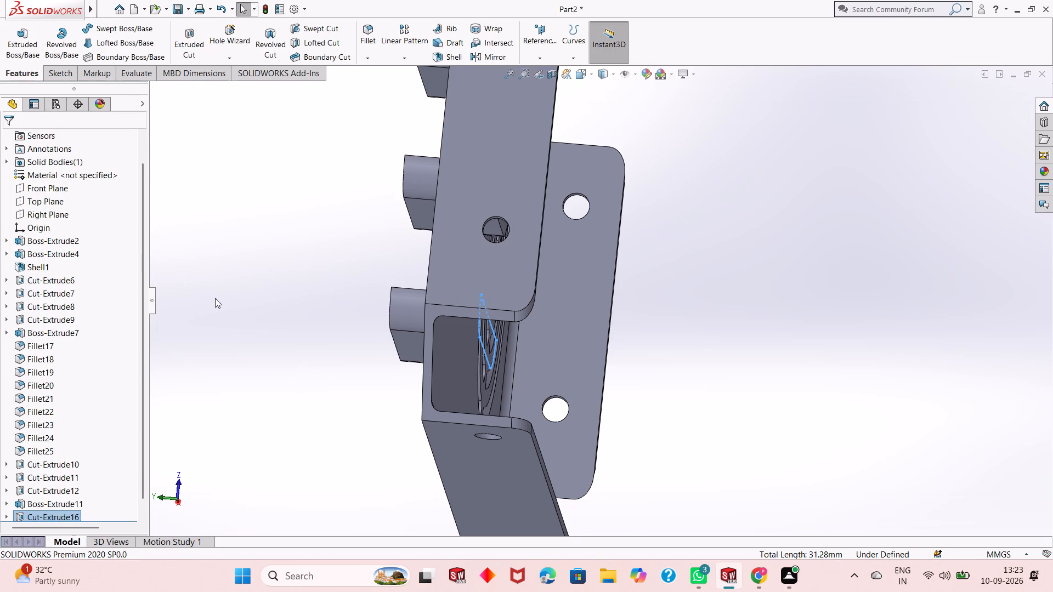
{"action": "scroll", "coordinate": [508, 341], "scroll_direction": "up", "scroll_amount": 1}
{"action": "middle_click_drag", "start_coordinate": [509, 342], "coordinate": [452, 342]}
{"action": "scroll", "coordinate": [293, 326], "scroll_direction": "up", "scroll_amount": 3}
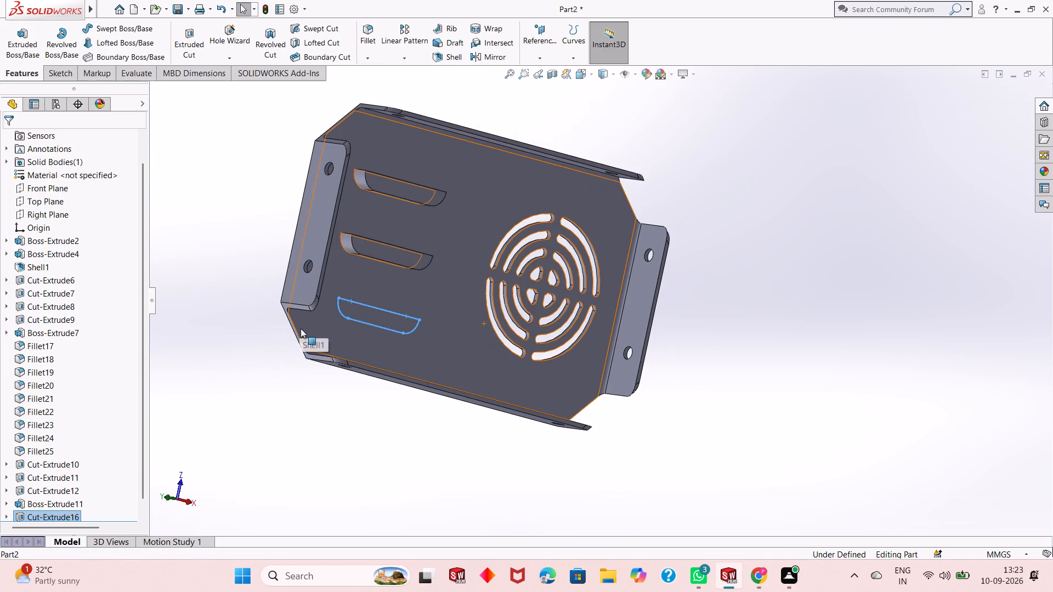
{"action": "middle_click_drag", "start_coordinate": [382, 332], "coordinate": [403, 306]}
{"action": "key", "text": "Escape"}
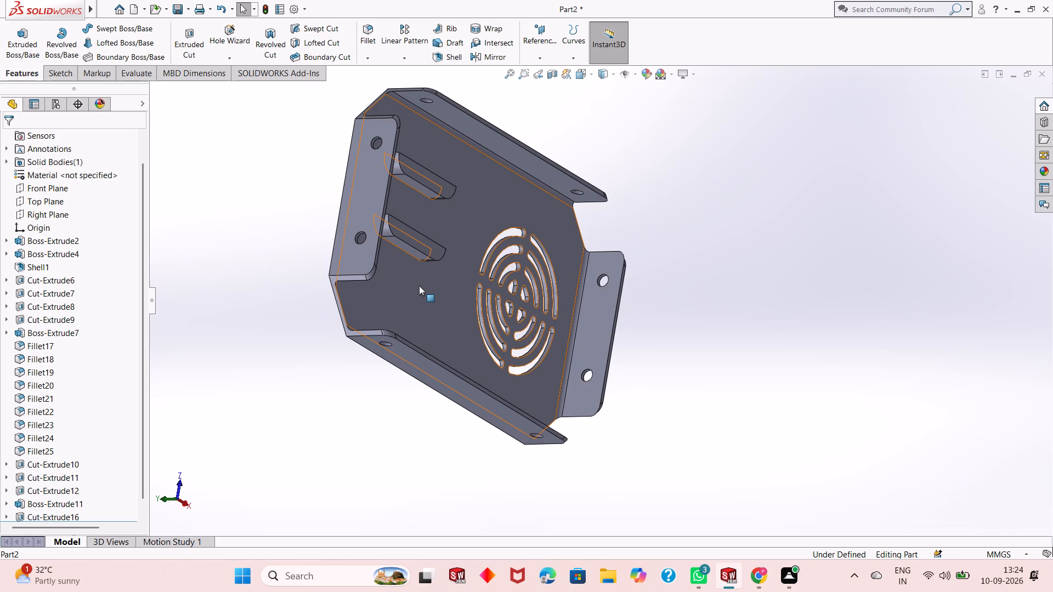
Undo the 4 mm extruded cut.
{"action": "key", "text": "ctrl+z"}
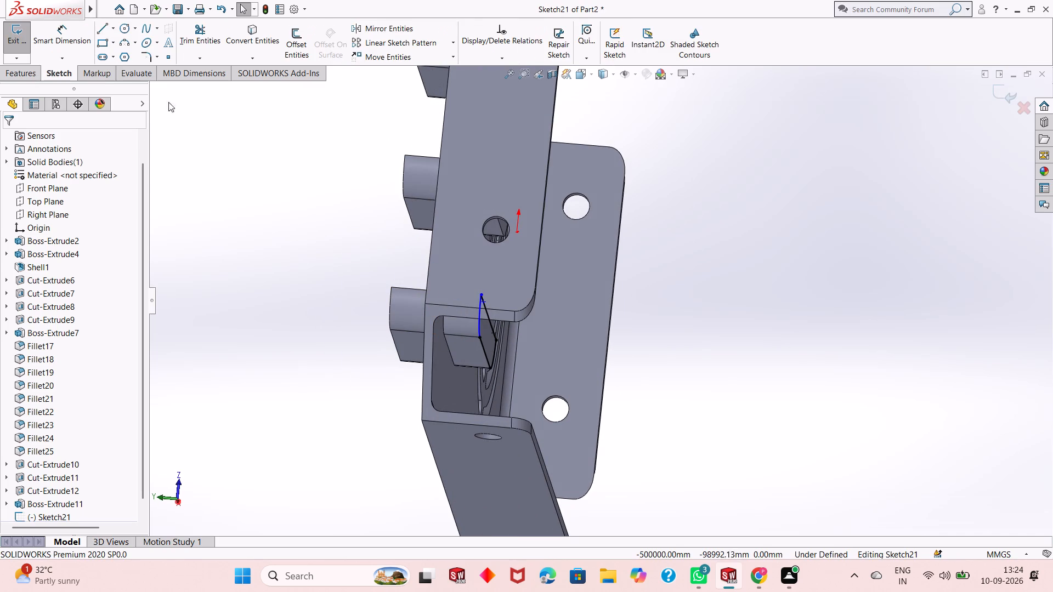
Cut the sketched boss profile again with a blind Extruded Cut 4 mm deep toward the plate.
{"action": "left_click", "coordinate": [11, 75]}
{"action": "left_click", "coordinate": [184, 35]}
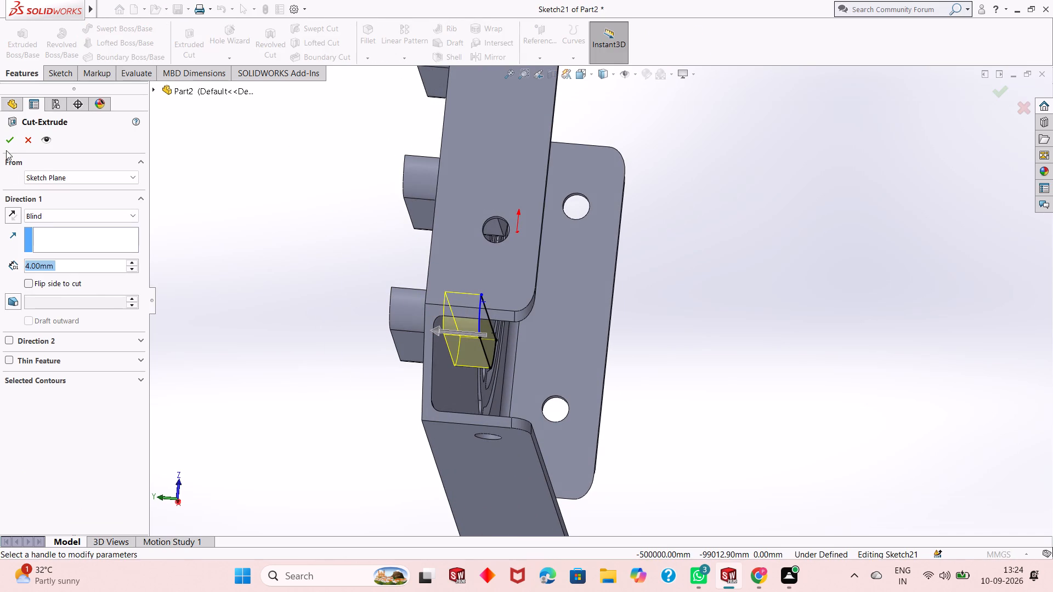
{"action": "left_click", "coordinate": [9, 142]}
Examine the plate's inner face around the cut and the end face of the neighbouring boss.
{"action": "middle_click_drag", "start_coordinate": [356, 369], "coordinate": [340, 378]}
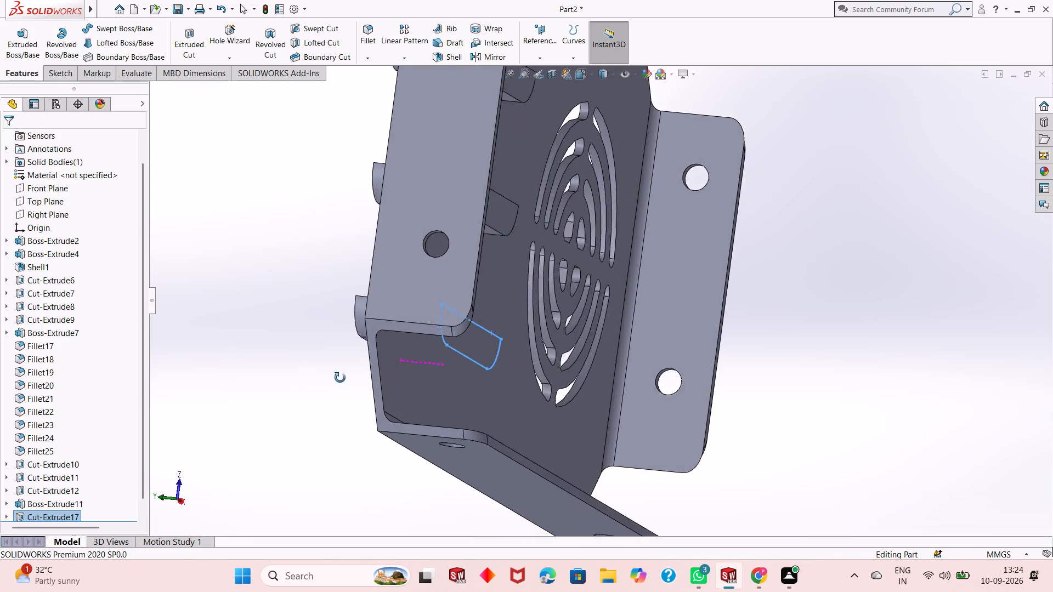
{"action": "middle_click_drag", "start_coordinate": [340, 378], "coordinate": [317, 387]}
{"action": "left_click", "coordinate": [439, 327]}
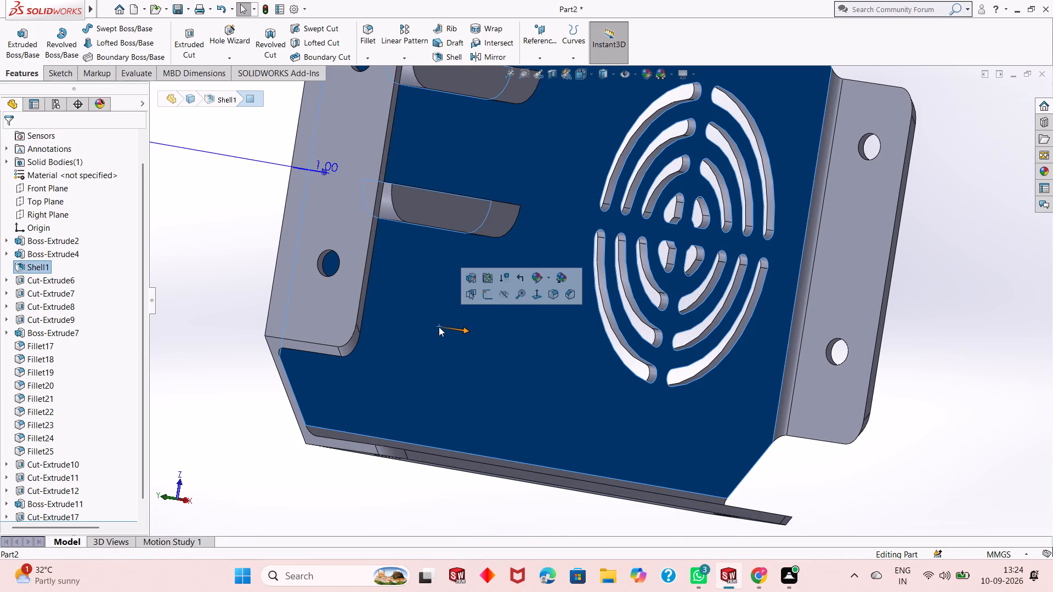
{"action": "key", "text": "Escape"}
{"action": "key", "text": "Escape"}
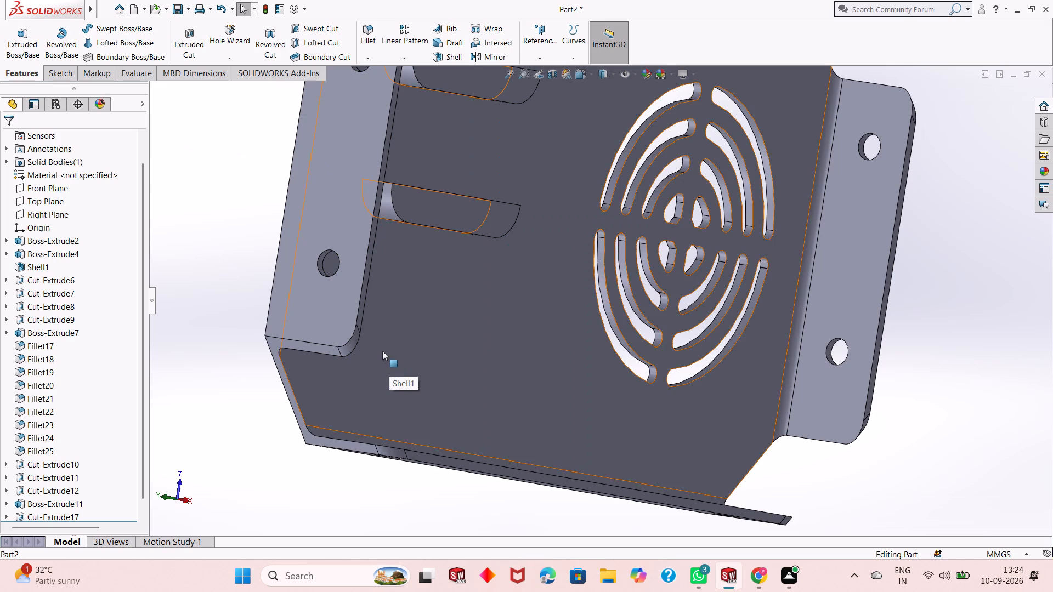
{"action": "left_click", "coordinate": [437, 214]}
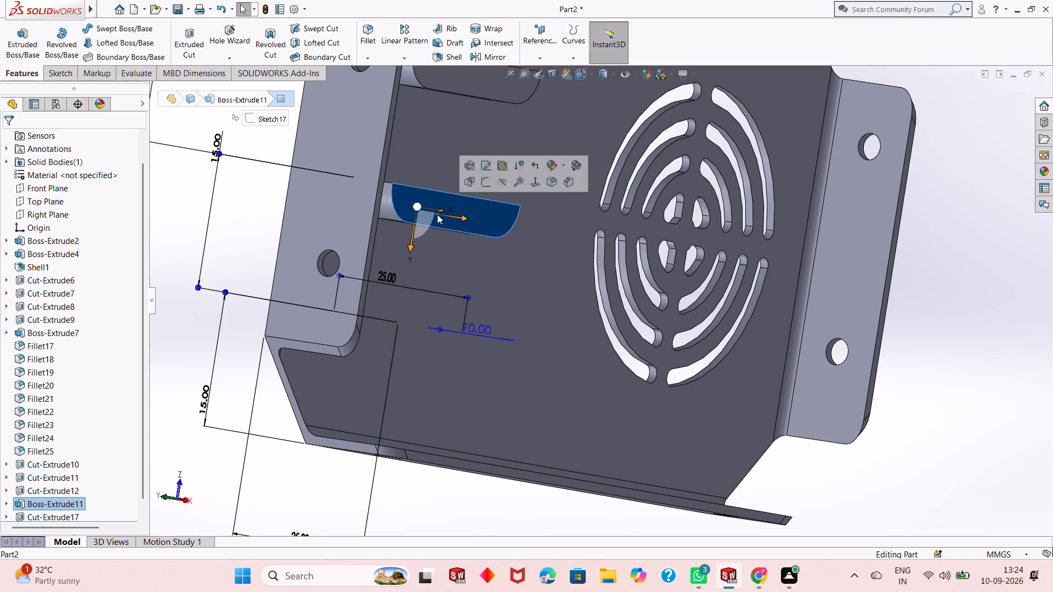
{"action": "key", "text": "Escape"}
{"action": "key", "text": "Escape"}
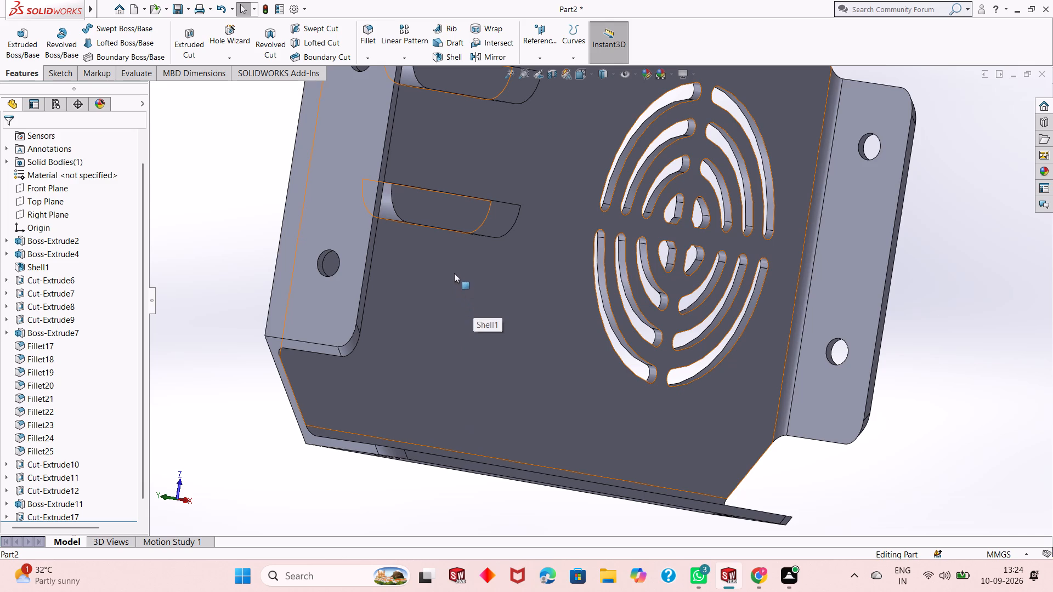
{"action": "middle_click_drag", "start_coordinate": [506, 247], "coordinate": [432, 243]}
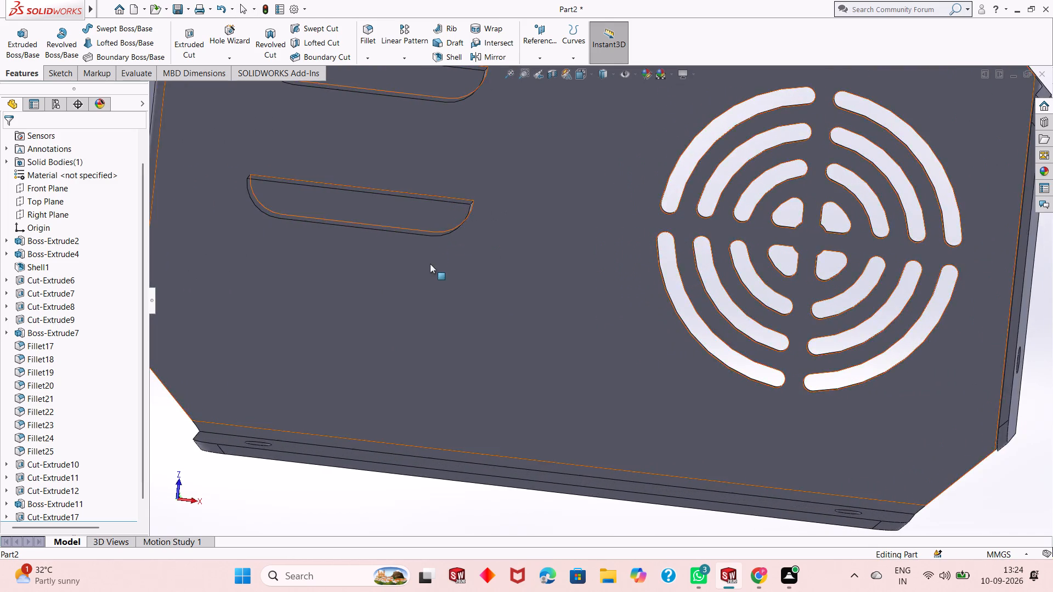
Start a sketch on the plate's large inner face and view it straight on.
{"action": "scroll", "coordinate": [429, 265], "scroll_direction": "up", "scroll_amount": 3}
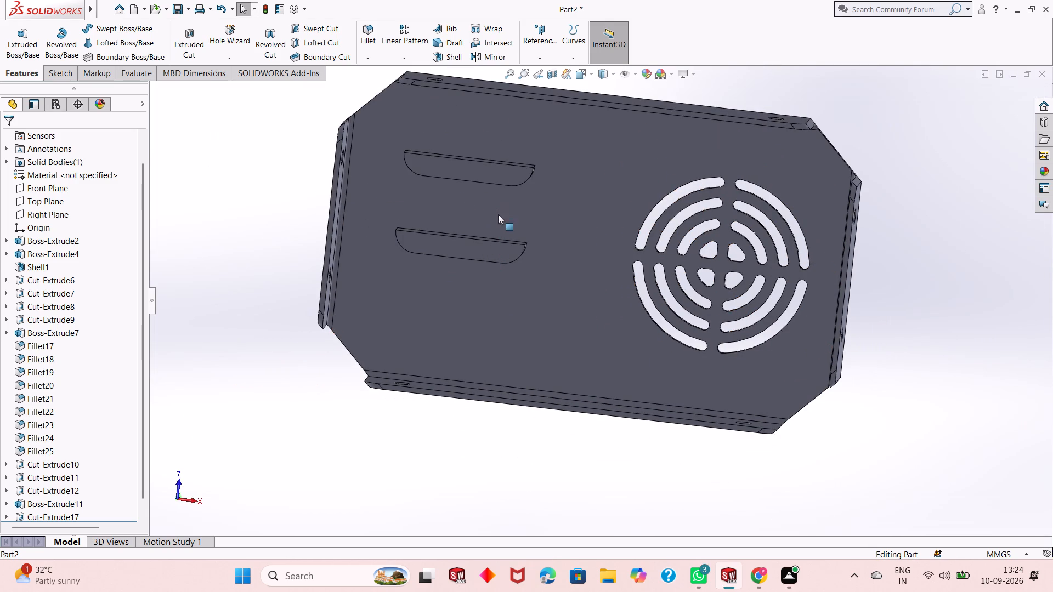
{"action": "left_click", "coordinate": [564, 295]}
{"action": "left_click", "coordinate": [616, 266]}
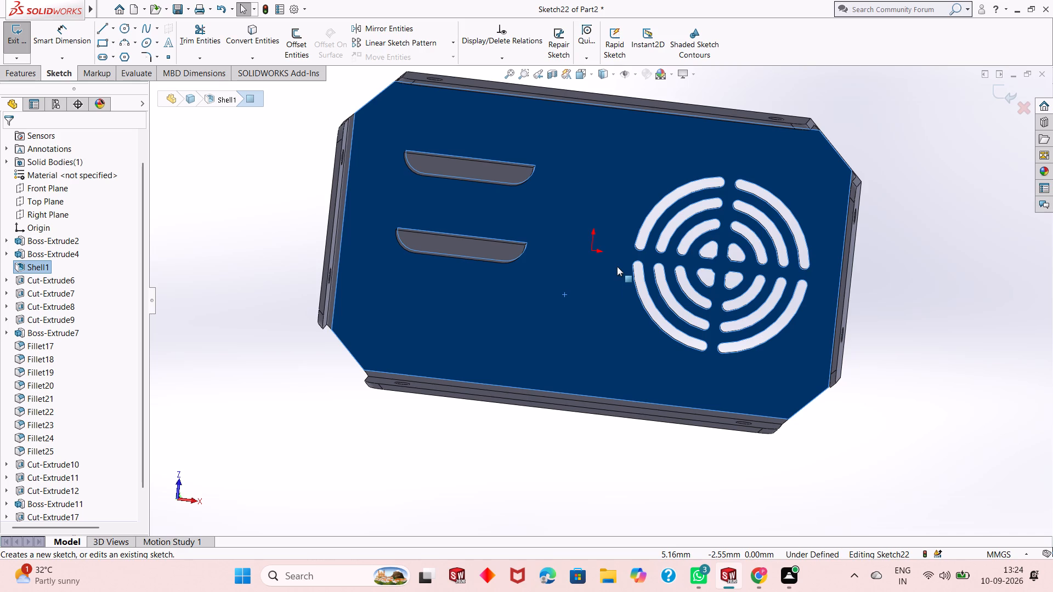
{"action": "key", "text": "ctrl+8"}
{"action": "key", "text": "Escape"}
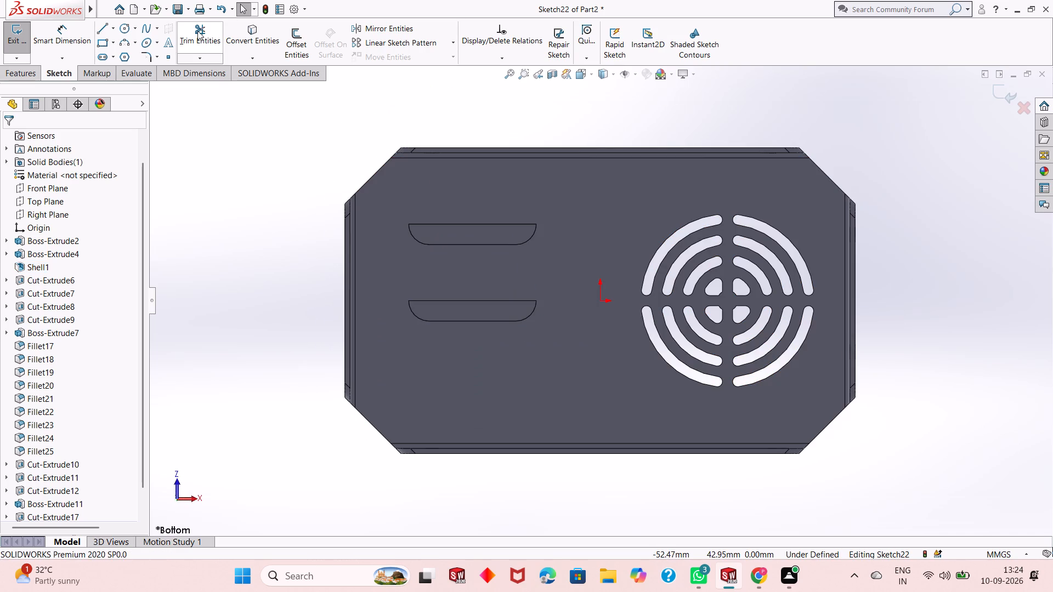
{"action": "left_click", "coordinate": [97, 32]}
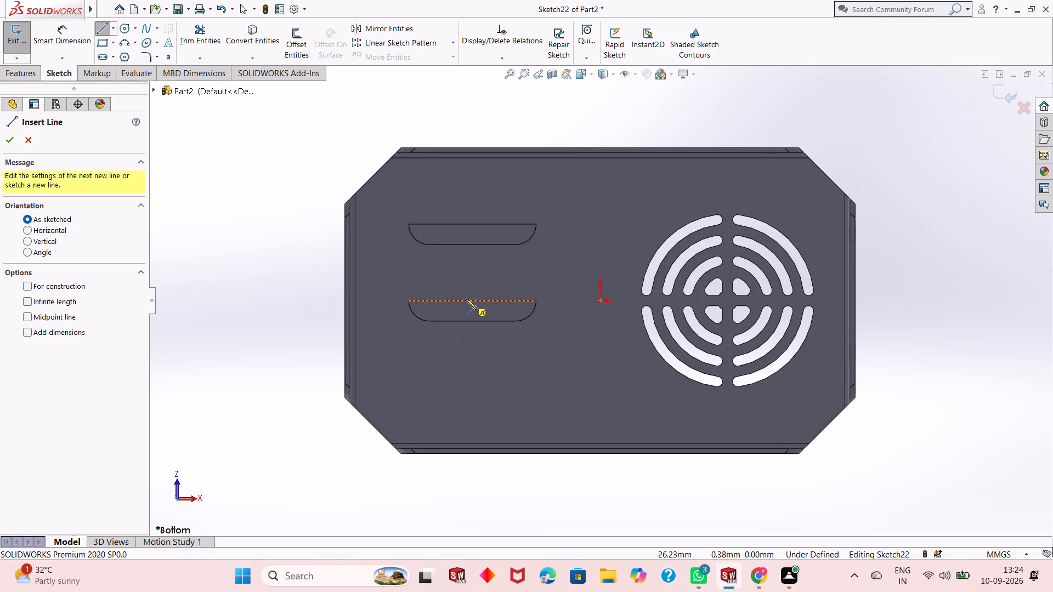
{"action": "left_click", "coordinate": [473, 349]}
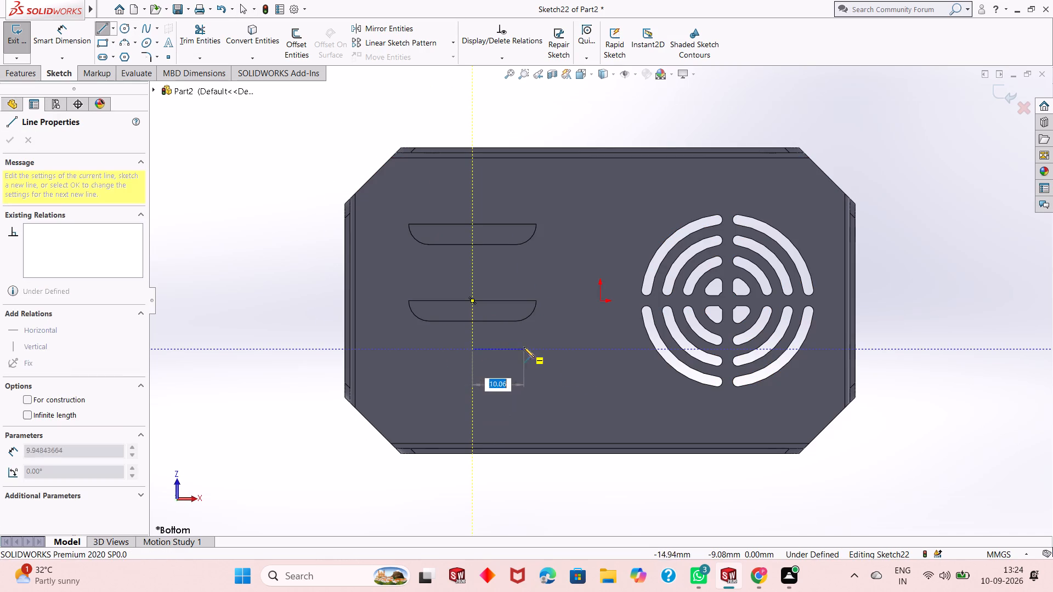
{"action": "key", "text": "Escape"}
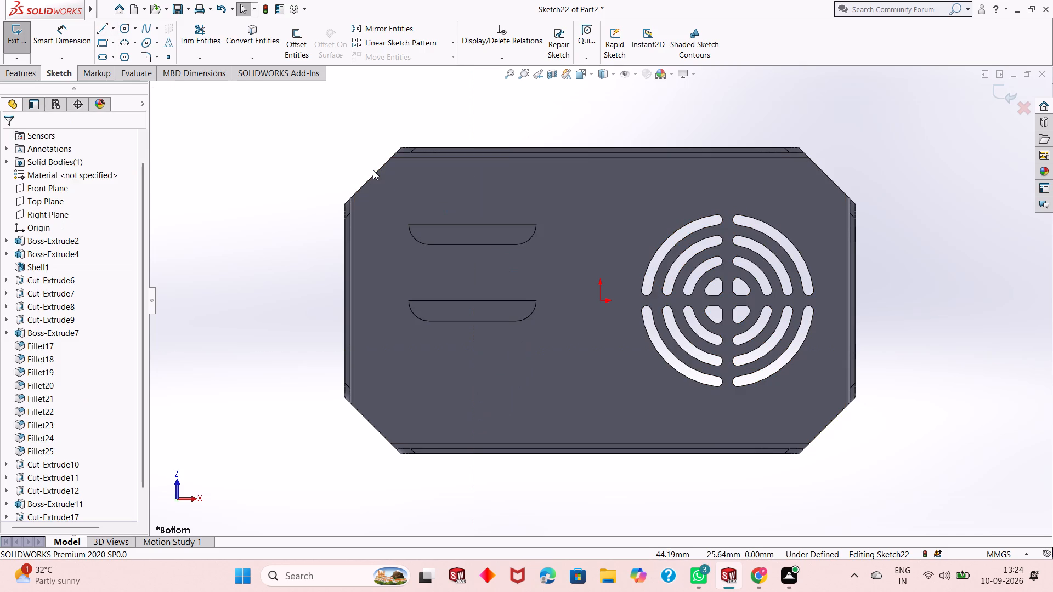
Draw a horizontal midpoint line with a 12.5 mm half-length about 10 mm below the lower recess's straight edge, centred on that edge.
{"action": "left_click", "coordinate": [111, 25]}
{"action": "left_click", "coordinate": [124, 75]}
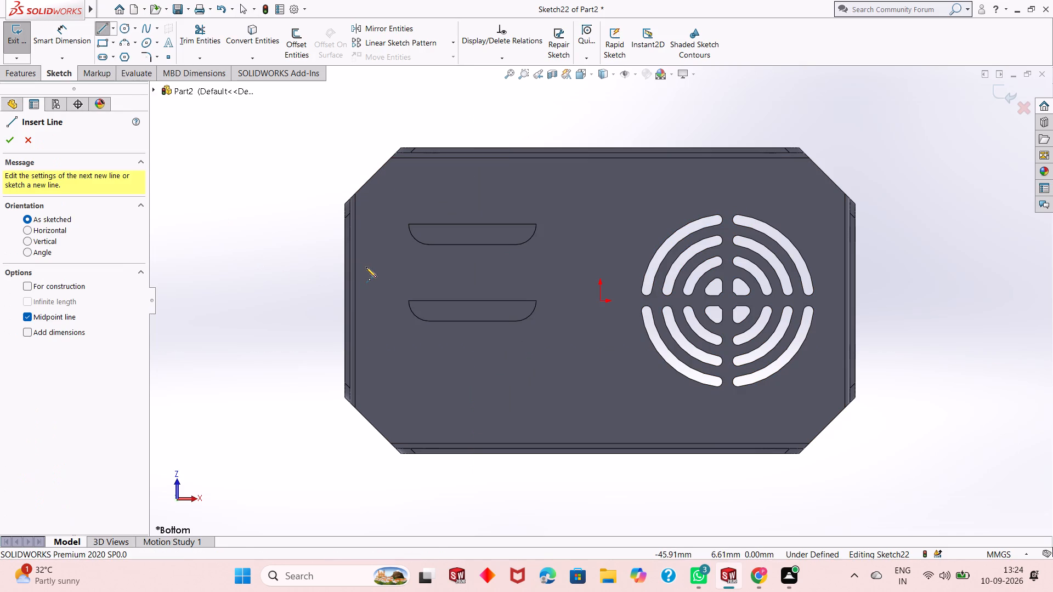
{"action": "left_click", "coordinate": [473, 351]}
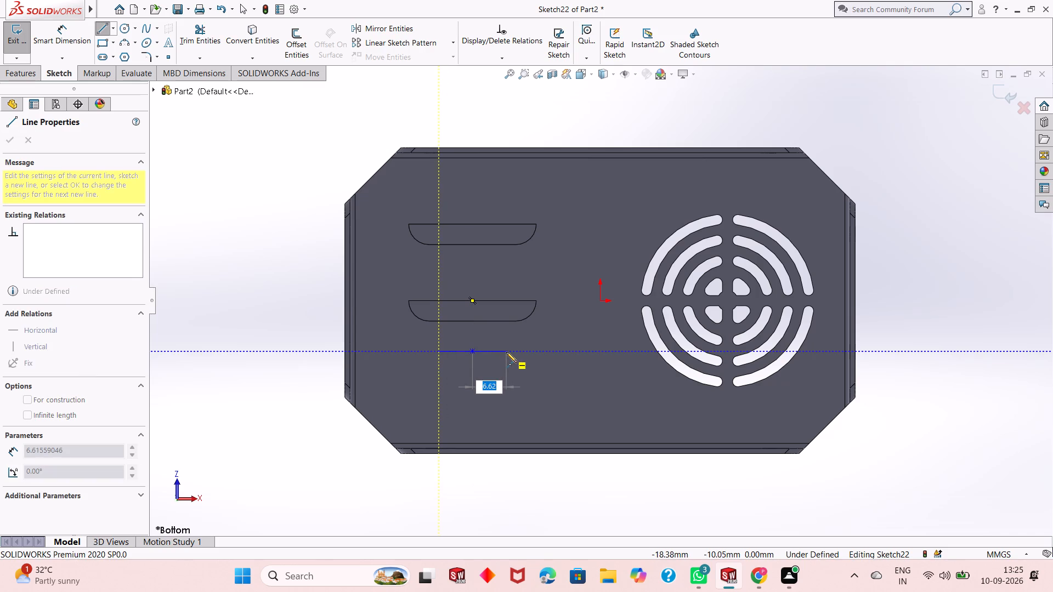
{"action": "type", "text": "11"}
{"action": "key", "text": "BackSpace"}
{"action": "type", "text": "2.5"}
{"action": "key", "text": "Return"}
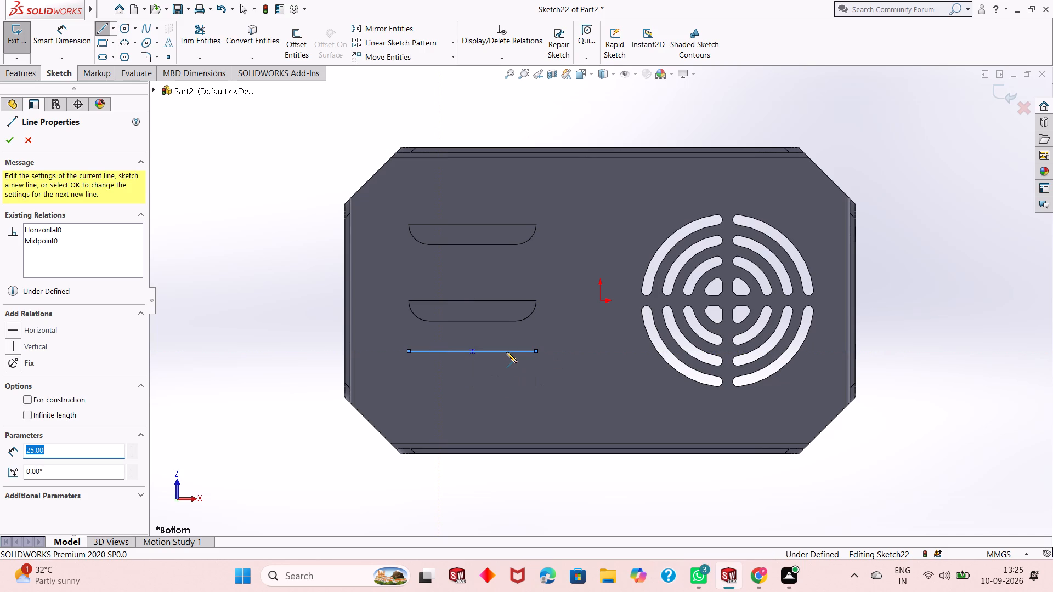
{"action": "key", "text": "Escape"}
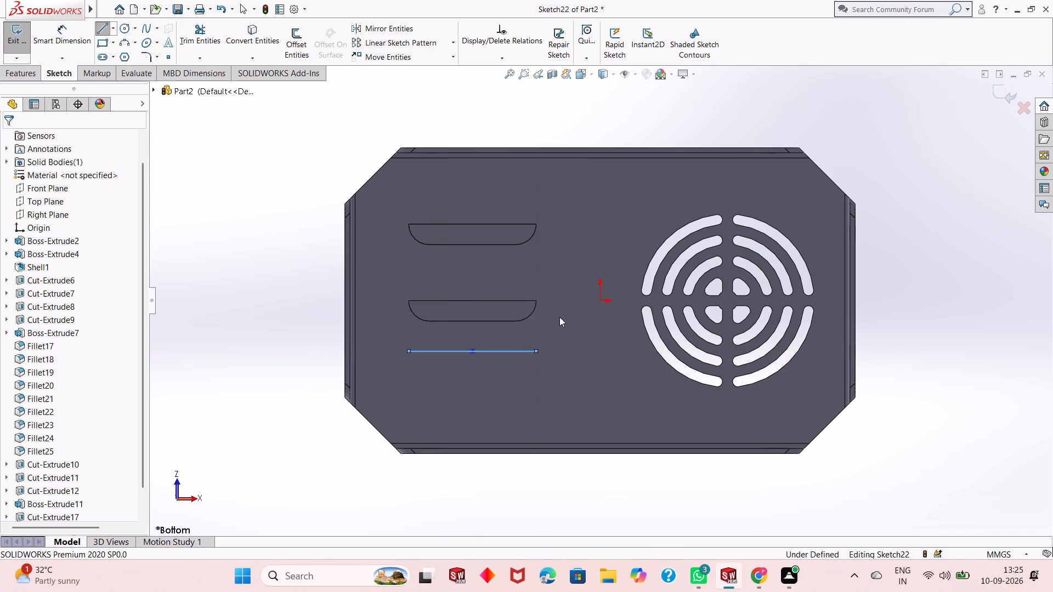
{"action": "key", "text": "Escape"}
{"action": "key", "text": "Escape"}
{"action": "key", "text": "Escape"}
{"action": "key", "text": "Escape"}
{"action": "key", "text": "Escape"}
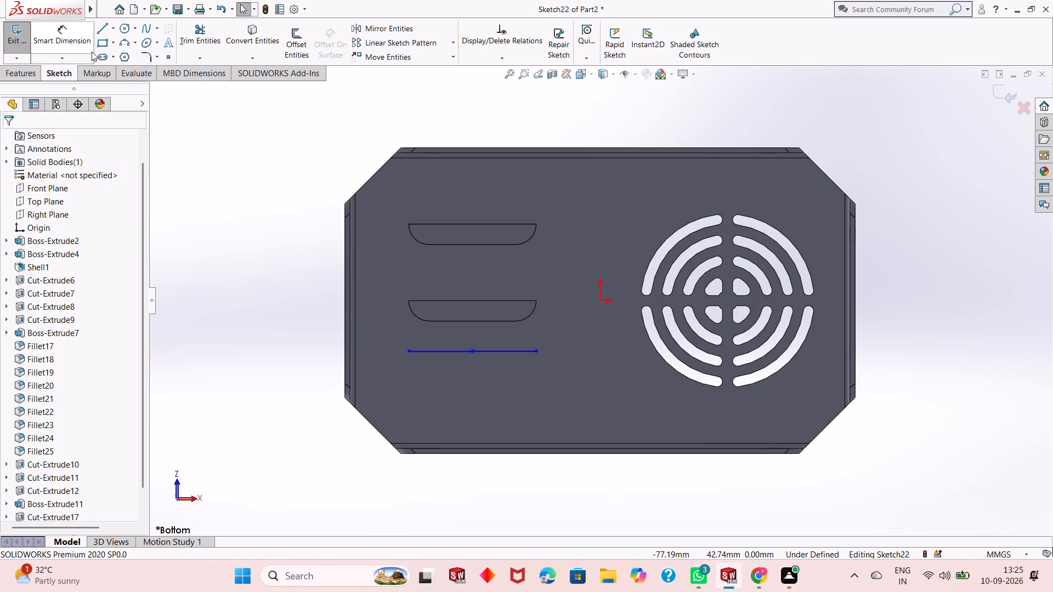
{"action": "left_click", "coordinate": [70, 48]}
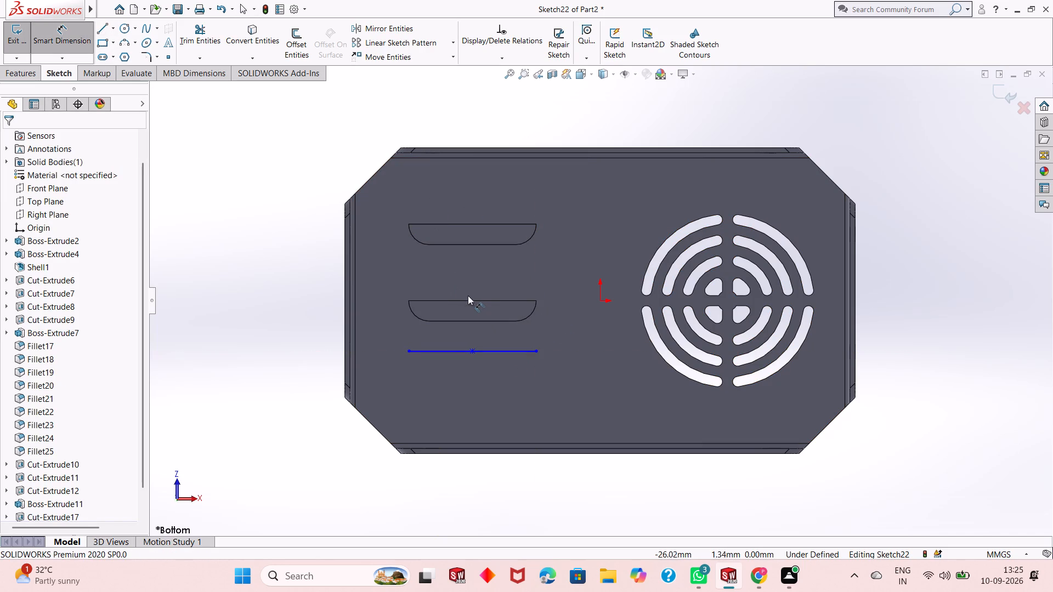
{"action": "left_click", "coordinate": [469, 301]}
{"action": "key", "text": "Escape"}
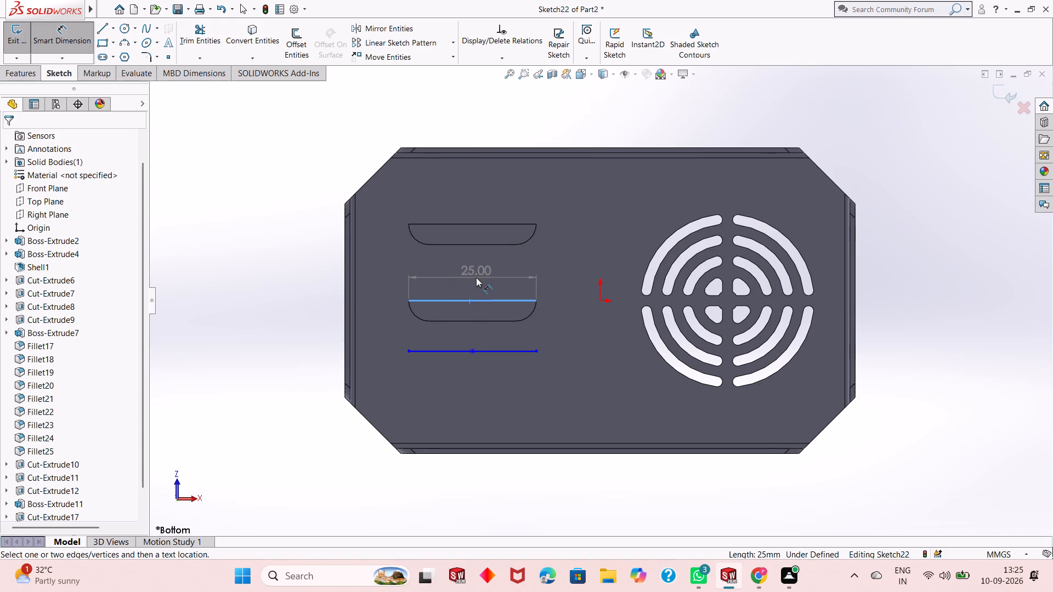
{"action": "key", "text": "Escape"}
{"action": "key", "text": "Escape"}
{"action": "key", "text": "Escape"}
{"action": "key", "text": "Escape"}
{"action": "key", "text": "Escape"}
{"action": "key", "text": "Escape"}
Dimension the horizontal distance from the midpoint of the lower recess's straight edge to the new line's left endpoint as 12.50 mm.
{"action": "left_click", "coordinate": [75, 43]}
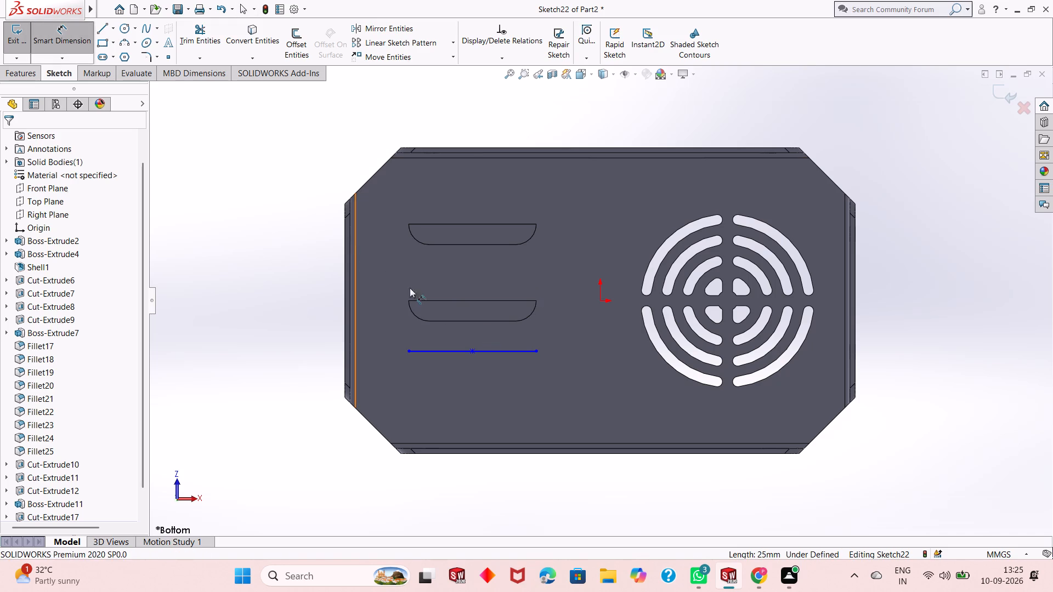
{"action": "left_click", "coordinate": [472, 300]}
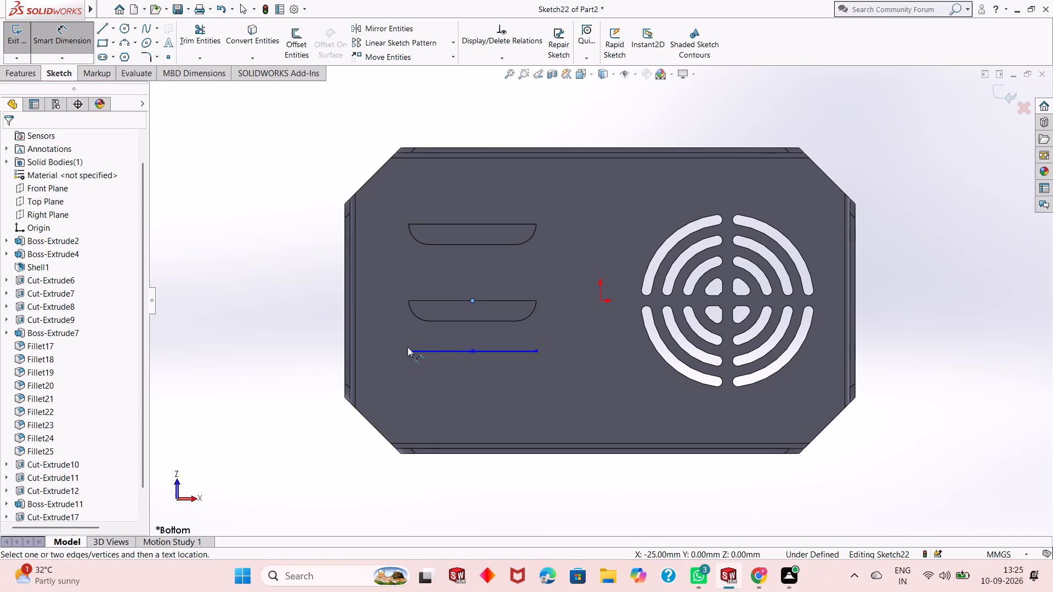
{"action": "left_click", "coordinate": [410, 350]}
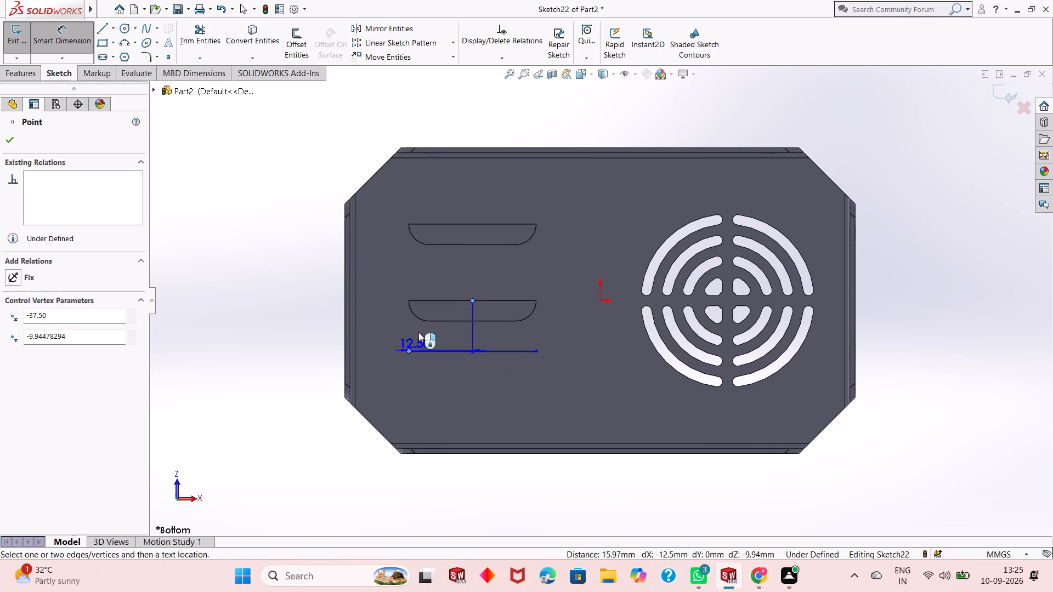
{"action": "left_click", "coordinate": [465, 255]}
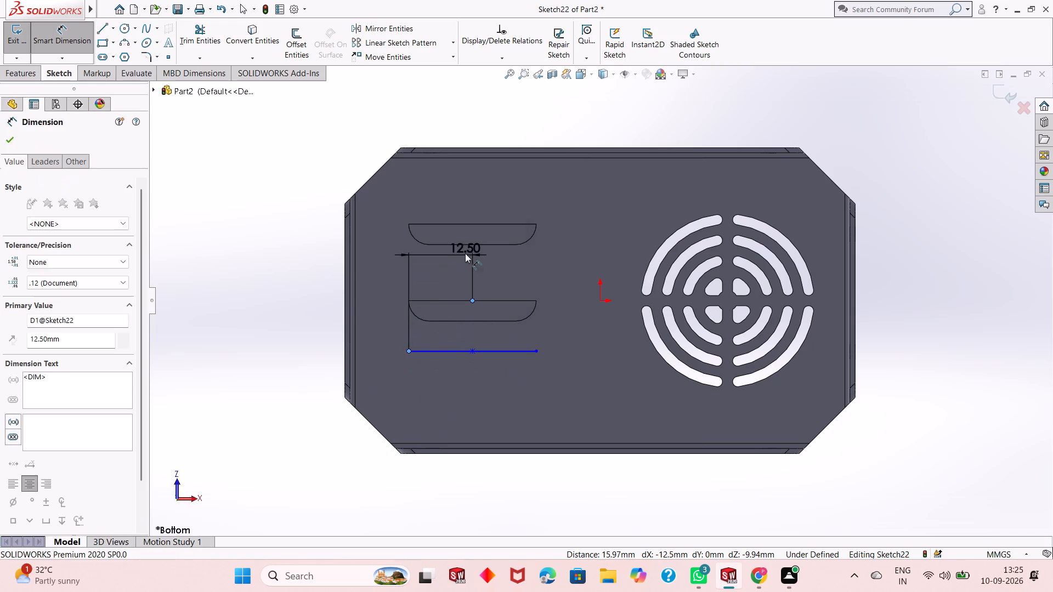
{"action": "left_click", "coordinate": [412, 236]}
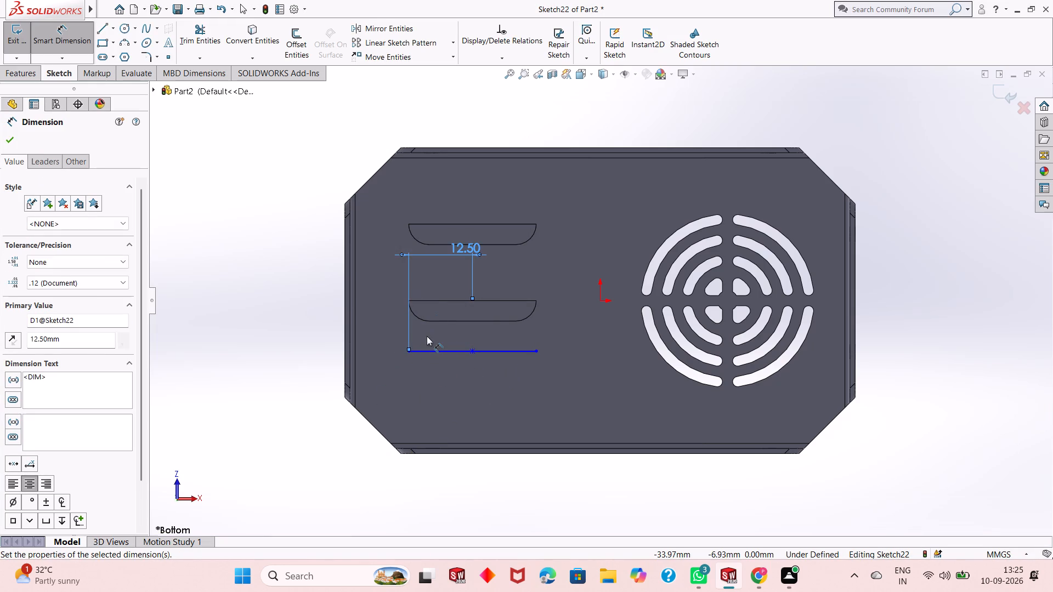
{"action": "key", "text": "Escape"}
{"action": "key", "text": "Escape"}
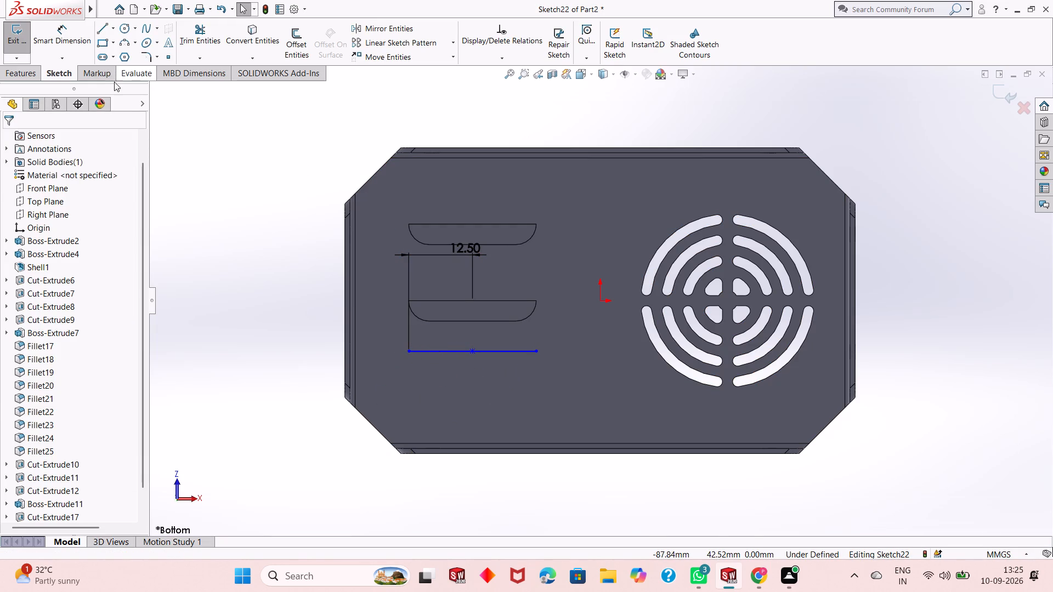
Close the line into a 25 by 4 mm rectangle by adding two 4 mm sides and a bottom edge below it.
{"action": "left_click", "coordinate": [105, 30]}
{"action": "left_click", "coordinate": [535, 354]}
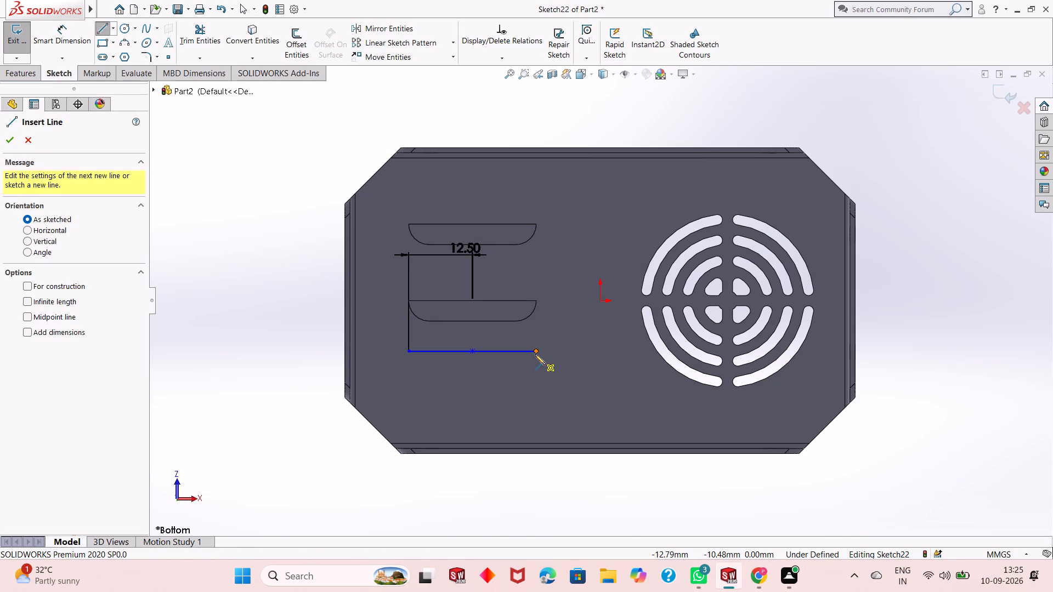
{"action": "key", "text": "4"}
{"action": "key", "text": "Return"}
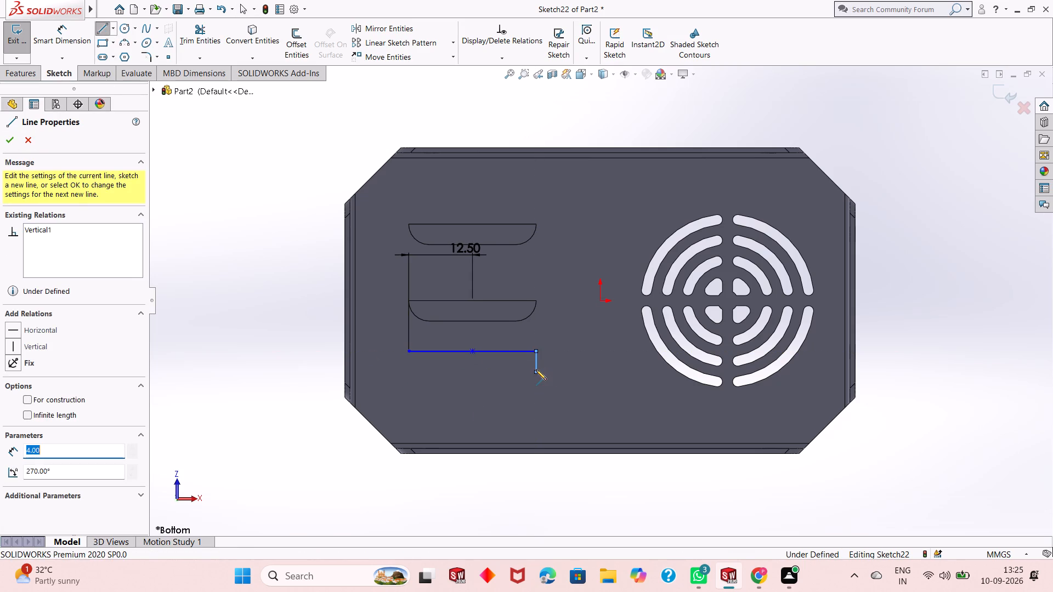
{"action": "left_click", "coordinate": [409, 371]}
{"action": "left_click", "coordinate": [407, 352]}
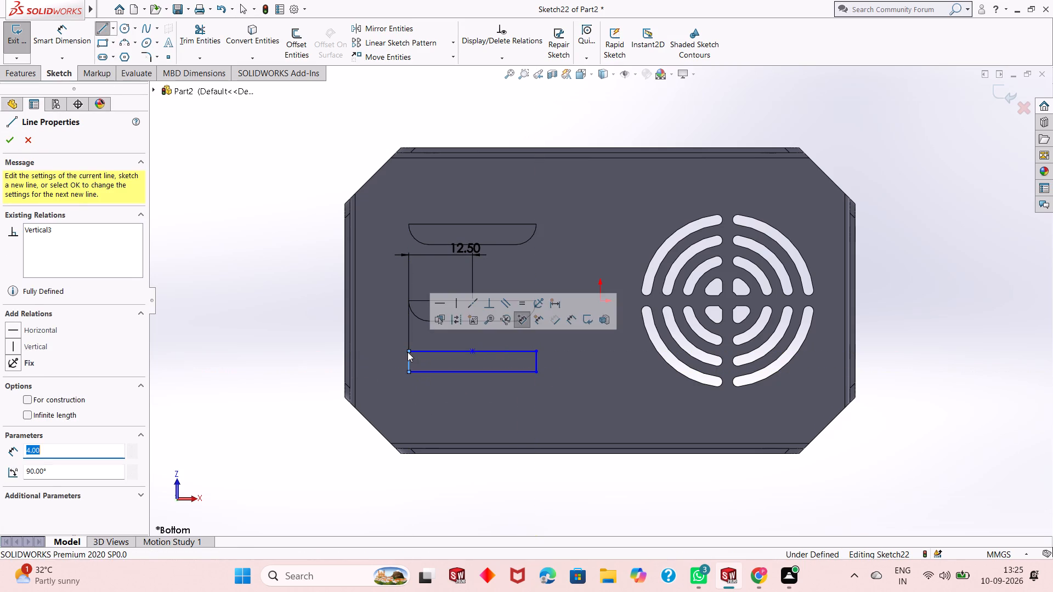
{"action": "key", "text": "Escape"}
{"action": "key", "text": "Escape"}
{"action": "key", "text": "Escape"}
{"action": "key", "text": "Escape"}
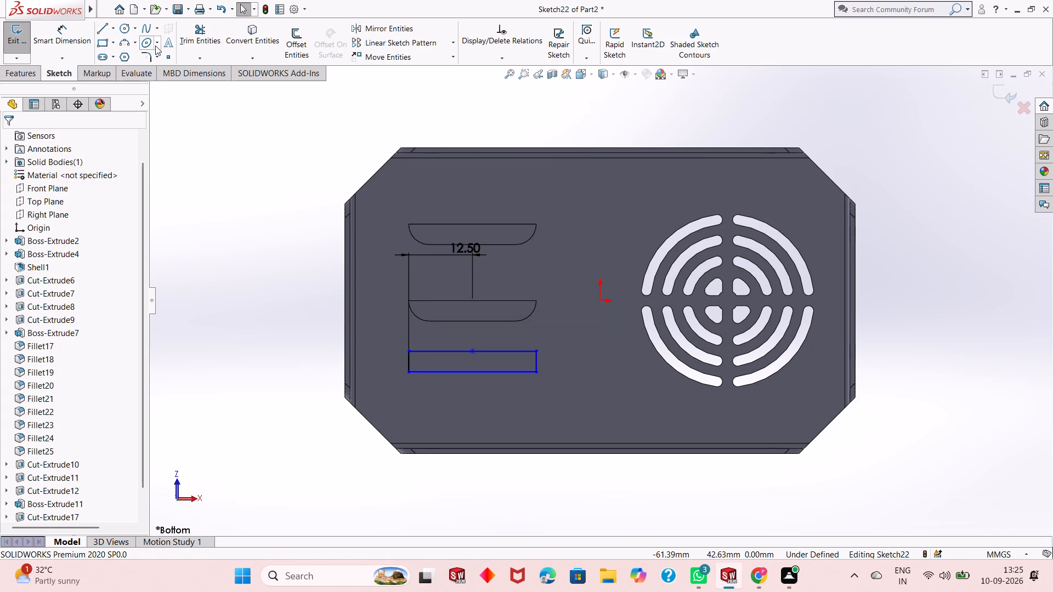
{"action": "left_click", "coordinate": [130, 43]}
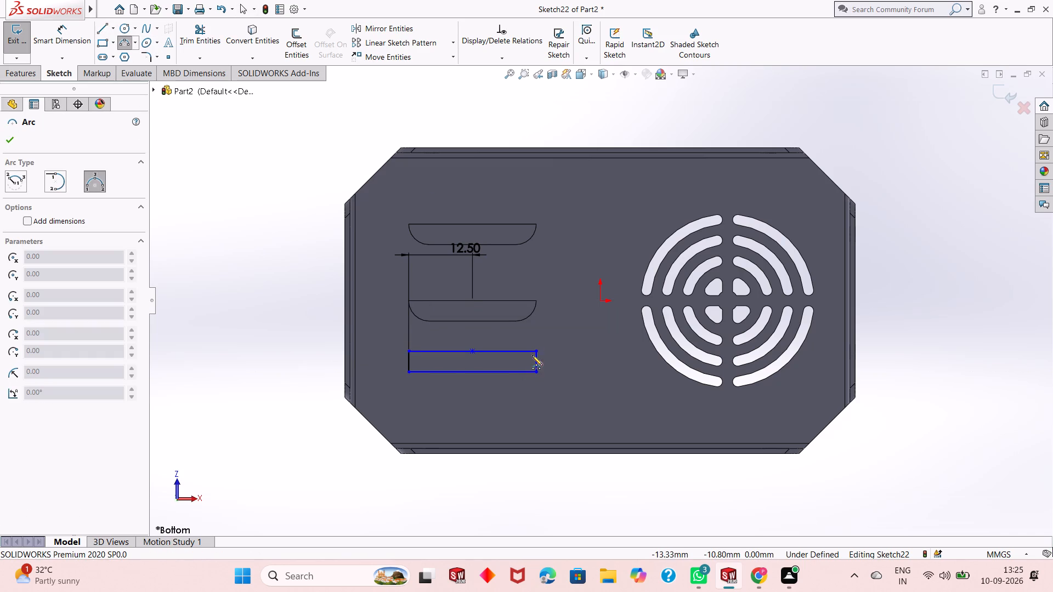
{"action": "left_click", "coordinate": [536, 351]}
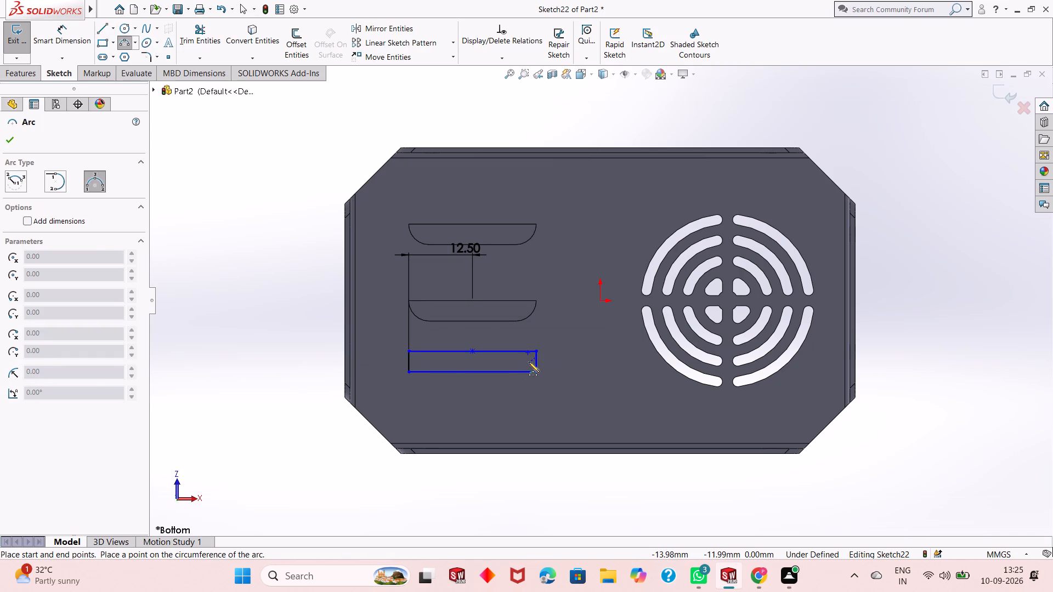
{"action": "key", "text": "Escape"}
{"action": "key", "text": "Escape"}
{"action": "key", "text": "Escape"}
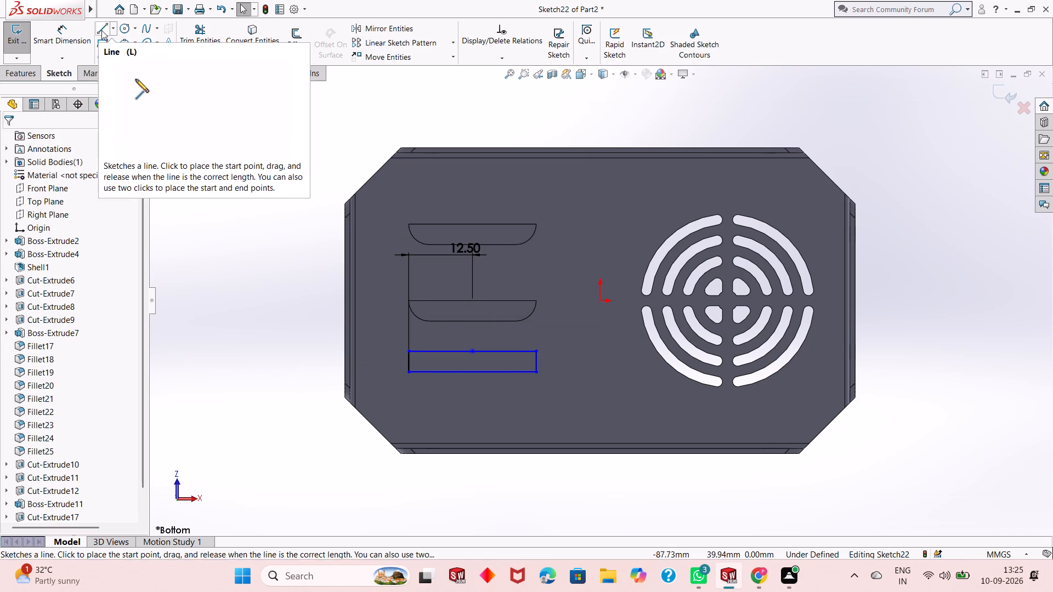
Draw two vertical lines across the rectangle, 4 mm in from each end, aligned with the arc ends of the recess above.
{"action": "left_click", "coordinate": [103, 32]}
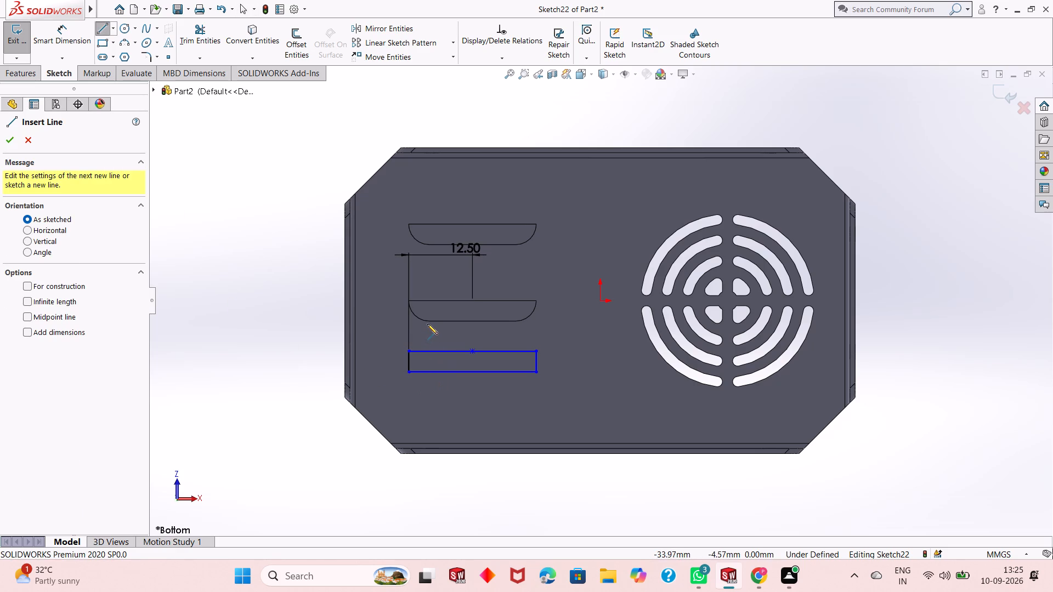
{"action": "left_click", "coordinate": [431, 352]}
{"action": "left_click", "coordinate": [430, 374]}
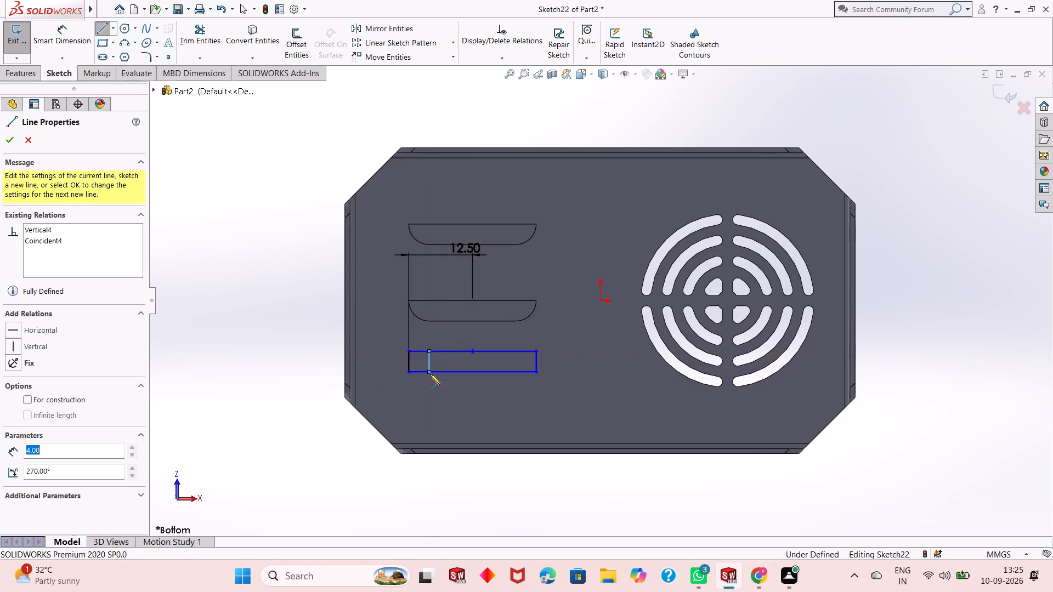
{"action": "key", "text": "Escape"}
{"action": "key", "text": "l"}
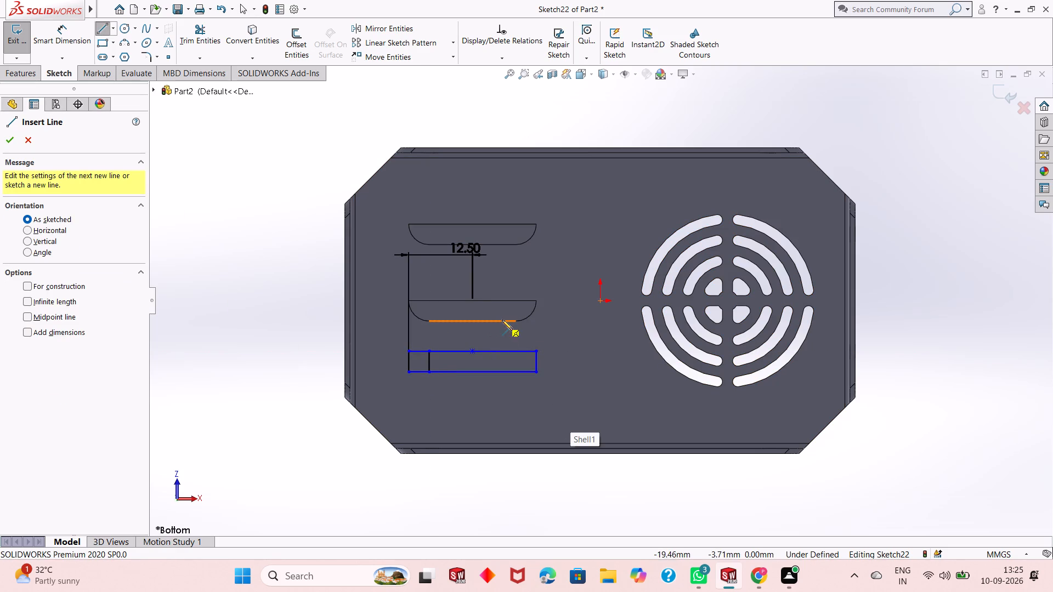
{"action": "left_click", "coordinate": [515, 350]}
{"action": "left_click", "coordinate": [516, 371]}
{"action": "key", "text": "Escape"}
{"action": "key", "text": "Escape"}
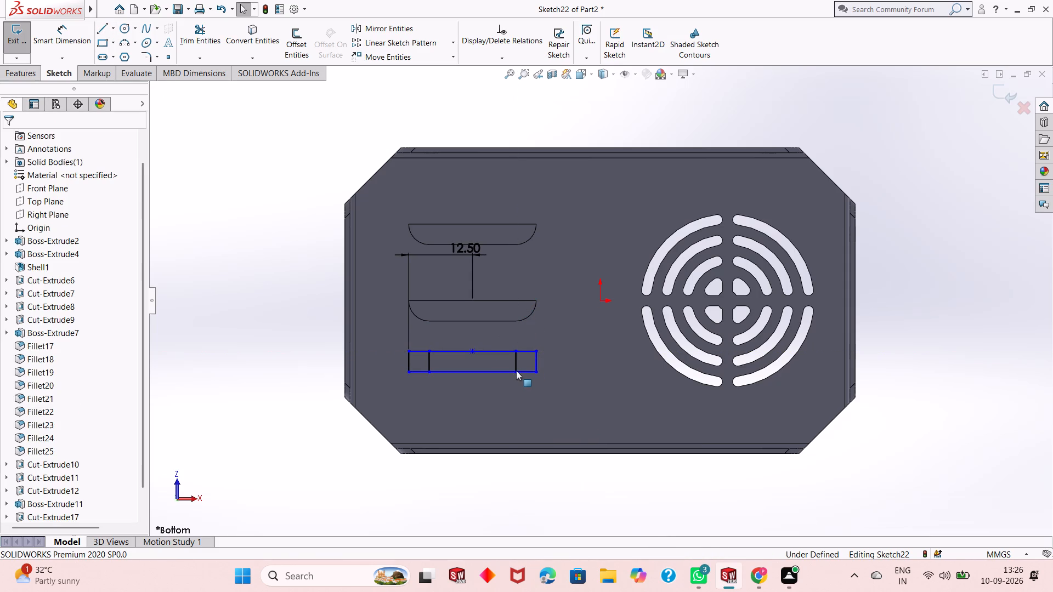
Draw 4 mm radius three-point arcs across the rectangle's two lower corners, from the top corners to the vertical lines' lower ends.
{"action": "left_click", "coordinate": [124, 41]}
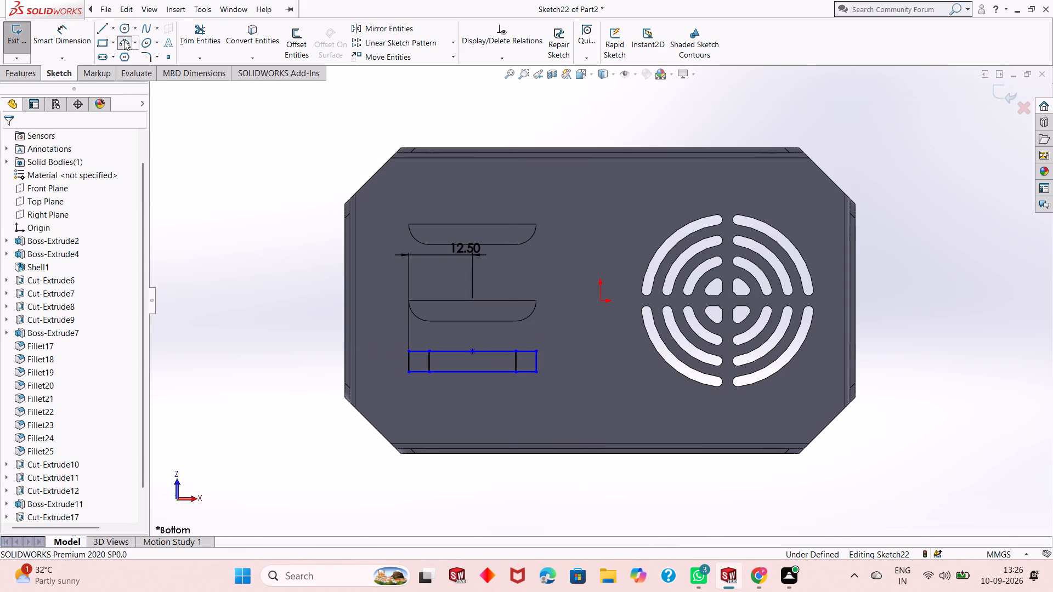
{"action": "left_click", "coordinate": [410, 353]}
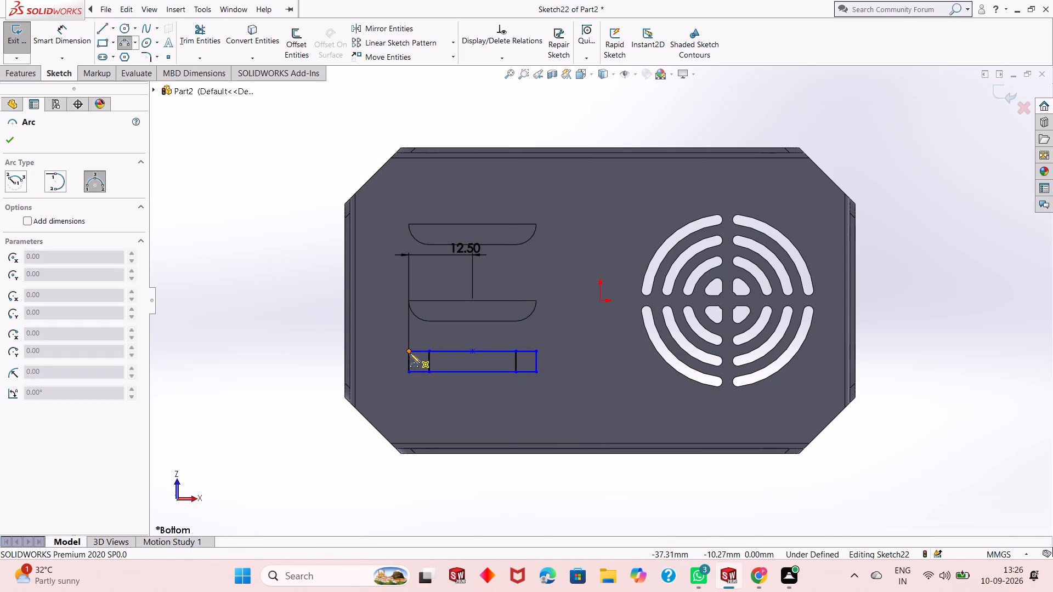
{"action": "left_click", "coordinate": [431, 373]}
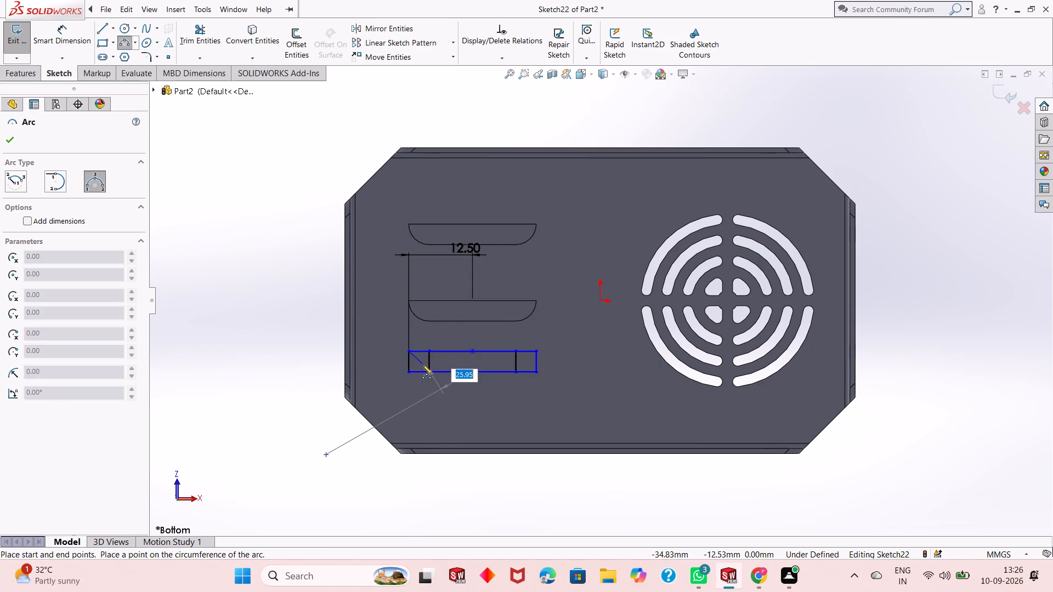
{"action": "left_click", "coordinate": [417, 366]}
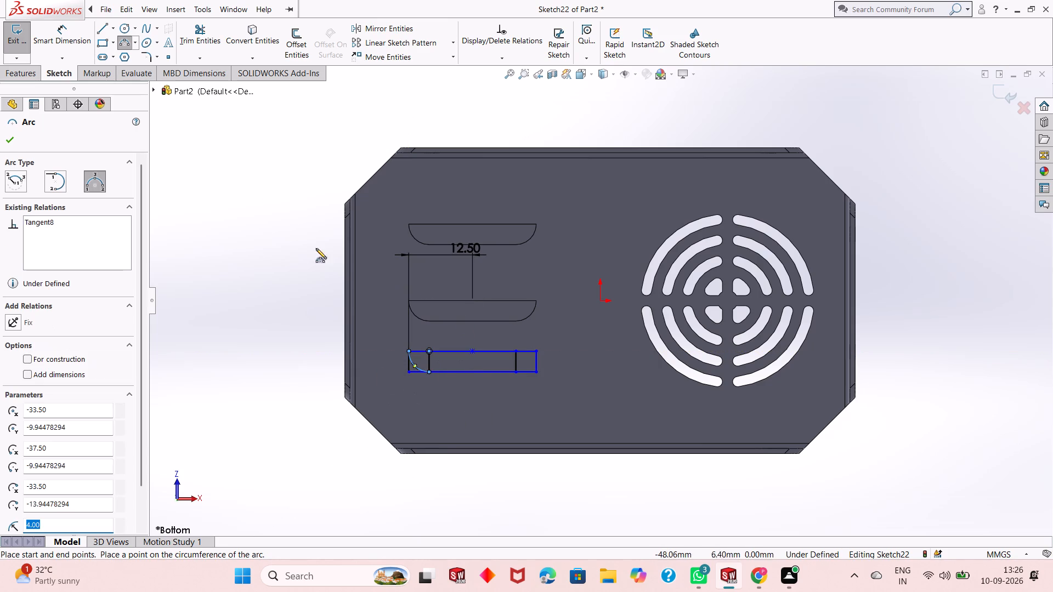
{"action": "key", "text": "Escape"}
{"action": "left_click", "coordinate": [123, 46]}
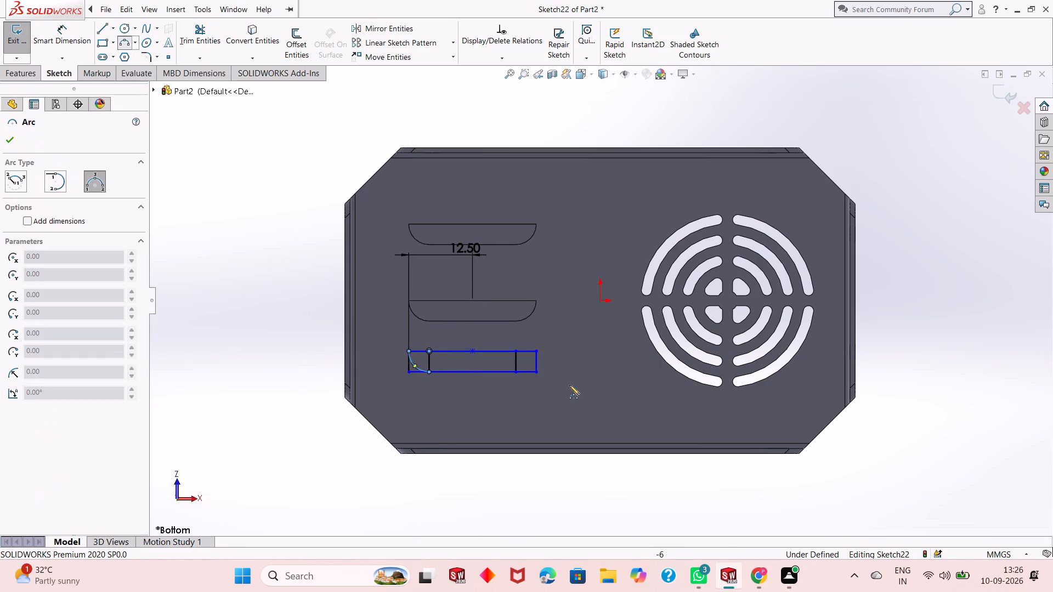
{"action": "left_click", "coordinate": [535, 354]}
{"action": "left_click", "coordinate": [518, 373]}
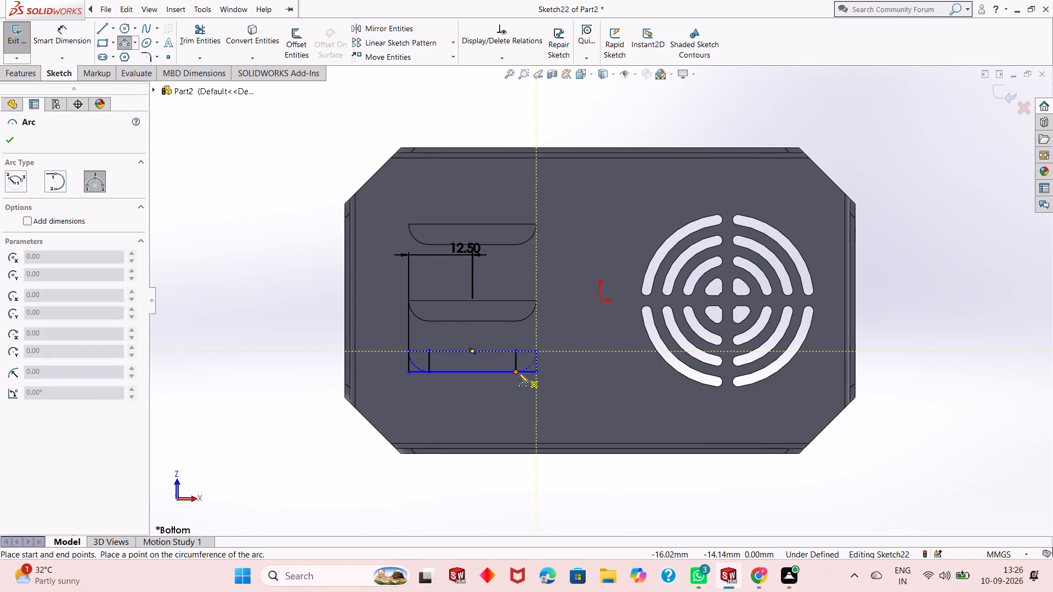
{"action": "left_click", "coordinate": [531, 366]}
{"action": "key", "text": "Escape"}
{"action": "key", "text": "Escape"}
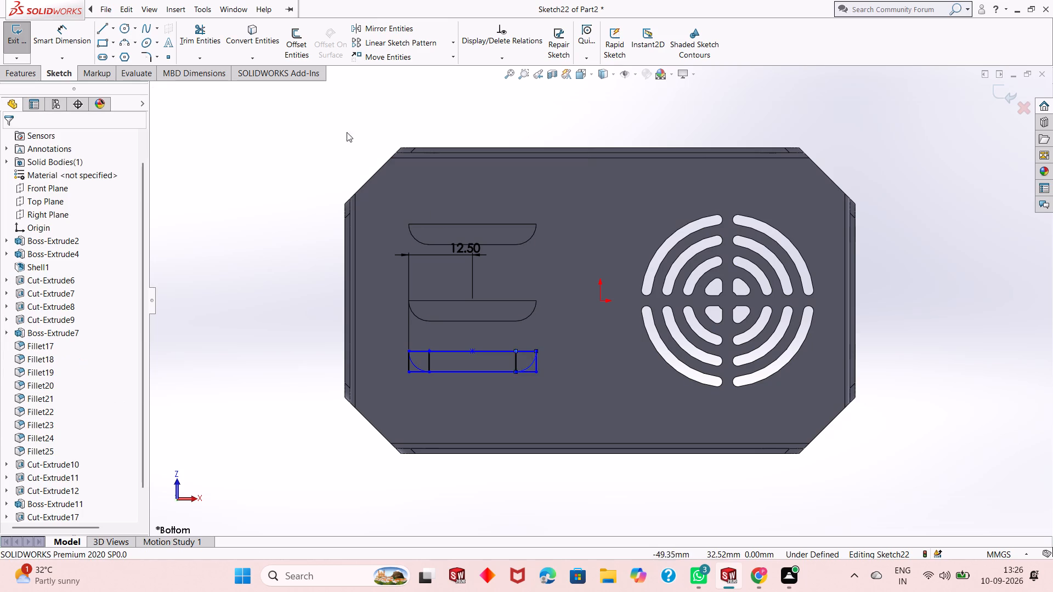
{"action": "key", "text": "Escape"}
Trim away both rectangle sides, the bottom edge stubs outside the arcs and the two inner vertical lines, leaving one rounded profile.
{"action": "left_click", "coordinate": [191, 29]}
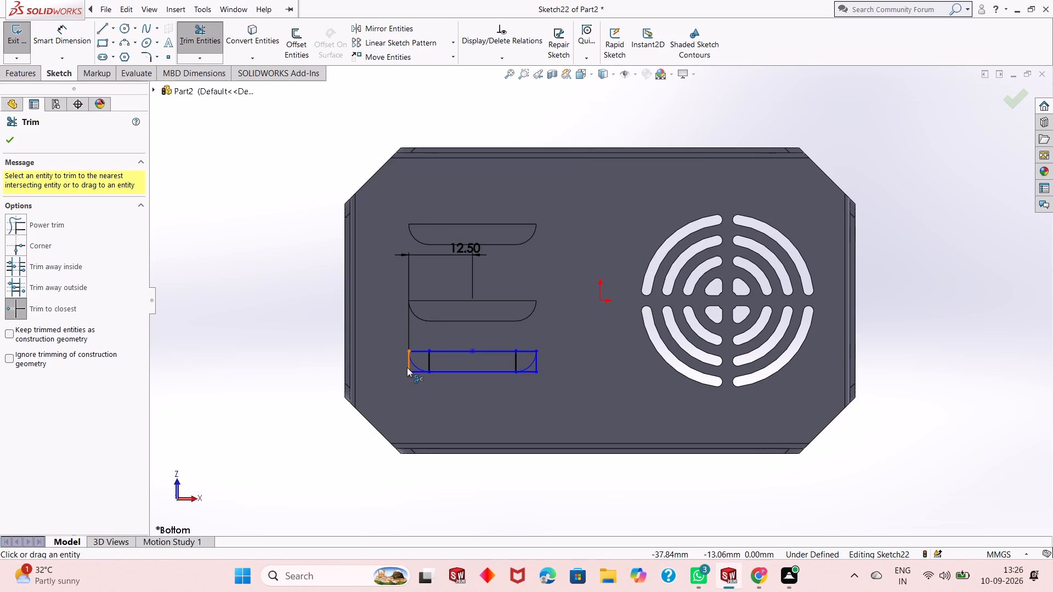
{"action": "left_click", "coordinate": [407, 367]}
{"action": "left_click", "coordinate": [418, 373]}
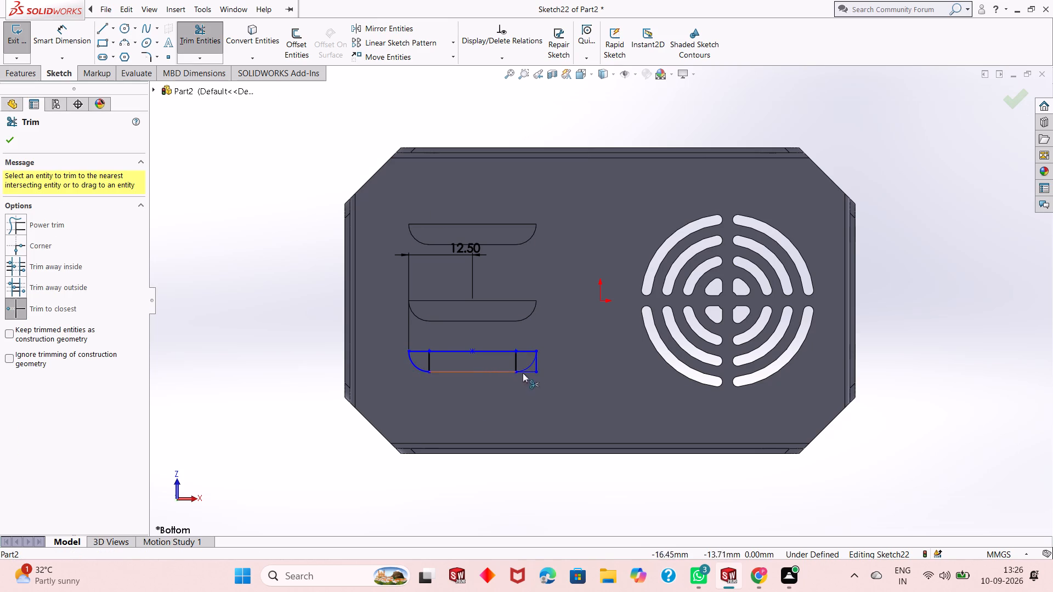
{"action": "left_click", "coordinate": [538, 371]}
{"action": "left_click", "coordinate": [530, 372]}
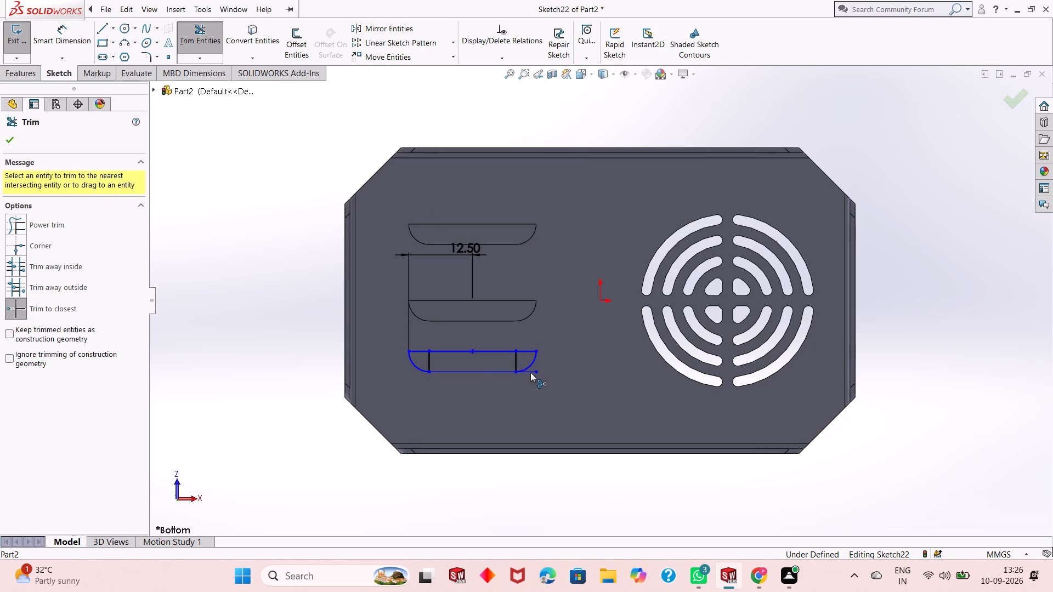
{"action": "left_click", "coordinate": [518, 363]}
{"action": "left_click", "coordinate": [430, 362]}
{"action": "key", "text": "Escape"}
{"action": "key", "text": "Escape"}
{"action": "key", "text": "Escape"}
Examine the faces and depth of the two existing recesses against the new rounded profile from an angled view.
{"action": "left_click", "coordinate": [472, 314]}
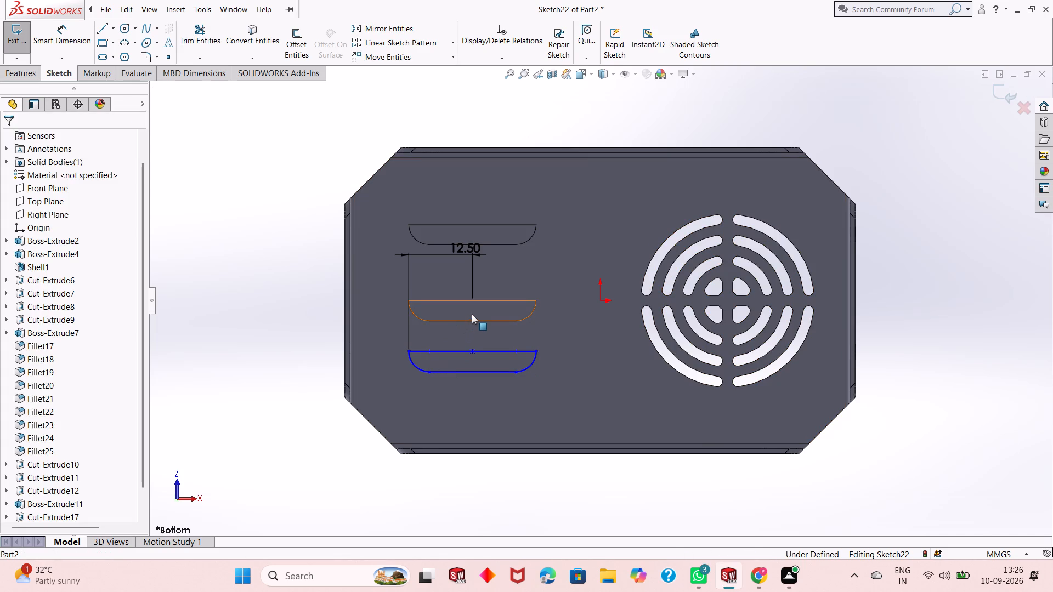
{"action": "left_click", "coordinate": [492, 231]}
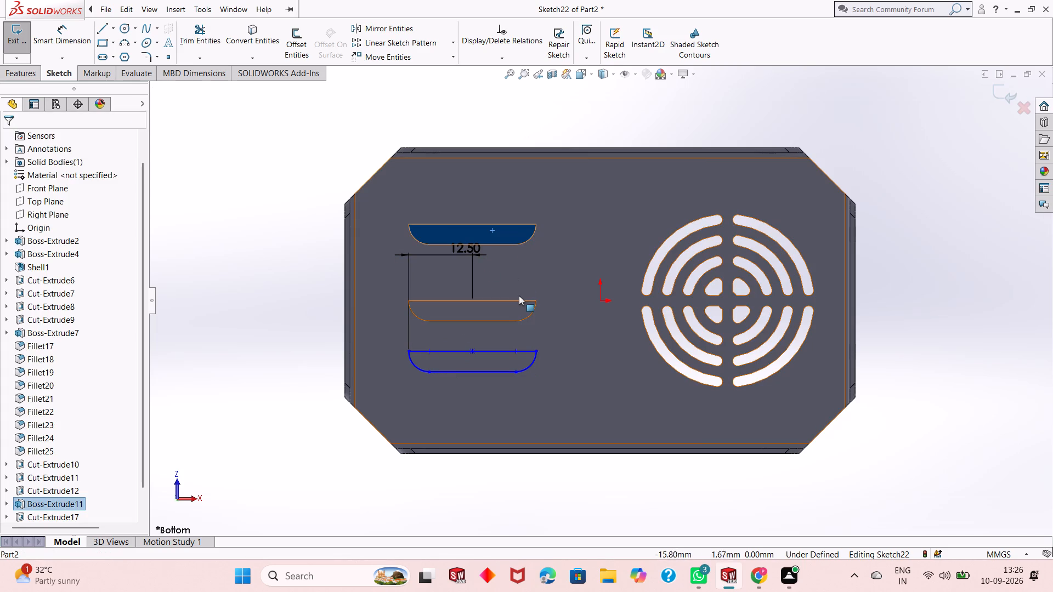
{"action": "middle_click_drag", "start_coordinate": [519, 298], "coordinate": [575, 288]}
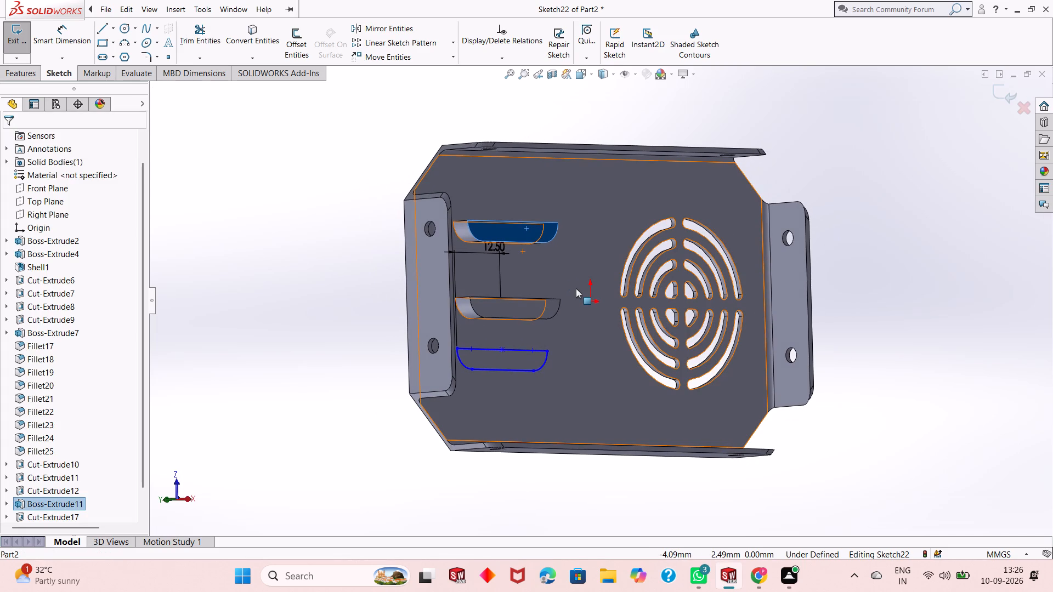
{"action": "key", "text": "Escape"}
{"action": "key", "text": "Escape"}
{"action": "left_click", "coordinate": [536, 235]}
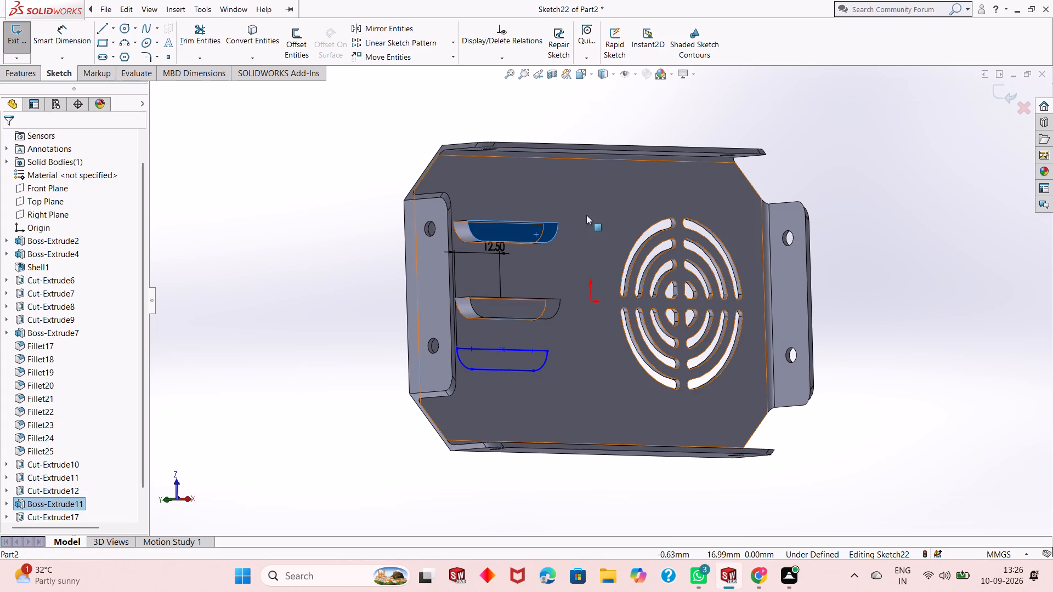
{"action": "key", "text": "Escape"}
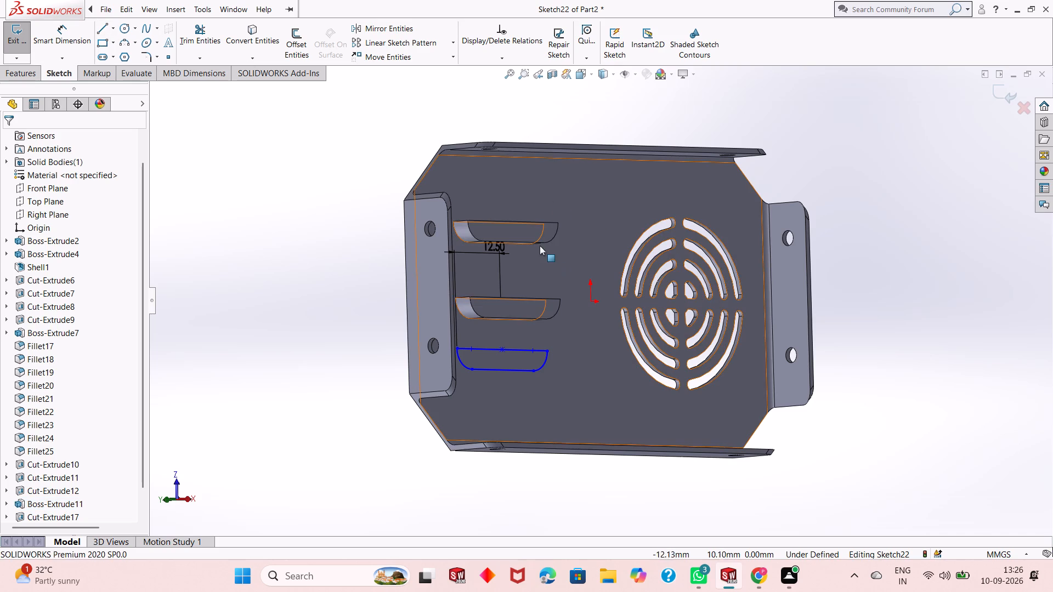
{"action": "left_click", "coordinate": [534, 240]}
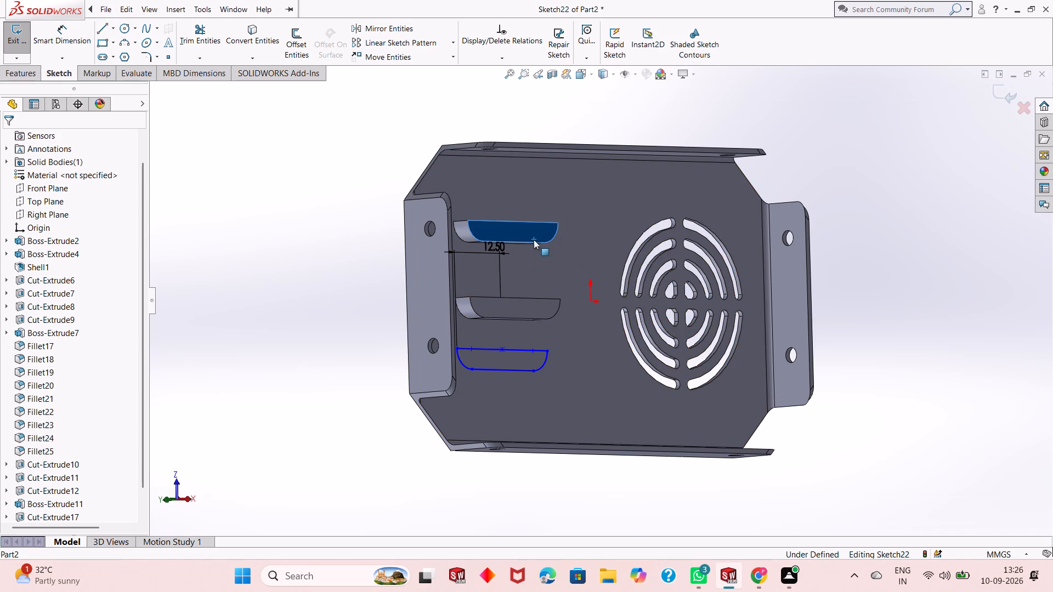
{"action": "right_click", "coordinate": [569, 232]}
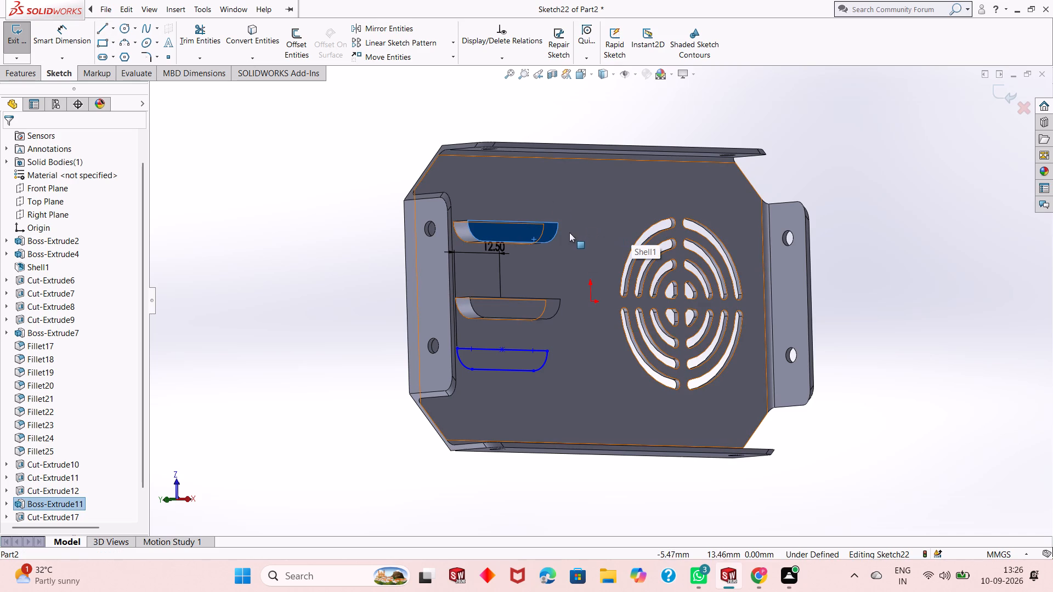
{"action": "scroll", "coordinate": [978, 339], "scroll_direction": "up", "scroll_amount": 1}
{"action": "key", "text": "Escape"}
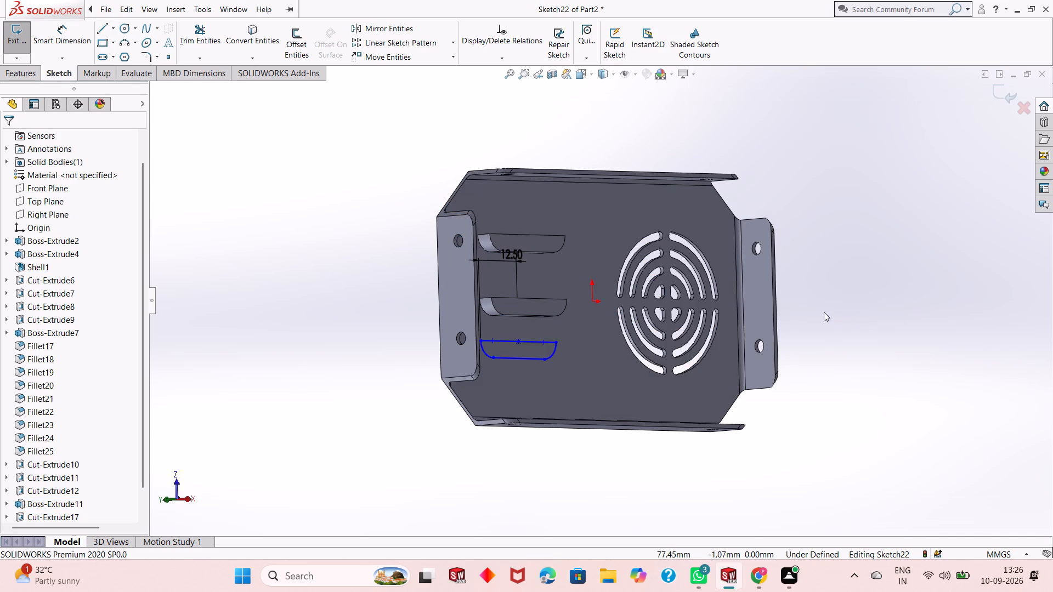
{"action": "key", "text": "Escape"}
{"action": "middle_click_drag", "start_coordinate": [551, 299], "coordinate": [552, 300]}
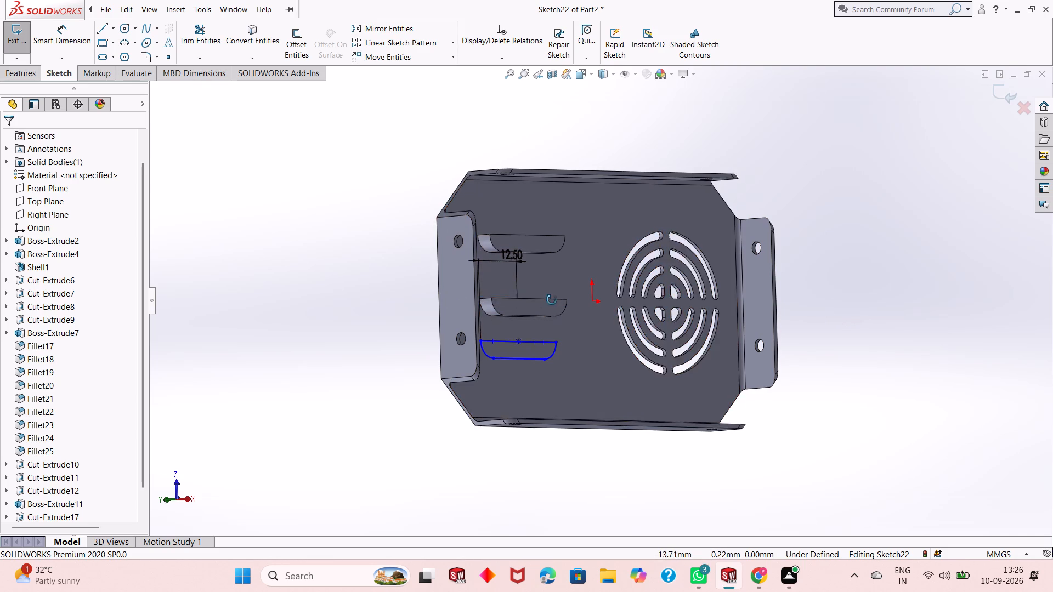
{"action": "middle_click_drag", "start_coordinate": [552, 300], "coordinate": [572, 315]}
{"action": "scroll", "coordinate": [443, 335], "scroll_direction": "up", "scroll_amount": 1}
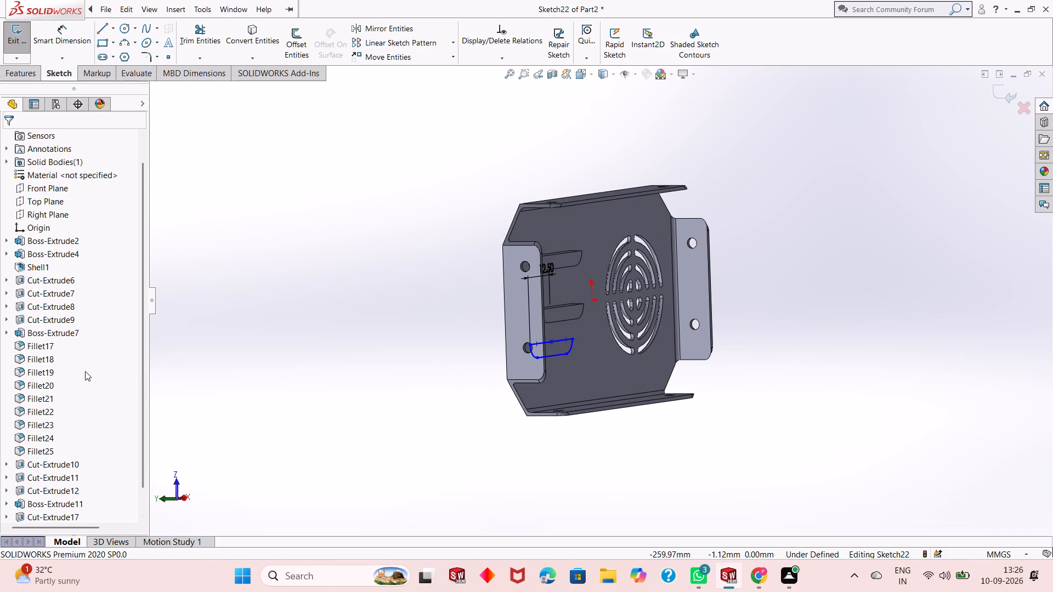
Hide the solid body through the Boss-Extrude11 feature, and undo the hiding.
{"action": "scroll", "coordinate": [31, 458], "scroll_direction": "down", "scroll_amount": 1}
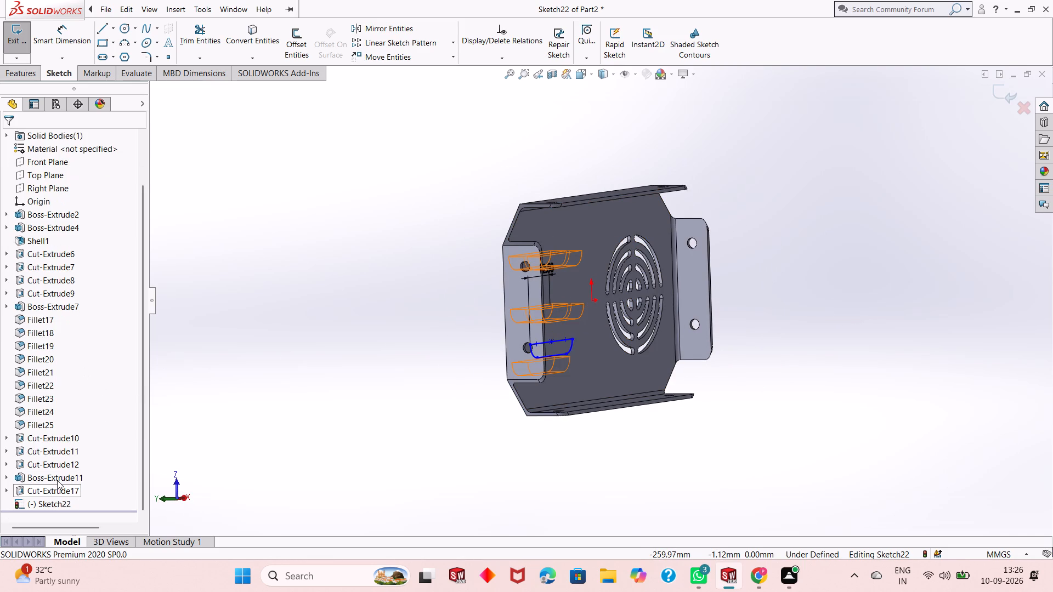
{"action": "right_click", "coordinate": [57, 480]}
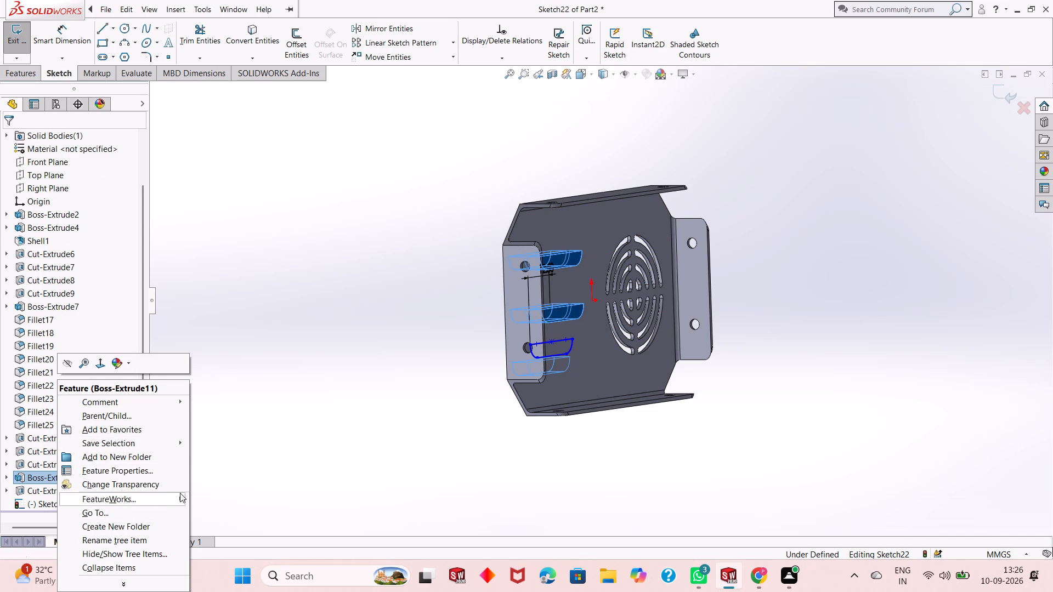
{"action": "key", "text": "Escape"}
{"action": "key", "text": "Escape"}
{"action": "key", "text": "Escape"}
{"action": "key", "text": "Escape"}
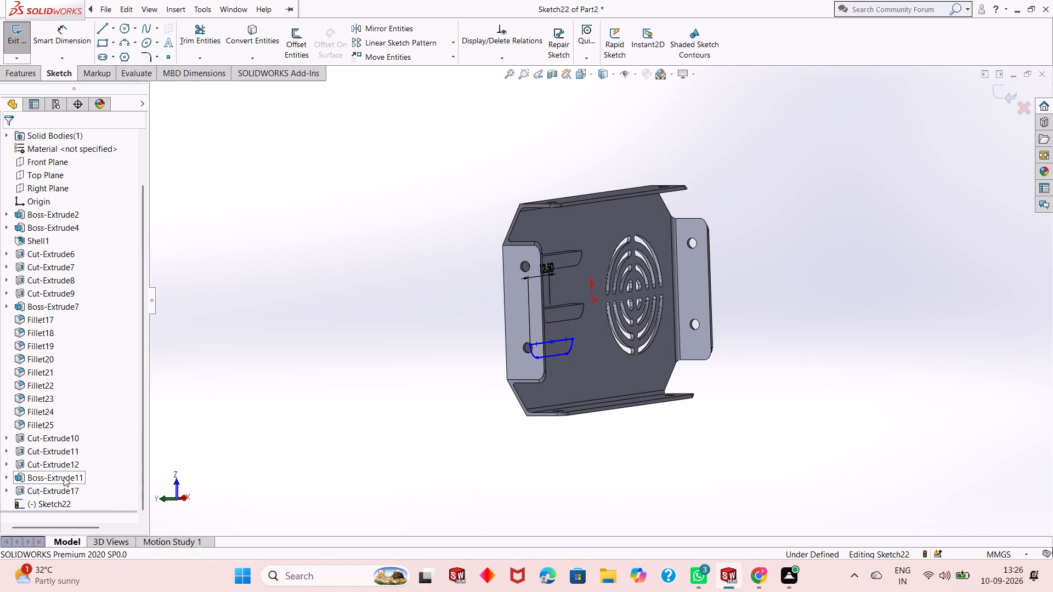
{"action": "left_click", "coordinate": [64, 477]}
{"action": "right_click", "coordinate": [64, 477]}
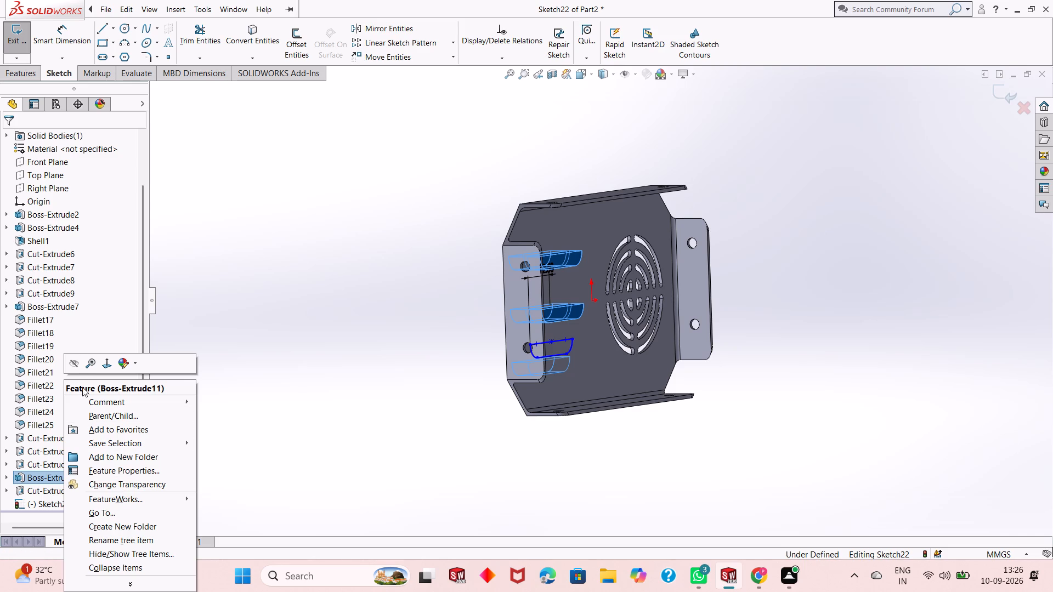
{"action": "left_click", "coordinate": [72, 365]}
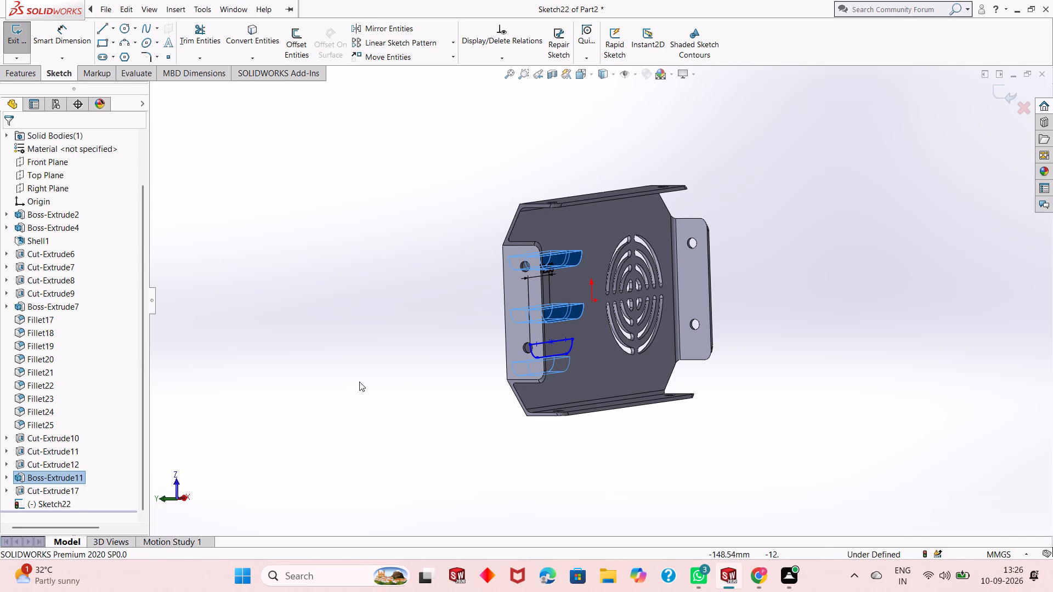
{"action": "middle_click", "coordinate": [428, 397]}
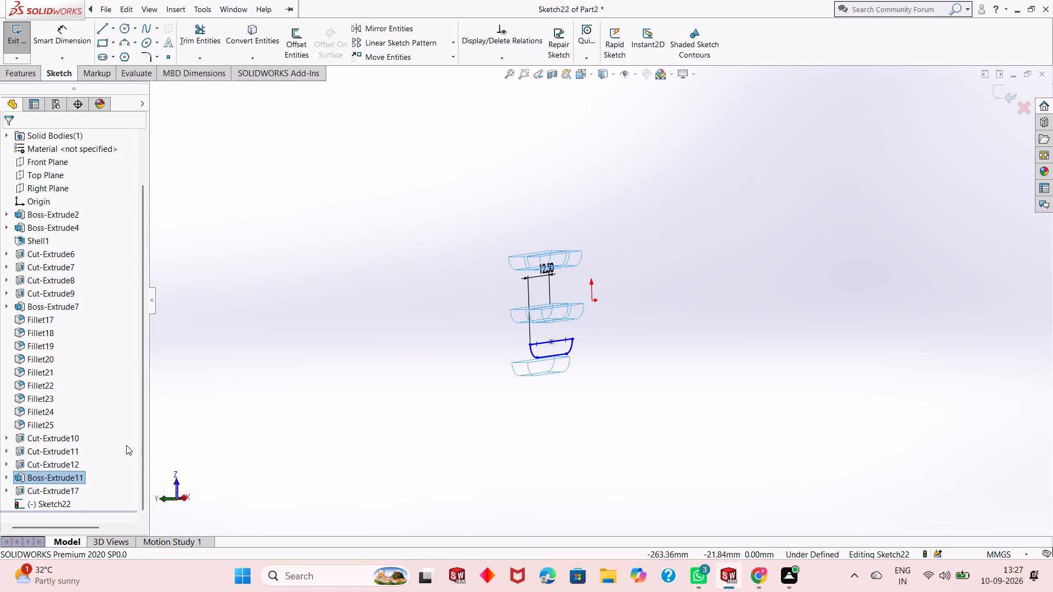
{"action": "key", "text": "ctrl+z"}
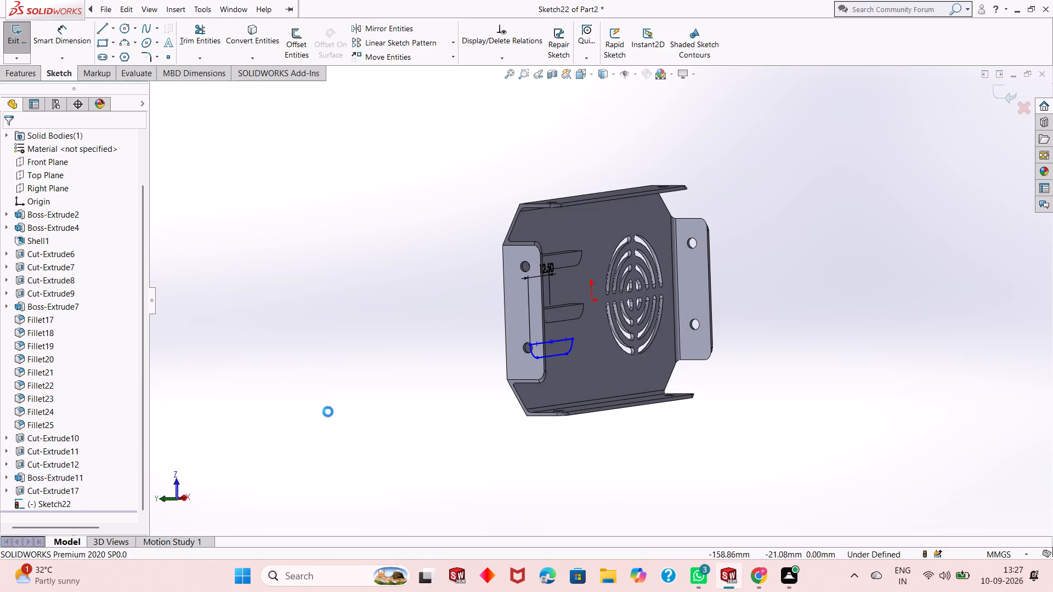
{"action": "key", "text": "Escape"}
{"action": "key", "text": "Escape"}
Finish and exit the sketch containing the third rounded profile.
{"action": "middle_click_drag", "start_coordinate": [613, 329], "coordinate": [608, 329]}
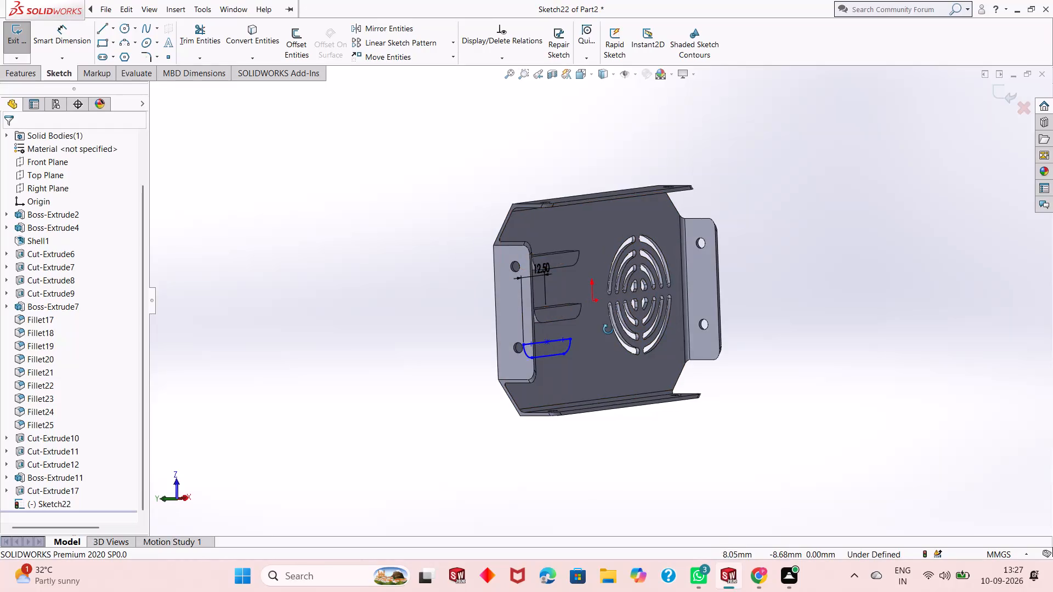
{"action": "middle_click_drag", "start_coordinate": [608, 329], "coordinate": [534, 348]}
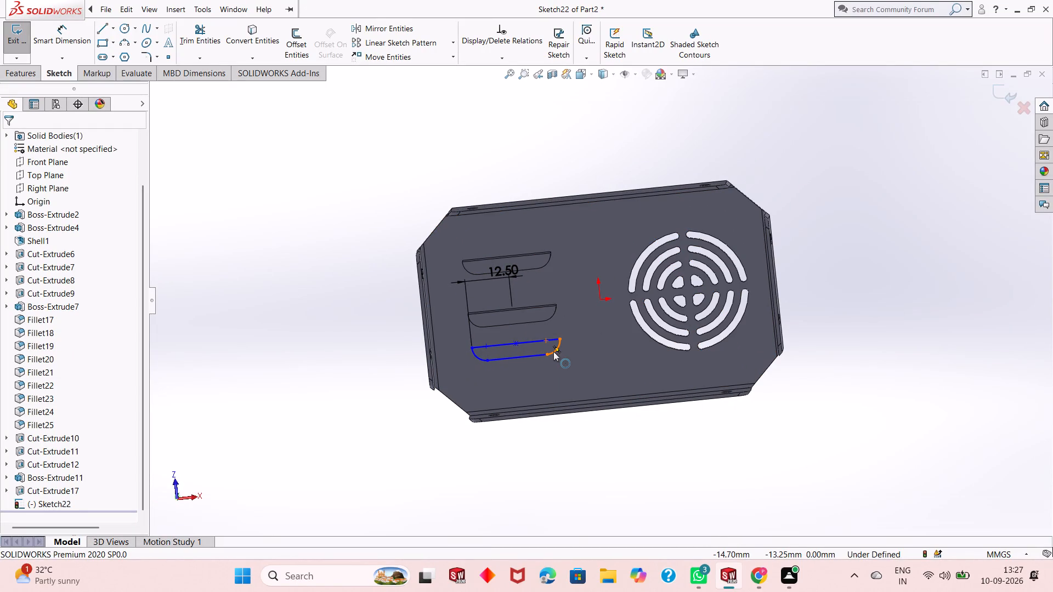
{"action": "left_click", "coordinate": [1003, 95]}
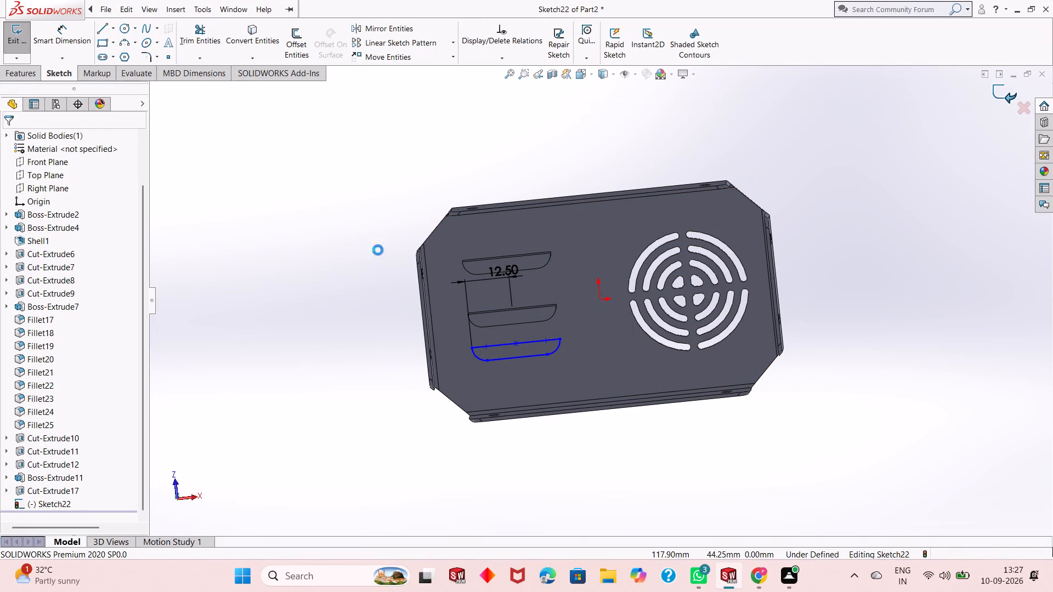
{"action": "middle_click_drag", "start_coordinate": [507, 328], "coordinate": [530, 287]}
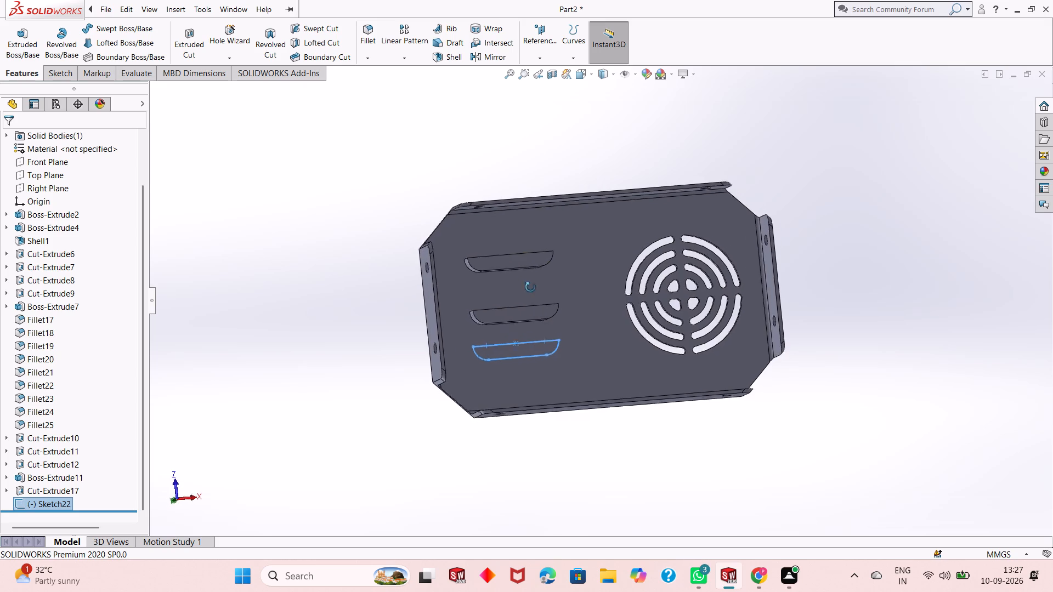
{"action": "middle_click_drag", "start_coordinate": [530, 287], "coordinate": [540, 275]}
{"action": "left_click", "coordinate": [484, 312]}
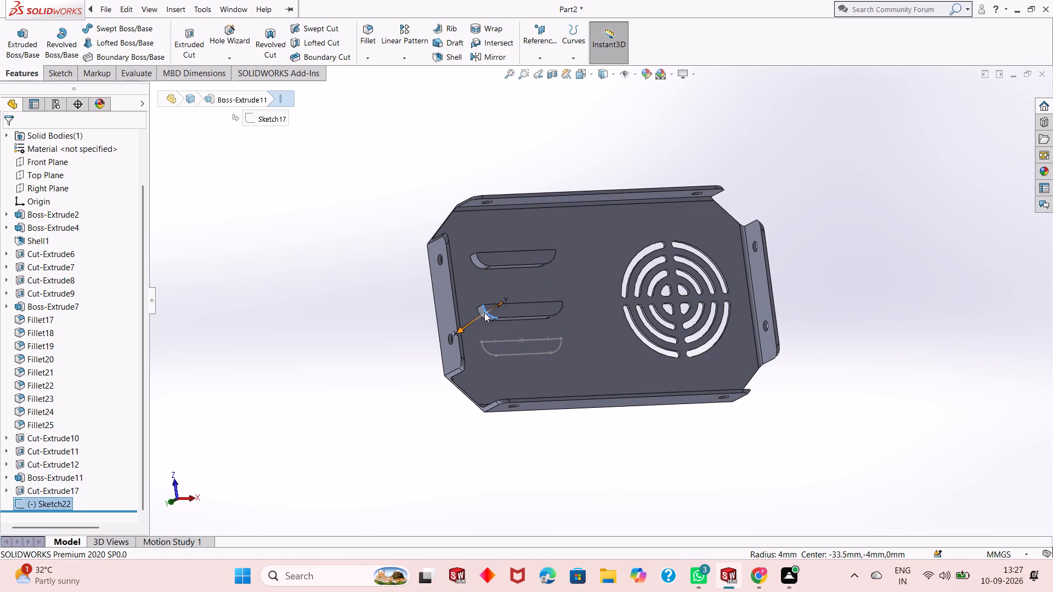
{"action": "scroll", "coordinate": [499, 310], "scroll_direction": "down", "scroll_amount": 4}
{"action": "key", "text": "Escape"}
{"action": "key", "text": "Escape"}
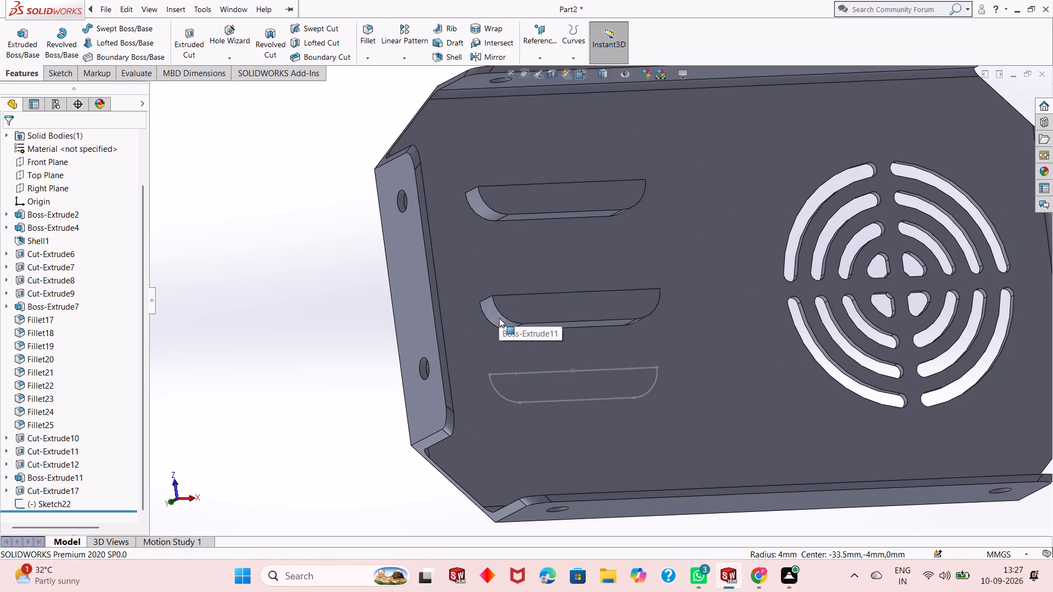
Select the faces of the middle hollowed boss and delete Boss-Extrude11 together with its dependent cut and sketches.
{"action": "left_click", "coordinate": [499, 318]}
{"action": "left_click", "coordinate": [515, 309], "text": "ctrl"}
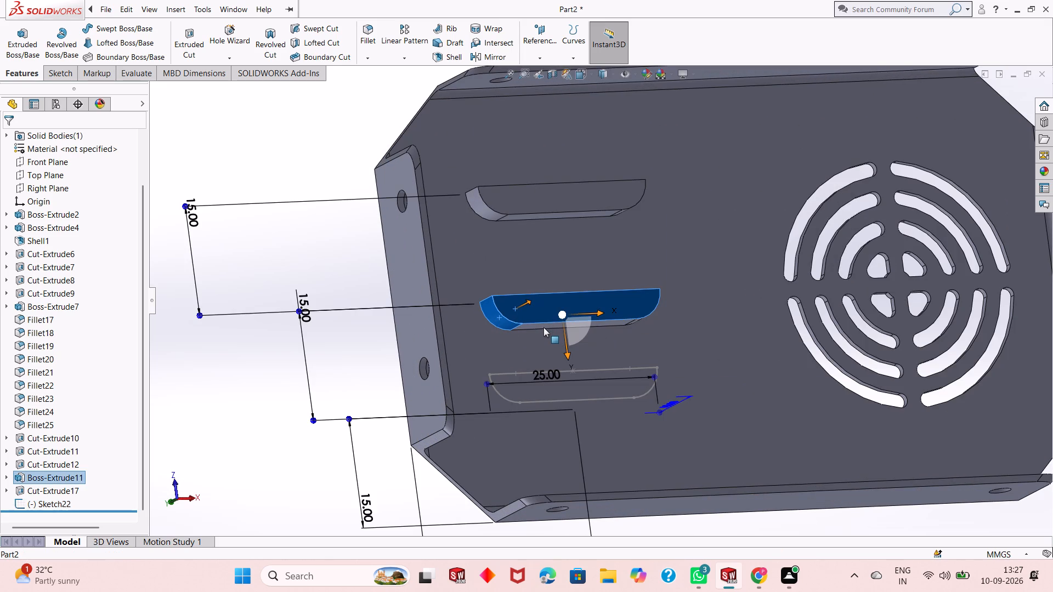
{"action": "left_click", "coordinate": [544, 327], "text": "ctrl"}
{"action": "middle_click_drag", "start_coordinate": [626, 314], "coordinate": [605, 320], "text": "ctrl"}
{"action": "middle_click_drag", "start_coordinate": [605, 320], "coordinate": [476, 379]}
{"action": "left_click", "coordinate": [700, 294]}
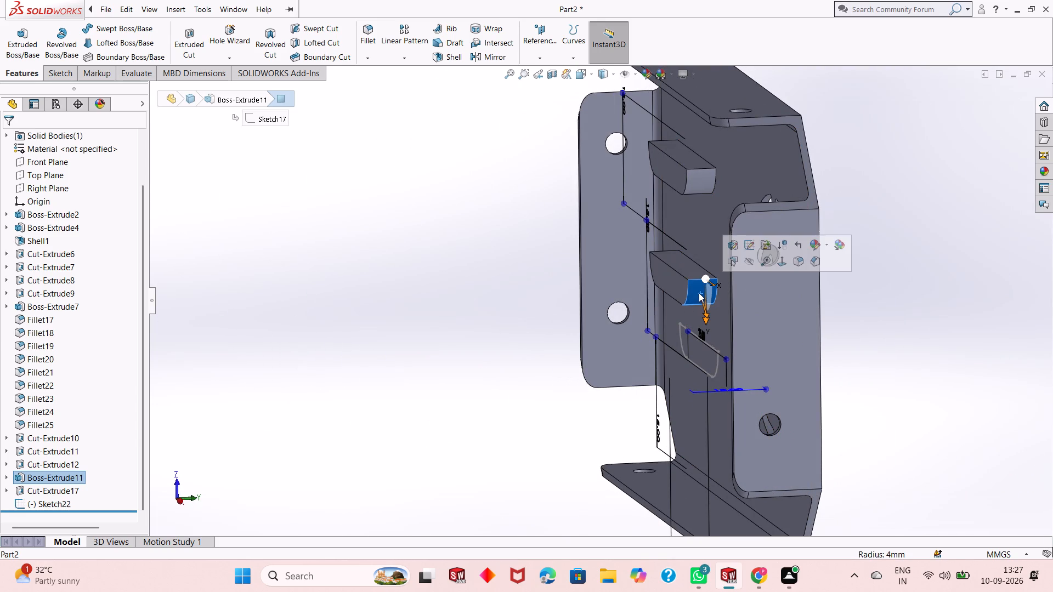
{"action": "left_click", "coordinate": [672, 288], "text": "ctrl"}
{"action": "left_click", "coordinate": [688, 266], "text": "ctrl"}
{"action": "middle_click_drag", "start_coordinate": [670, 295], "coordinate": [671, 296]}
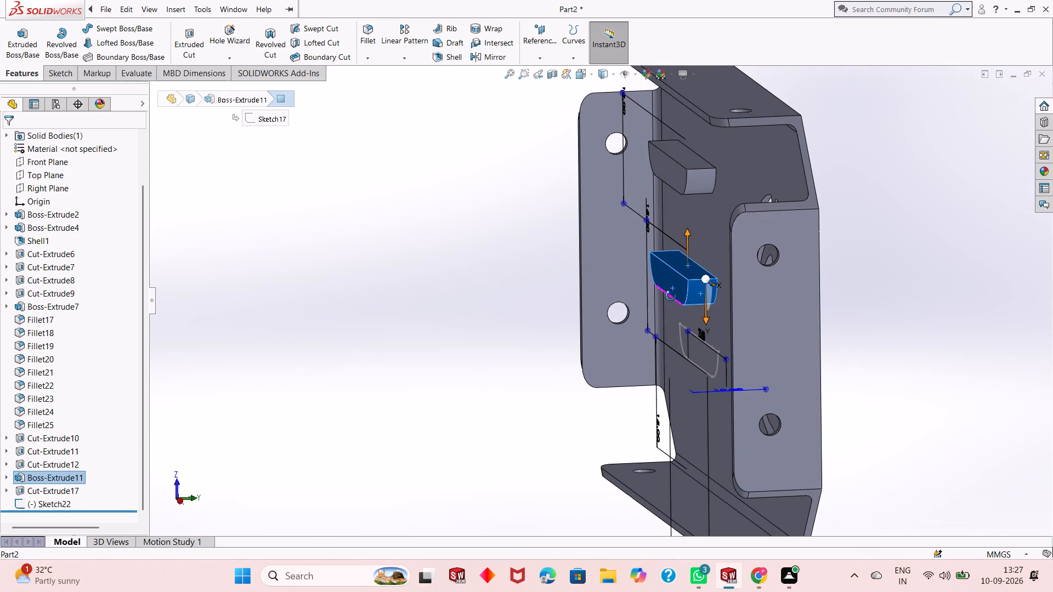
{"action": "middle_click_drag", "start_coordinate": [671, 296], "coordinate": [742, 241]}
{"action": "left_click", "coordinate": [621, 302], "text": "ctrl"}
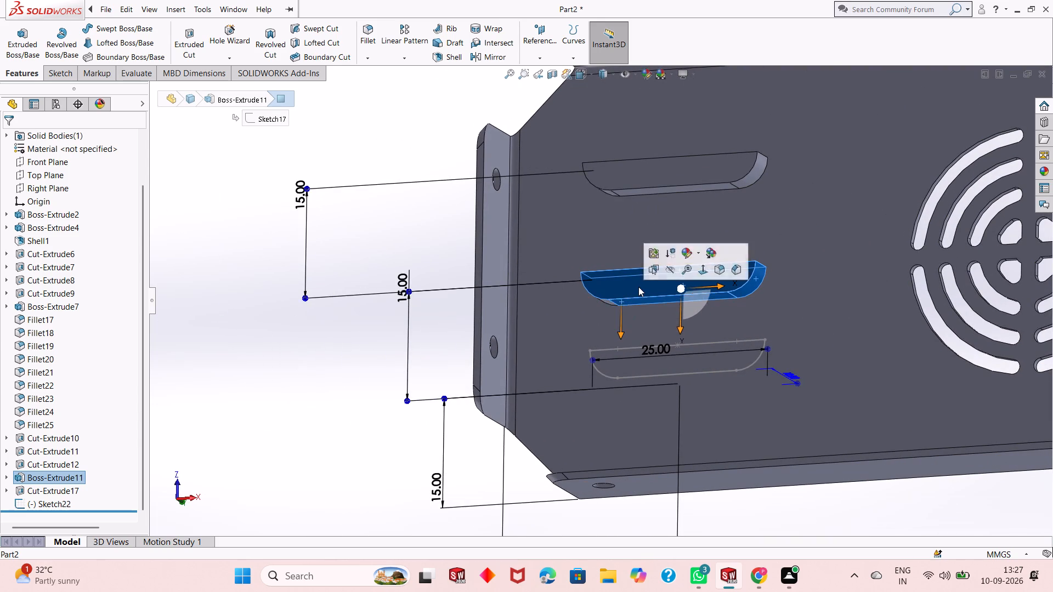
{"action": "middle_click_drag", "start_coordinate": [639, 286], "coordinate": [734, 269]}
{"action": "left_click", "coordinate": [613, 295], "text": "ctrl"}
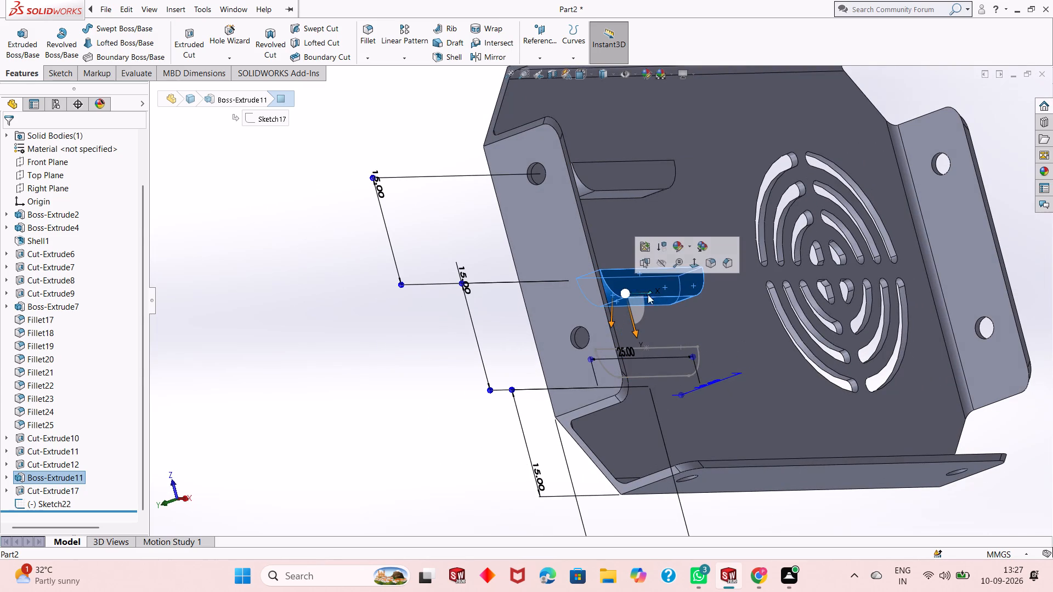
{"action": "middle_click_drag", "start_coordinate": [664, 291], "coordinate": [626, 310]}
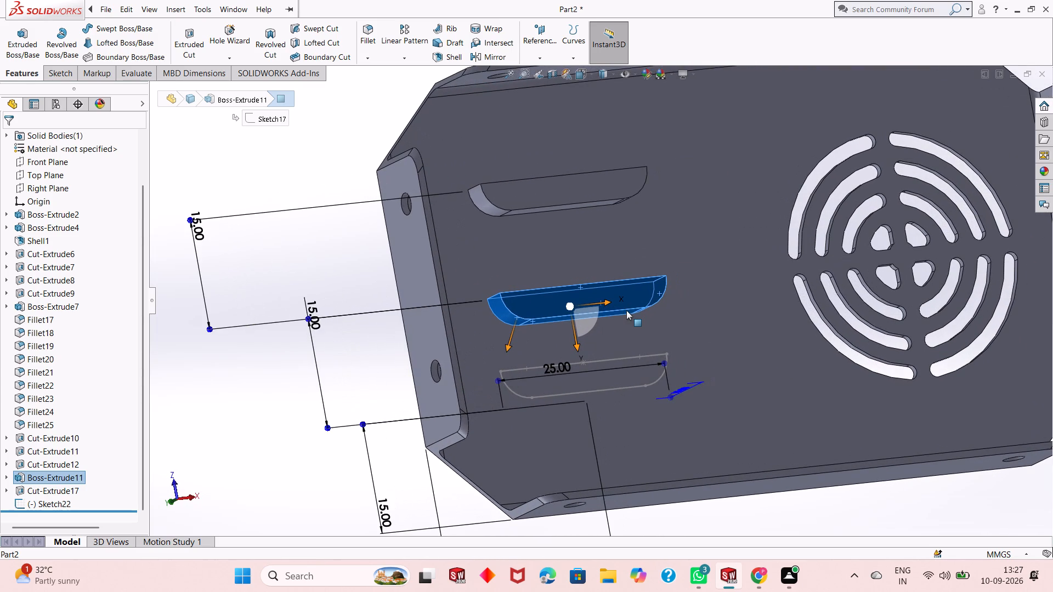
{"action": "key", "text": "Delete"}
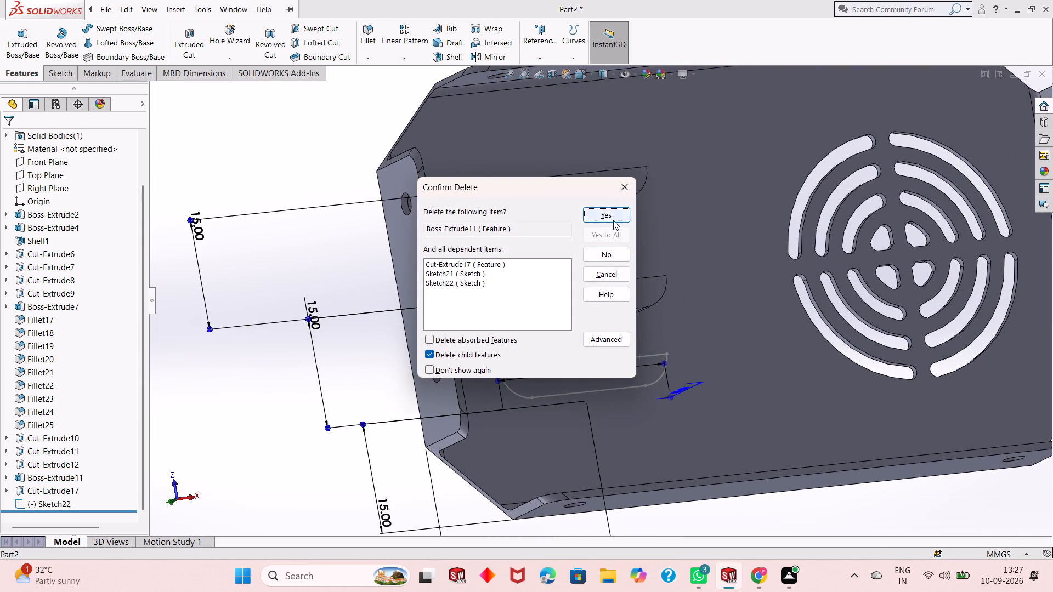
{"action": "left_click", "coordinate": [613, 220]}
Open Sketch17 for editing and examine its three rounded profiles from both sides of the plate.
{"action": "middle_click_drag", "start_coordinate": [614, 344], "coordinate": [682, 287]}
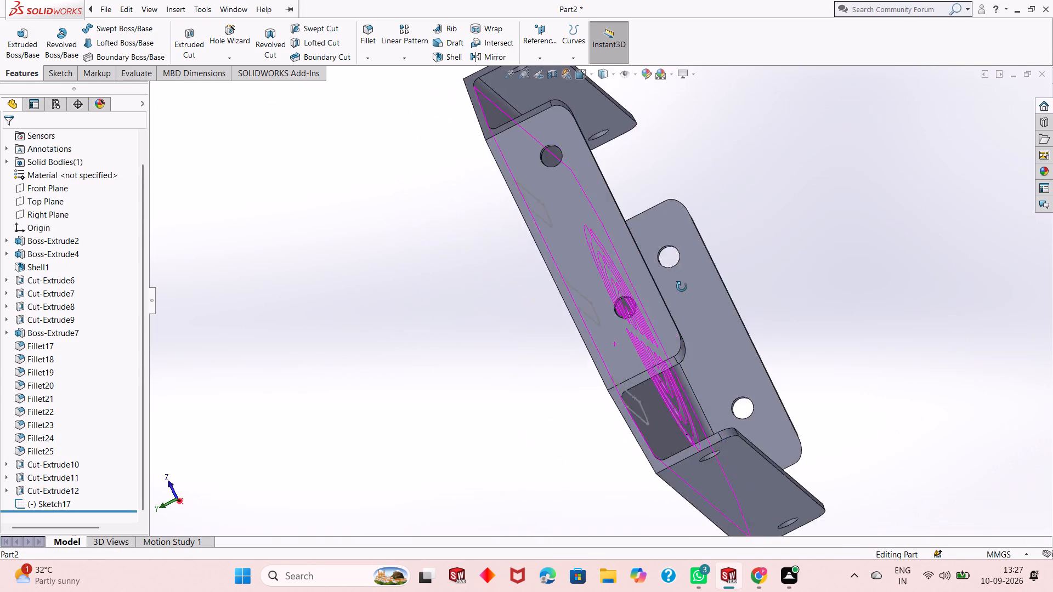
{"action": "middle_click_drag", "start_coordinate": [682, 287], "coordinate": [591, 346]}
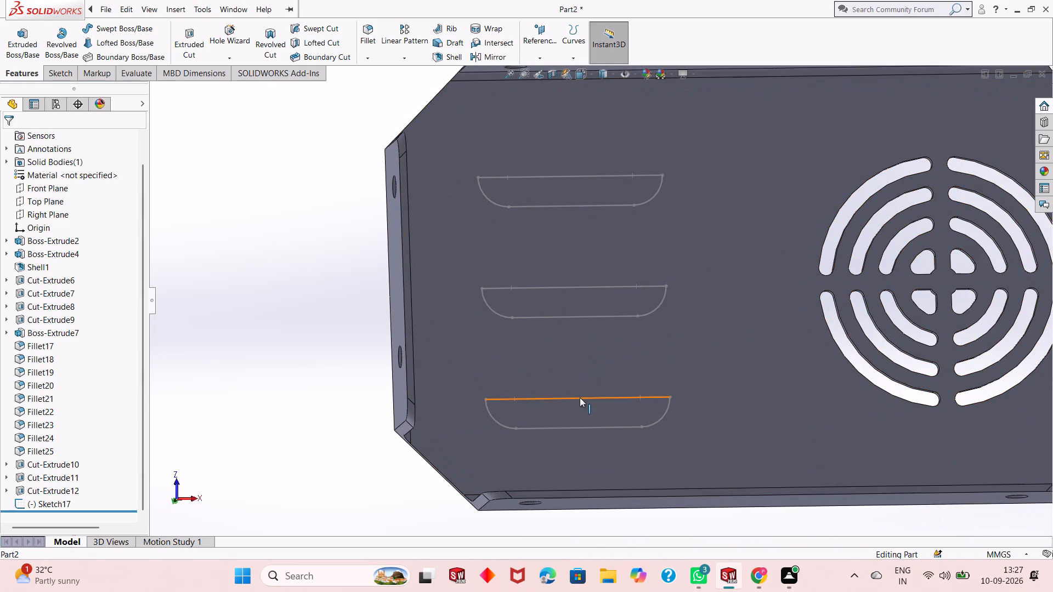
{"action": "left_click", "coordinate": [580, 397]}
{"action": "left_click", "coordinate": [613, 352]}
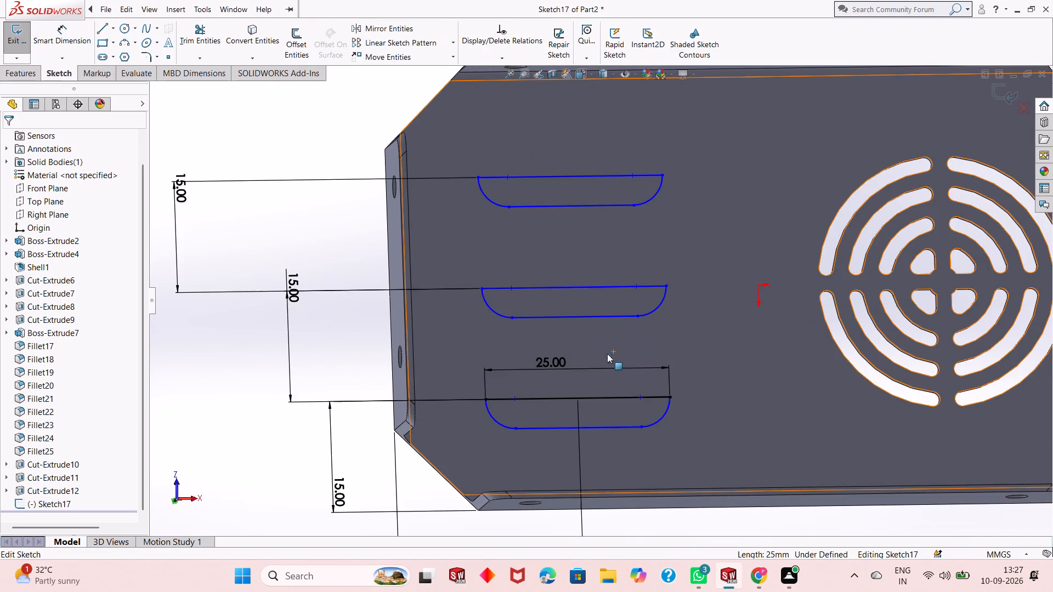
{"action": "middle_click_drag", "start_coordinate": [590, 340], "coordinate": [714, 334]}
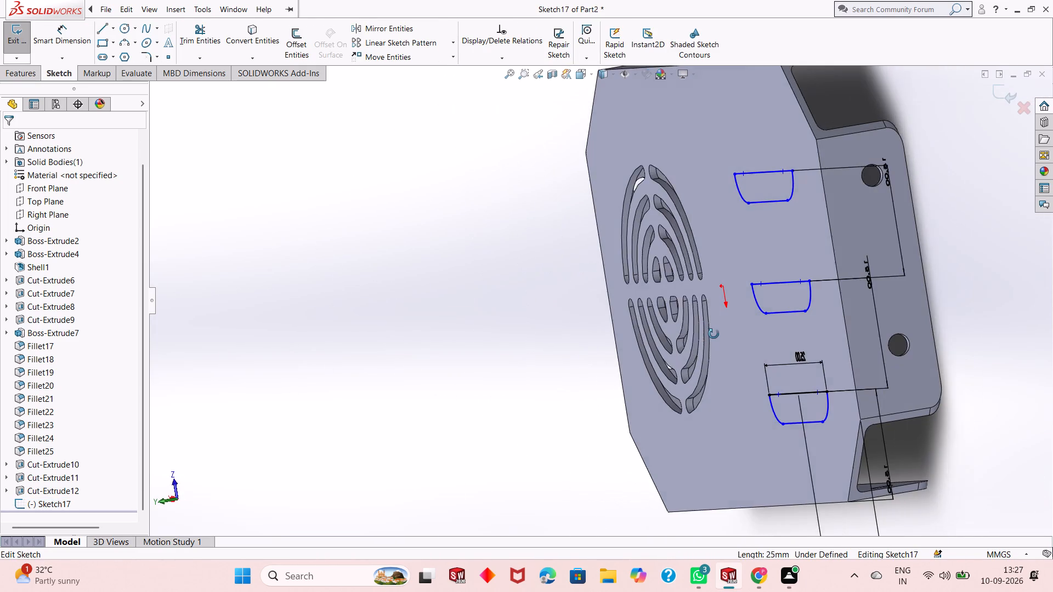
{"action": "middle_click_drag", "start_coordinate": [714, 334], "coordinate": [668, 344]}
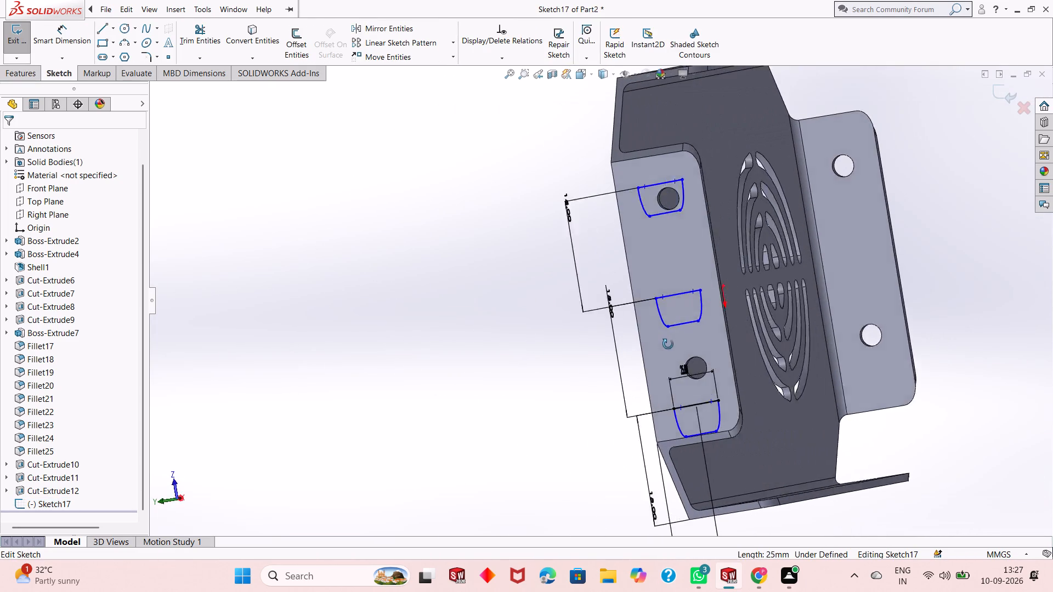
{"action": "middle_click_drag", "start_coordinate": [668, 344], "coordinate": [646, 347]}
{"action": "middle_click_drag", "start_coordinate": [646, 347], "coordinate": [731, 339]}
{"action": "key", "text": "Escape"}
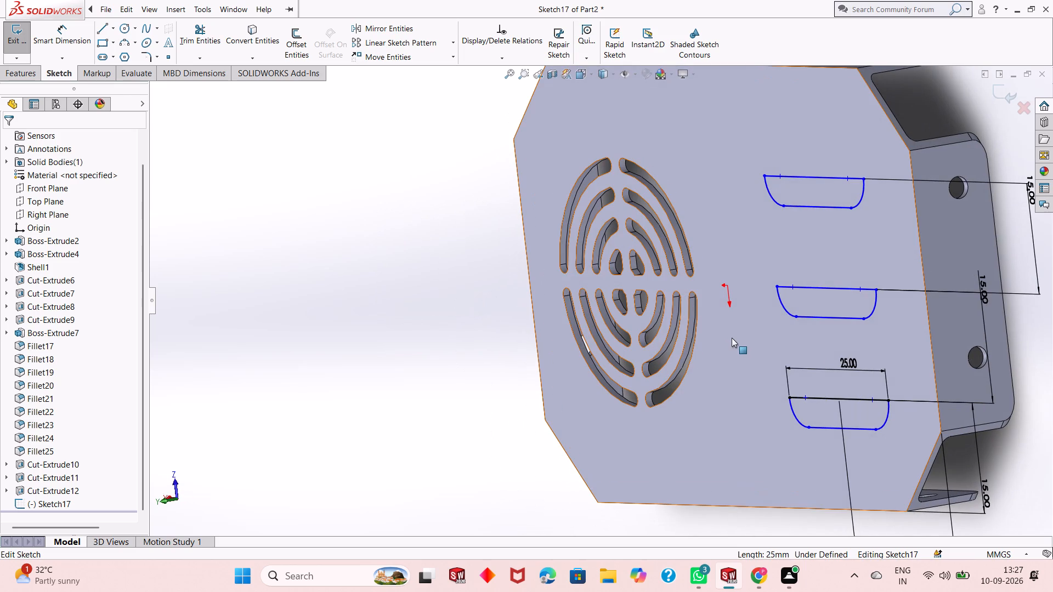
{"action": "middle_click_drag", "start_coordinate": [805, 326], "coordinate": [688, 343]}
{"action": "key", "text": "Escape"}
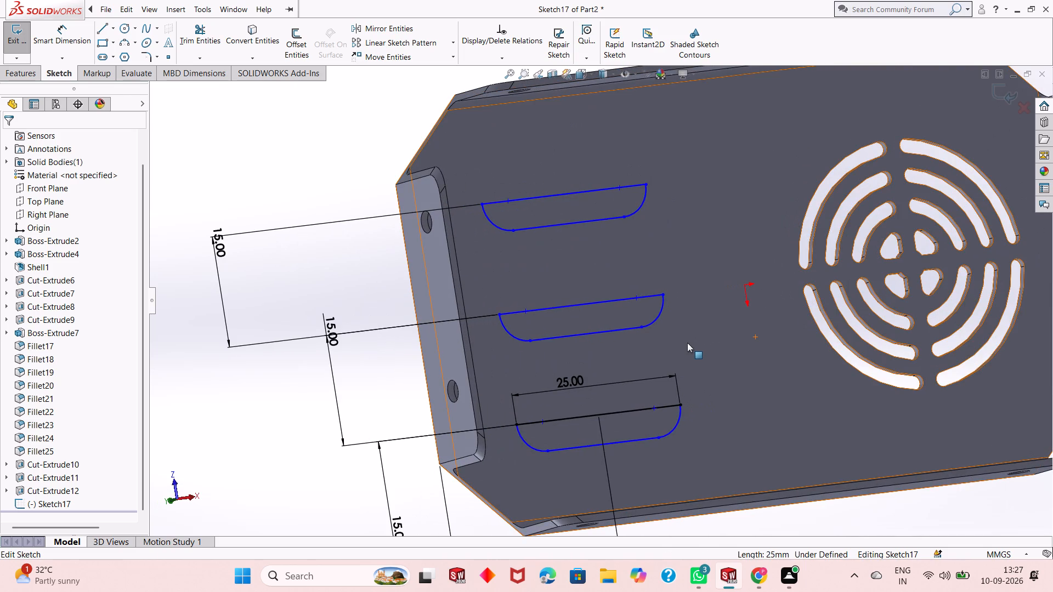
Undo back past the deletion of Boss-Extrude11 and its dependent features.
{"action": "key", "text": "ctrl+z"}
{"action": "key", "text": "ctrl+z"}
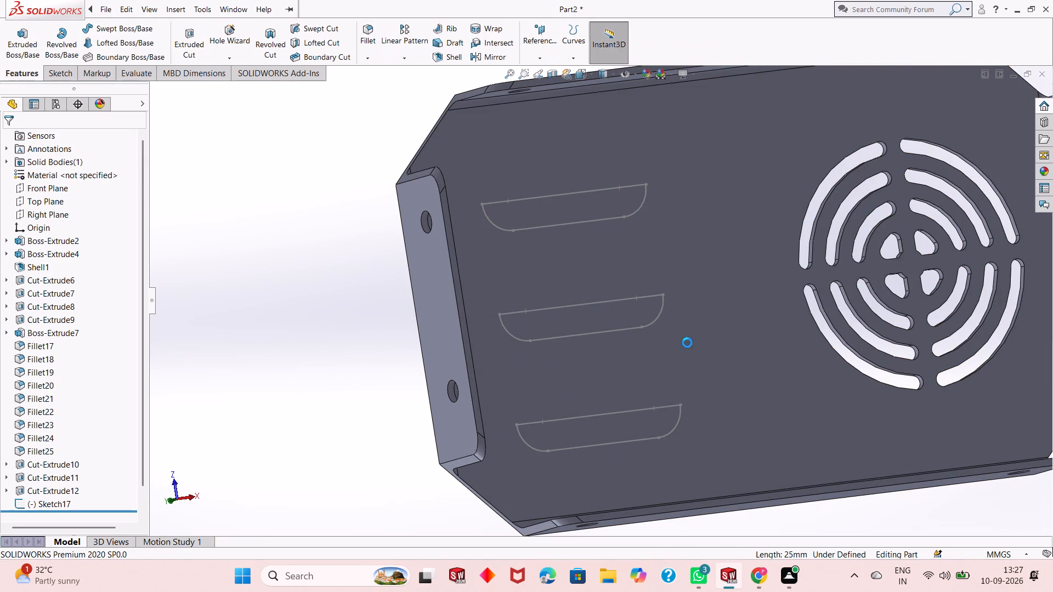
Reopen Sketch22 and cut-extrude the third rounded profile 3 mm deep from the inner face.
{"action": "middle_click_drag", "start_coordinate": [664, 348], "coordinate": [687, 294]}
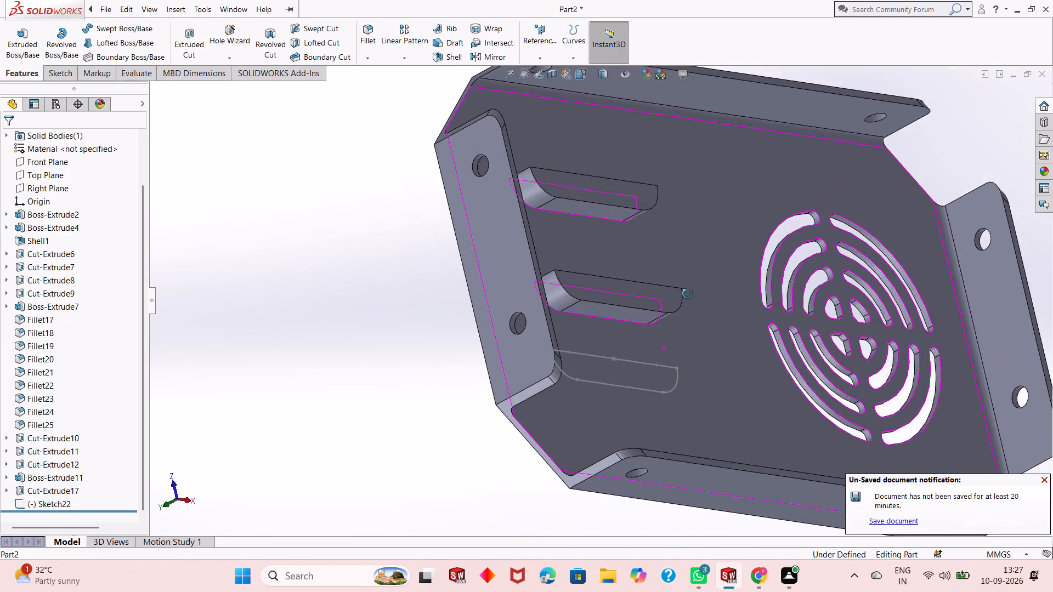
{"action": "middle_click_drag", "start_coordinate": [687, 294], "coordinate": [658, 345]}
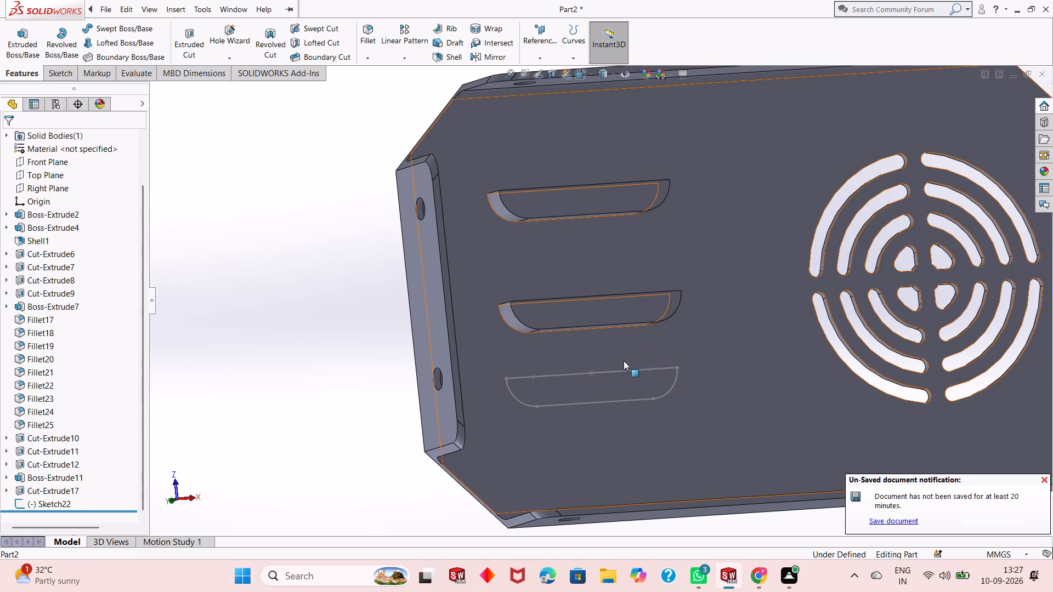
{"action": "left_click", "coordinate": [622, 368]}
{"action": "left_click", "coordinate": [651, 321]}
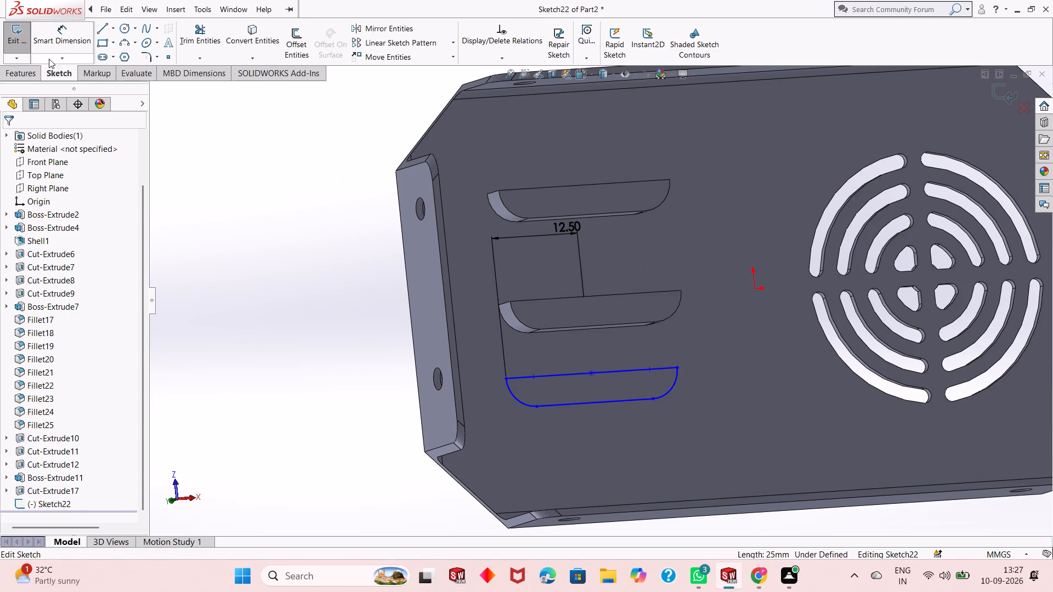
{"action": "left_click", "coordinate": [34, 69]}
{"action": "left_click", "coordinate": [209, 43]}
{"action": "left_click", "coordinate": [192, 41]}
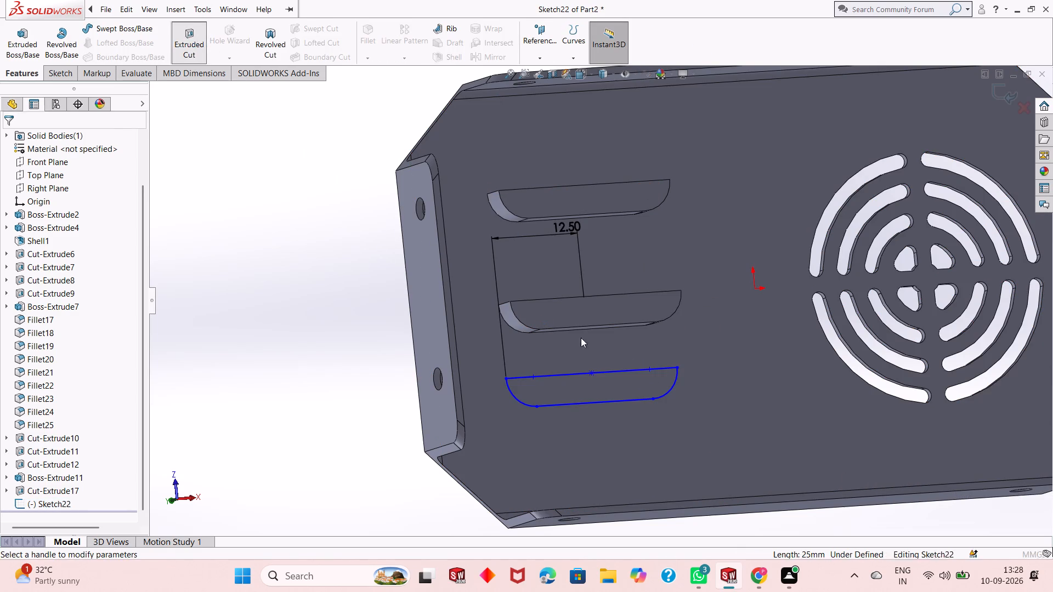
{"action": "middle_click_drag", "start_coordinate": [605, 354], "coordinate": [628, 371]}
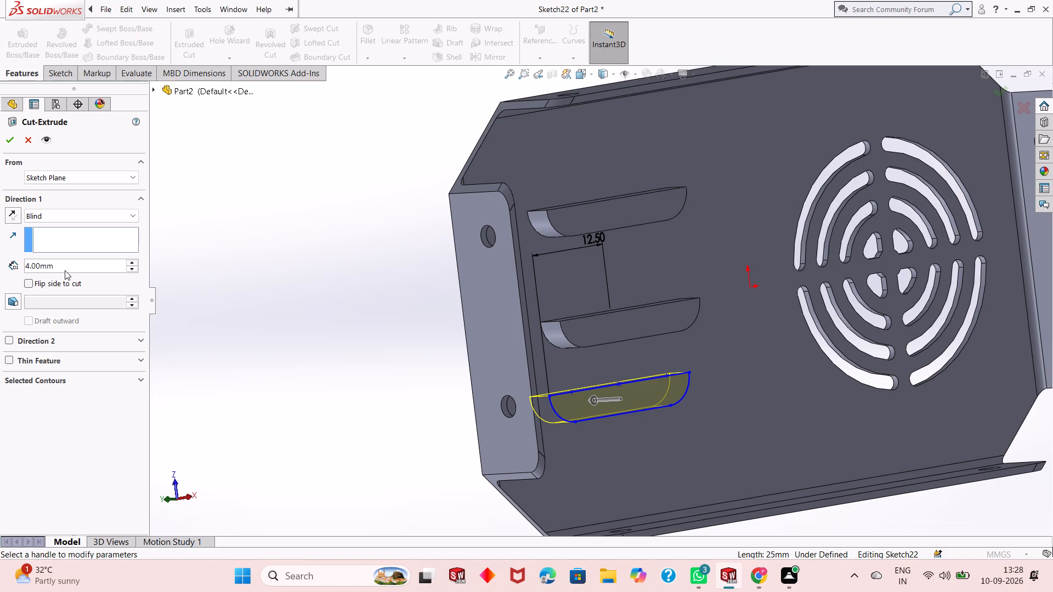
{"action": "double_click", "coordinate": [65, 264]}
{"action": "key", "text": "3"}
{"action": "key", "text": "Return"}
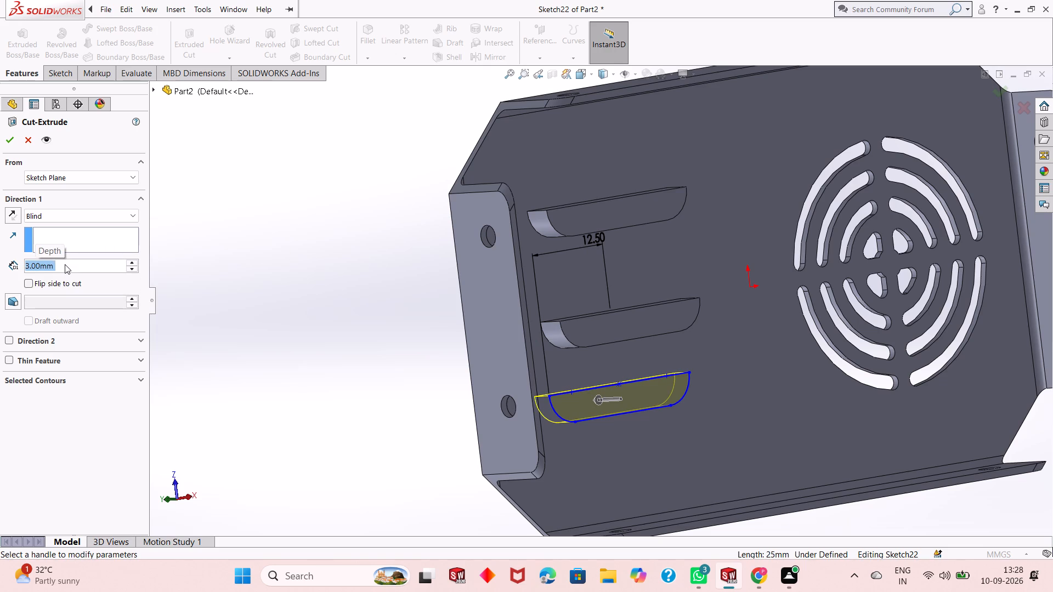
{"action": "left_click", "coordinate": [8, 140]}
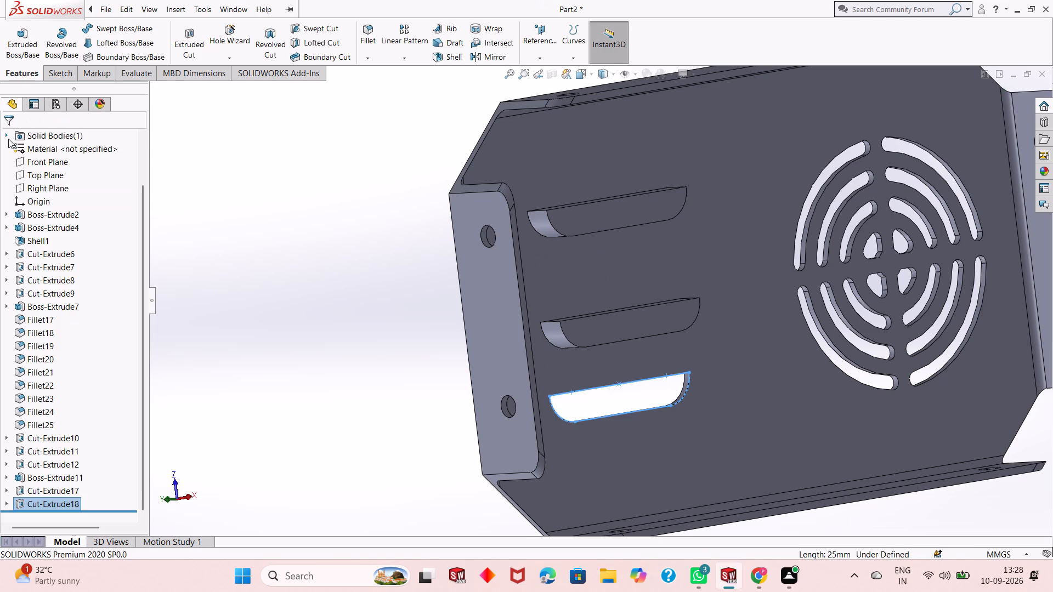
Examine the new cut's position relative to the third outer boss from both sides of the plate.
{"action": "middle_click_drag", "start_coordinate": [455, 374], "coordinate": [529, 348]}
{"action": "scroll", "coordinate": [456, 388], "scroll_direction": "up", "scroll_amount": 3}
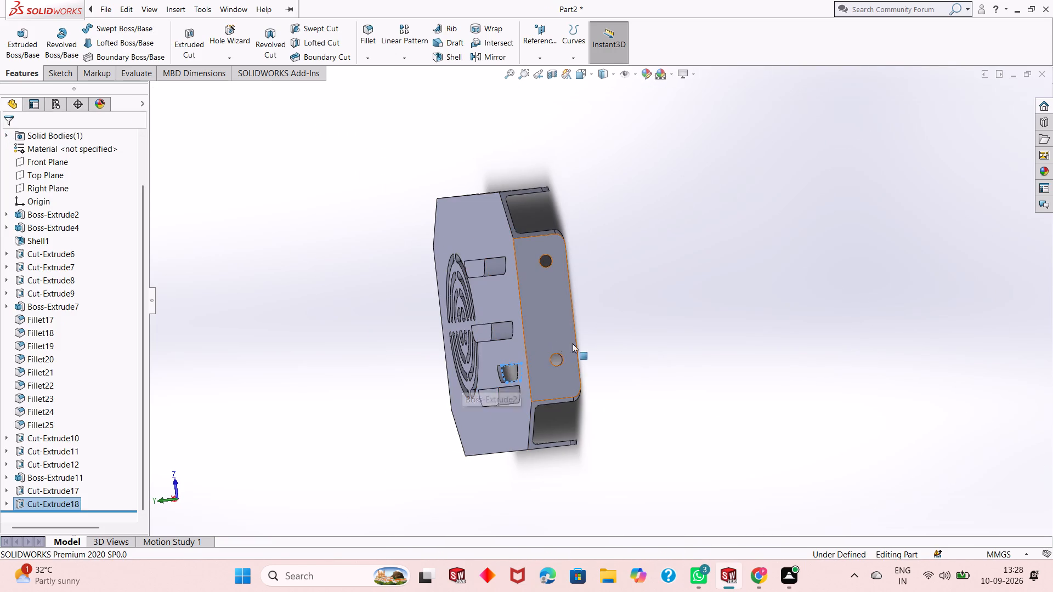
{"action": "middle_click_drag", "start_coordinate": [547, 367], "coordinate": [518, 365]}
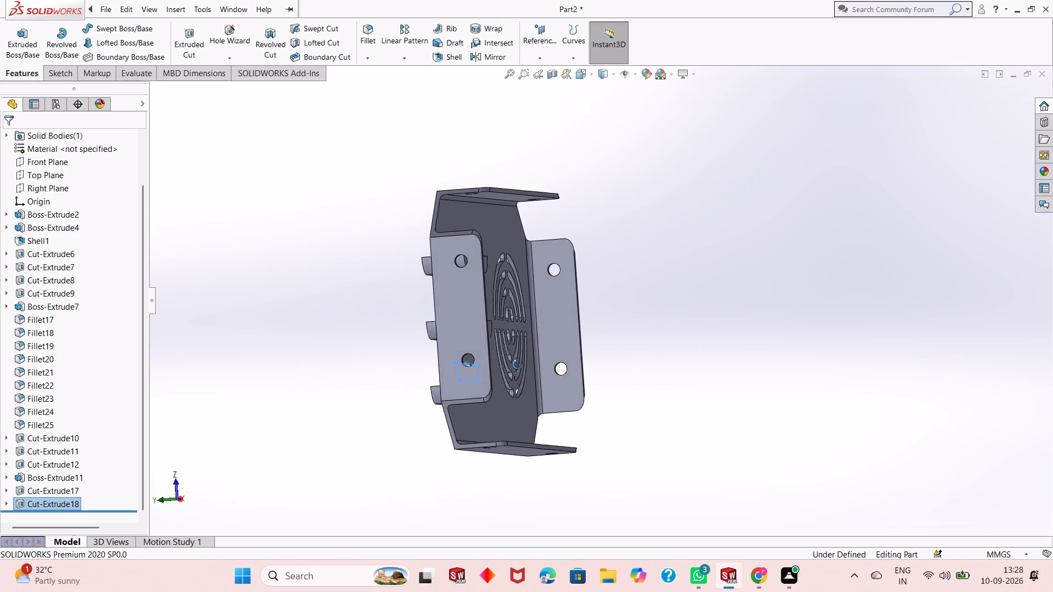
{"action": "middle_click_drag", "start_coordinate": [518, 365], "coordinate": [490, 393]}
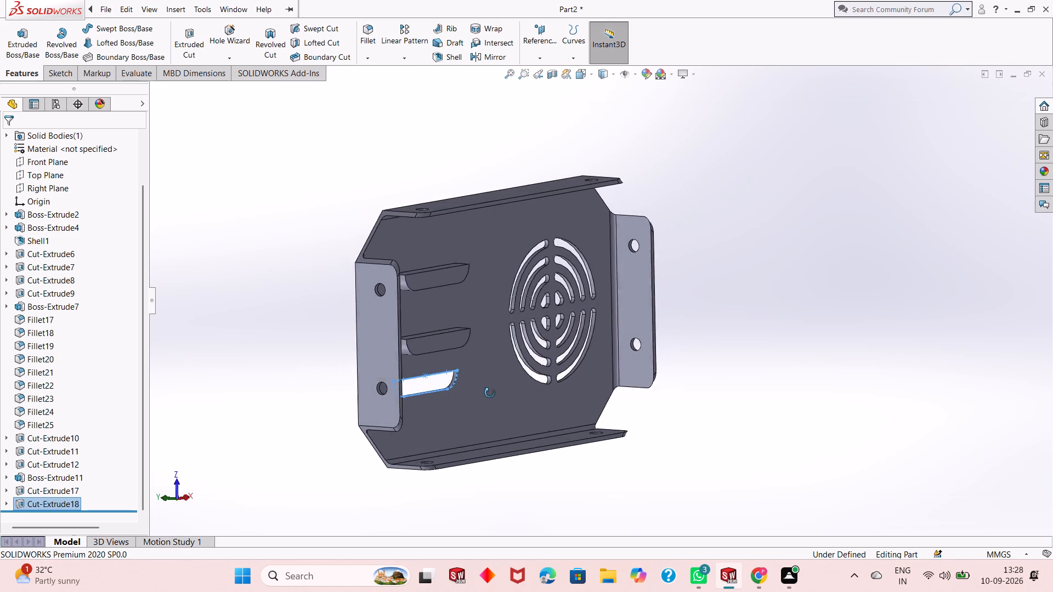
{"action": "middle_click_drag", "start_coordinate": [490, 393], "coordinate": [526, 436]}
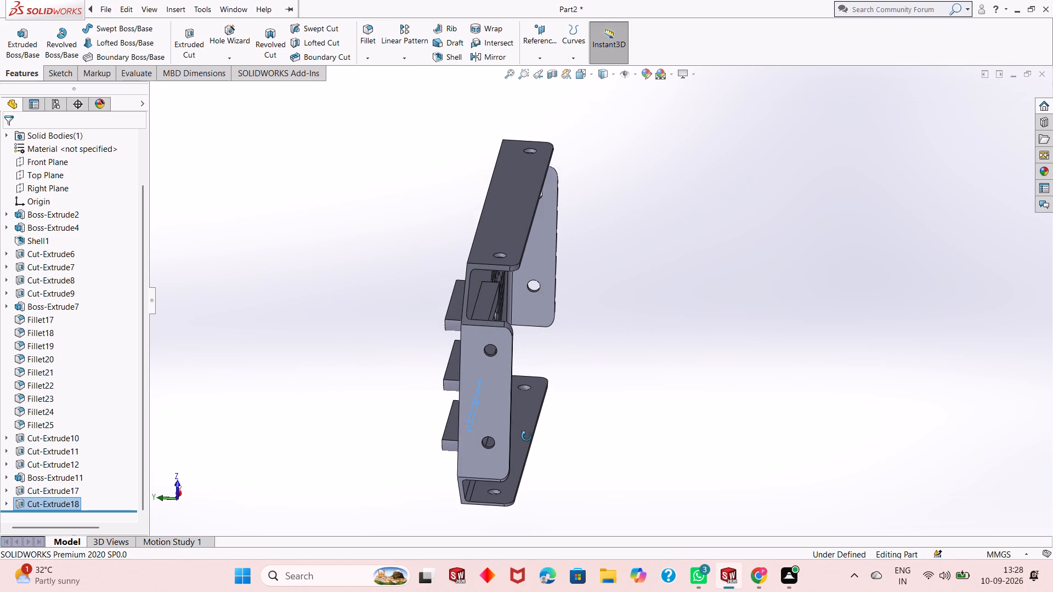
{"action": "middle_click_drag", "start_coordinate": [526, 436], "coordinate": [489, 402]}
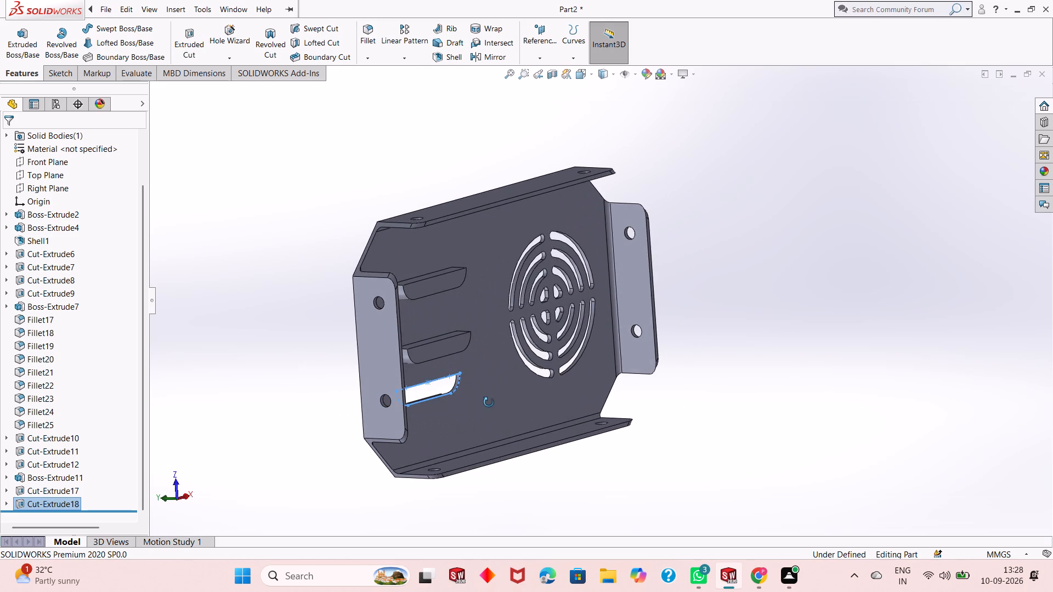
{"action": "middle_click_drag", "start_coordinate": [489, 402], "coordinate": [556, 384]}
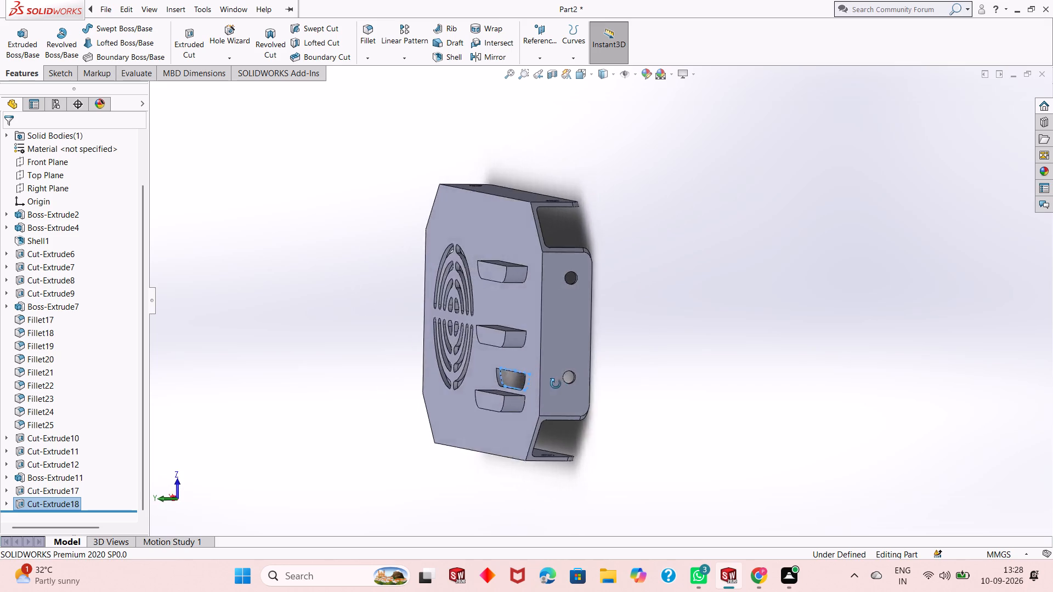
{"action": "middle_click_drag", "start_coordinate": [556, 384], "coordinate": [597, 380]}
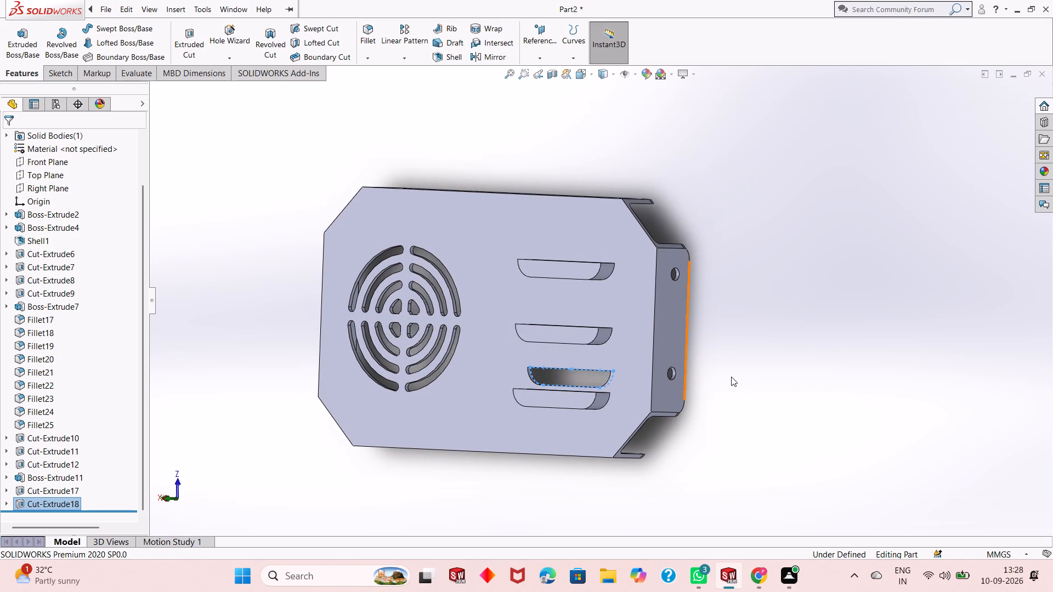
{"action": "middle_click_drag", "start_coordinate": [734, 375], "coordinate": [633, 380]}
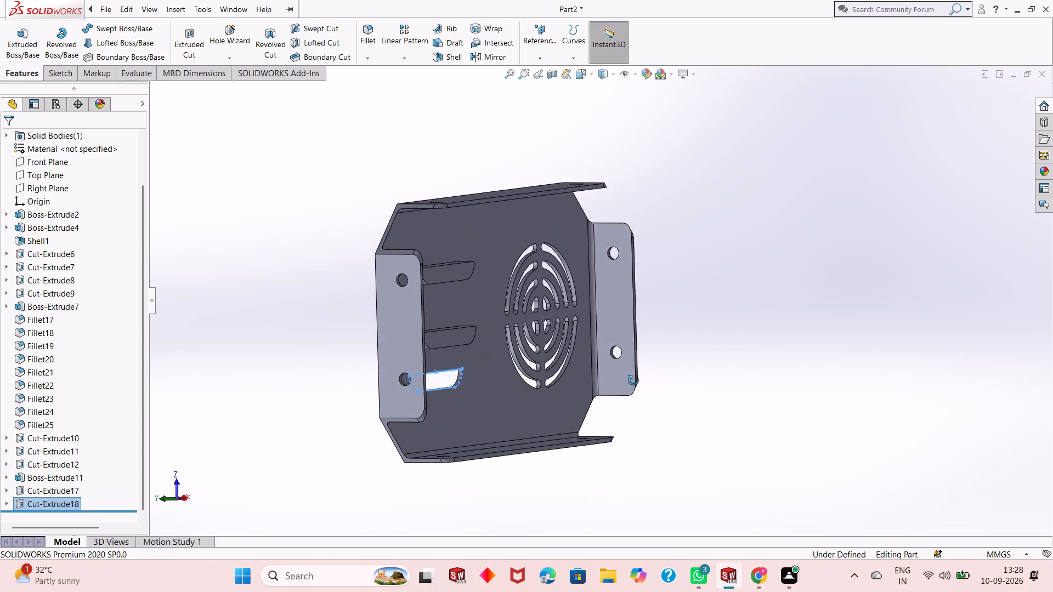
{"action": "middle_click_drag", "start_coordinate": [633, 380], "coordinate": [618, 378]}
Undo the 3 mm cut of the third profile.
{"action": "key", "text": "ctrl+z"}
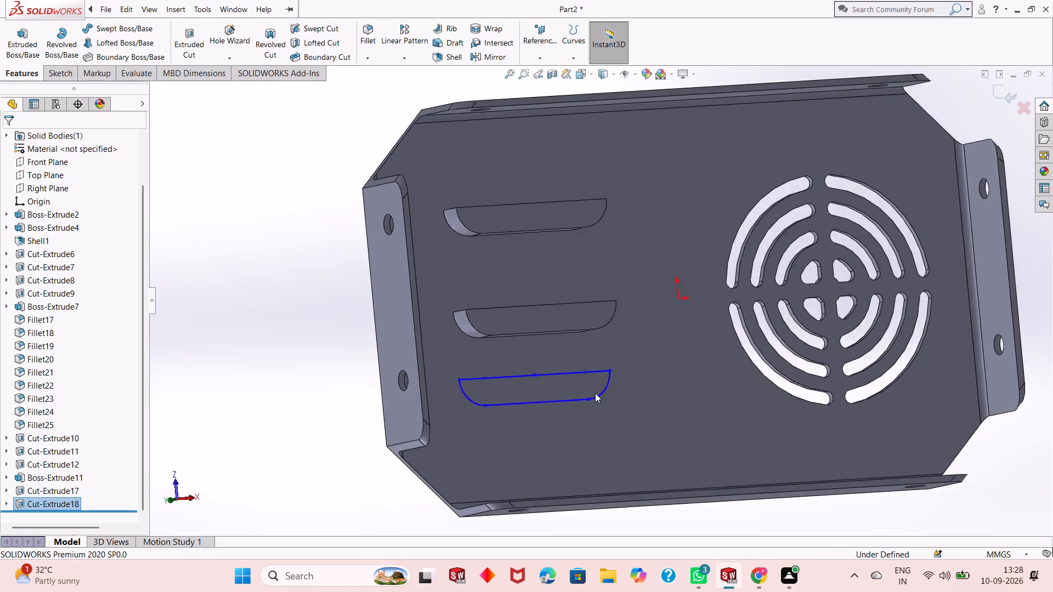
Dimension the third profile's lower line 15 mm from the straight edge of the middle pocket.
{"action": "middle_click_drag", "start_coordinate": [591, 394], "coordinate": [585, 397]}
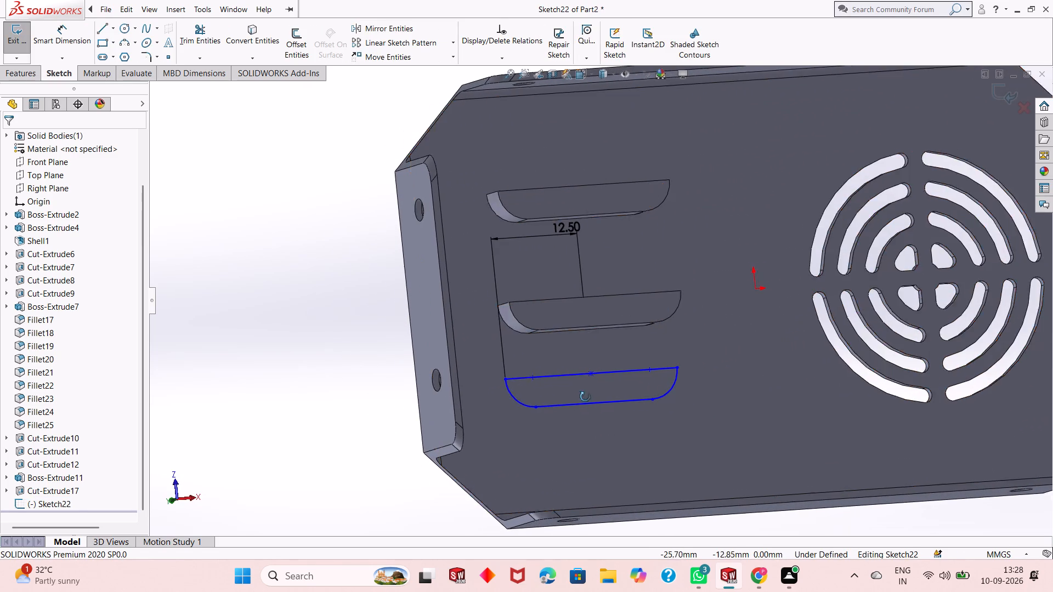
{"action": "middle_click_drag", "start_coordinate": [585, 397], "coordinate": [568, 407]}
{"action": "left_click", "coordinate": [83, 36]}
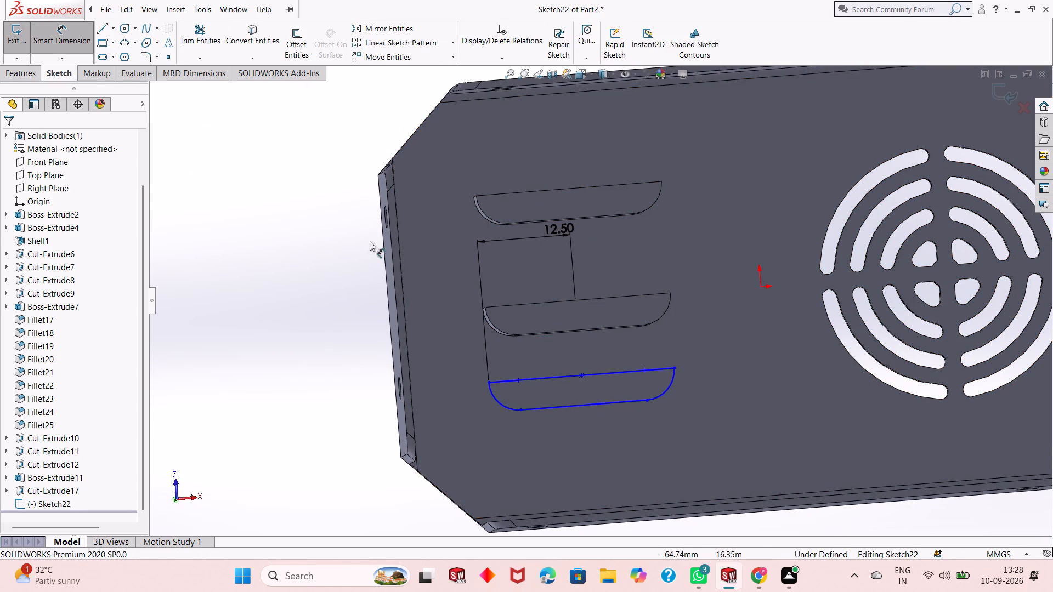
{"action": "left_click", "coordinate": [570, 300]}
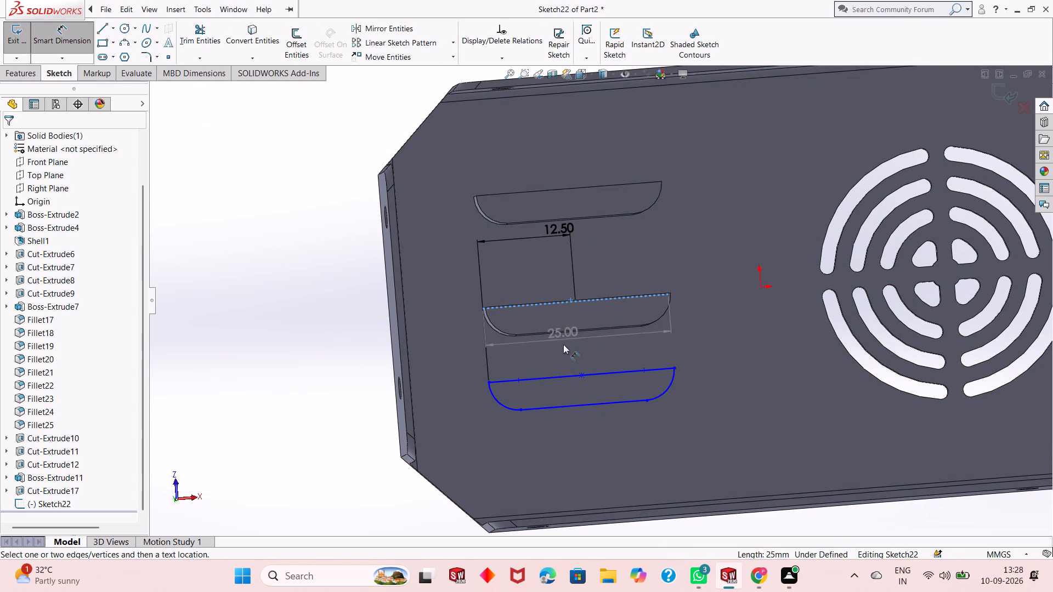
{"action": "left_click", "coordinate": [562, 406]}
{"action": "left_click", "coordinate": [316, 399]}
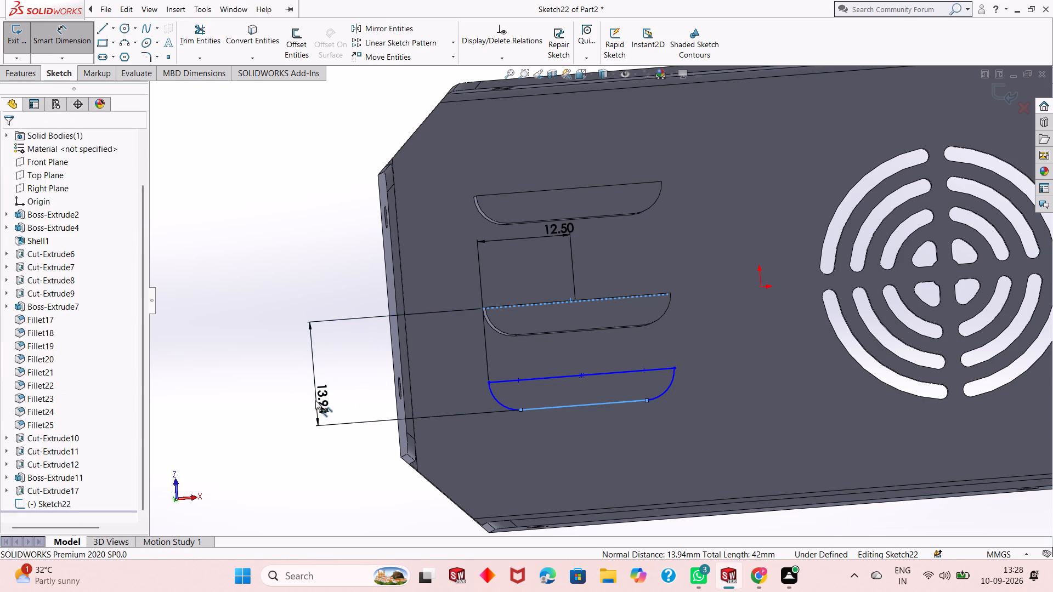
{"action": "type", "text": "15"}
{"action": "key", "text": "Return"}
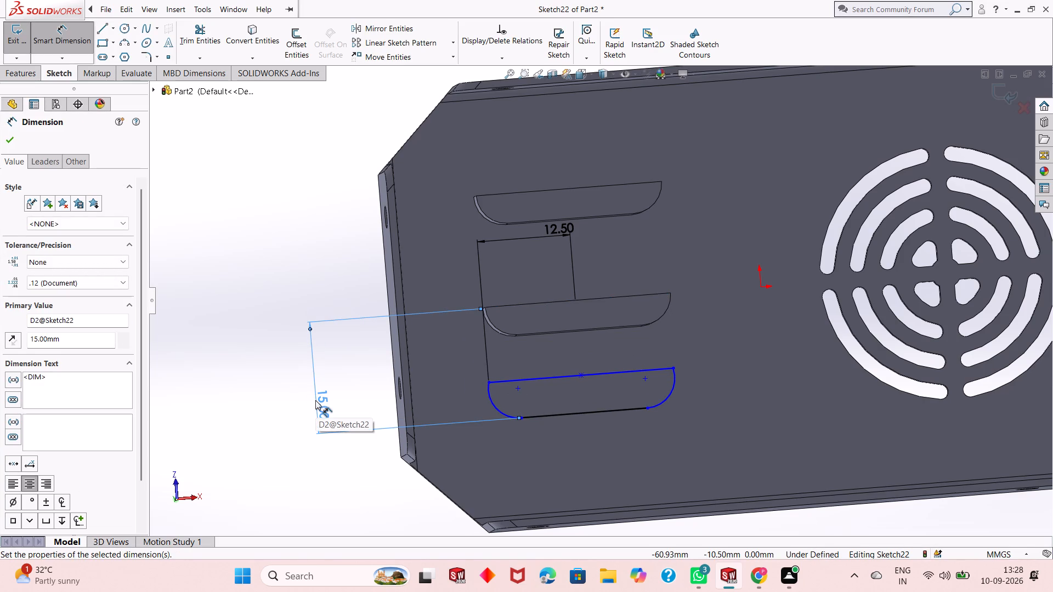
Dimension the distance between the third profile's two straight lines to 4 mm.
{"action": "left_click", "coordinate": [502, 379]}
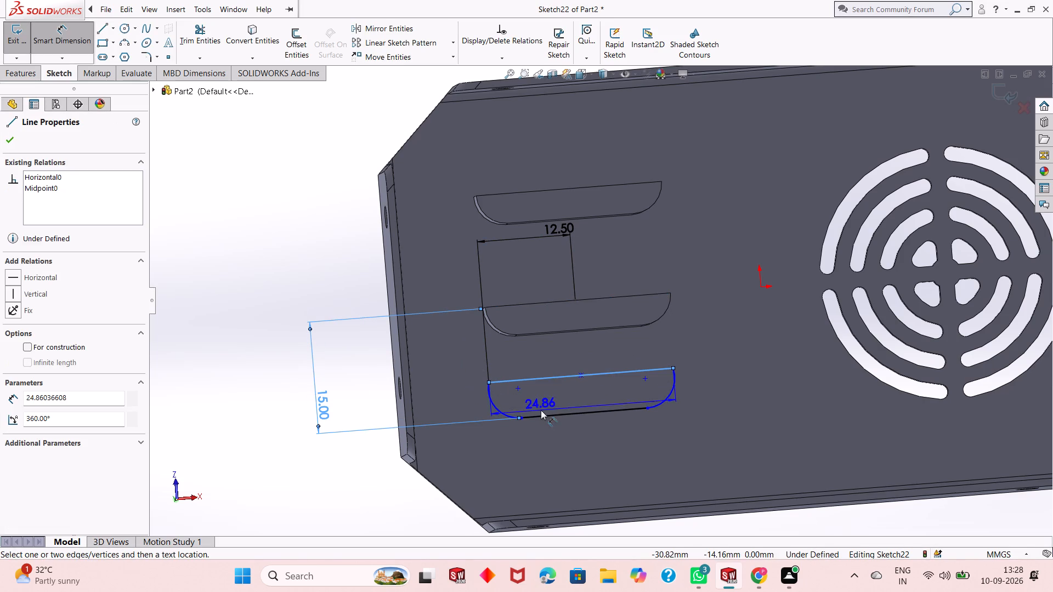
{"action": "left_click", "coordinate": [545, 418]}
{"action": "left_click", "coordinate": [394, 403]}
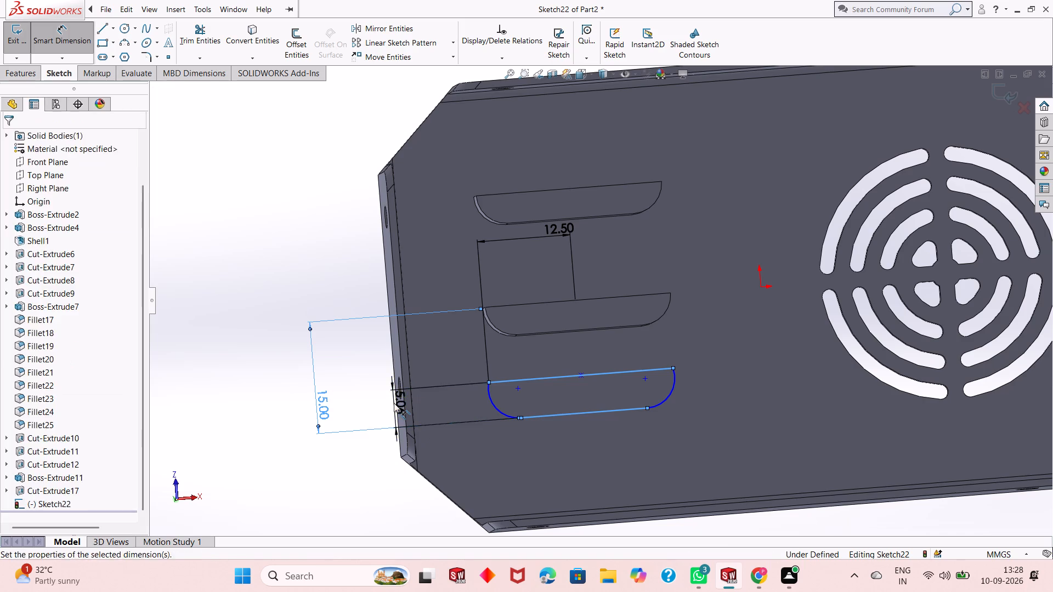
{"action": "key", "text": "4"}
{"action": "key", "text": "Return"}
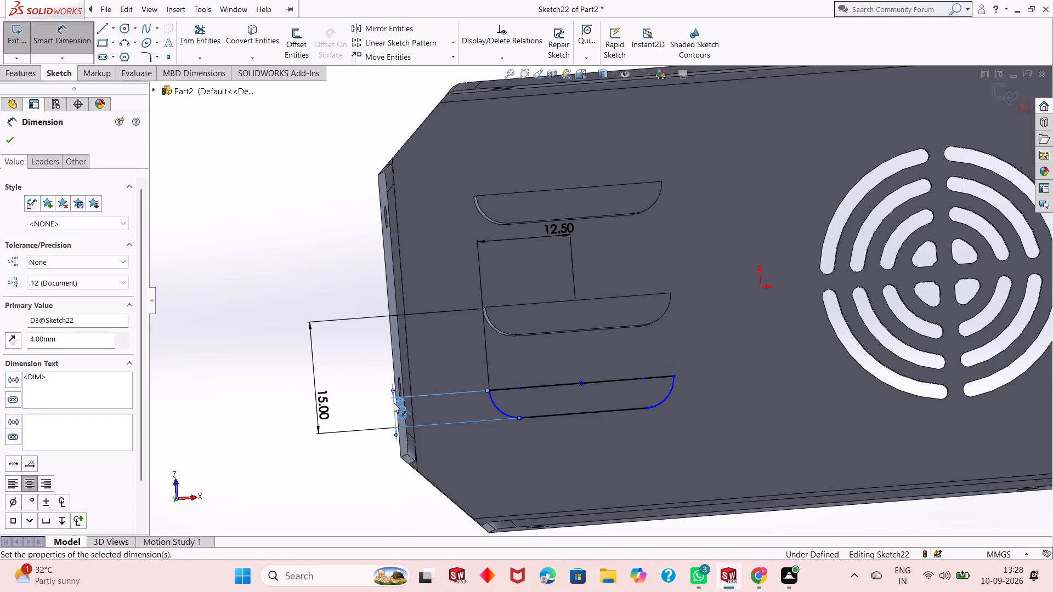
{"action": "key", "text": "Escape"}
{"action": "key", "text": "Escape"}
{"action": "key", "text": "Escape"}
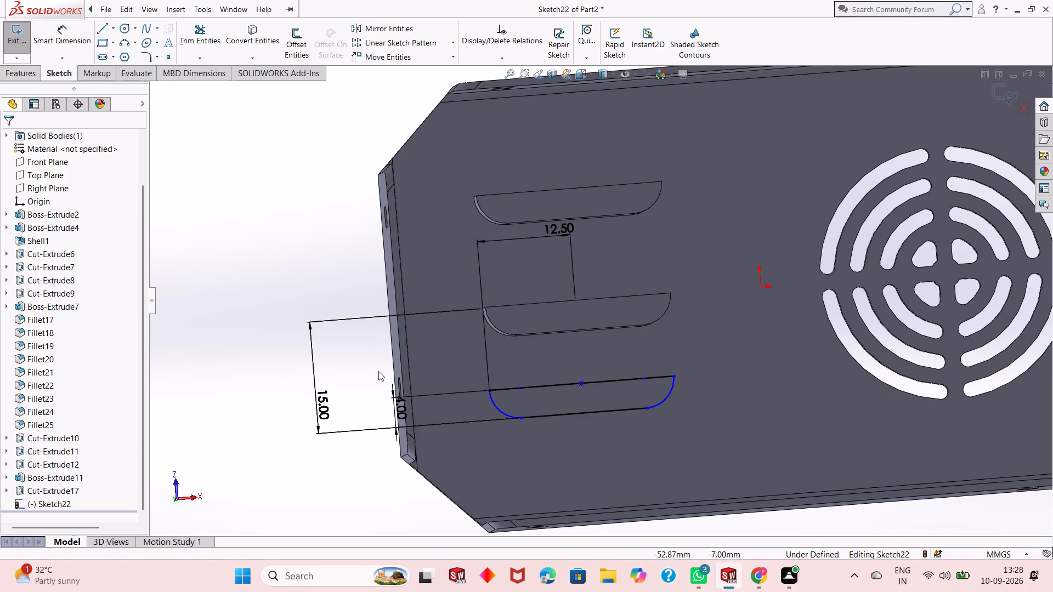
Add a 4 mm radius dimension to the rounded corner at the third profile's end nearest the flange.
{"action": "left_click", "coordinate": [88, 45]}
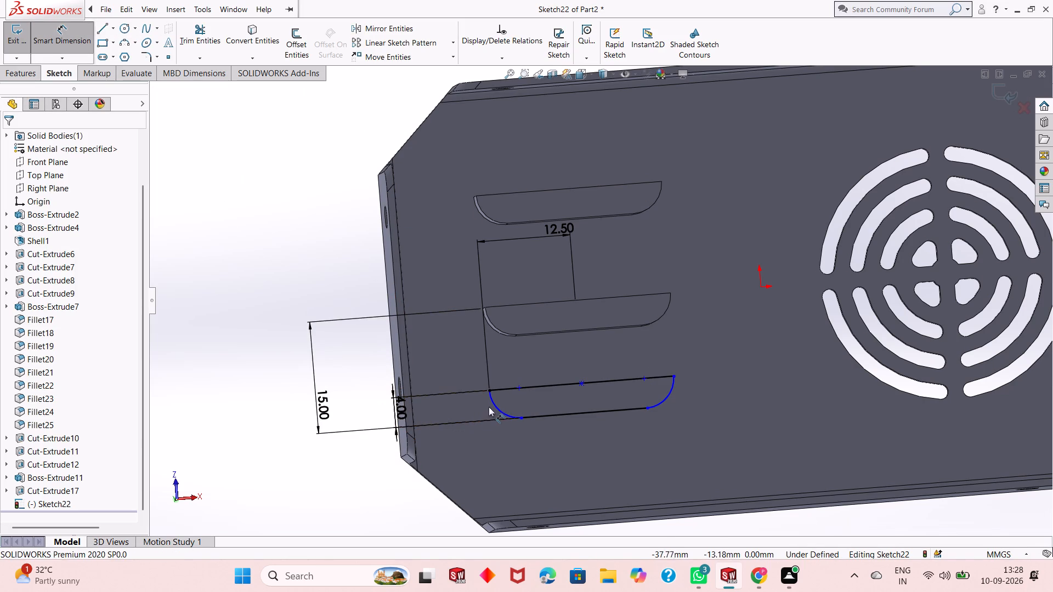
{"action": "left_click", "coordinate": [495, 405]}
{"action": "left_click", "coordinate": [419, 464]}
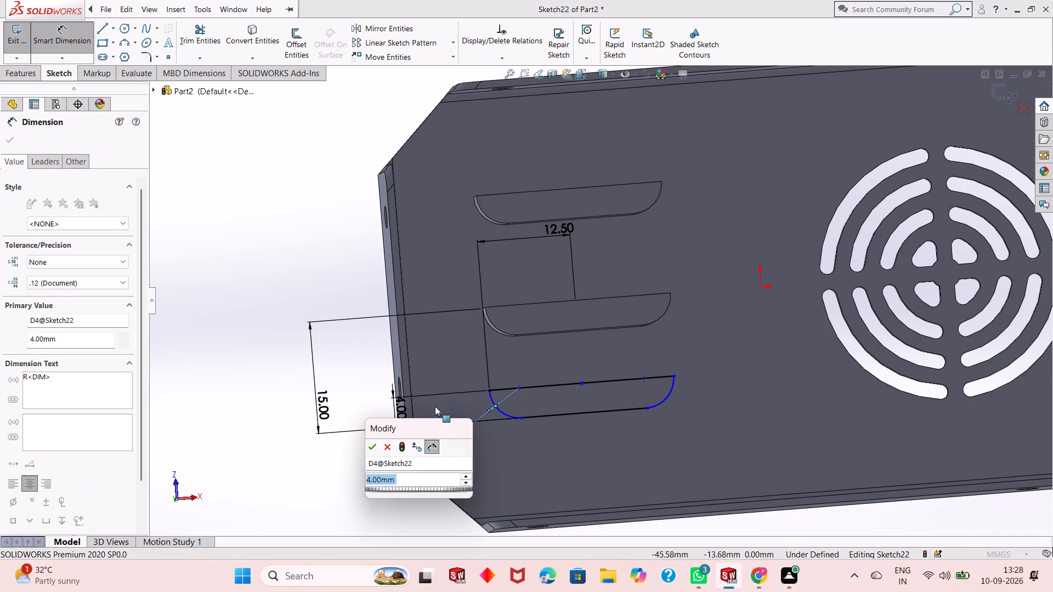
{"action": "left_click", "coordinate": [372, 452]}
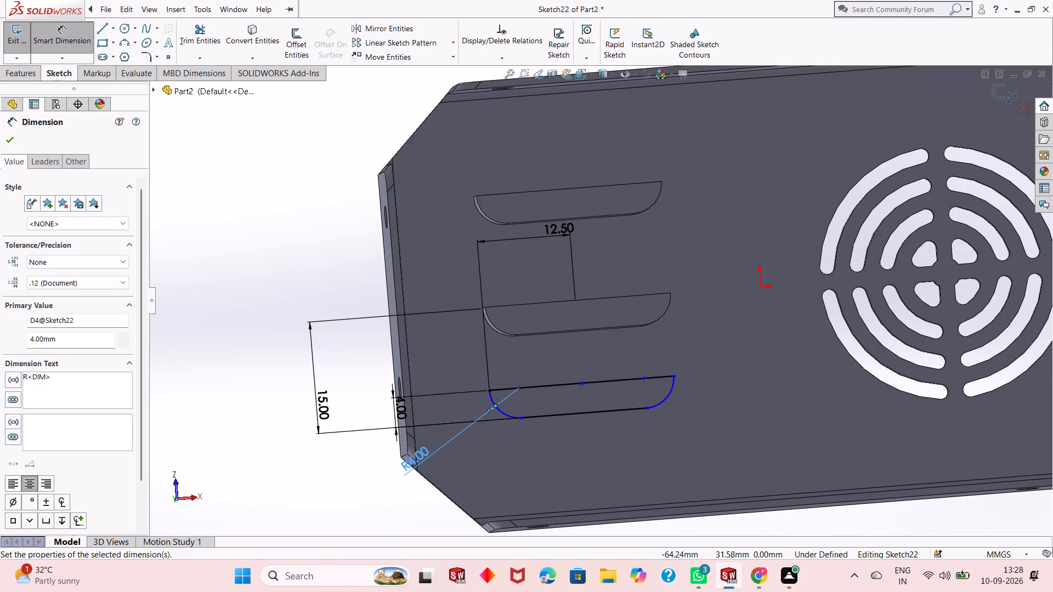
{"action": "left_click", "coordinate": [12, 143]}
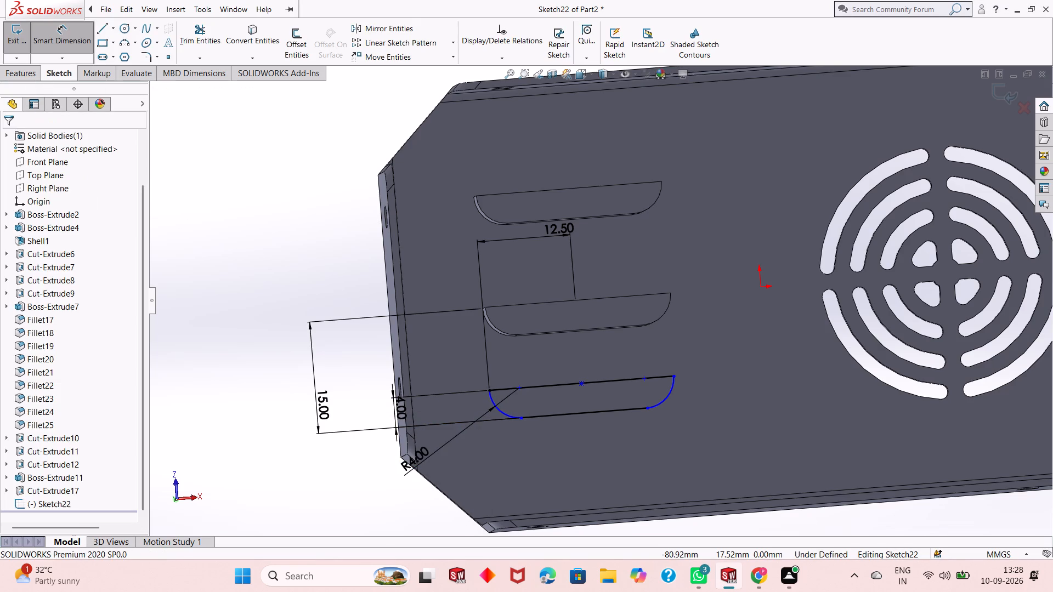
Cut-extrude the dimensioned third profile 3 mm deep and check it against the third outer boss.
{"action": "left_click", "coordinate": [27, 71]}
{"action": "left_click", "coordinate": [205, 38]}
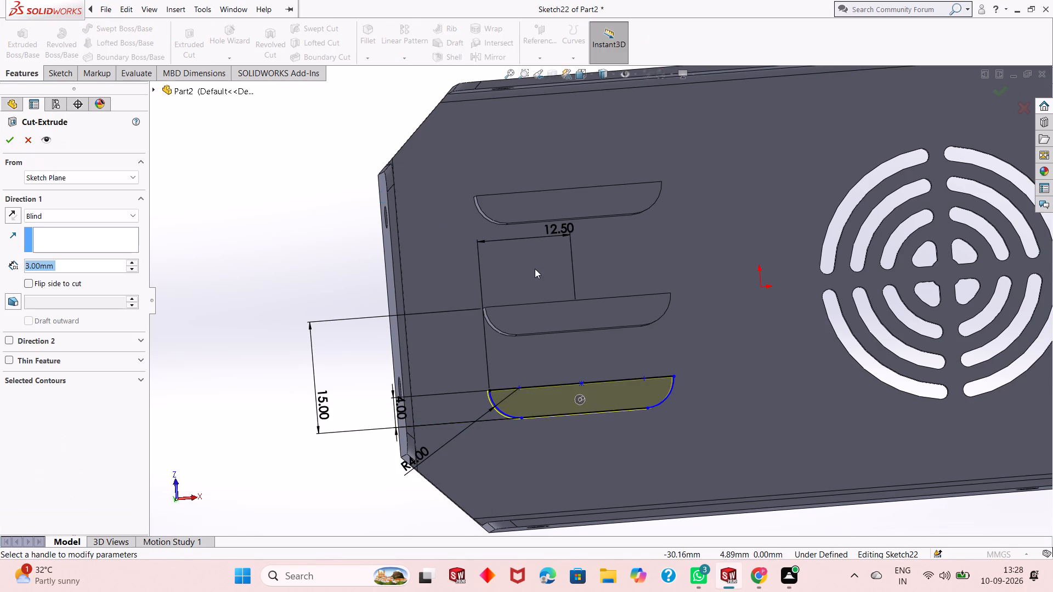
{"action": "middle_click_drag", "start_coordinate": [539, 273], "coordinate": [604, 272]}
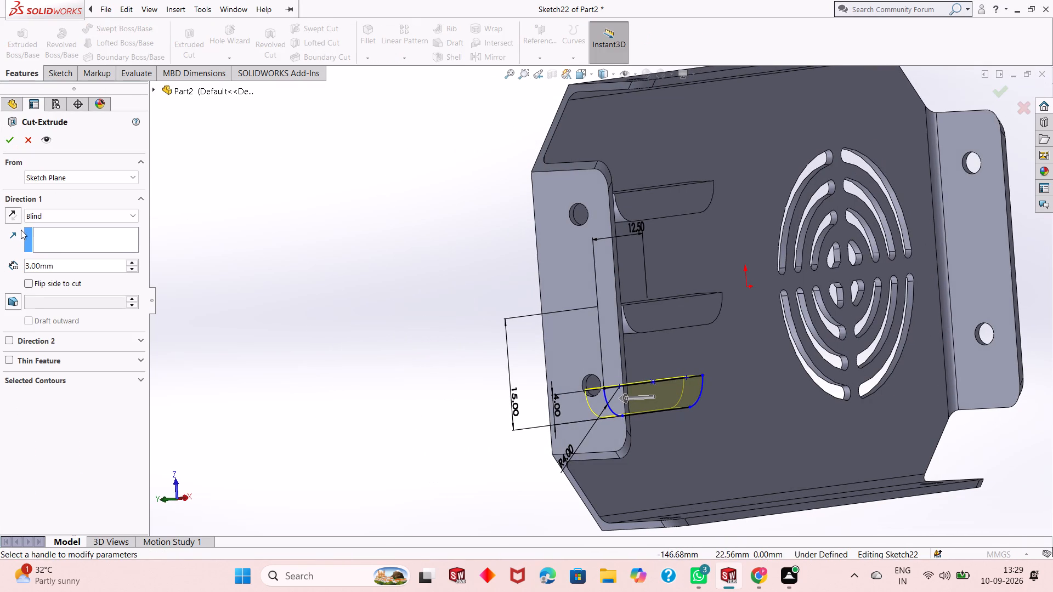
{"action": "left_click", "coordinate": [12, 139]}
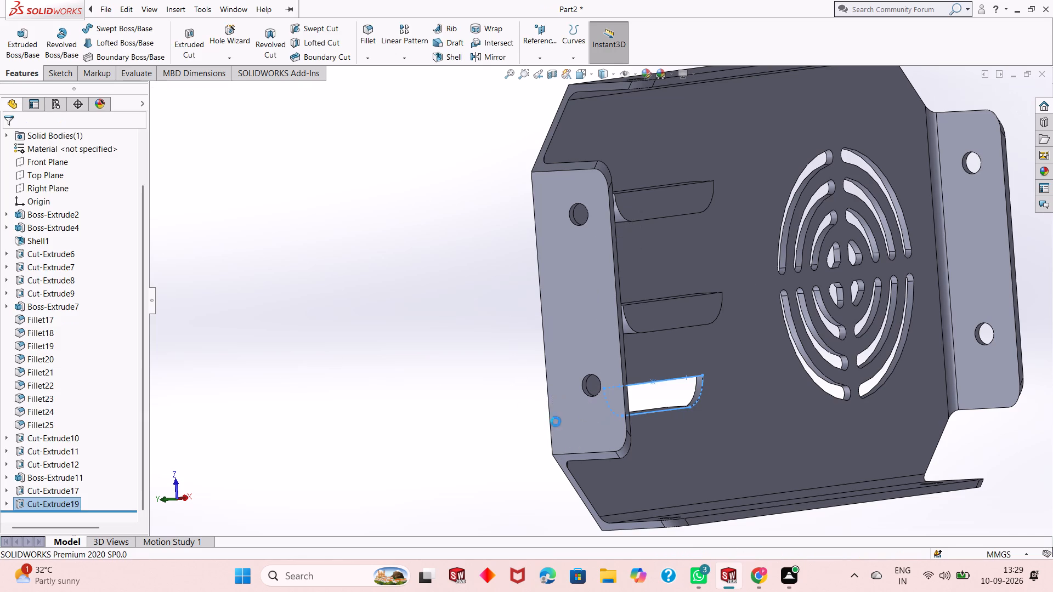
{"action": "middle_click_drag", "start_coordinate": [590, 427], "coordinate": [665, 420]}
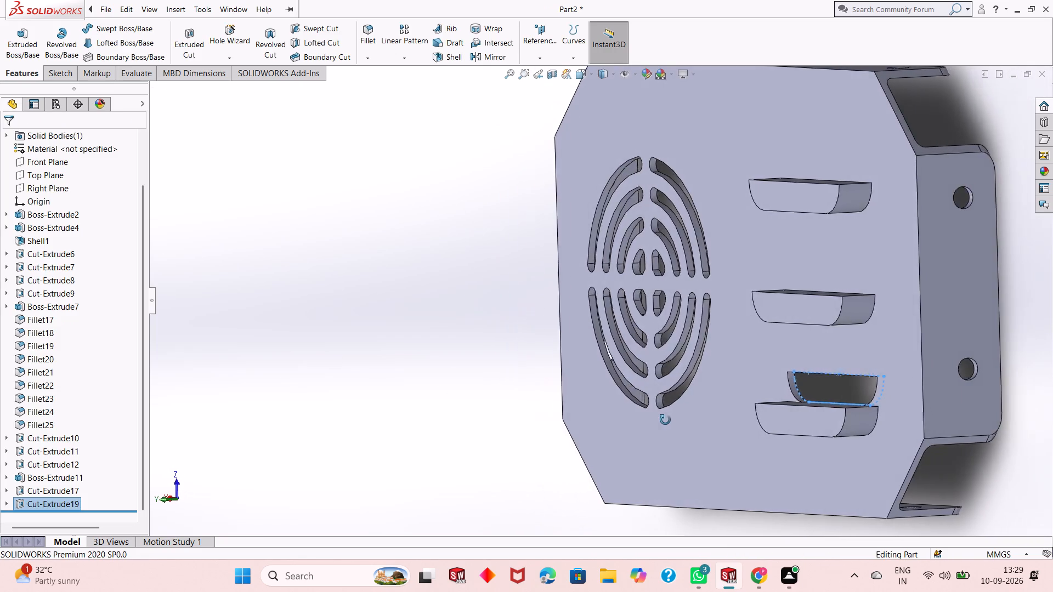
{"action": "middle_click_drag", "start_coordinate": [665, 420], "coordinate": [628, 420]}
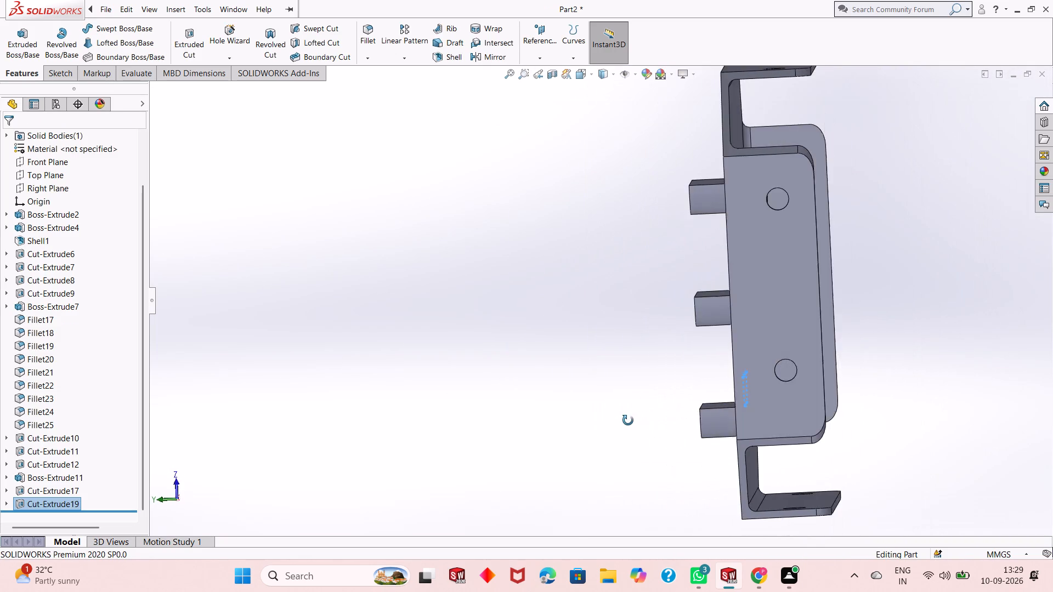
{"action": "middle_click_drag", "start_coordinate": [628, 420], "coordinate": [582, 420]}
Undo the third profile's cut, its dimensions and all the geometry of Sketch22, back past the start of that sketch.
{"action": "key", "text": "ctrl+z"}
{"action": "key", "text": "ctrl+z"}
{"action": "key", "text": "ctrl+z"}
{"action": "key", "text": "ctrl+z"}
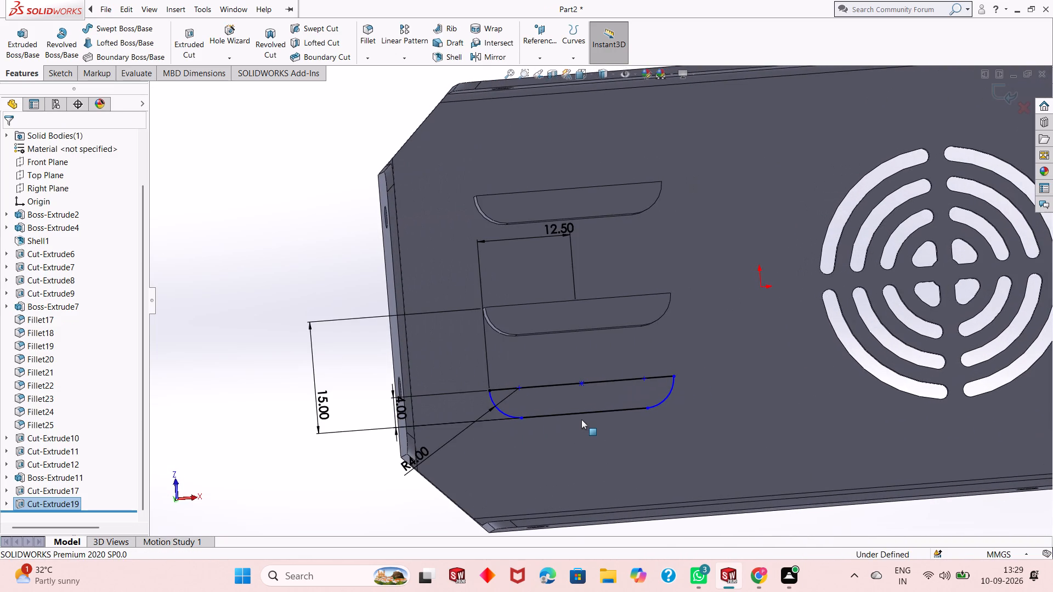
{"action": "key", "text": "ctrl+z"}
{"action": "key", "text": "ctrl+z"}
{"action": "key", "text": "ctrl+z"}
{"action": "key", "text": "ctrl+z"}
{"action": "key", "text": "ctrl+z"}
{"action": "key", "text": "ctrl+z"}
{"action": "key", "text": "ctrl+z"}
{"action": "key", "text": "ctrl+z"}
{"action": "key", "text": "ctrl+z"}
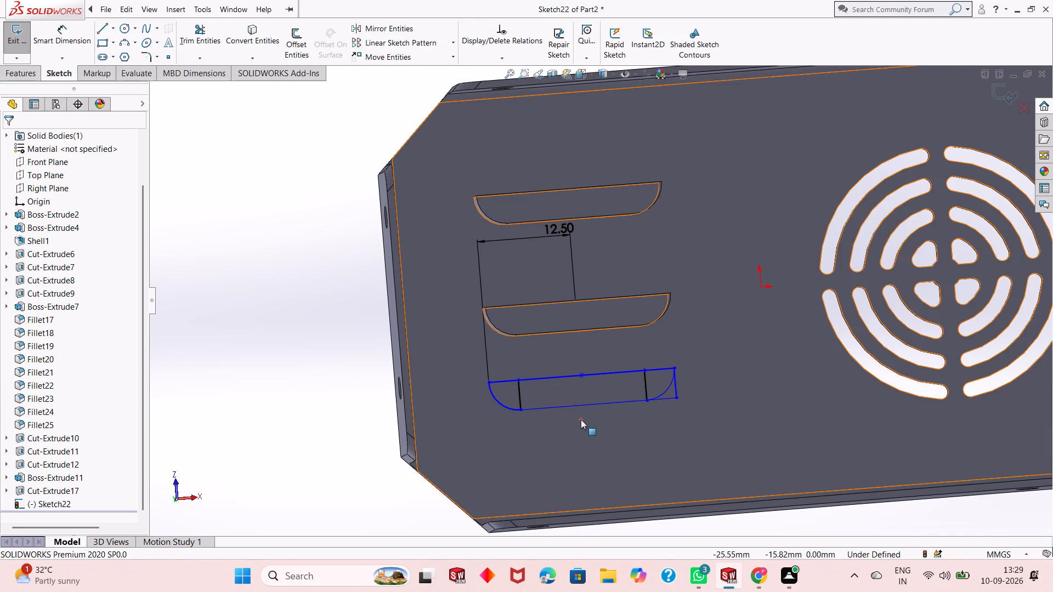
{"action": "key", "text": "ctrl+z"}
{"action": "key", "text": "ctrl+z"}
{"action": "key", "text": "ctrl+z"}
{"action": "key", "text": "ctrl+z"}
{"action": "key", "text": "ctrl+z"}
{"action": "key", "text": "ctrl+z"}
{"action": "key", "text": "ctrl+z"}
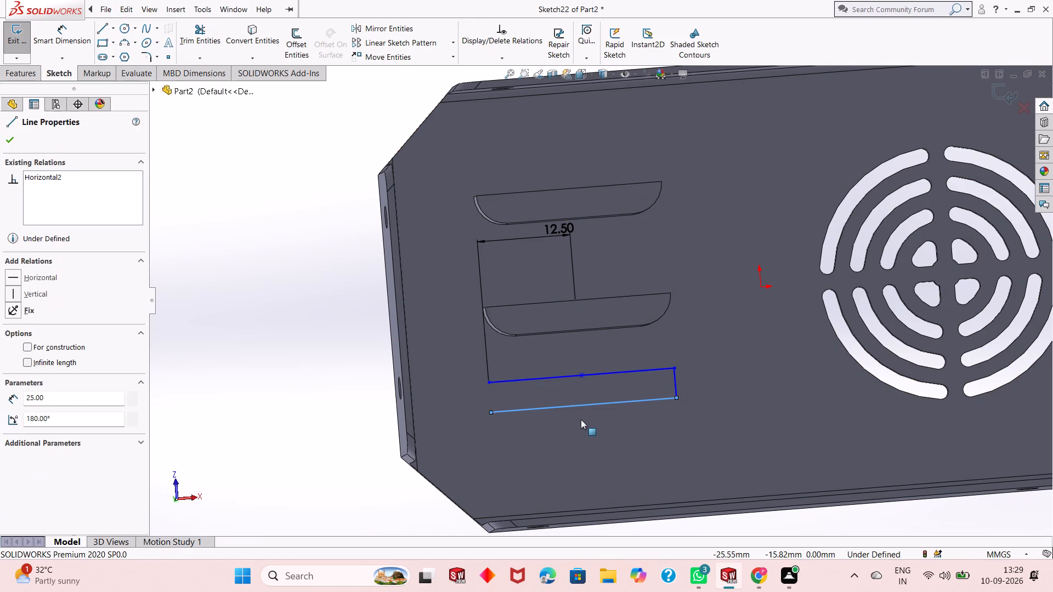
{"action": "key", "text": "ctrl+z"}
{"action": "key", "text": "ctrl+z"}
{"action": "key", "text": "ctrl+z"}
{"action": "key", "text": "ctrl+z"}
{"action": "key", "text": "ctrl+z"}
{"action": "key", "text": "ctrl+z"}
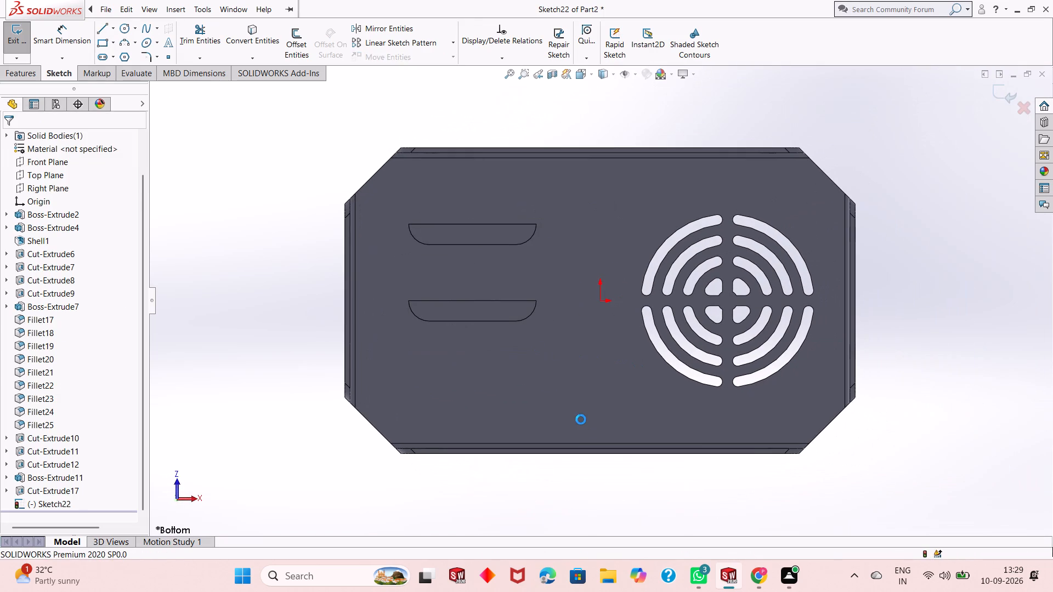
{"action": "key", "text": "ctrl+z"}
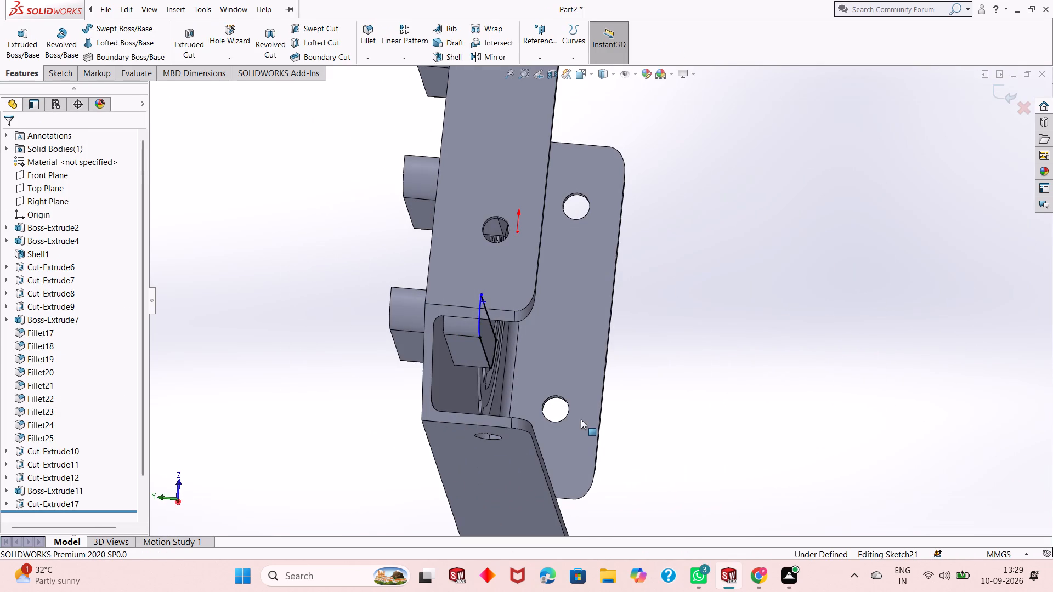
Undo Cut-Extrude17, its Sketch21 and the Boss-Extrude11 feature, back to editing Sketch17 with the three rounded profiles.
{"action": "key", "text": "ctrl+z"}
{"action": "key", "text": "ctrl+z"}
{"action": "key", "text": "ctrl+z"}
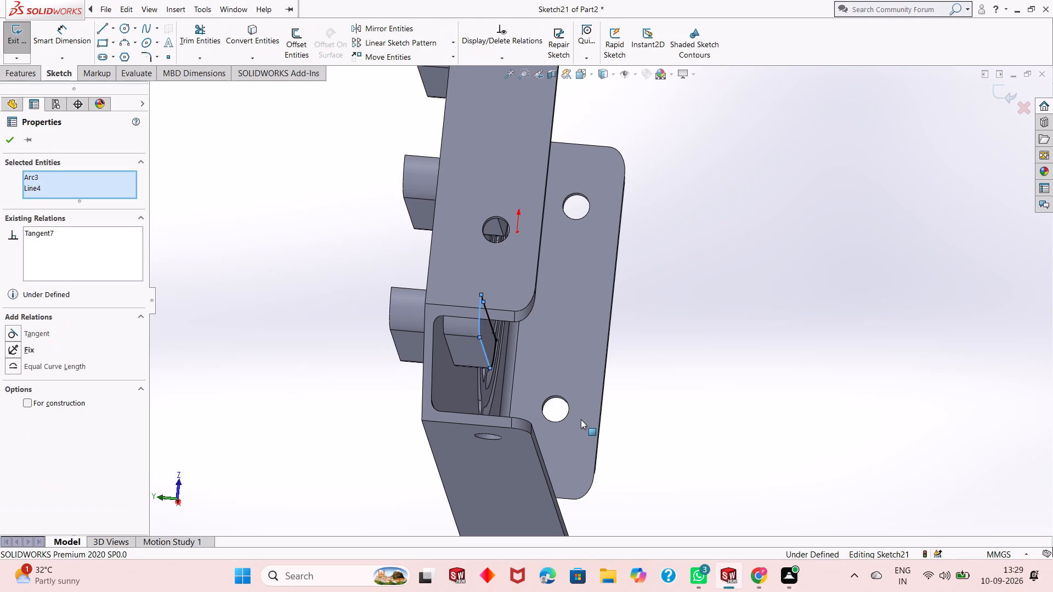
{"action": "key", "text": "ctrl+z"}
{"action": "key", "text": "ctrl+z"}
{"action": "key", "text": "ctrl+z"}
{"action": "key", "text": "ctrl+z"}
{"action": "key", "text": "ctrl+z"}
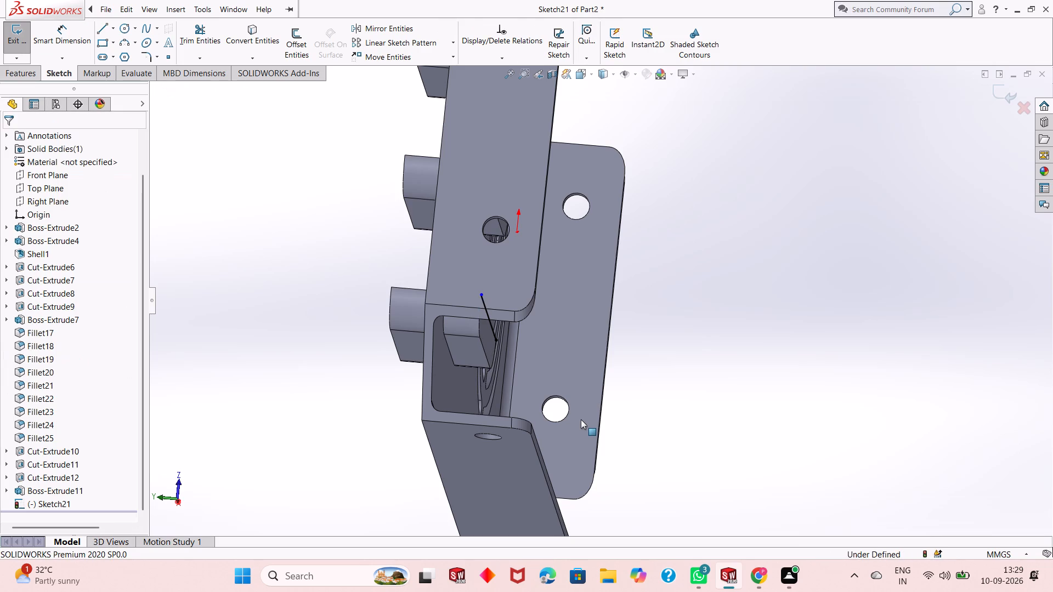
{"action": "key", "text": "ctrl+z"}
{"action": "key", "text": "ctrl+z"}
{"action": "key", "text": "ctrl+z"}
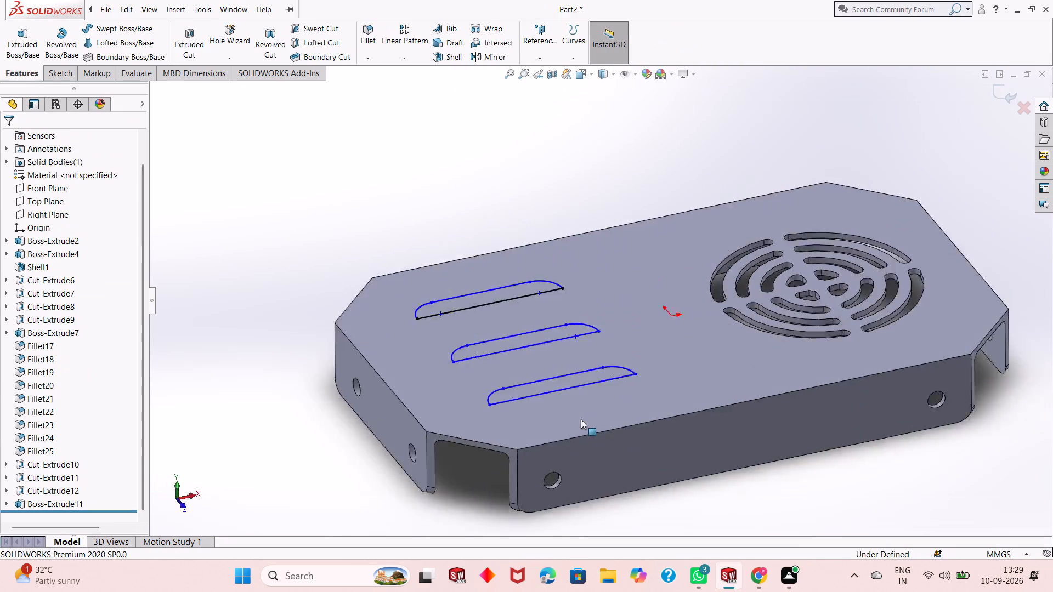
Extrude the three rounded Sketch17 profiles 5 mm outward from the plate, merged with the body.
{"action": "left_click", "coordinate": [19, 72]}
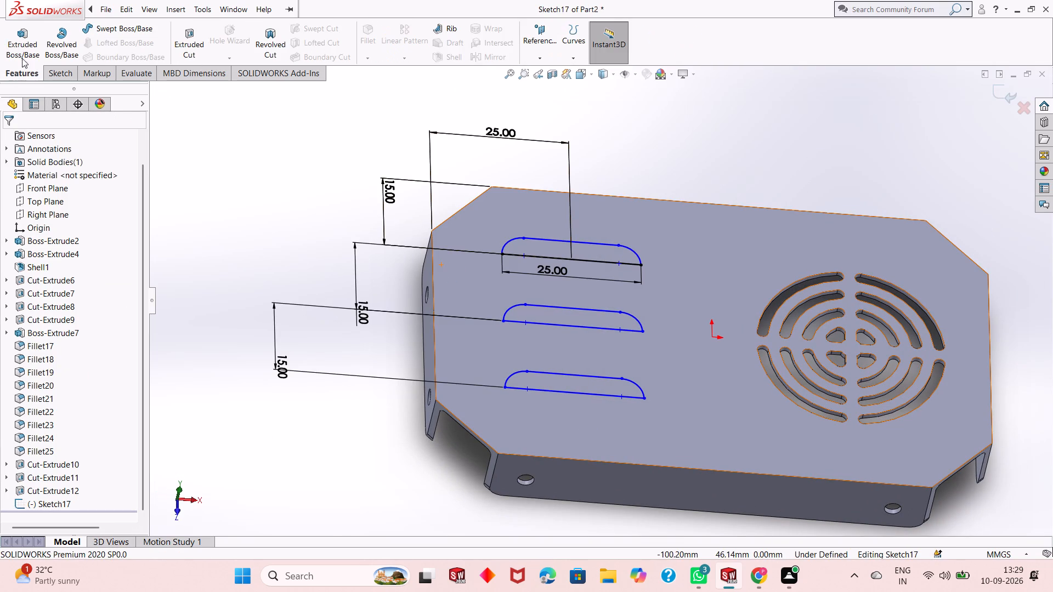
{"action": "left_click", "coordinate": [24, 39]}
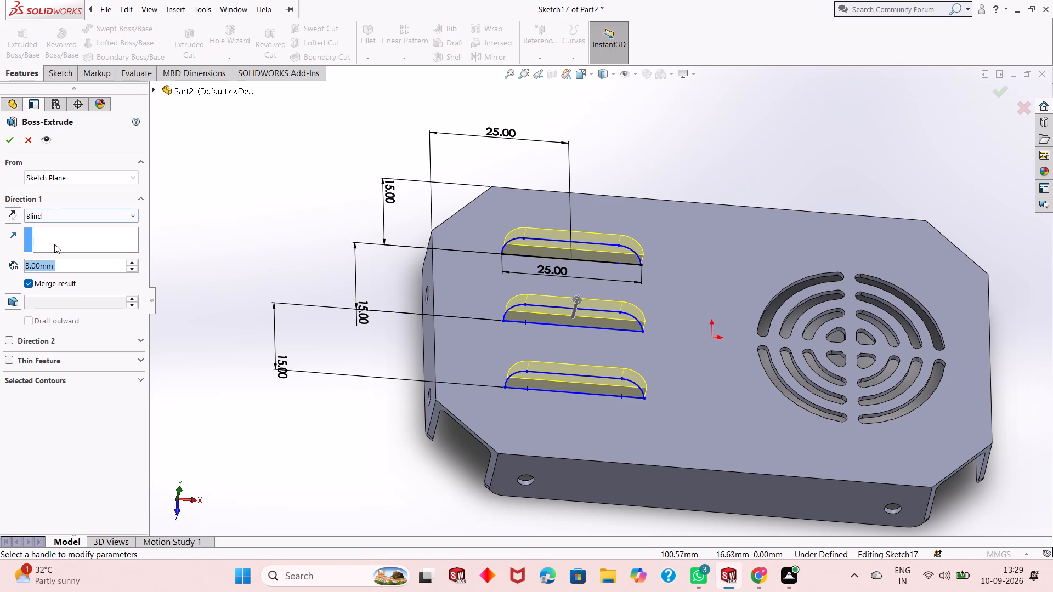
{"action": "key", "text": "5"}
{"action": "key", "text": "Return"}
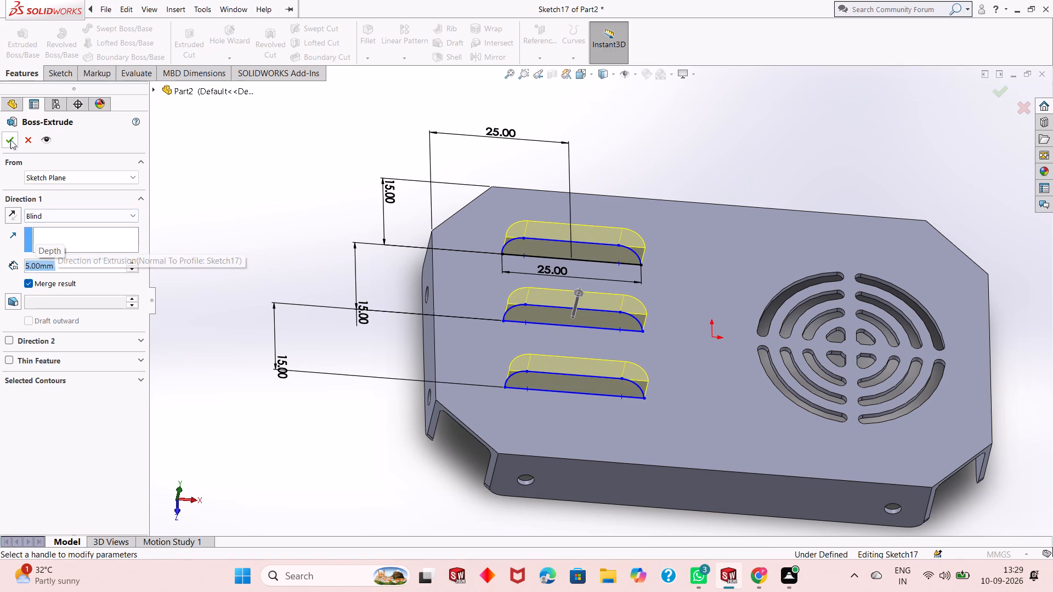
{"action": "left_click", "coordinate": [9, 137]}
{"action": "key", "text": "Escape"}
{"action": "key", "text": "Escape"}
Examine the three extruded bosses and the vented plate from several sides.
{"action": "middle_click_drag", "start_coordinate": [564, 267], "coordinate": [555, 292]}
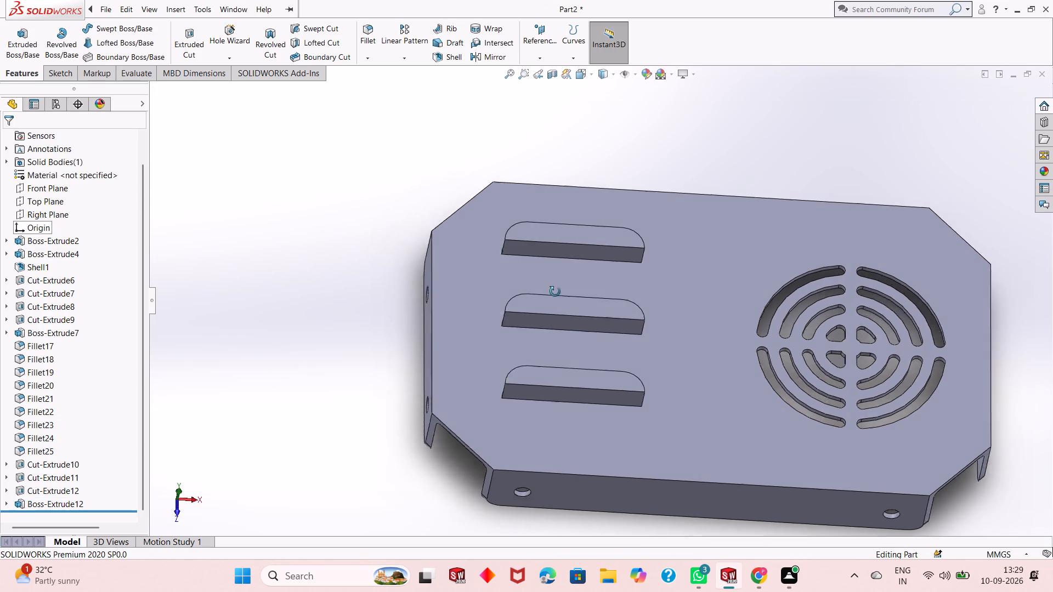
{"action": "middle_click_drag", "start_coordinate": [555, 292], "coordinate": [655, 292]}
{"action": "middle_click_drag", "start_coordinate": [580, 236], "coordinate": [454, 263]}
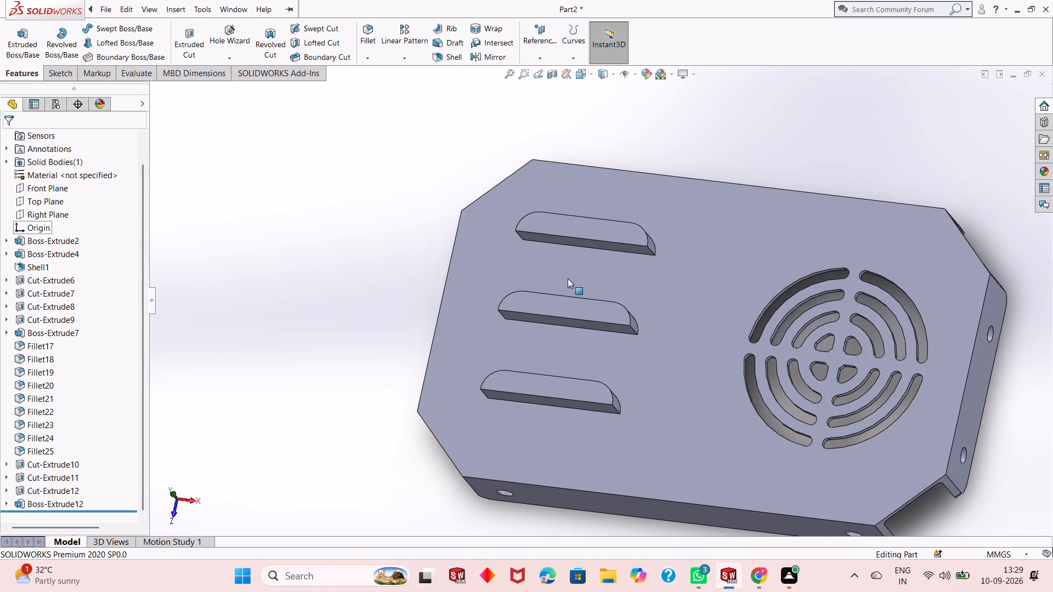
{"action": "scroll", "coordinate": [562, 327], "scroll_direction": "up", "scroll_amount": 3}
{"action": "middle_click_drag", "start_coordinate": [571, 339], "coordinate": [389, 481]}
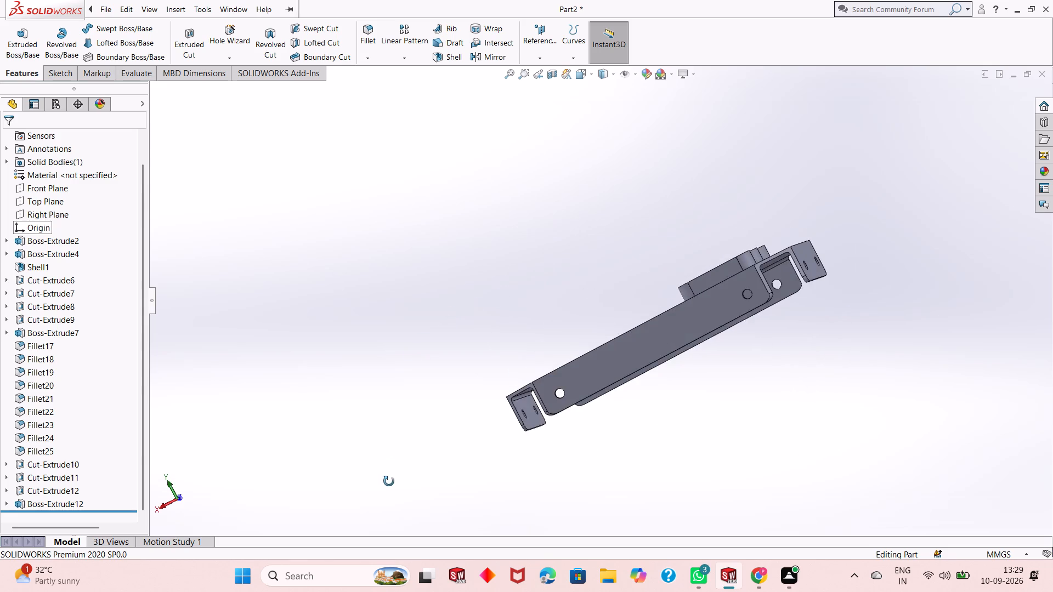
{"action": "middle_click_drag", "start_coordinate": [389, 481], "coordinate": [389, 483]}
{"action": "middle_click_drag", "start_coordinate": [591, 374], "coordinate": [629, 486]}
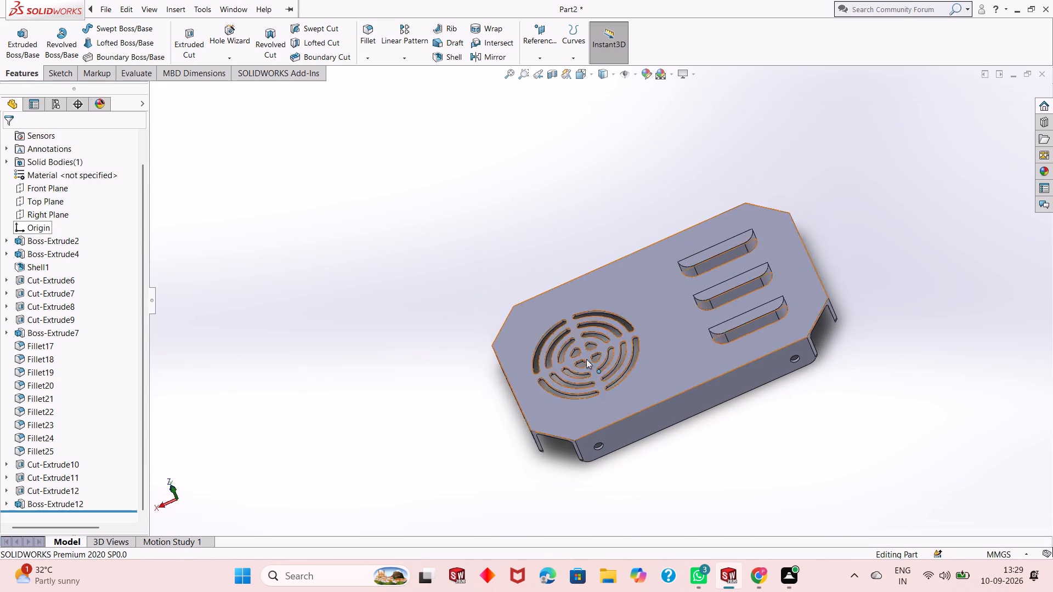
{"action": "scroll", "coordinate": [585, 357], "scroll_direction": "up", "scroll_amount": 2}
{"action": "scroll", "coordinate": [781, 346], "scroll_direction": "down", "scroll_amount": 2}
{"action": "scroll", "coordinate": [694, 335], "scroll_direction": "down", "scroll_amount": 3}
{"action": "scroll", "coordinate": [646, 310], "scroll_direction": "up", "scroll_amount": 2}
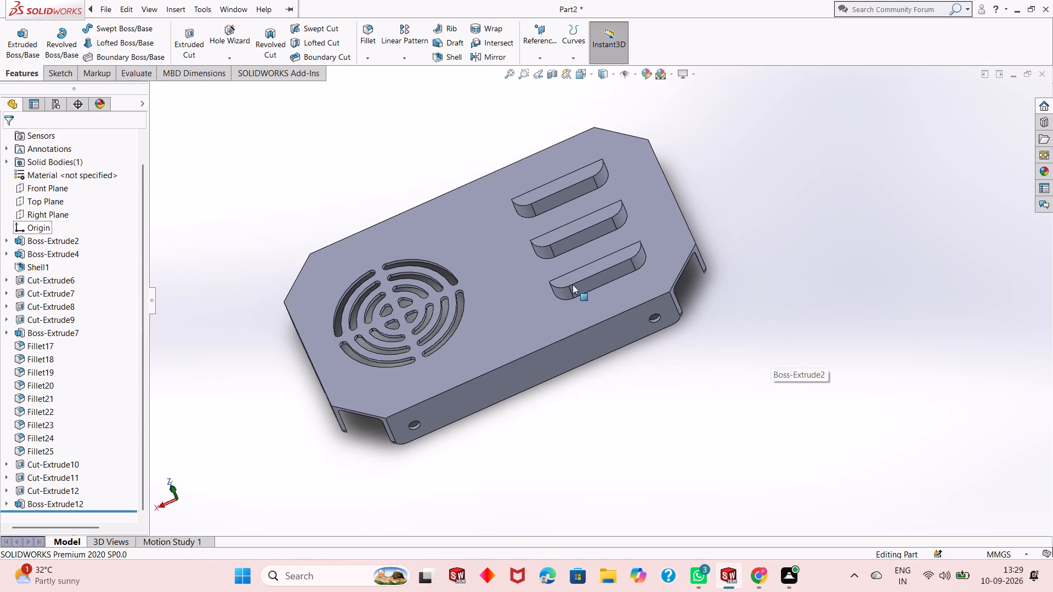
{"action": "scroll", "coordinate": [363, 239], "scroll_direction": "up", "scroll_amount": 1}
{"action": "scroll", "coordinate": [520, 278], "scroll_direction": "down", "scroll_amount": 1}
{"action": "scroll", "coordinate": [415, 259], "scroll_direction": "up", "scroll_amount": 2}
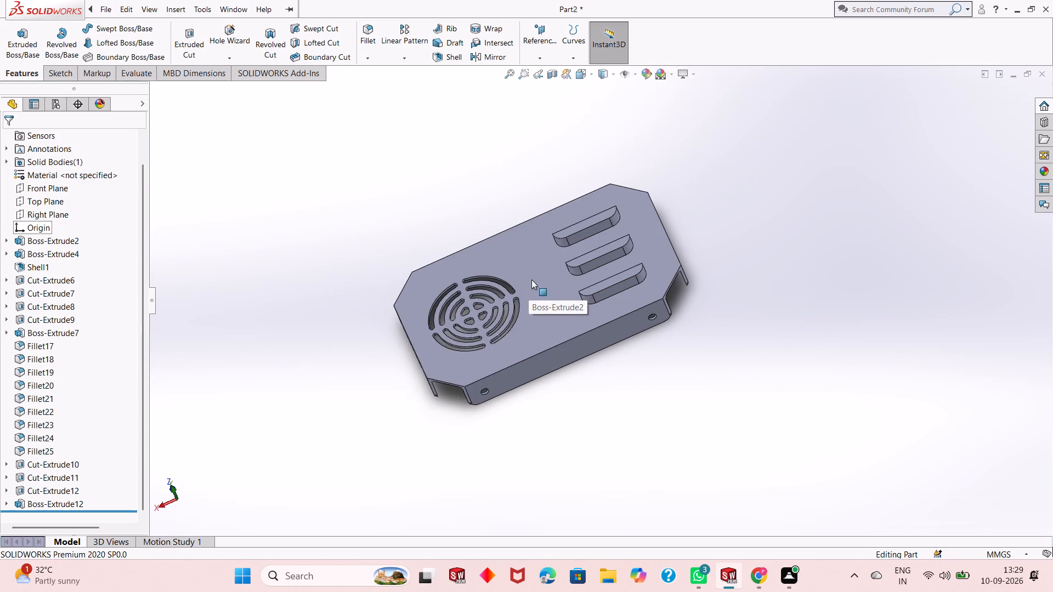
Save the part in the Downloads folder under the name "Computer ventilation panel" as a SOLIDWORKS Part.
{"action": "scroll", "coordinate": [533, 280], "scroll_direction": "down", "scroll_amount": 3}
{"action": "scroll", "coordinate": [585, 310], "scroll_direction": "up", "scroll_amount": 1}
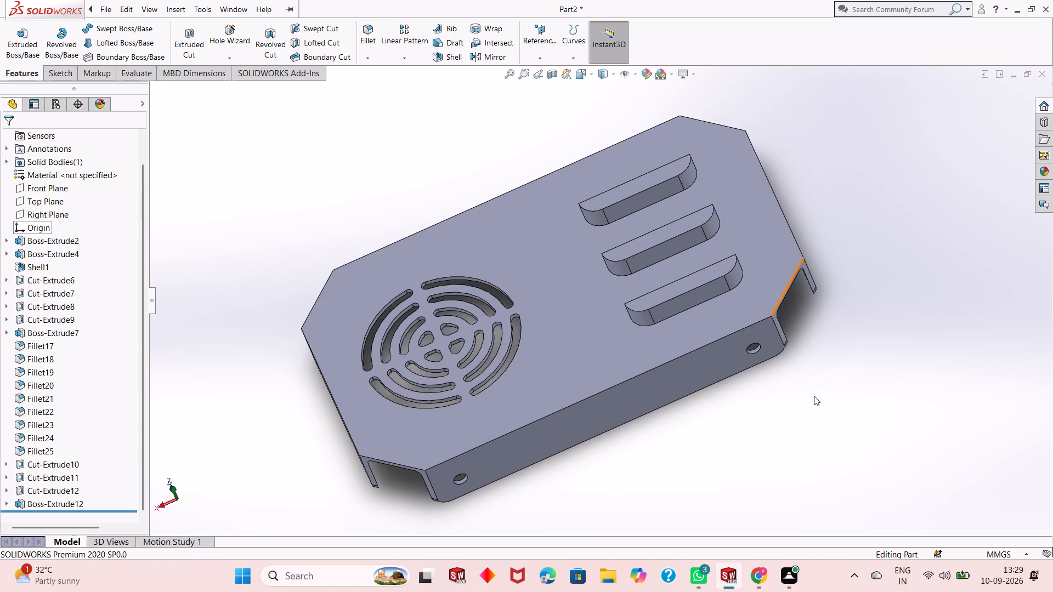
{"action": "key", "text": "ctrl+s"}
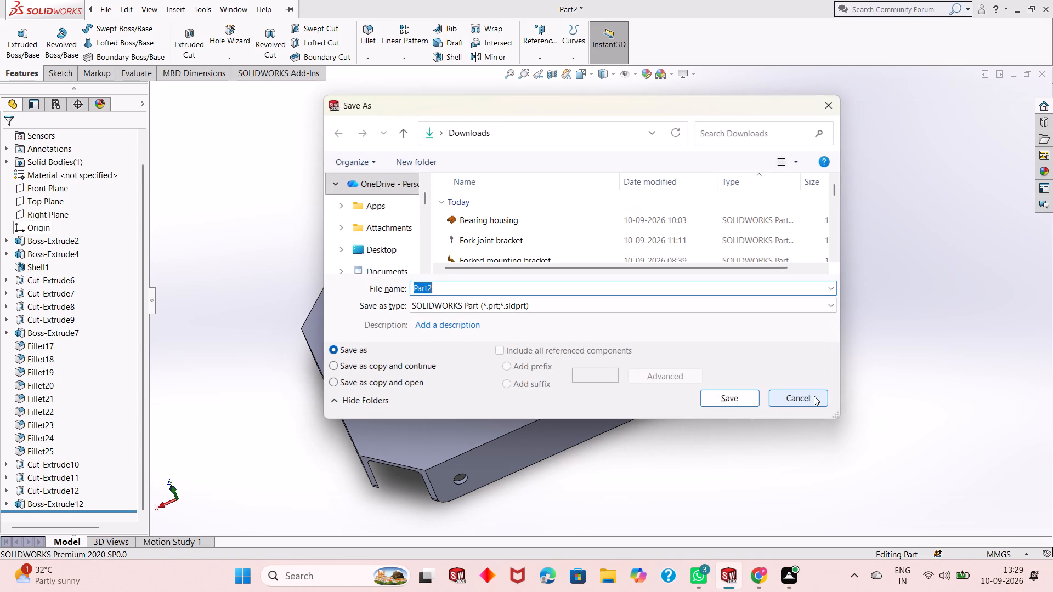
{"action": "type", "text": "Com["}
{"action": "key", "text": "BackSpace"}
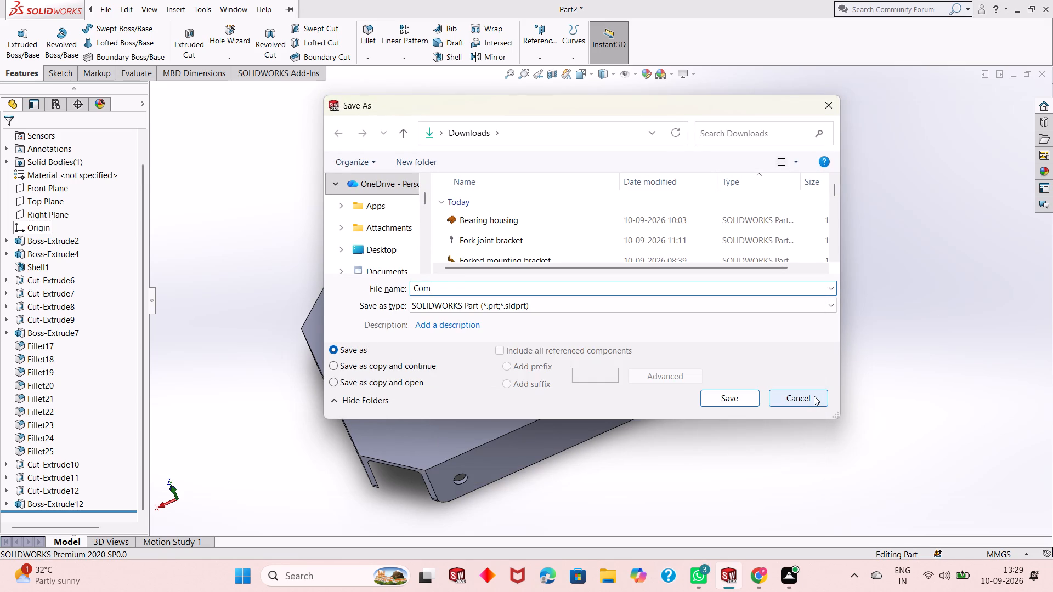
{"action": "type", "text": "puter"}
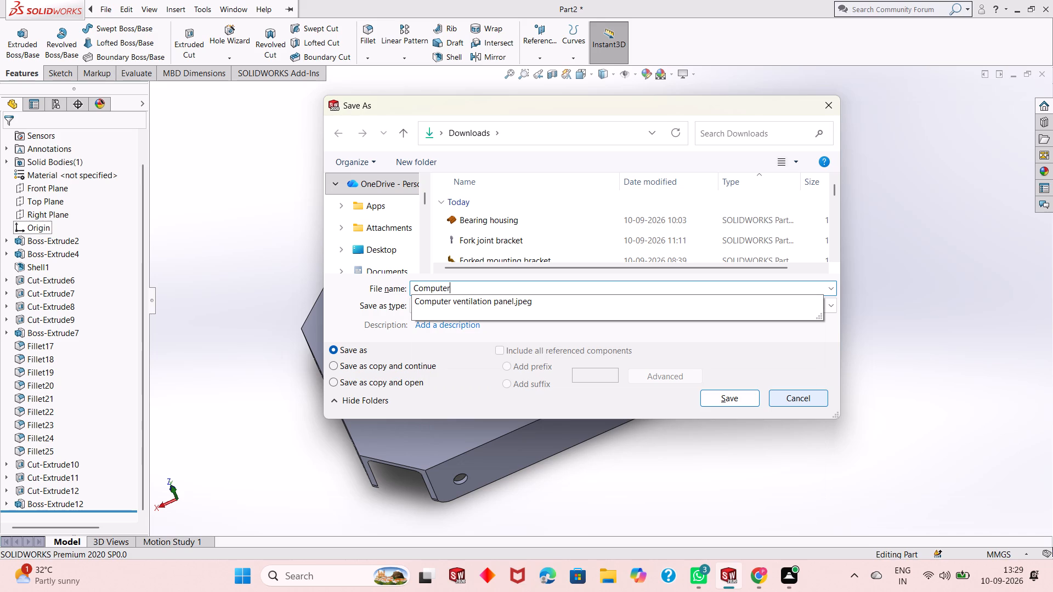
{"action": "key", "text": "space"}
{"action": "type", "text": "ventilation"}
{"action": "key", "text": "space"}
{"action": "type", "text": "pa"}
{"action": "type", "text": "nel"}
{"action": "left_click", "coordinate": [740, 397]}
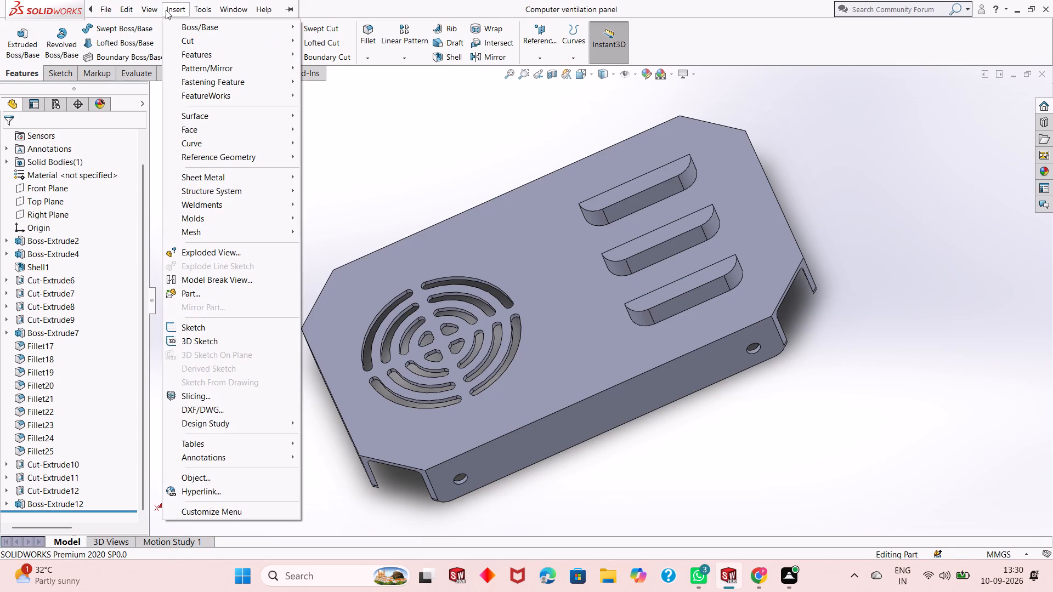
Save the ventilation panel also as an Adobe Portable Document Format (*.pdf) file under the same name.
{"action": "key", "text": "Escape"}
{"action": "left_click", "coordinate": [188, 9]}
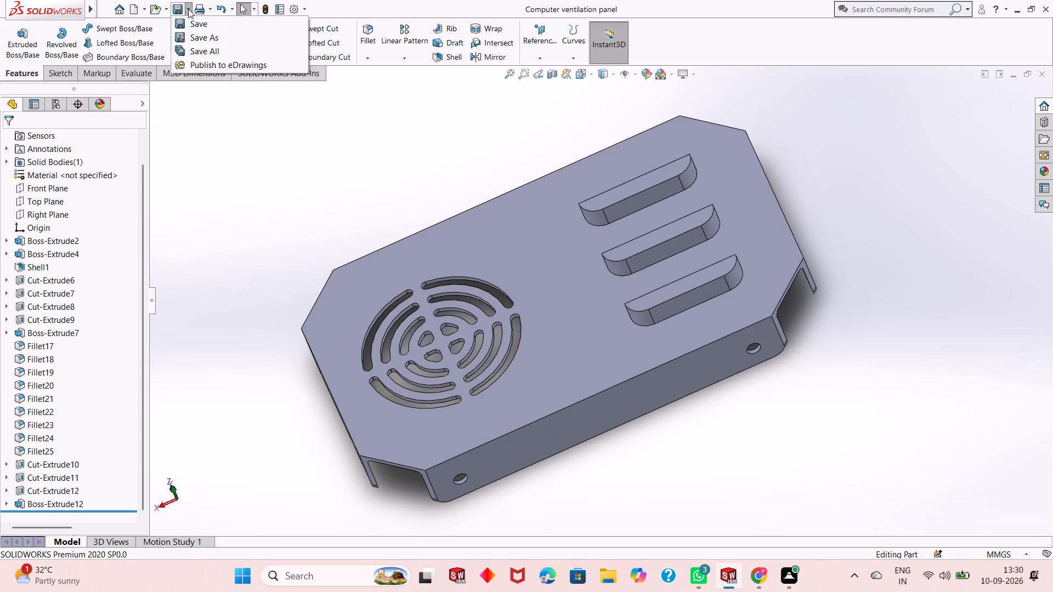
{"action": "left_click", "coordinate": [201, 42]}
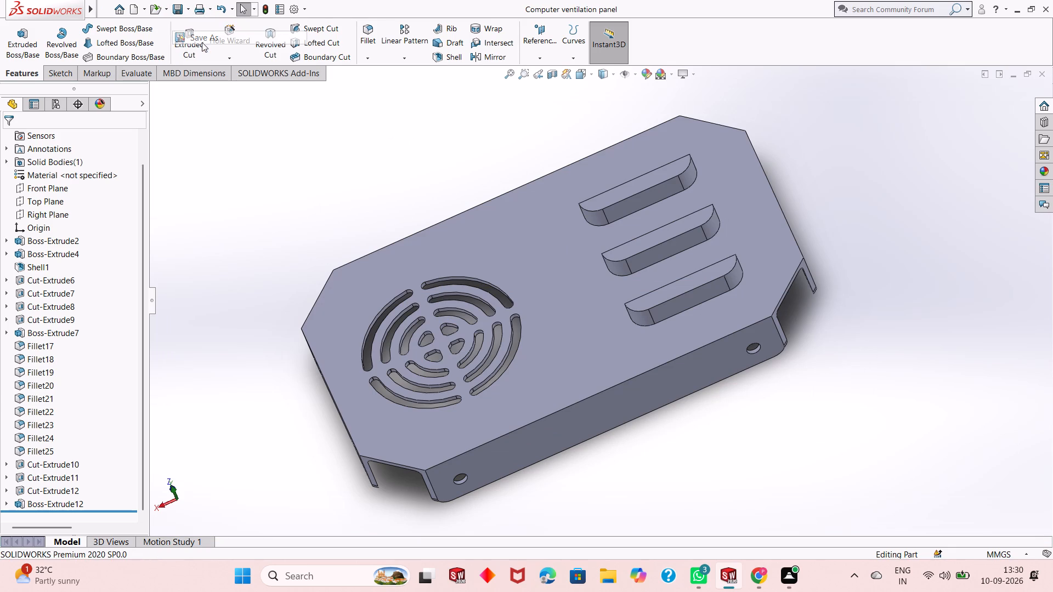
{"action": "left_click", "coordinate": [443, 304]}
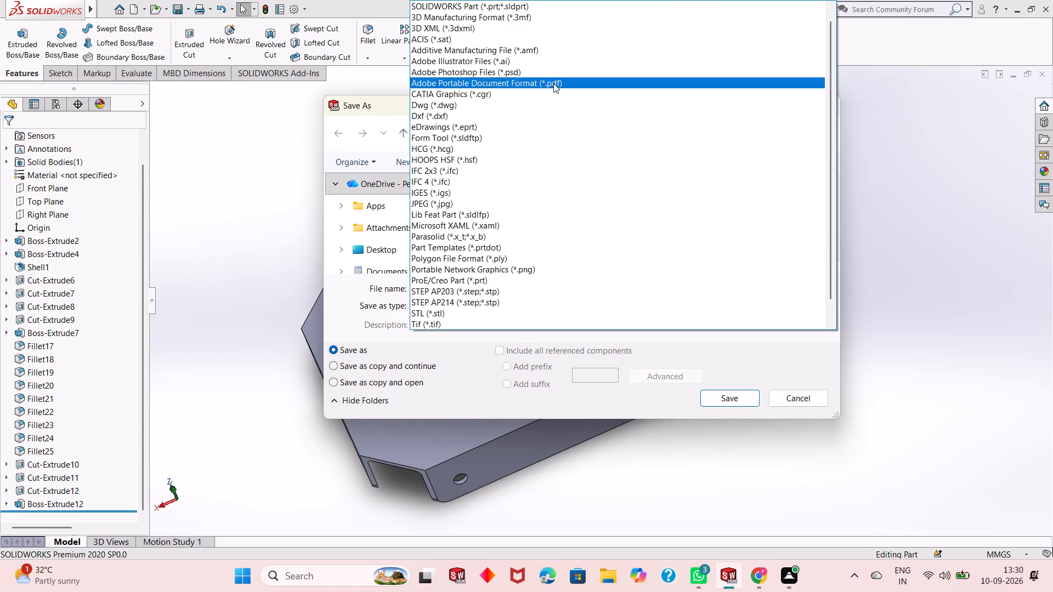
{"action": "left_click", "coordinate": [553, 83]}
{"action": "left_click", "coordinate": [715, 424]}
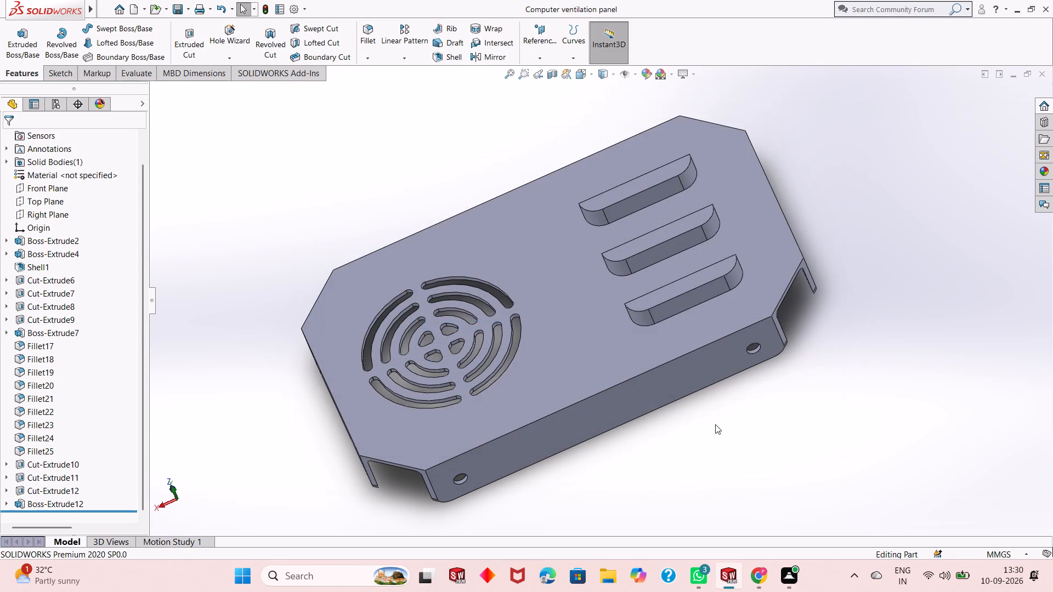